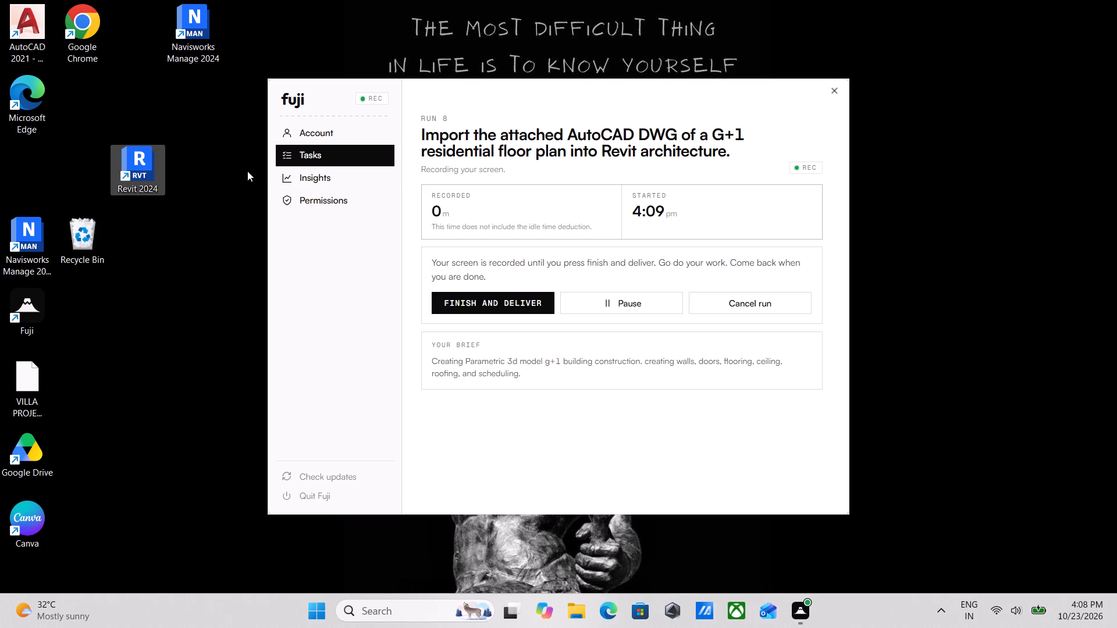
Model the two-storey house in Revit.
Switch to the launching Revit 2024 application.
scroll(324, 148, up, 2)
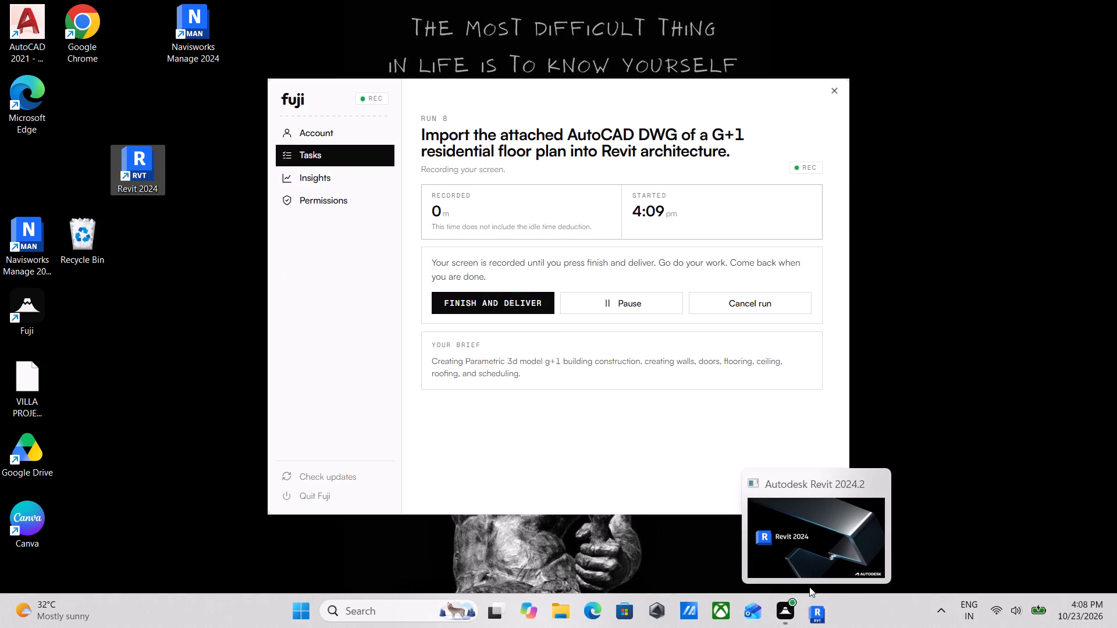
click(814, 538)
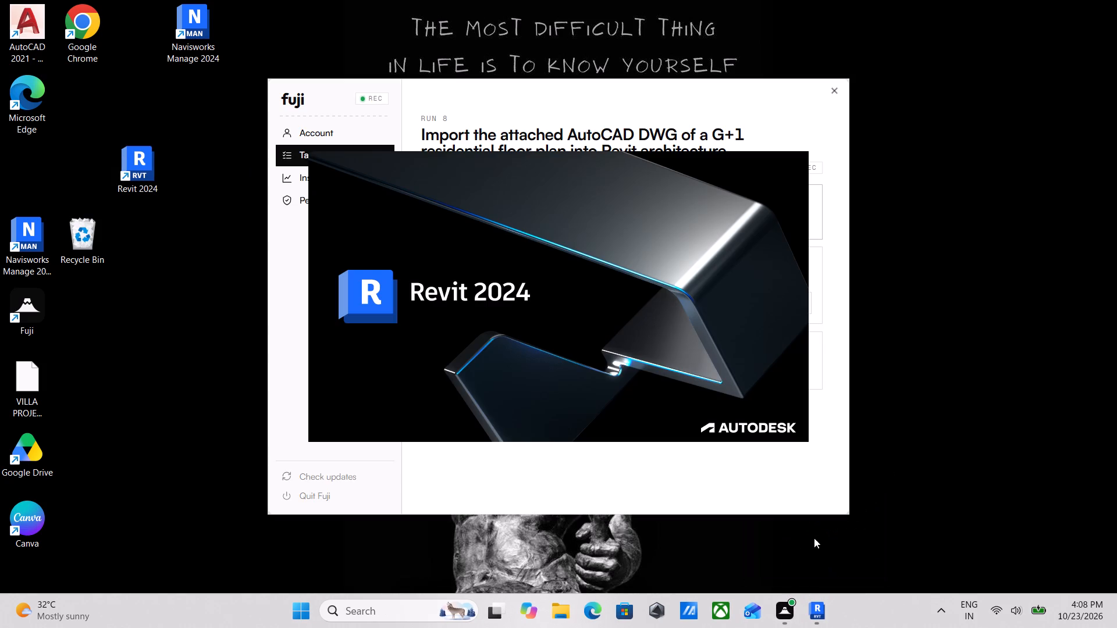
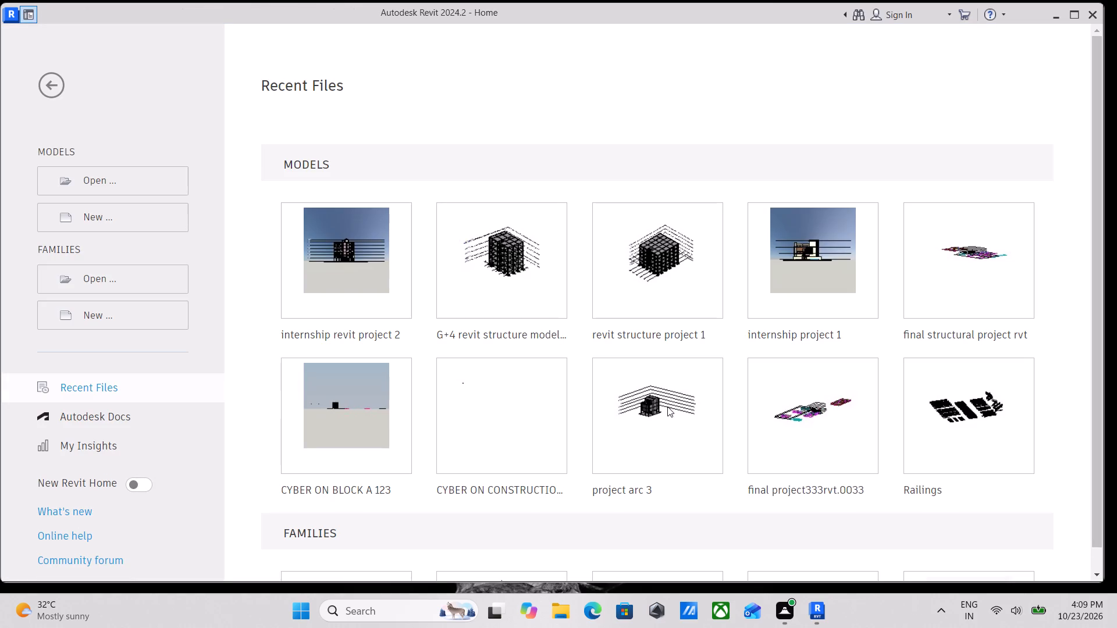
Create a new project from the default template.
scroll(105, 237, down, 3)
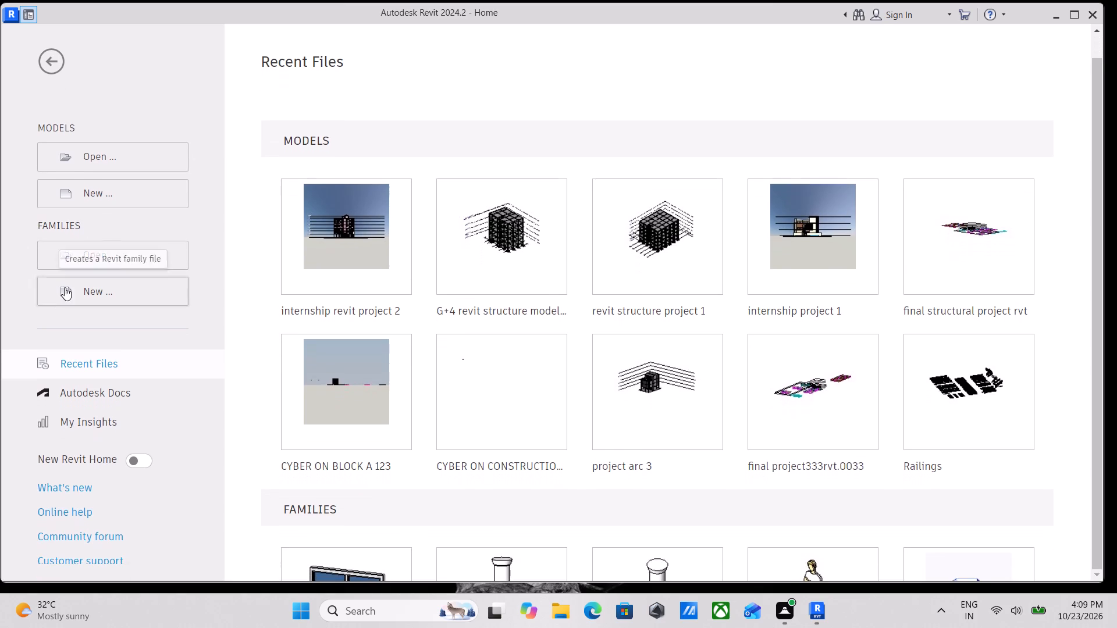
click(67, 187)
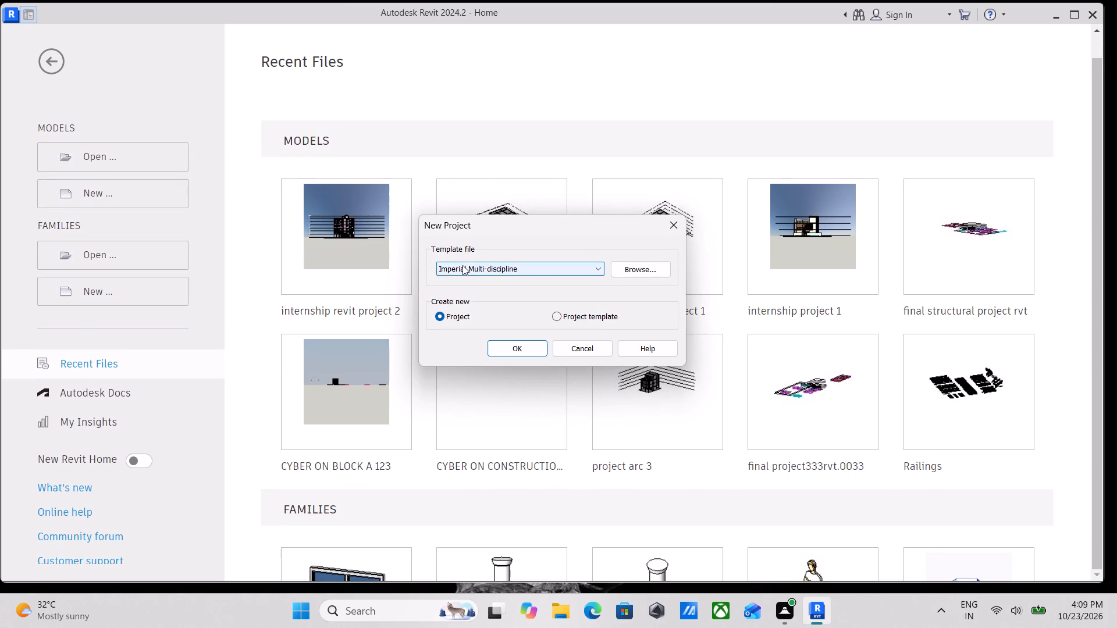
click(463, 265)
click(451, 309)
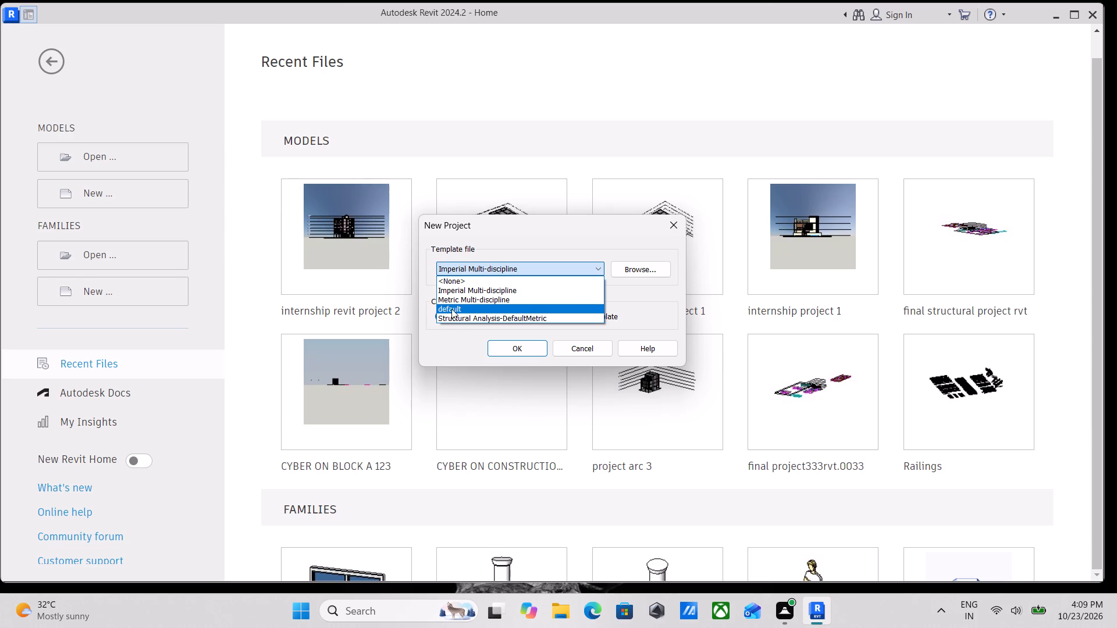
click(504, 350)
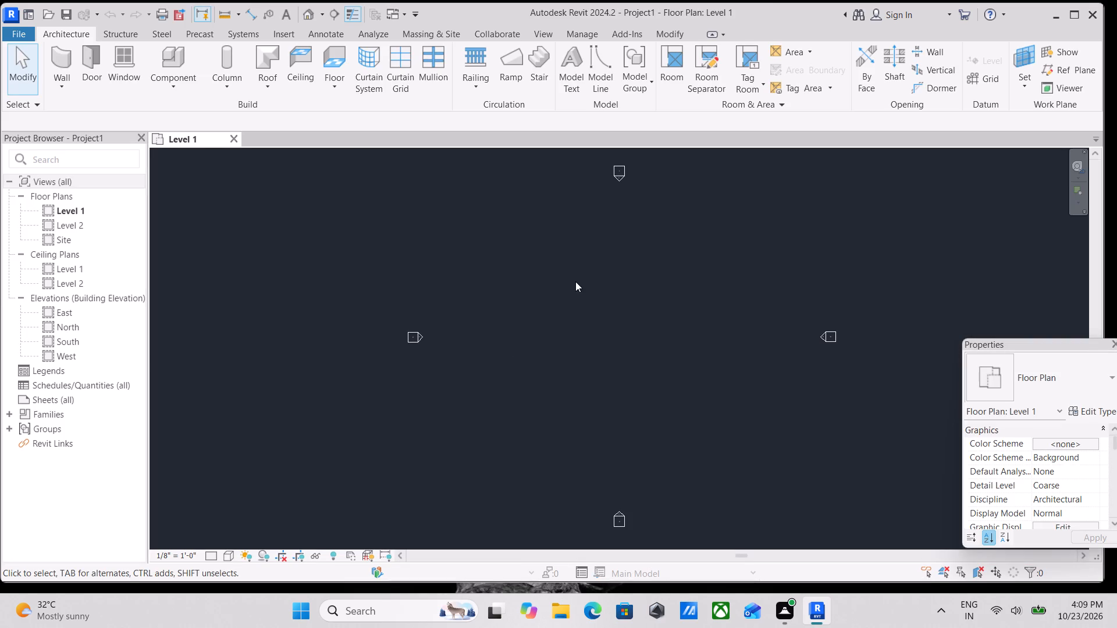
Open the North building elevation view showing the project levels.
scroll(575, 281, down, 2)
scroll(68, 201, down, 2)
scroll(306, 286, down, 2)
double_click(61, 328)
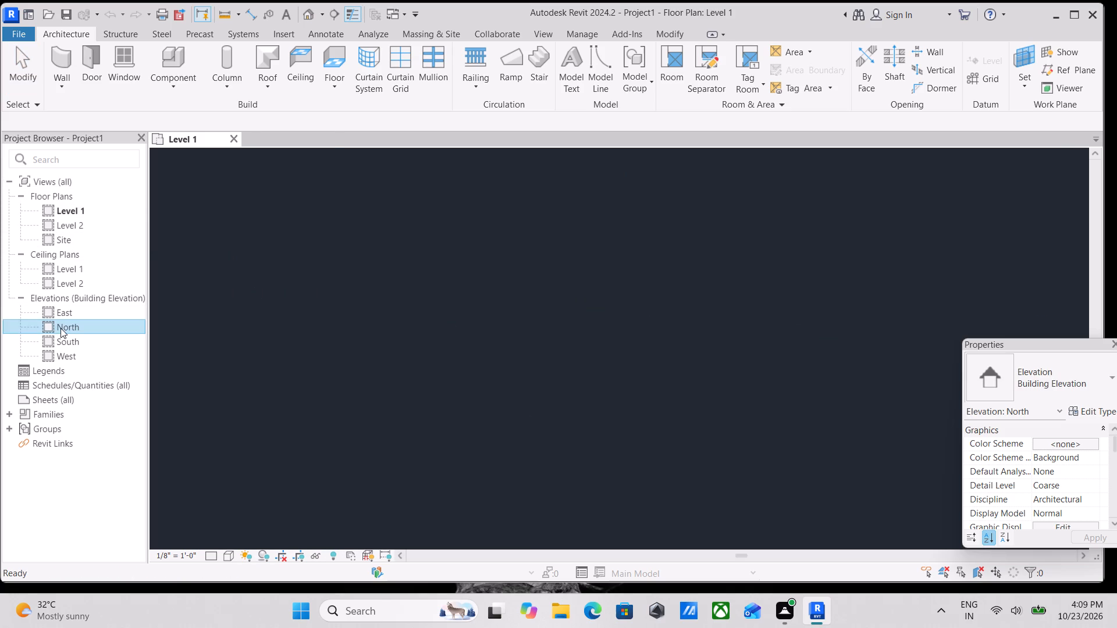
scroll(519, 270, down, 2)
middle_drag(521, 270, 314, 306)
scroll(619, 377, up, 4)
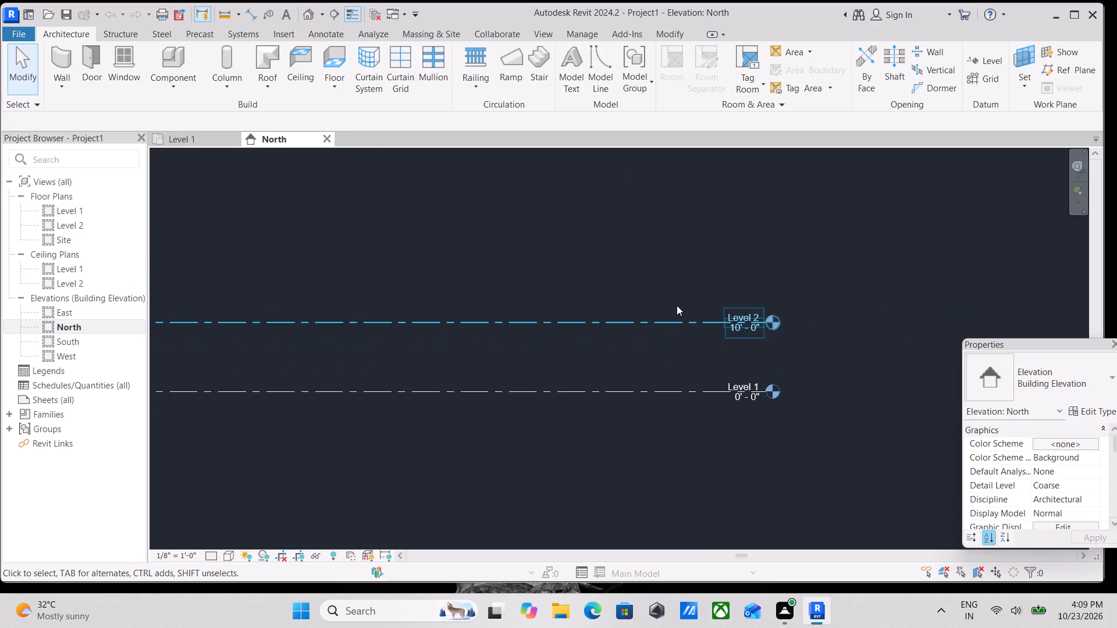
scroll(677, 305, up, 2)
scroll(458, 297, down, 3)
middle_drag(455, 297, 873, 320)
scroll(873, 320, up, 1)
scroll(388, 259, down, 3)
middle_click(388, 259)
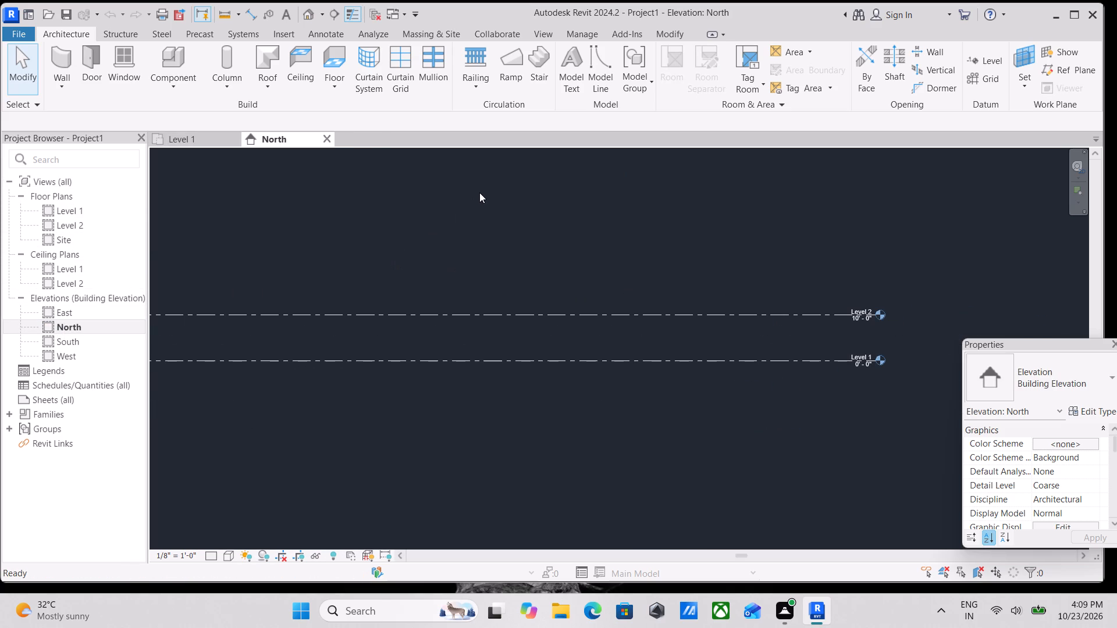
Add a new level 10' above Level 2 by picking its line with a 10' offset.
text(ll)
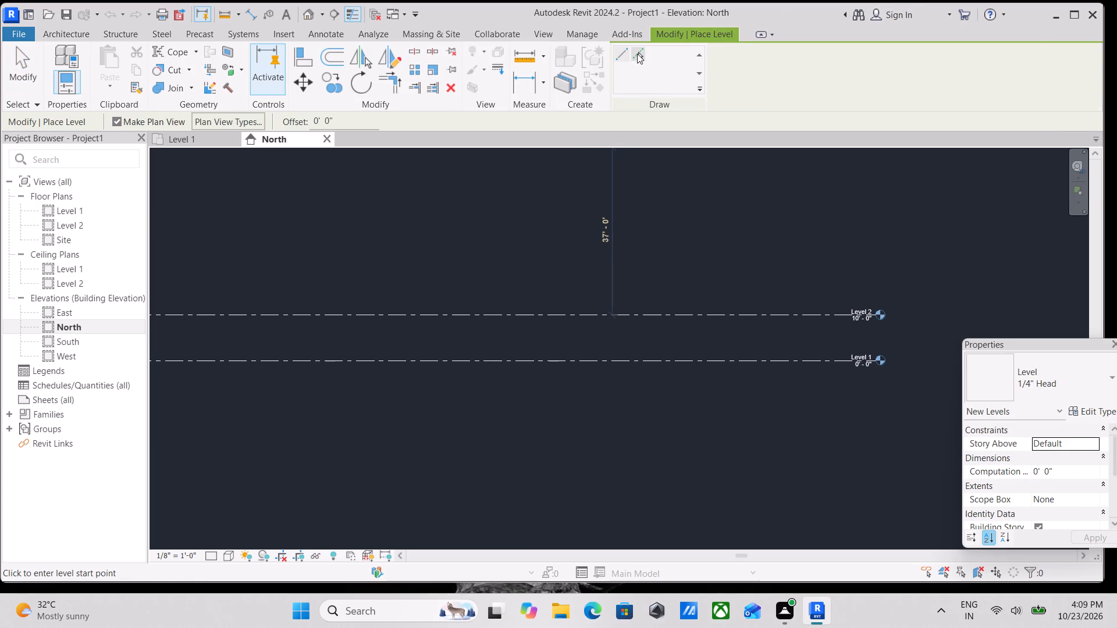
click(637, 53)
drag(337, 118, 241, 117)
text(10')
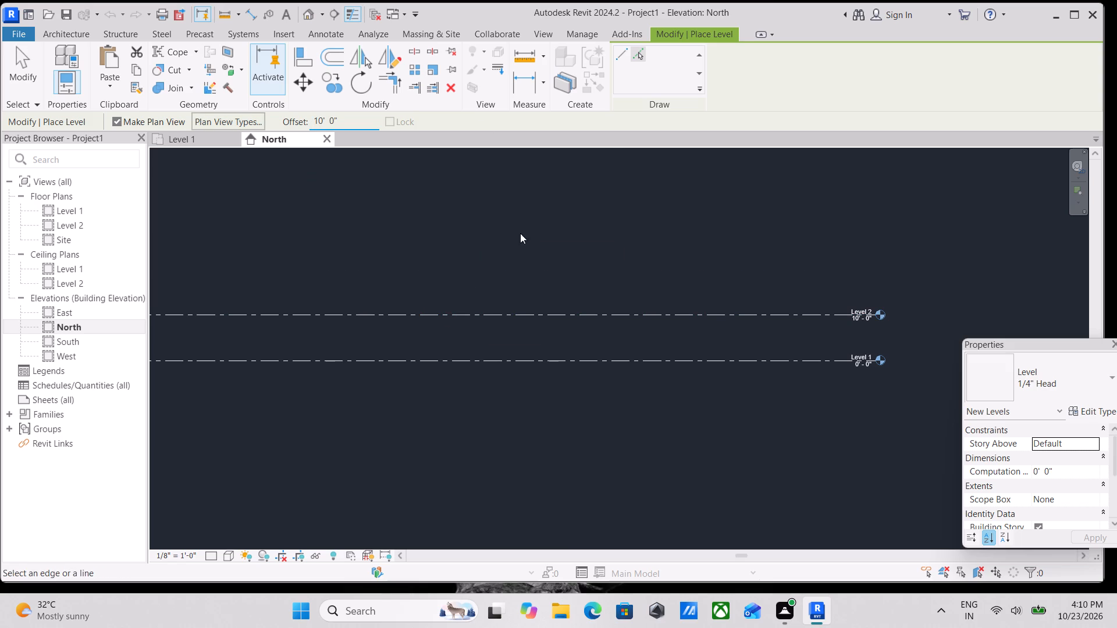
middle_drag(520, 233, 758, 231)
middle_drag(659, 308, 540, 291)
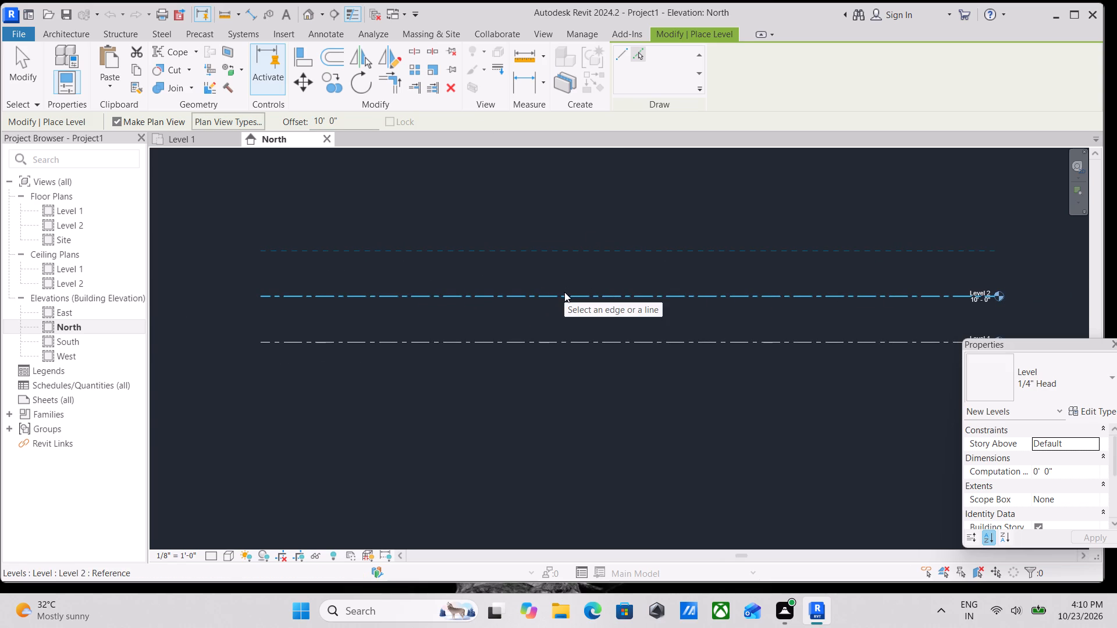
click(564, 292)
middle_drag(596, 254, 417, 244)
scroll(545, 248, down, 1)
scroll(666, 287, up, 1)
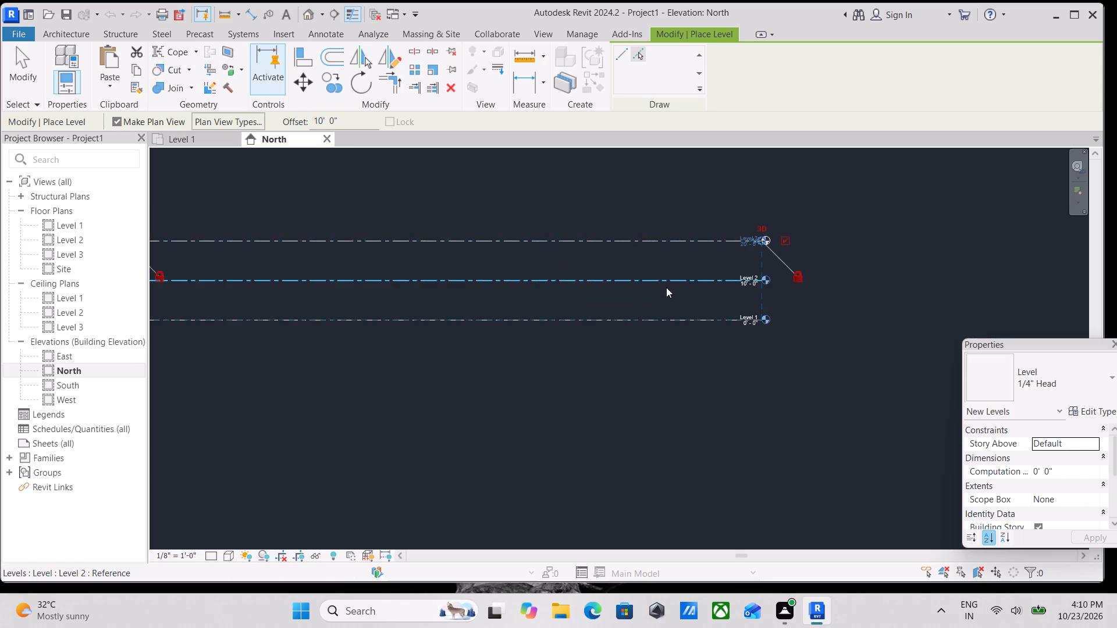
scroll(666, 287, up, 2)
key(Escape)
middle_drag(450, 347, 701, 352)
scroll(720, 338, up, 2)
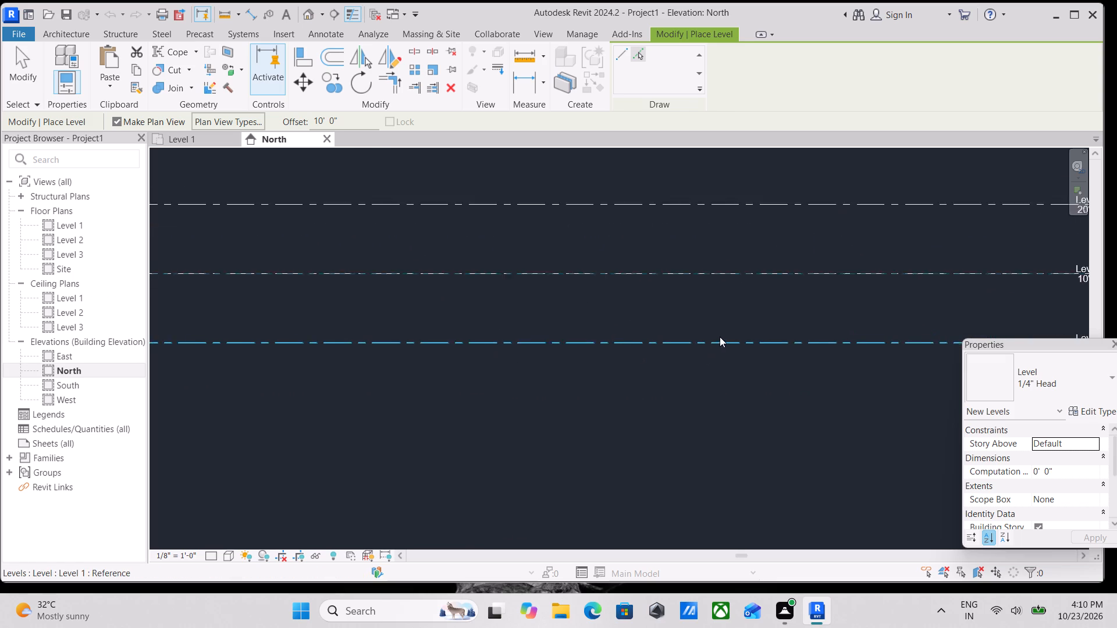
middle_drag(695, 309, 414, 254)
key(Escape)
Add another level 1' above Level 1 by picking its line with a 1' offset.
scroll(646, 288, down, 2)
middle_drag(646, 288, 589, 324)
scroll(584, 319, up, 2)
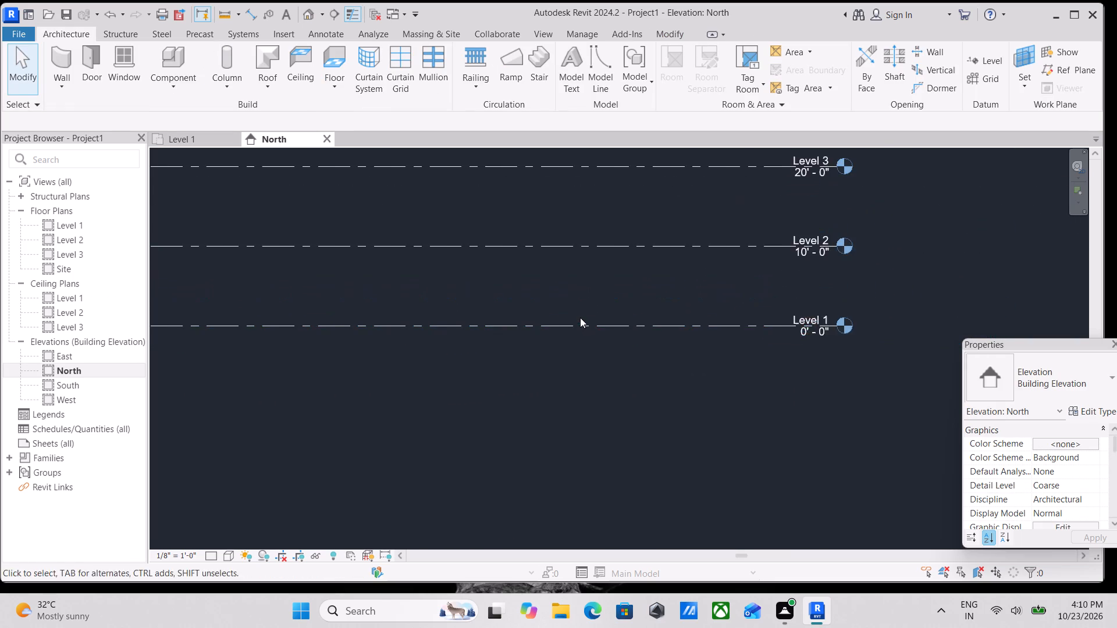
middle_drag(580, 317, 712, 317)
middle_drag(428, 295, 586, 301)
middle_drag(443, 288, 467, 357)
scroll(463, 349, down, 1)
text(ll)
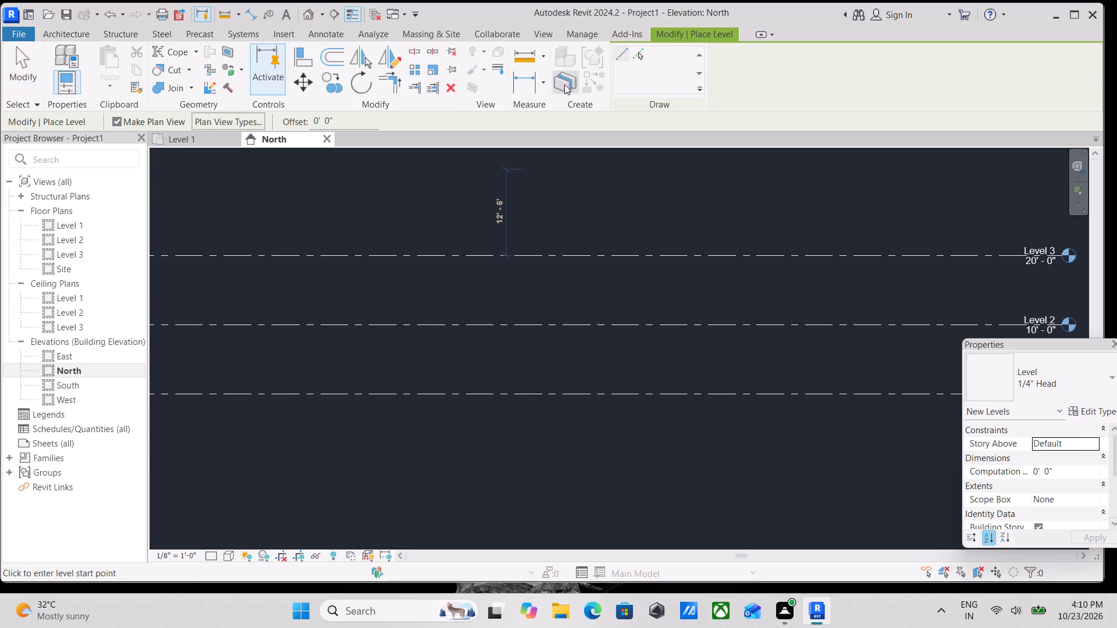
click(639, 56)
drag(343, 114, 261, 116)
text(1')
key(Return)
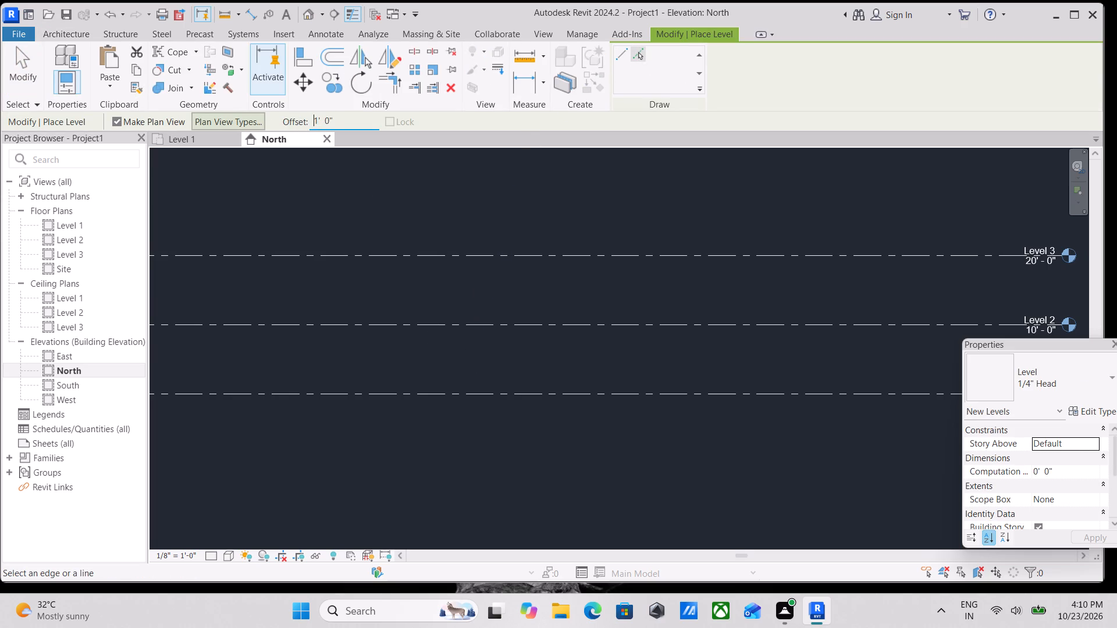
middle_drag(393, 217, 378, 101)
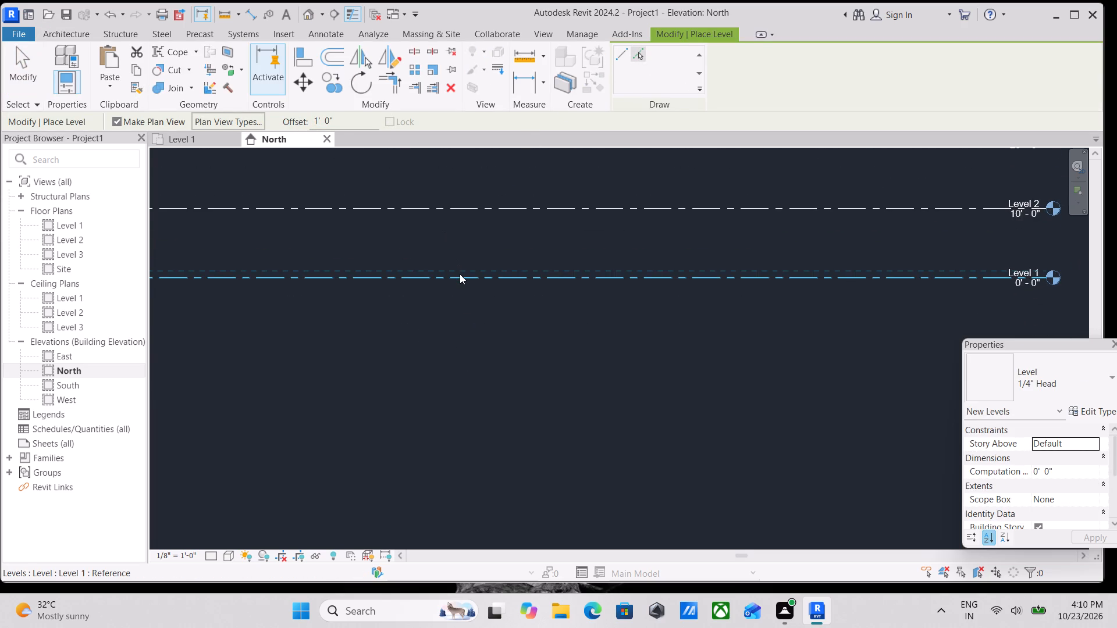
scroll(460, 274, up, 2)
click(463, 277)
scroll(479, 215, down, 1)
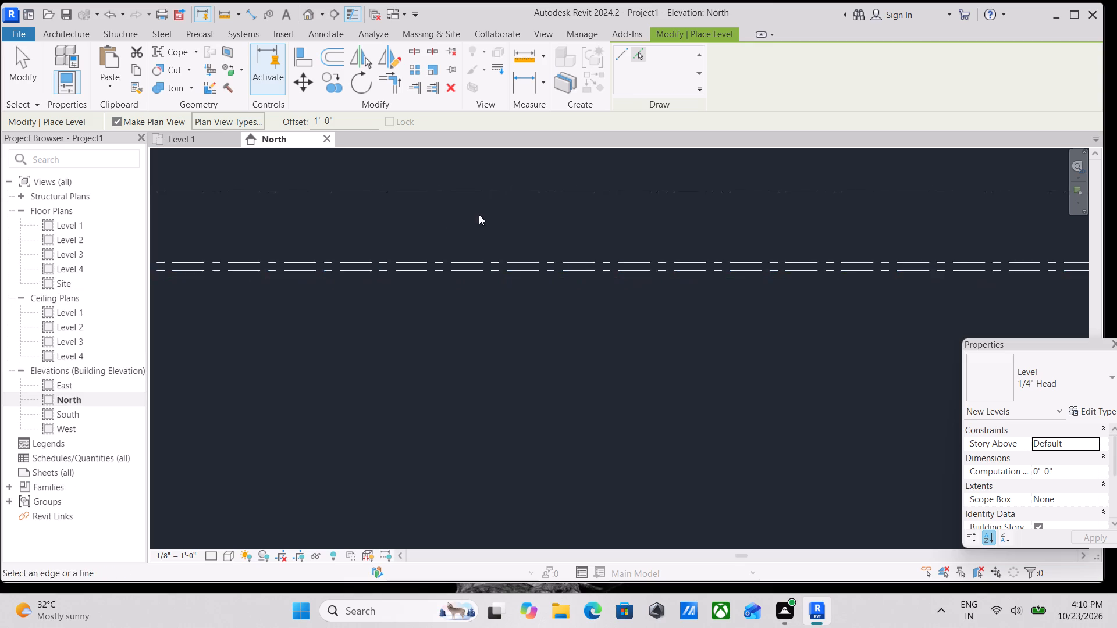
scroll(479, 215, down, 1)
middle_drag(464, 215, 291, 223)
scroll(535, 256, down, 1)
middle_drag(469, 266, 300, 272)
scroll(588, 283, up, 3)
key(Escape)
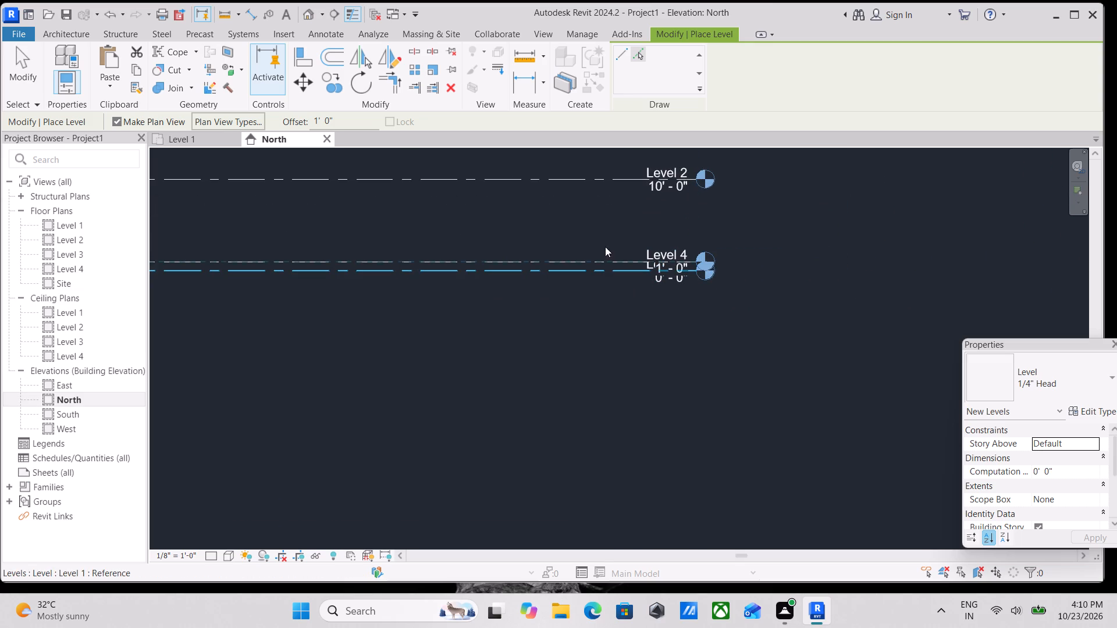
key(Escape)
key(Escape)
Unlock the end of the 1' level from the other levels and extend its head outward, clear of the Level 1 head.
click(546, 256)
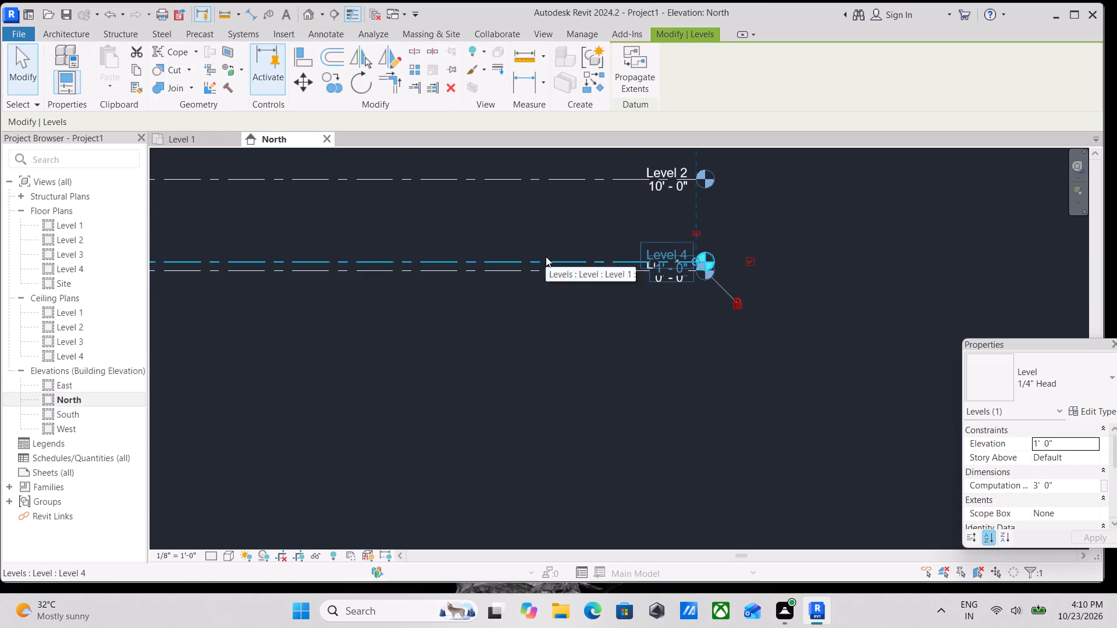
click(738, 301)
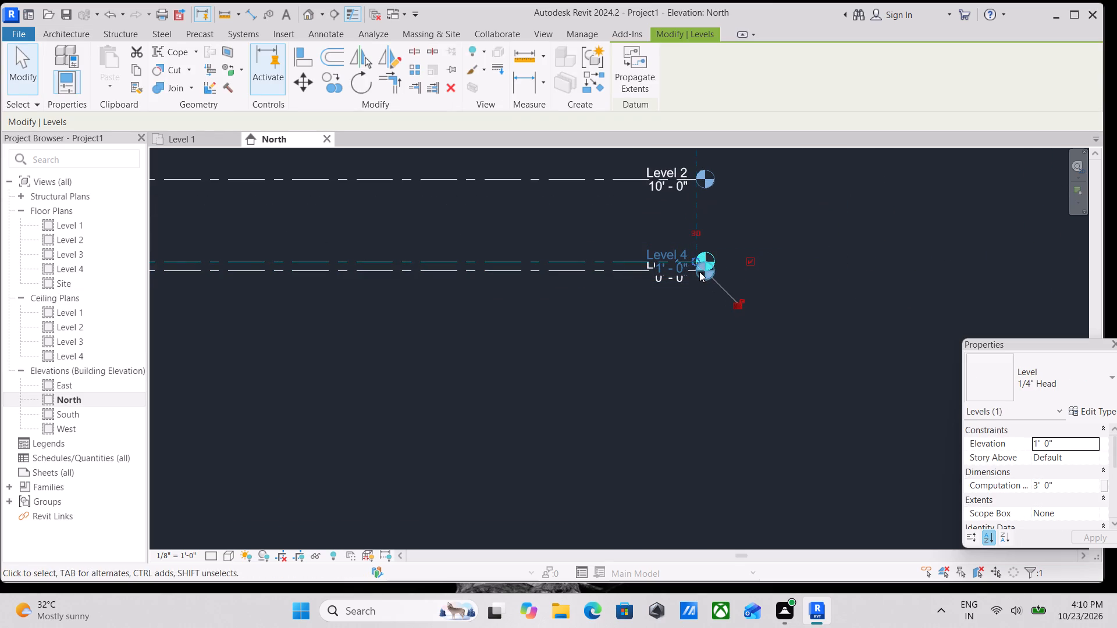
click(695, 258)
scroll(695, 258, up, 3)
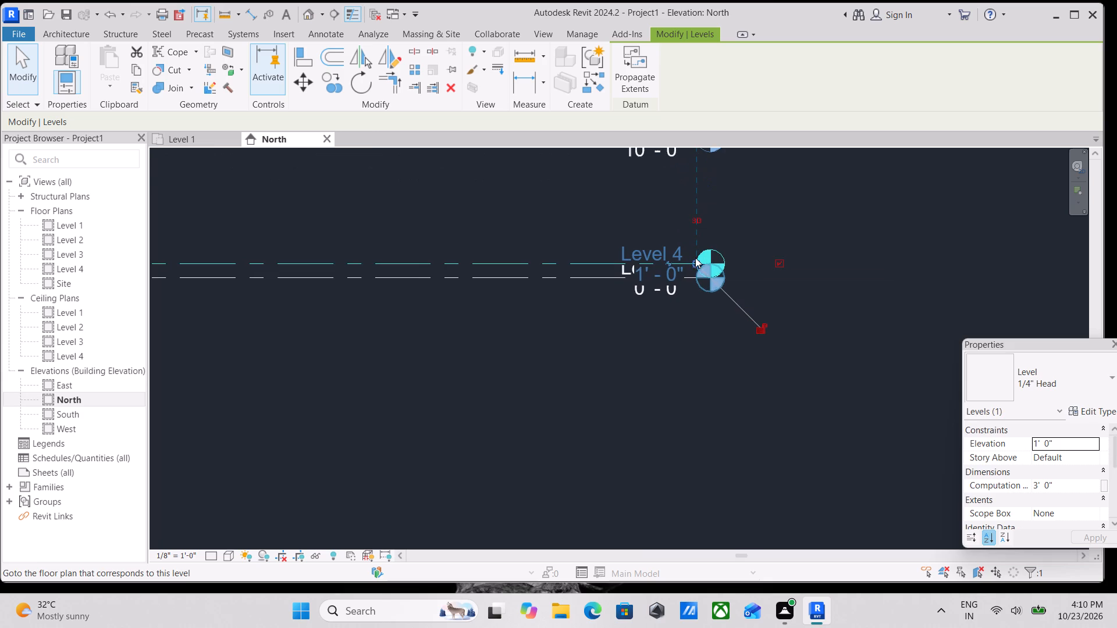
drag(695, 264, 888, 263)
scroll(888, 263, down, 1)
middle_drag(888, 263, 842, 263)
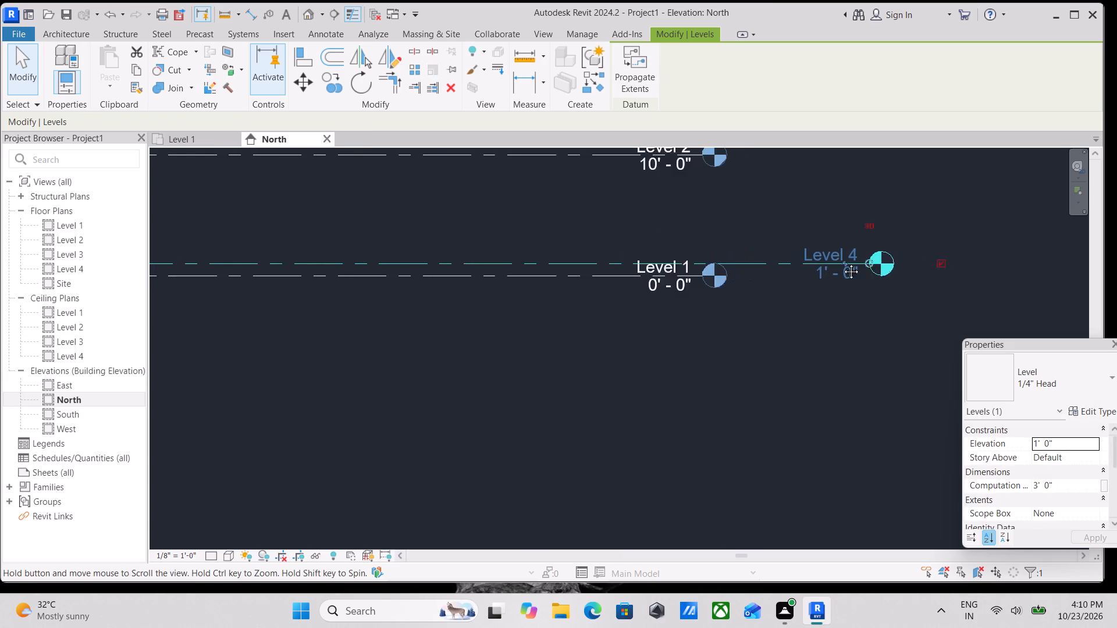
middle_drag(842, 263, 652, 266)
scroll(673, 266, up, 2)
key(Escape)
Rename the 1' level as GROUND FLR, and rename its corresponding views too.
double_click(602, 254)
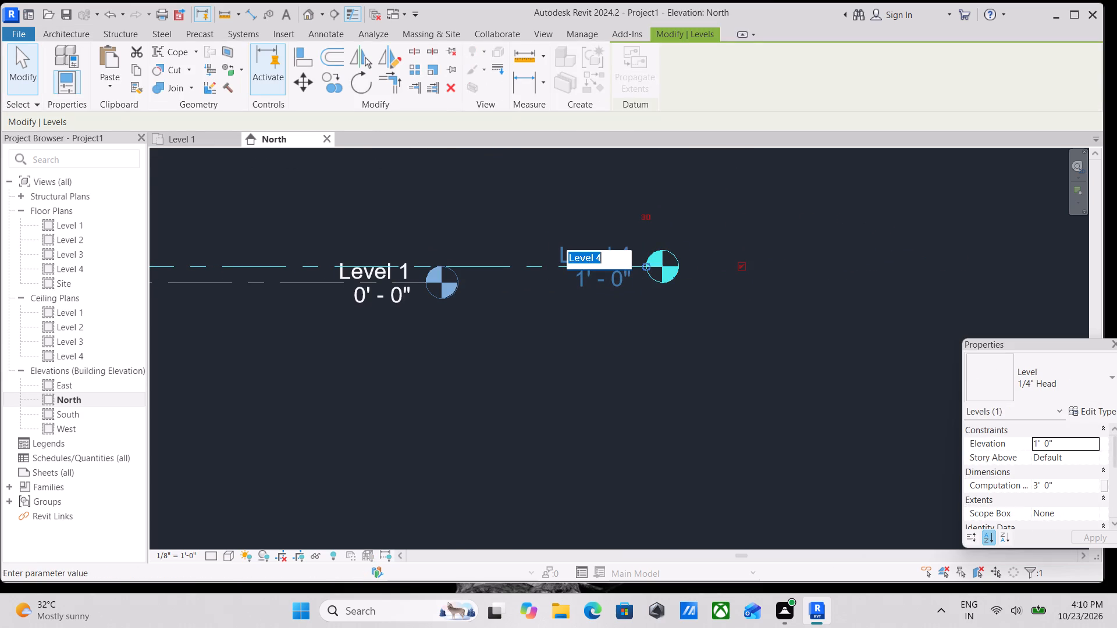
key(BackSpace)
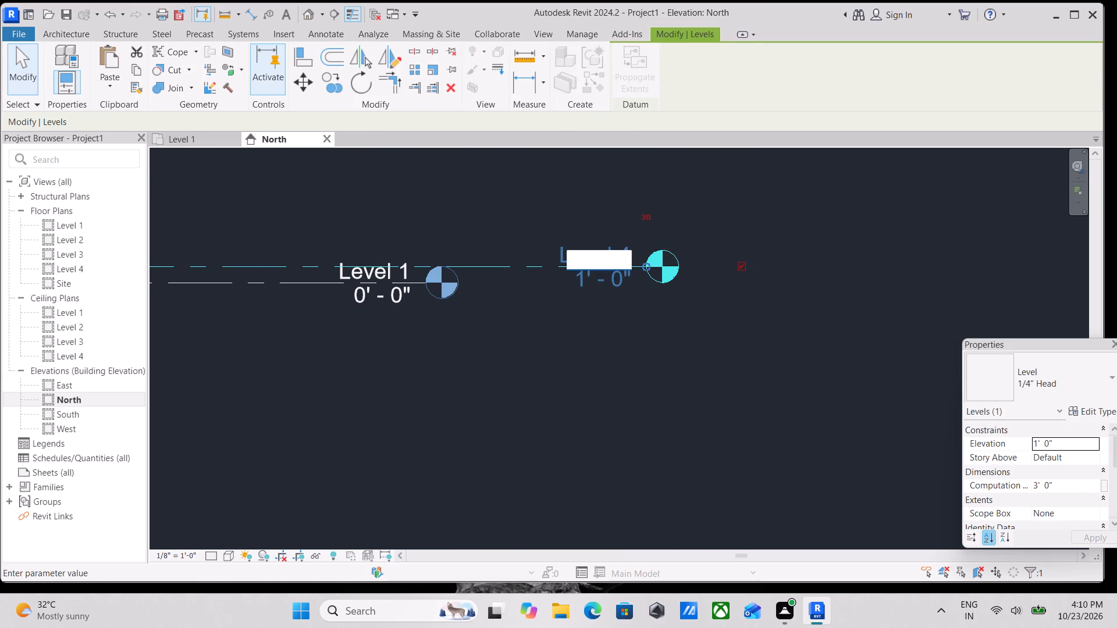
key(g)
key(r)
key(BackSpace)
key(BackSpace)
text(GR)
text(OUND)
key(space)
text(FLR)
key(Return)
click(595, 302)
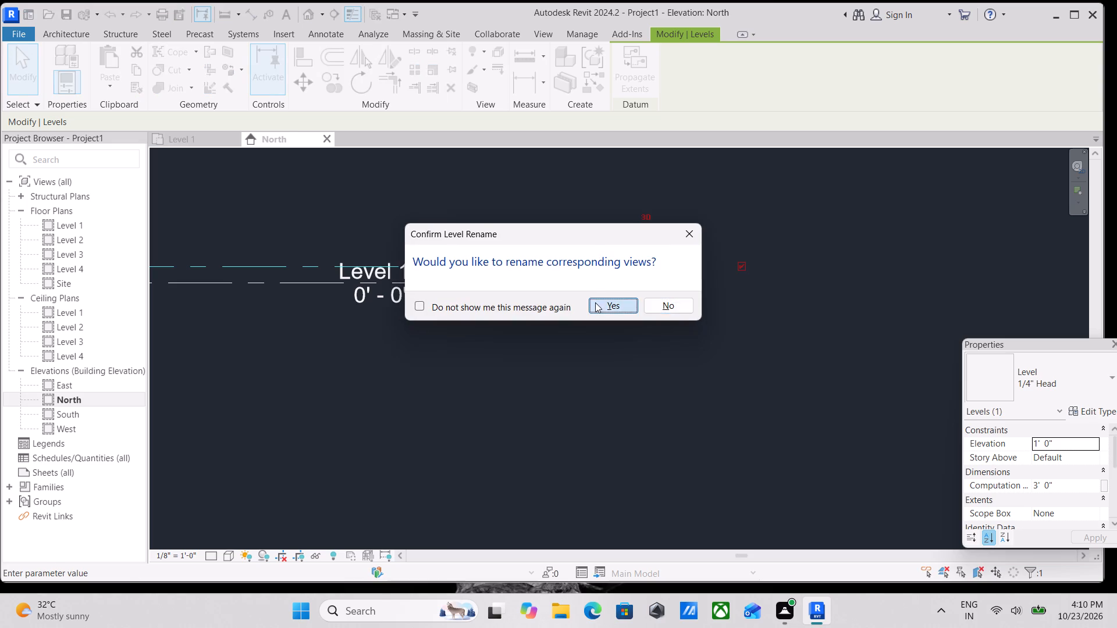
scroll(381, 278, up, 3)
scroll(466, 223, down, 2)
key(Escape)
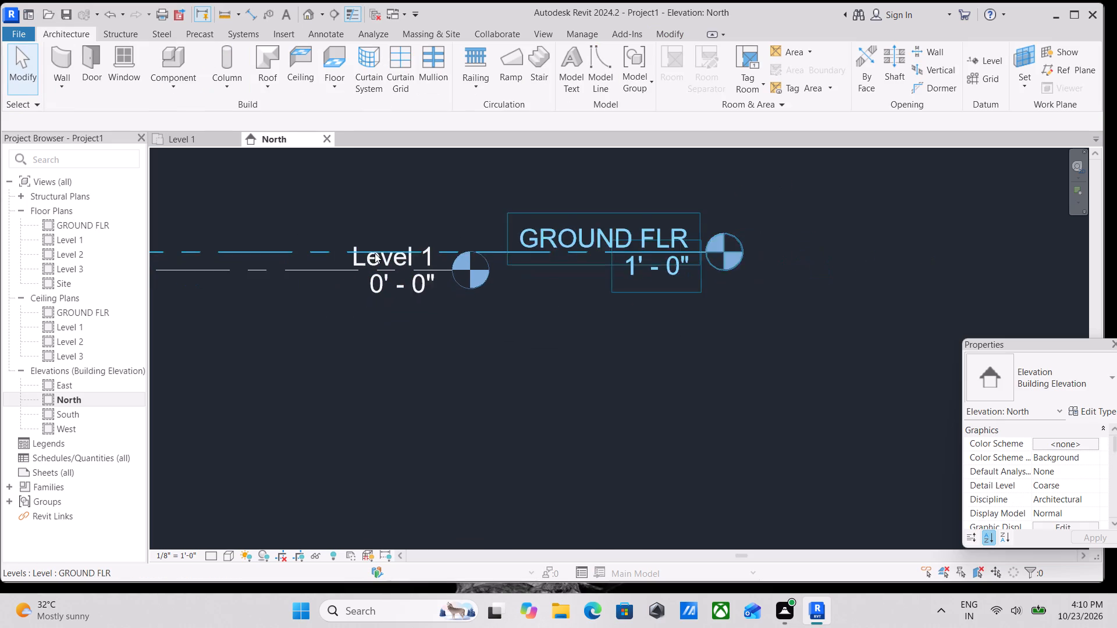
Rename Level 1 as GROUND LEVEL, and rename its corresponding views too.
scroll(375, 251, up, 2)
click(399, 262)
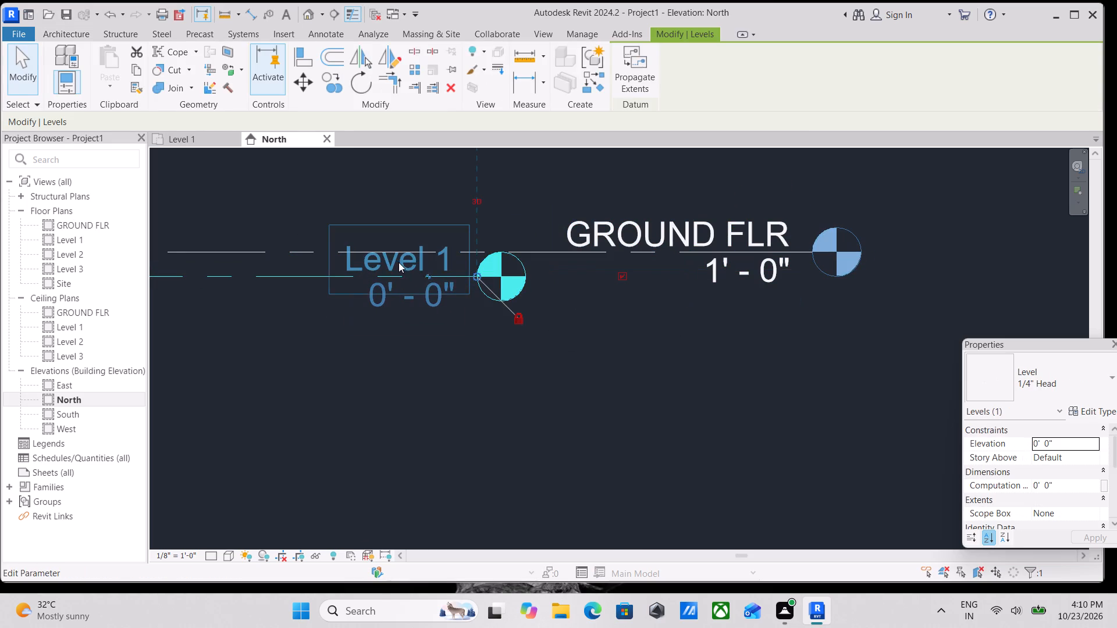
click(399, 262)
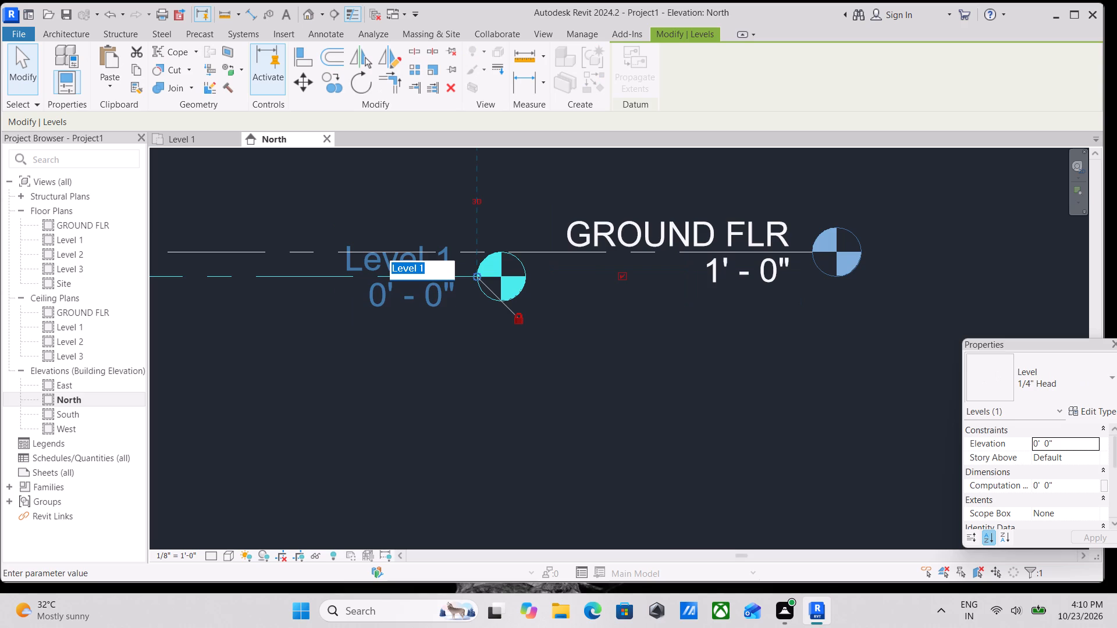
key(g)
text(ROUND)
key(space)
text(LE)
text(VEL)
key(Return)
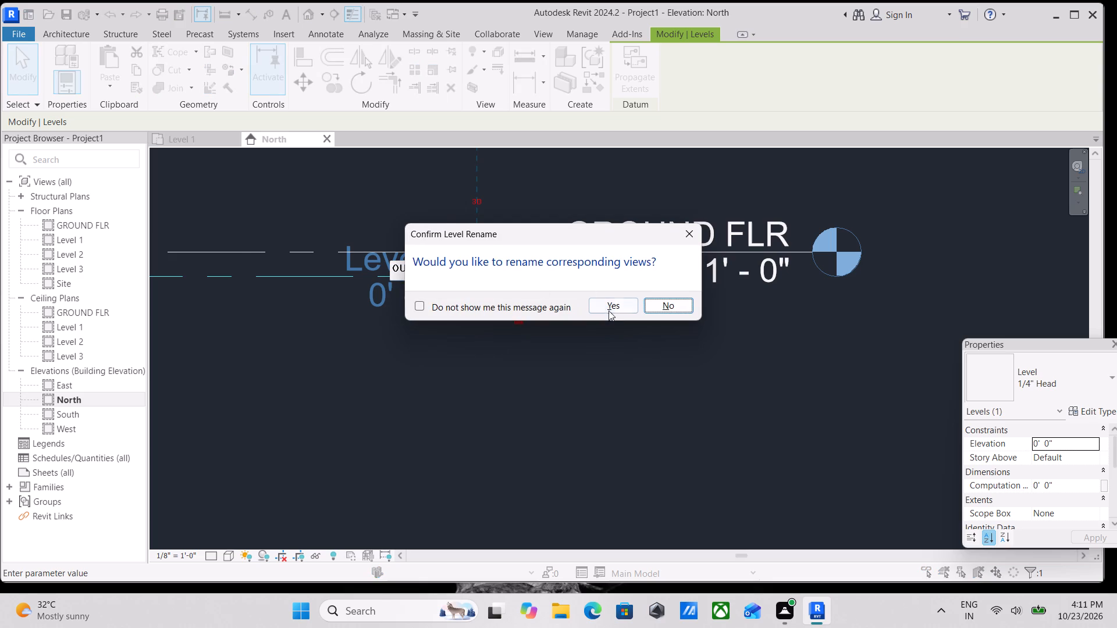
click(609, 312)
Place an aligned dimension between the Level 2 and GROUND FLR lines.
scroll(471, 342, down, 5)
middle_drag(325, 324, 621, 326)
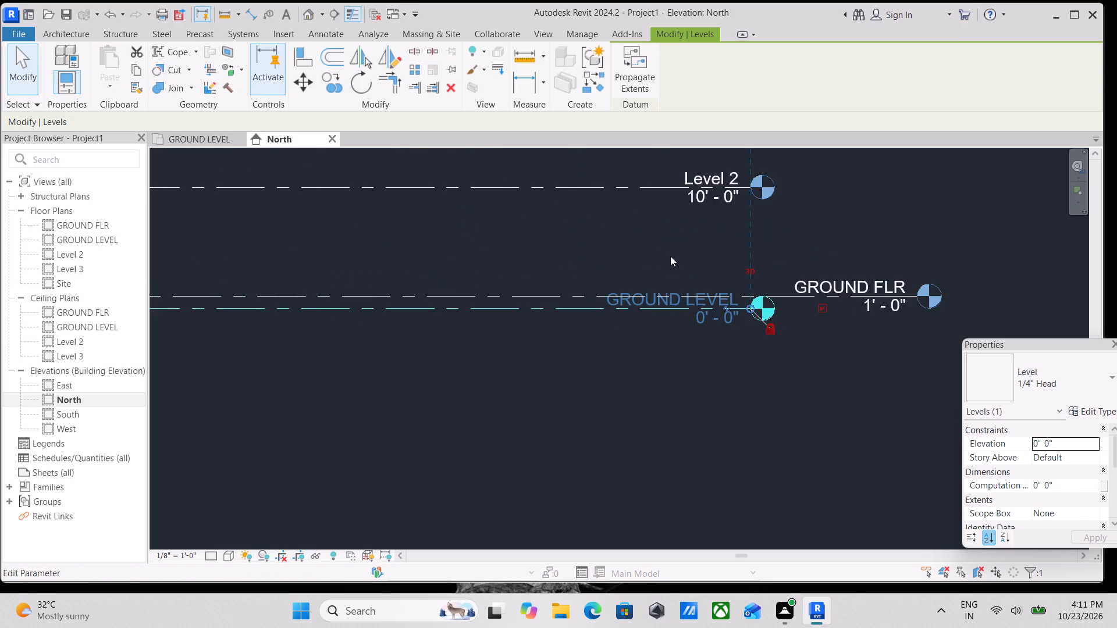
scroll(671, 212, down, 2)
middle_drag(671, 216, 693, 305)
middle_drag(532, 307, 732, 279)
key(Escape)
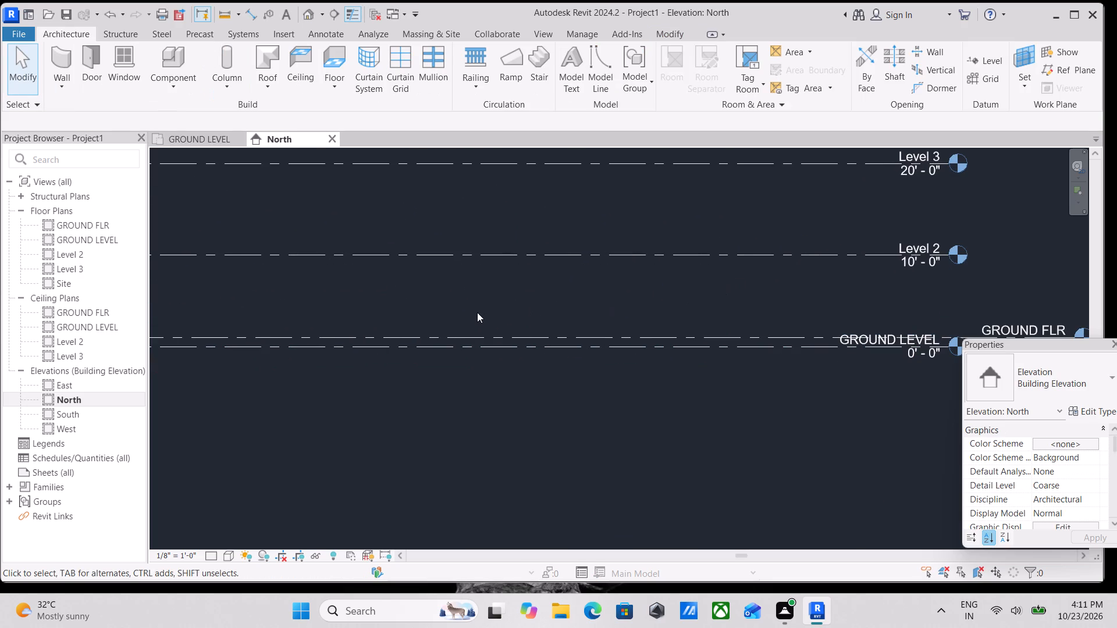
text(DI)
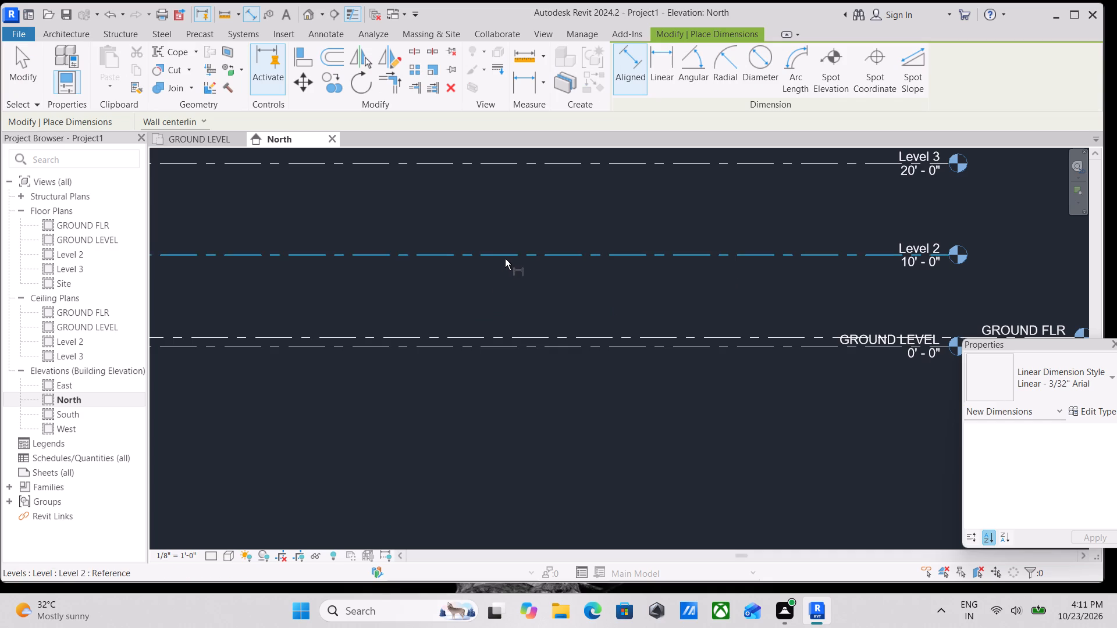
click(505, 256)
click(506, 335)
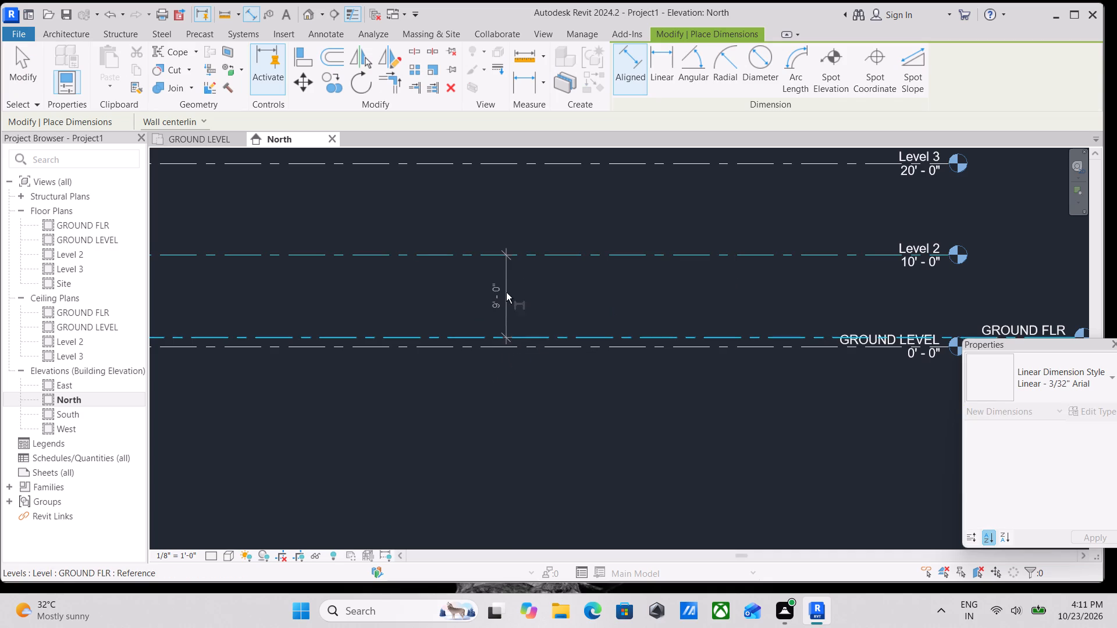
click(465, 284)
click(415, 251)
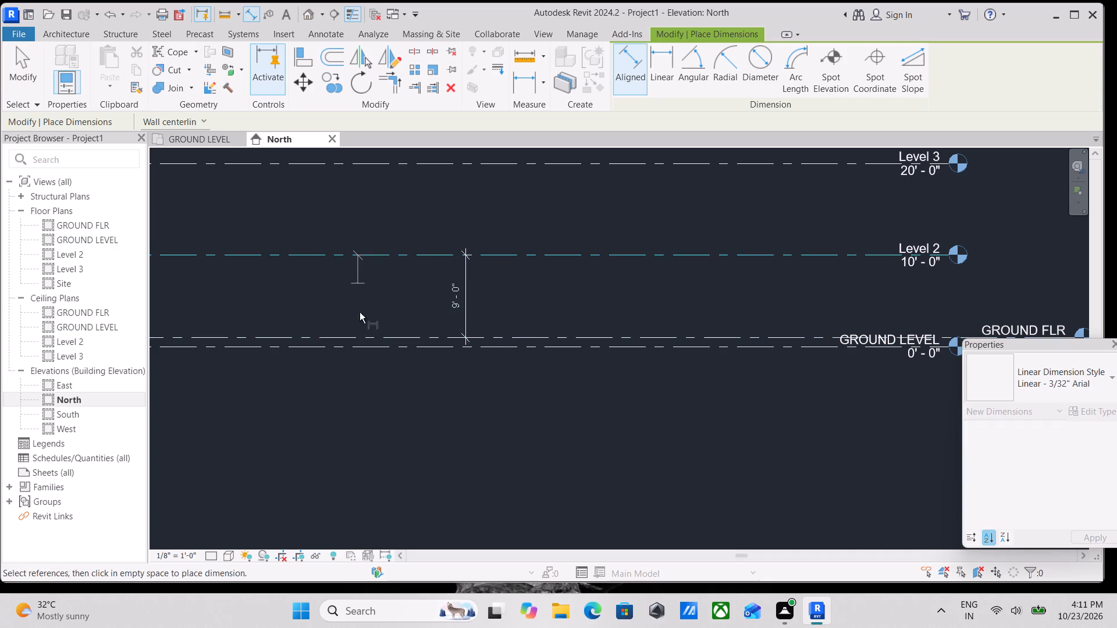
key(Escape)
key(Escape)
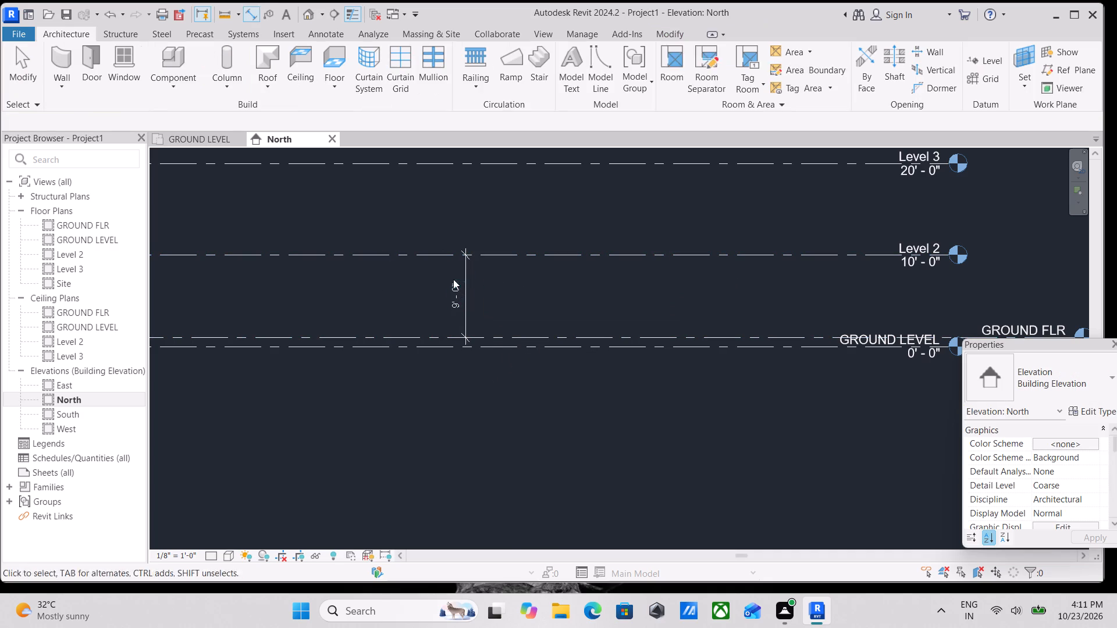
key(Escape)
Move Level 2 by setting its dimensioned distance from GROUND FLR to 10'.
click(455, 293)
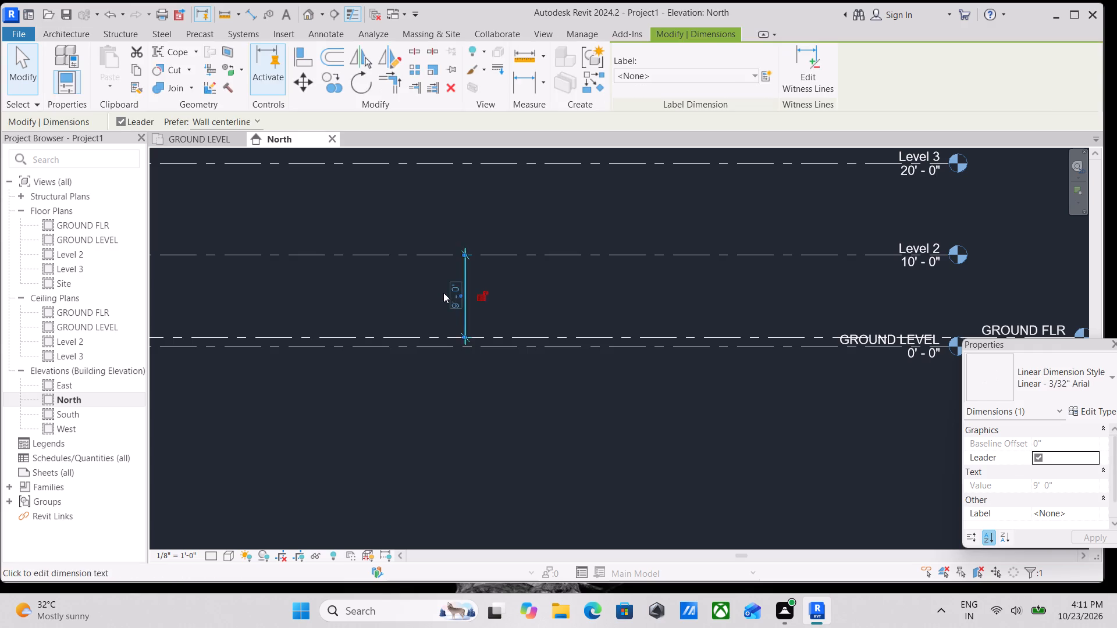
key(Escape)
click(410, 253)
click(452, 289)
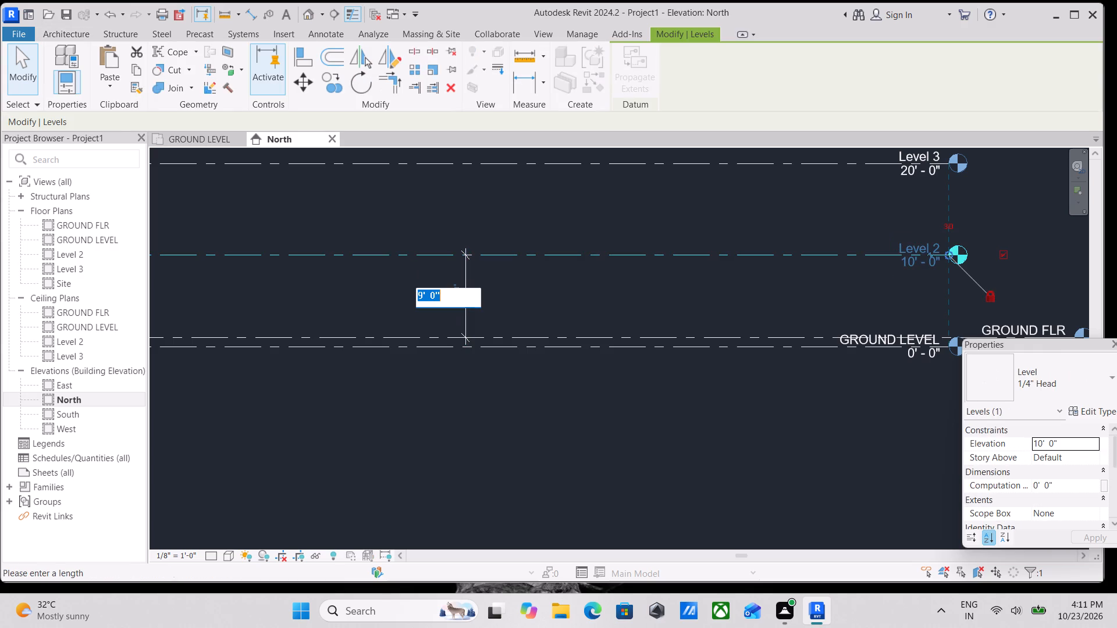
key(1)
text(0')
key(Return)
scroll(452, 289, down, 2)
middle_drag(452, 289, 461, 366)
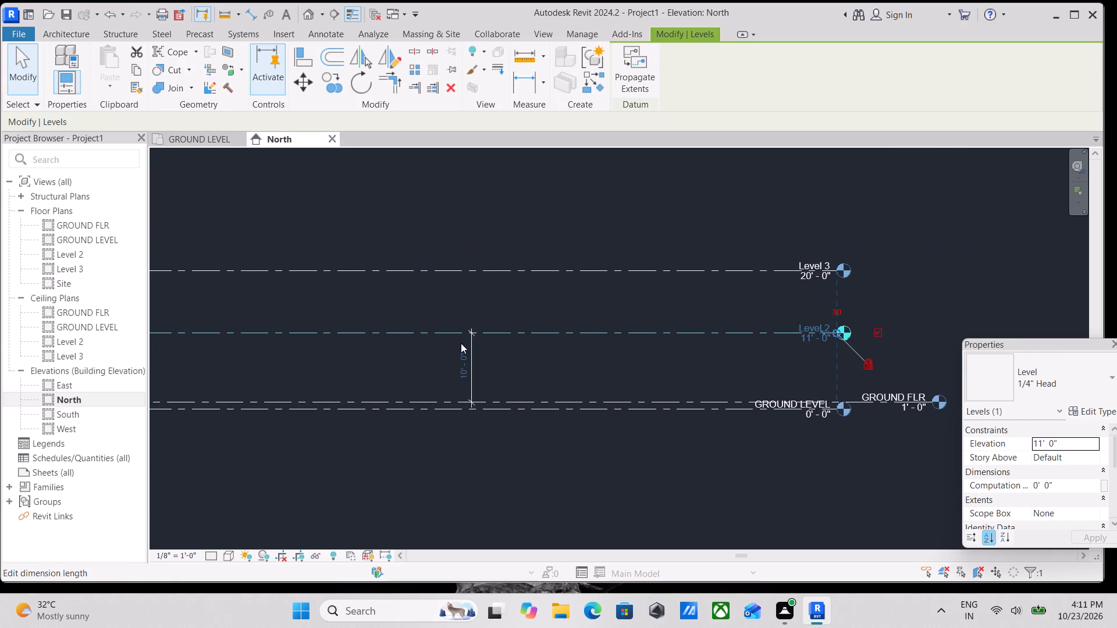
scroll(461, 342, up, 2)
key(Escape)
Place an aligned dimension between the Level 3 and Level 2 lines.
scroll(469, 312, up, 2)
middle_drag(469, 309, 468, 349)
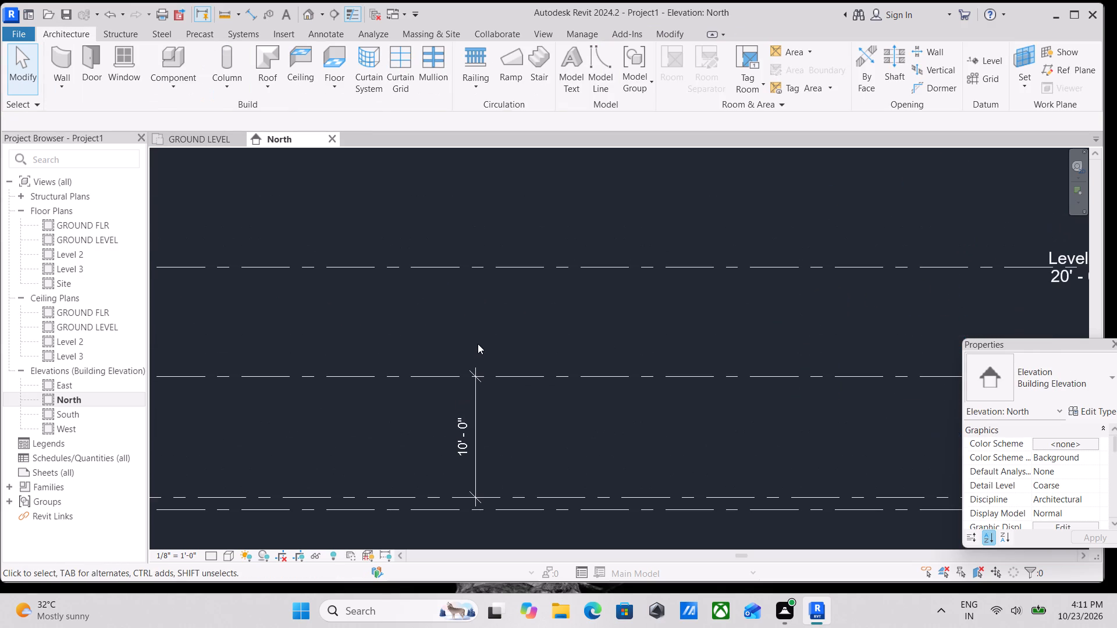
text(DI)
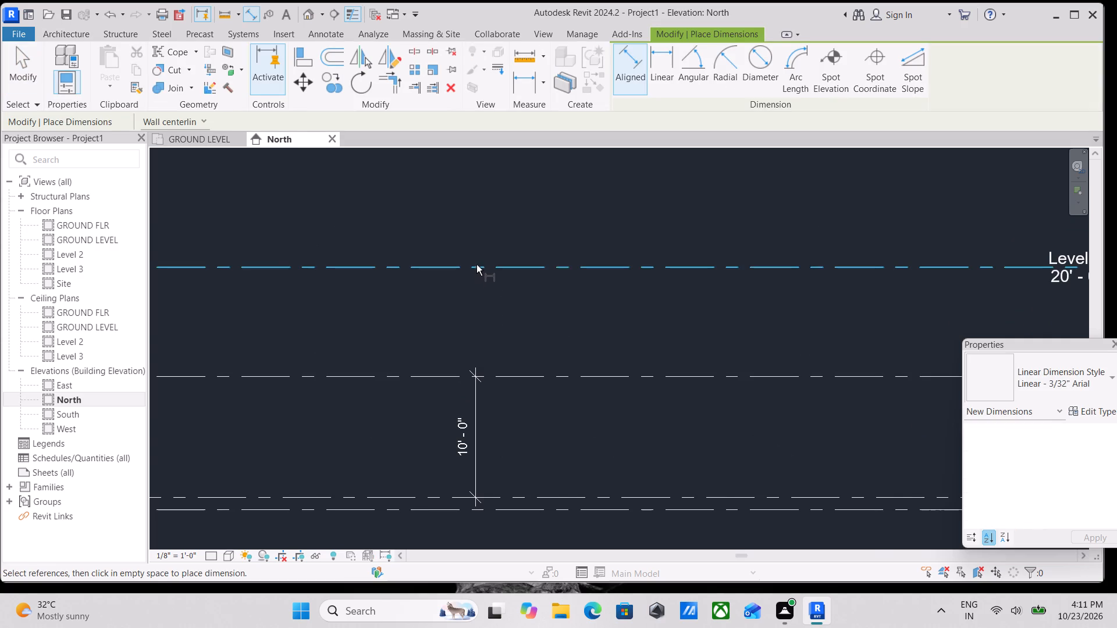
click(478, 264)
click(505, 378)
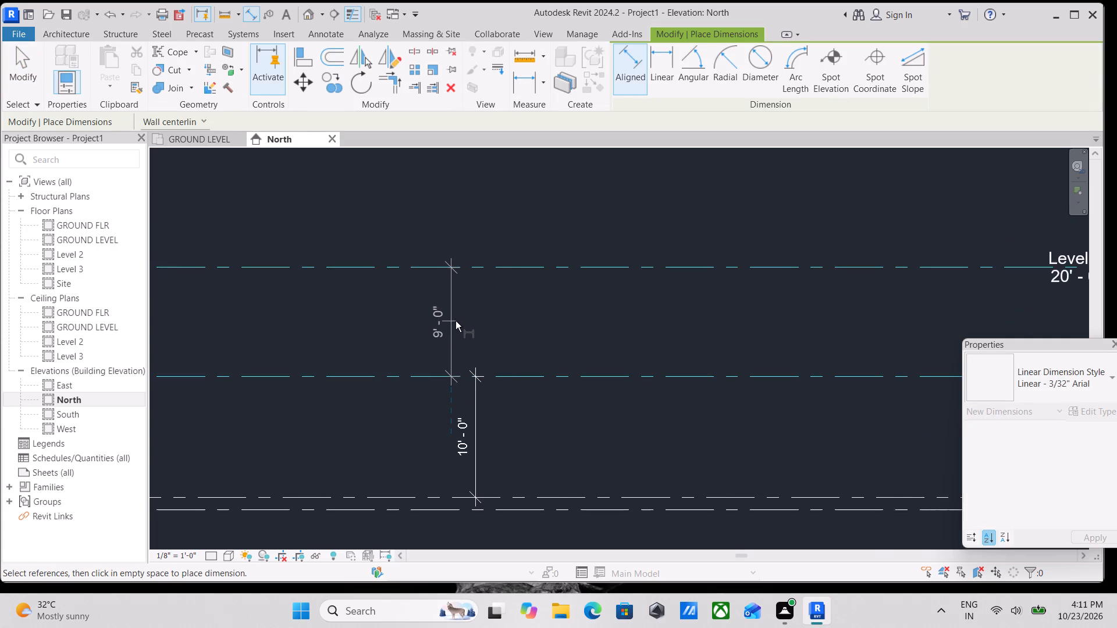
click(452, 318)
click(405, 265)
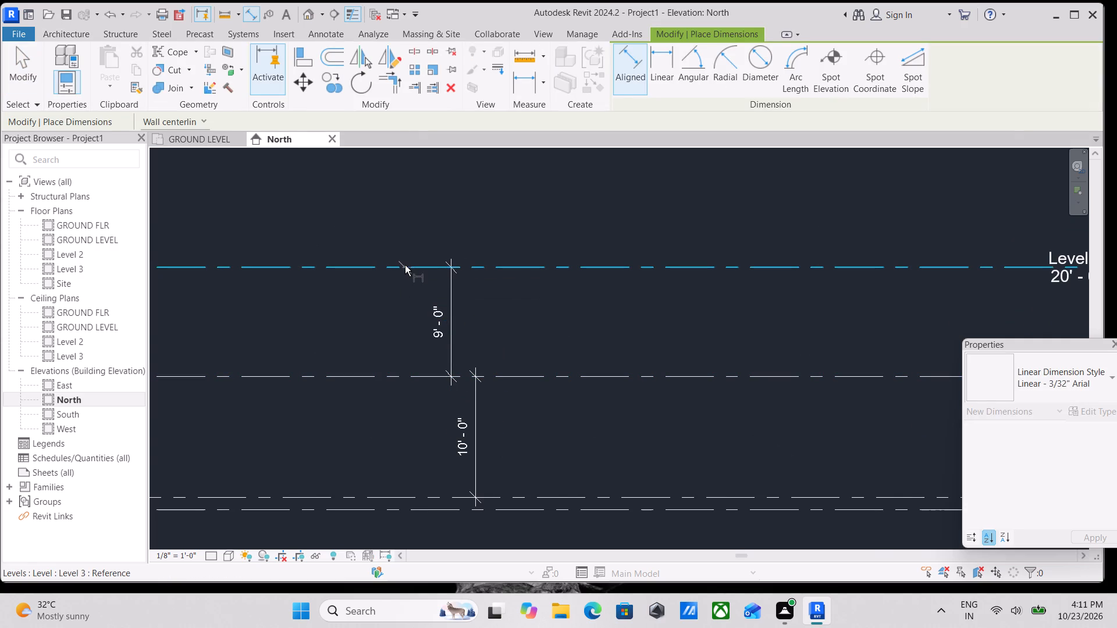
key(Escape)
key(Escape)
Move Level 3 by setting its dimensioned distance from Level 2 to 10'.
click(387, 265)
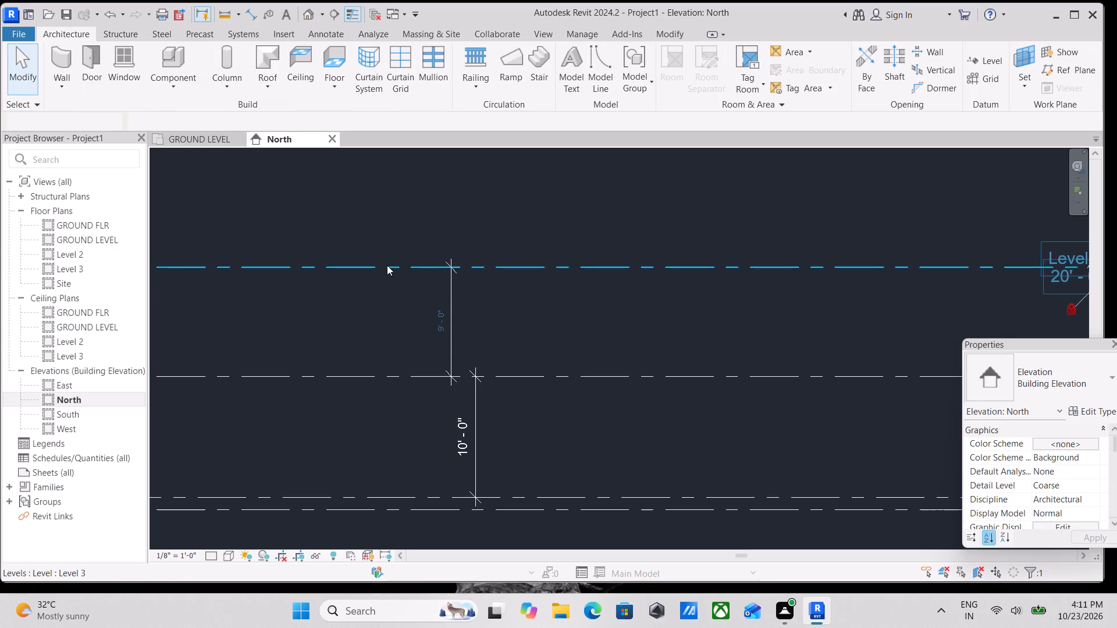
scroll(453, 315, up, 2)
click(439, 321)
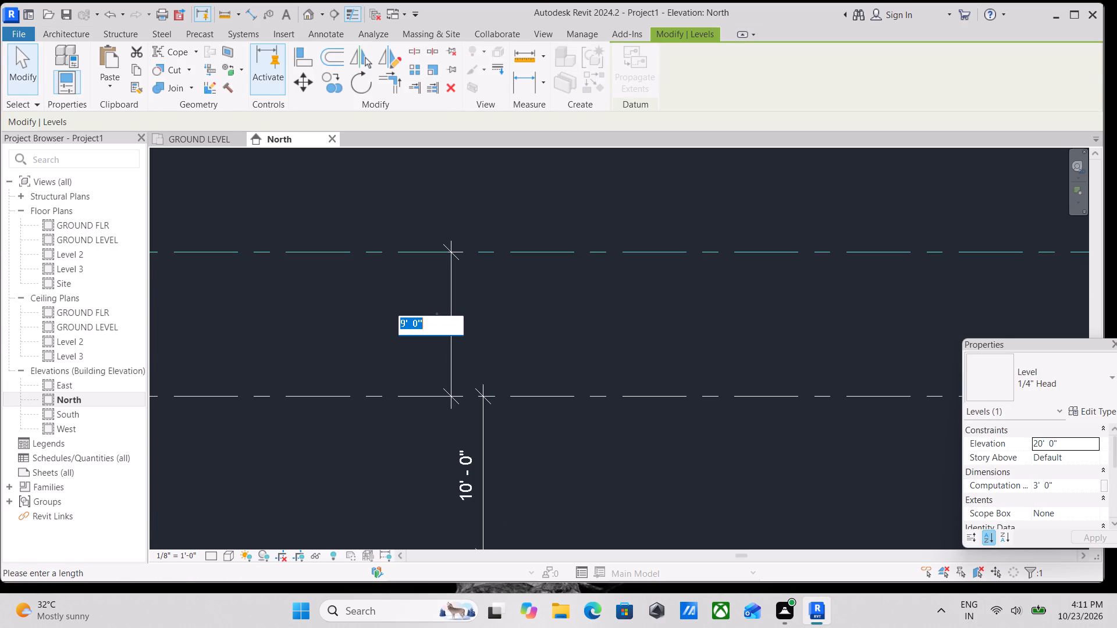
text(10')
key(Return)
scroll(439, 321, down, 6)
scroll(483, 301, down, 1)
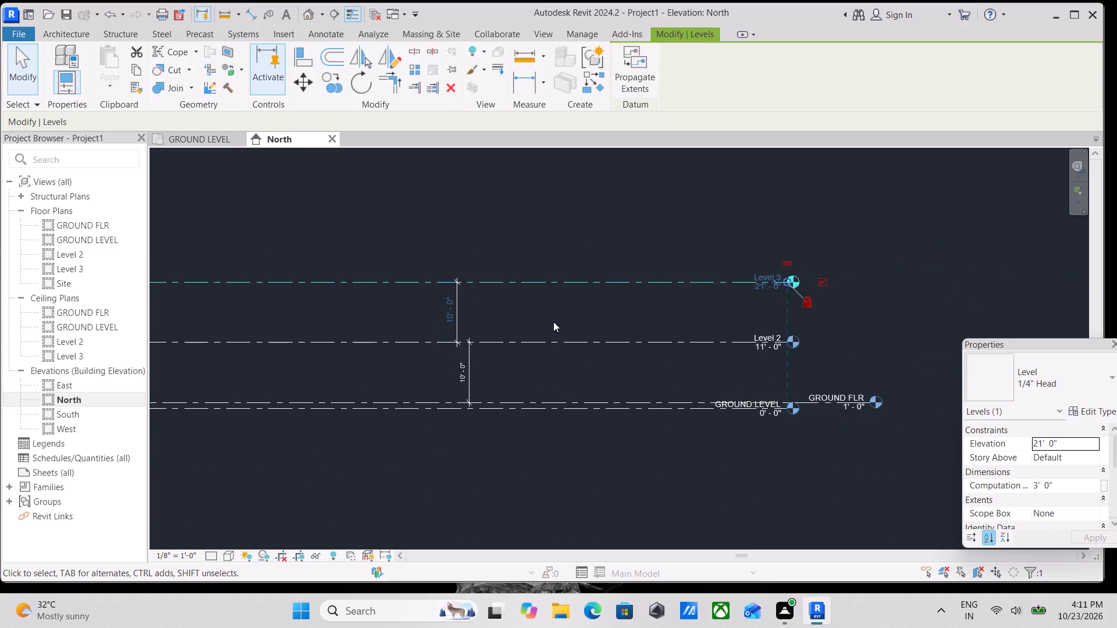
key(Escape)
Delete both aligned dimensions between the level lines, keeping the levels in place.
scroll(553, 322, down, 3)
middle_drag(553, 322, 624, 388)
scroll(415, 336, up, 3)
scroll(591, 362, down, 1)
middle_drag(591, 362, 537, 298)
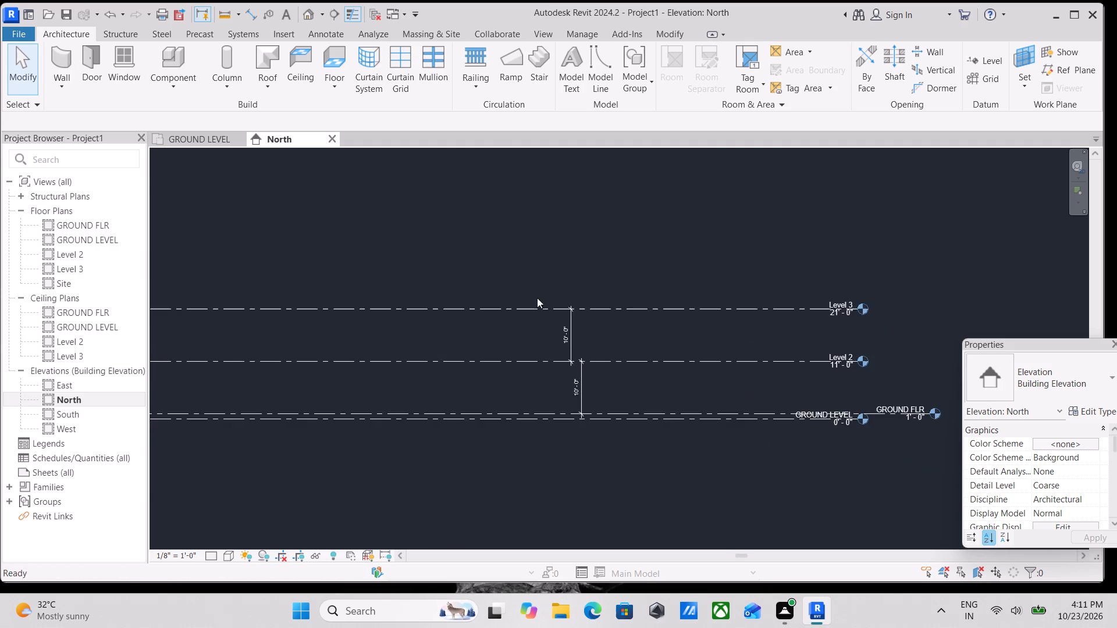
scroll(585, 372, up, 3)
middle_drag(618, 390, 608, 350)
scroll(588, 354, up, 2)
key(Escape)
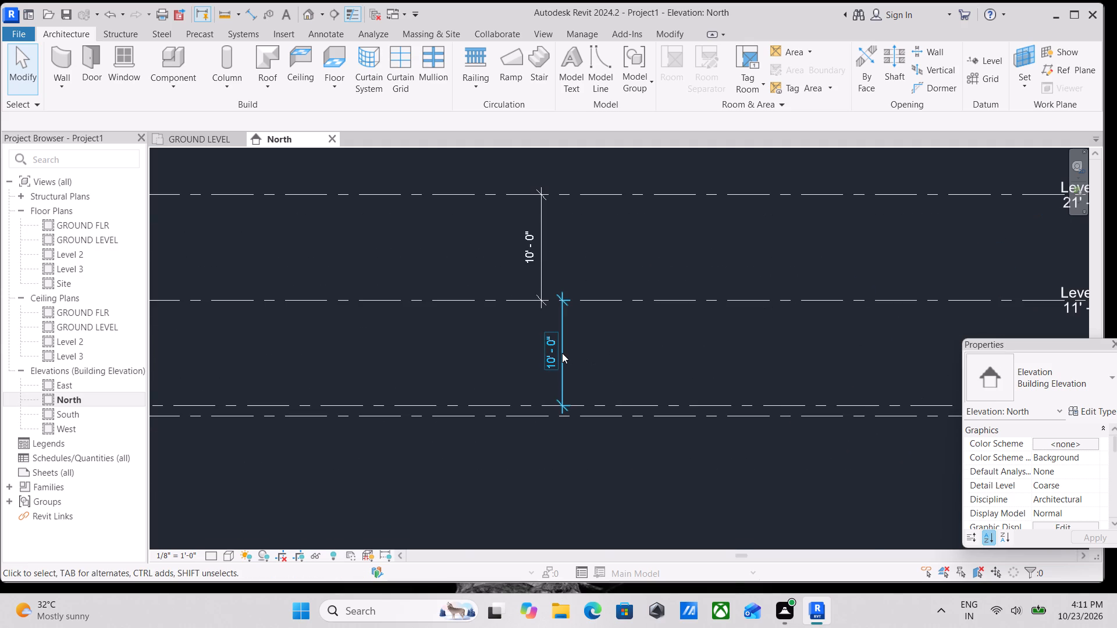
right_click(562, 353)
click(616, 394)
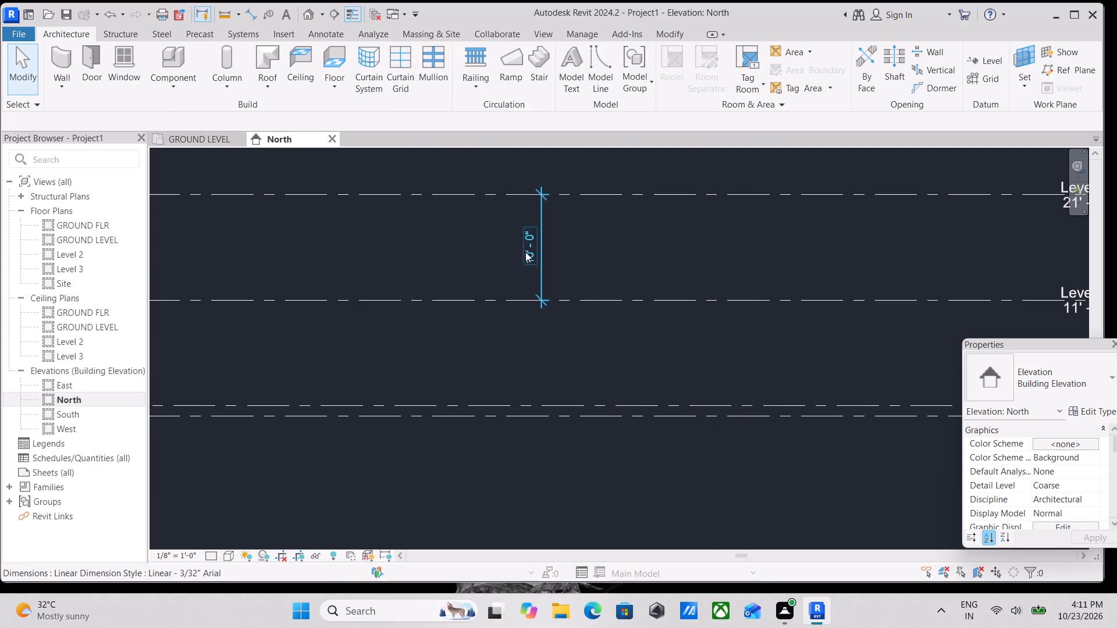
click(546, 253)
right_click(546, 253)
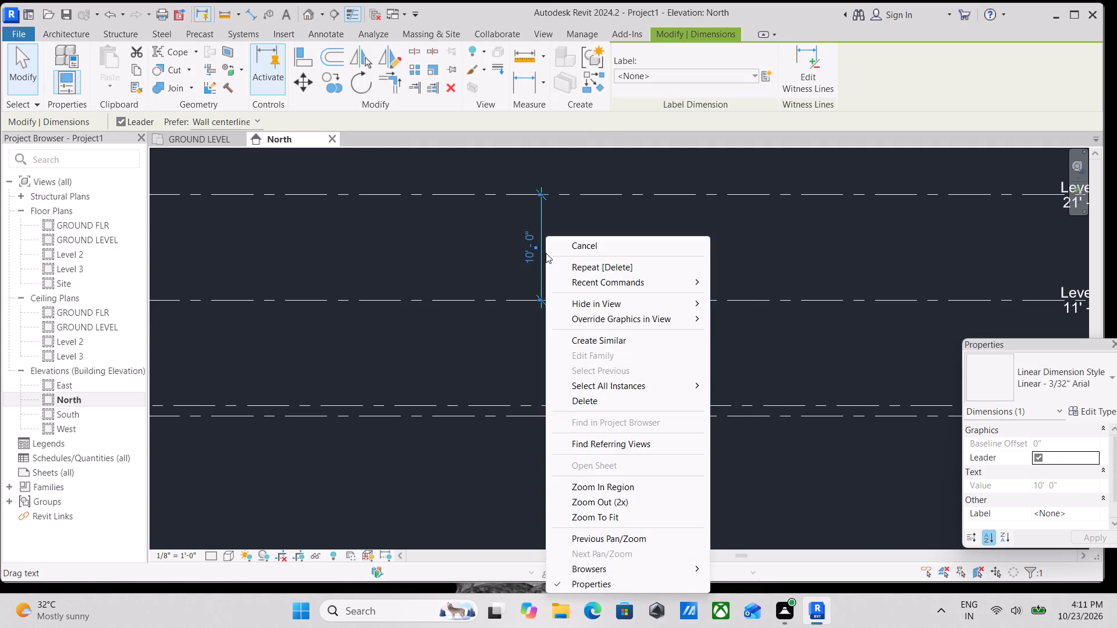
click(600, 402)
Examine the level lines, names and elevations in the North elevation.
scroll(563, 366, down, 2)
middle_drag(552, 313, 546, 291)
scroll(546, 291, down, 2)
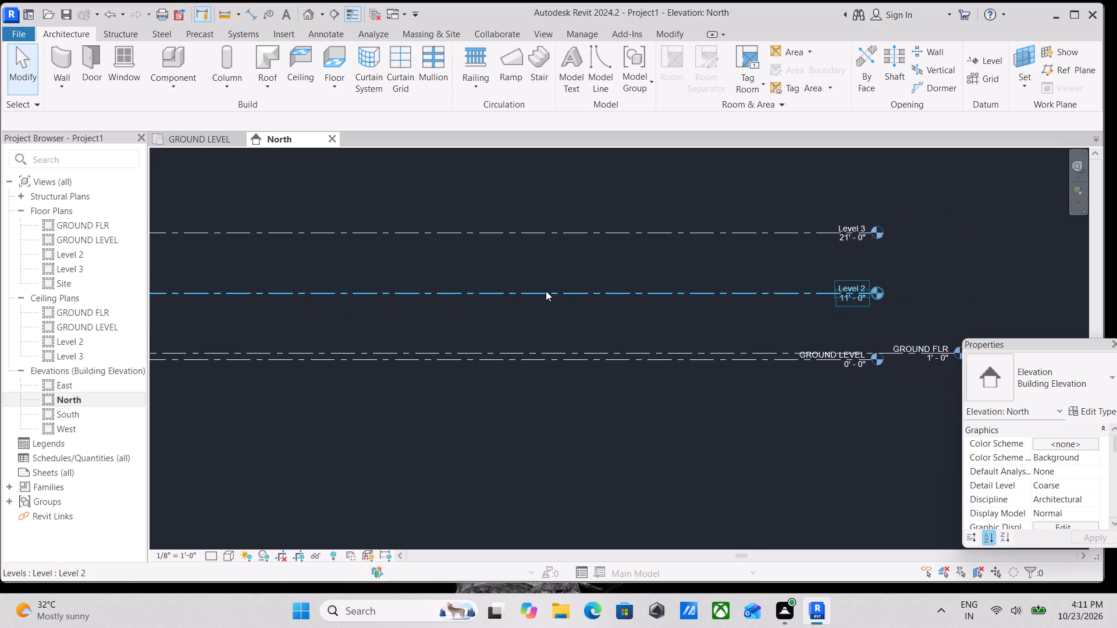
scroll(904, 367, up, 2)
middle_drag(873, 355, 742, 352)
middle_drag(303, 306, 430, 304)
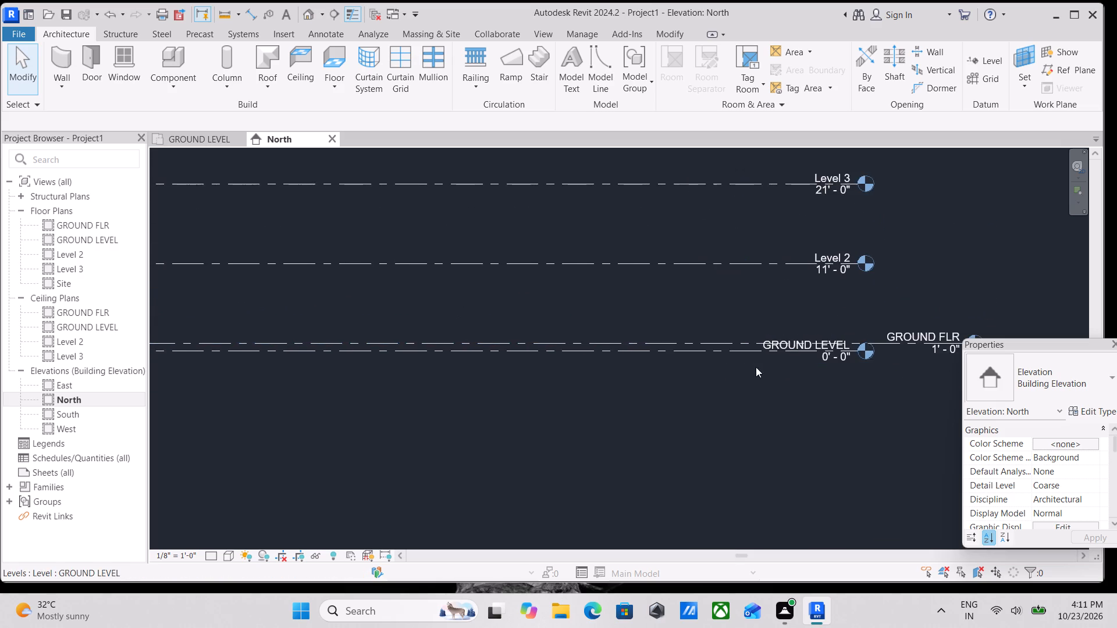
scroll(959, 380, up, 2)
scroll(796, 314, up, 3)
scroll(832, 316, down, 3)
middle_drag(817, 311, 705, 292)
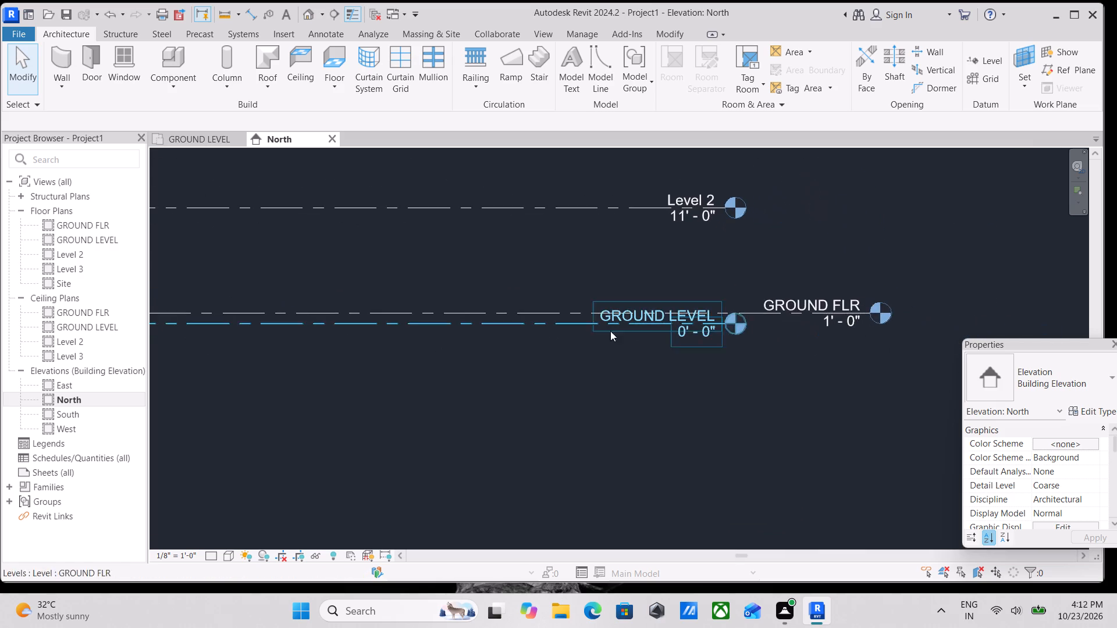
middle_drag(525, 331, 603, 304)
scroll(525, 331, down, 1)
scroll(36, 337, down, 1)
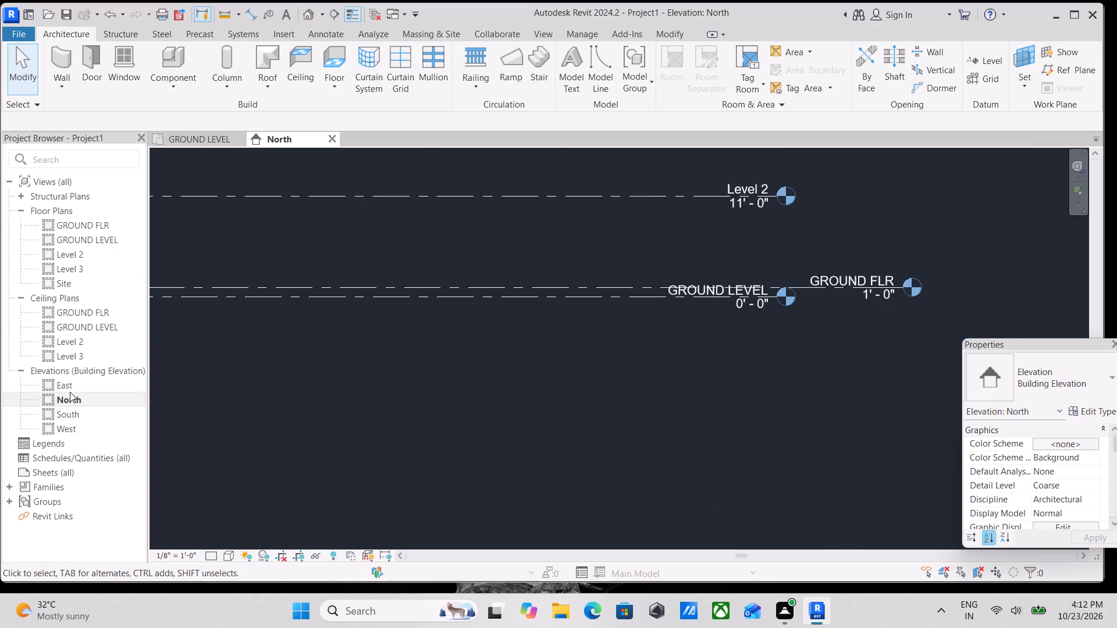
View the GROUND LEVEL and GROUND FLR ceiling plans, and close both views.
double_click(80, 322)
double_click(76, 306)
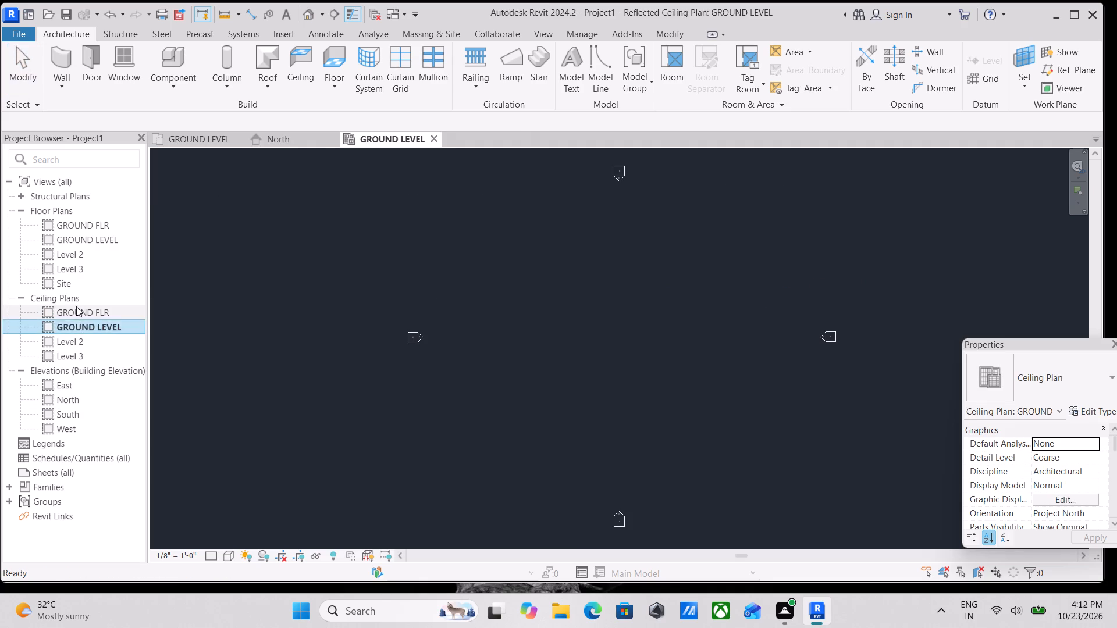
scroll(431, 348, up, 3)
scroll(554, 321, down, 2)
middle_drag(554, 321, 391, 369)
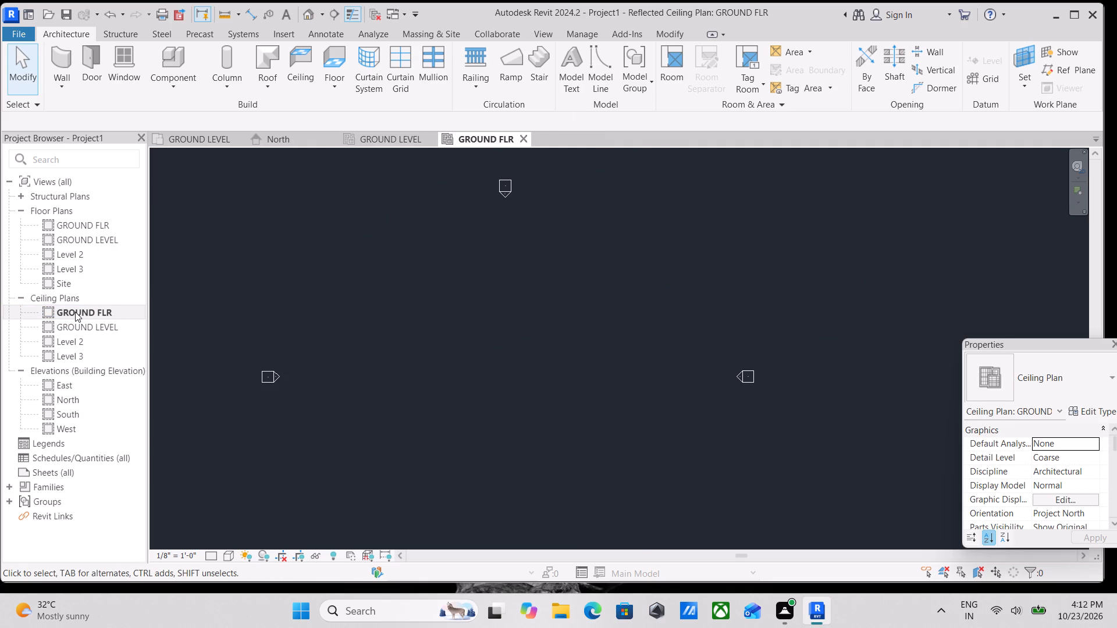
click(527, 136)
click(433, 141)
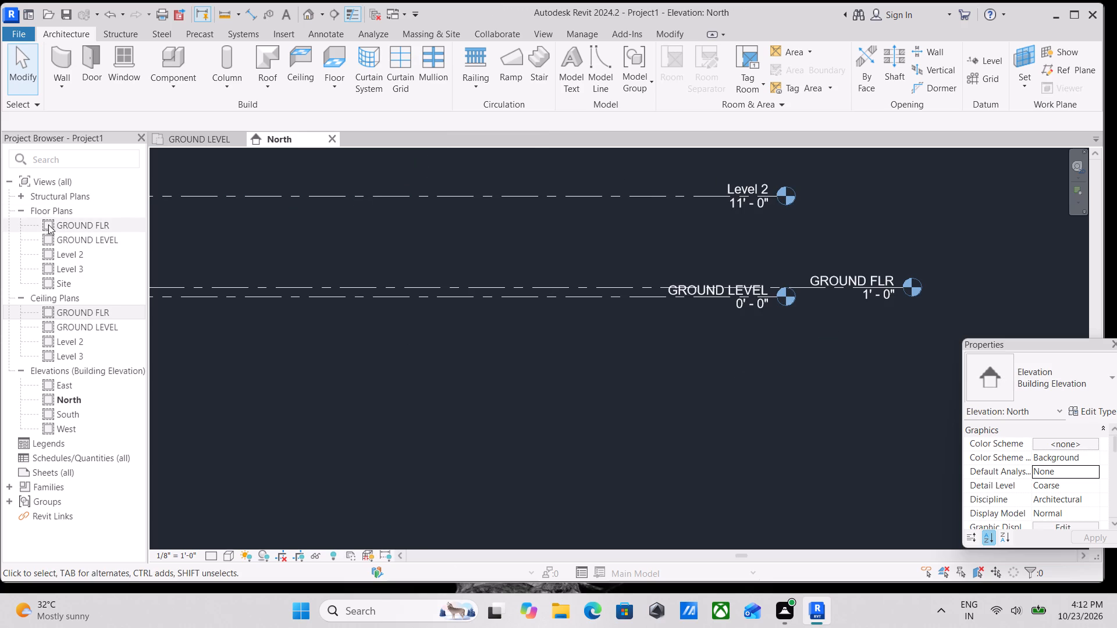
Open the GROUND FLR floor plan view.
click(17, 197)
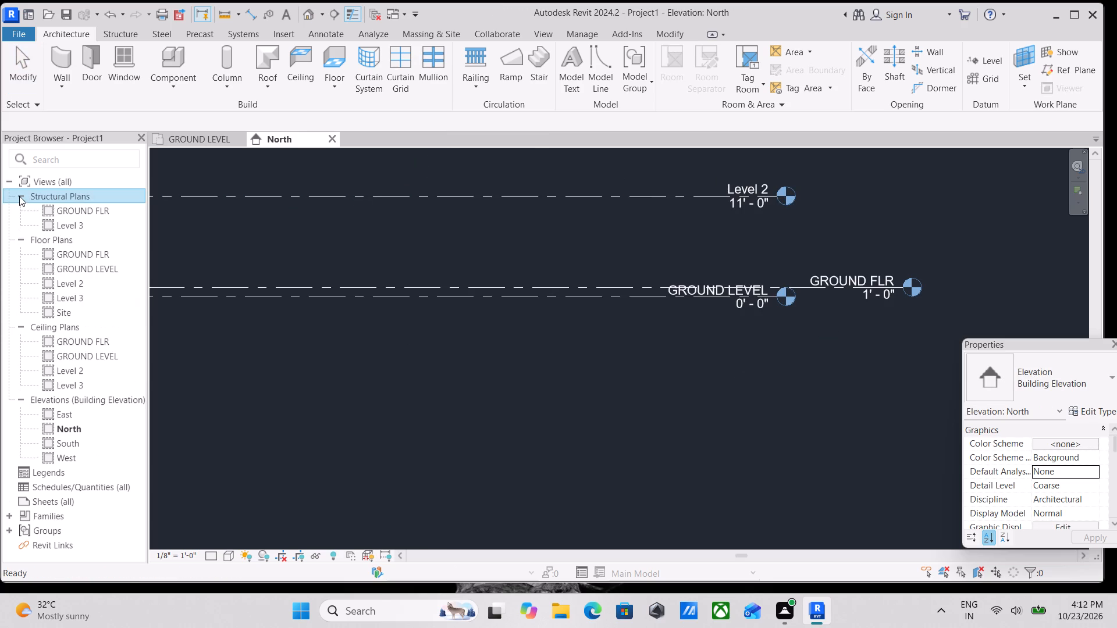
click(19, 196)
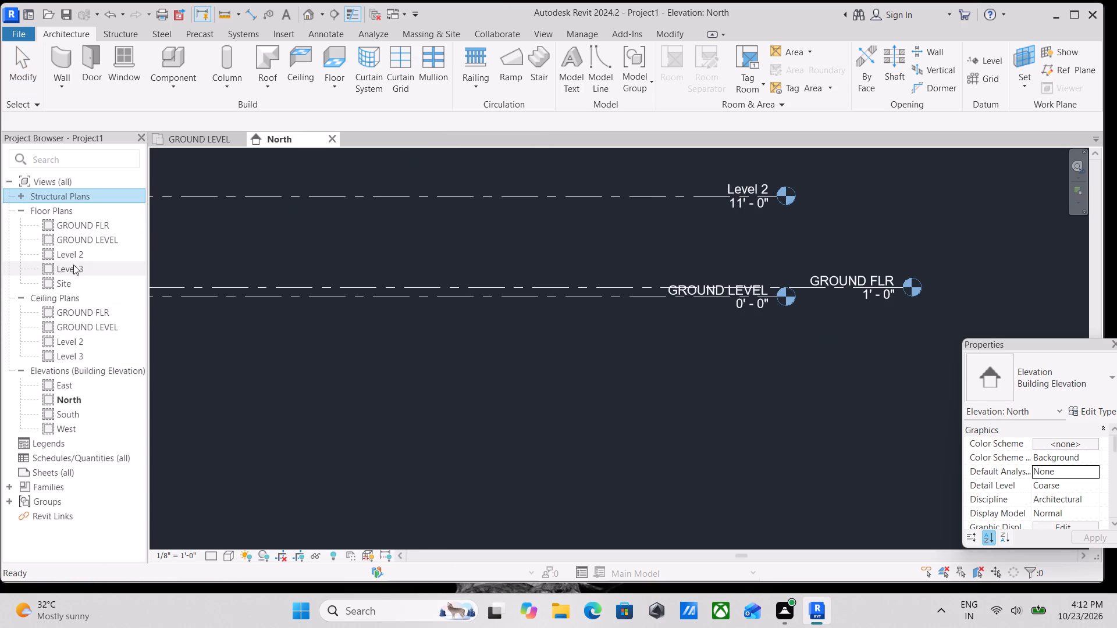
double_click(104, 220)
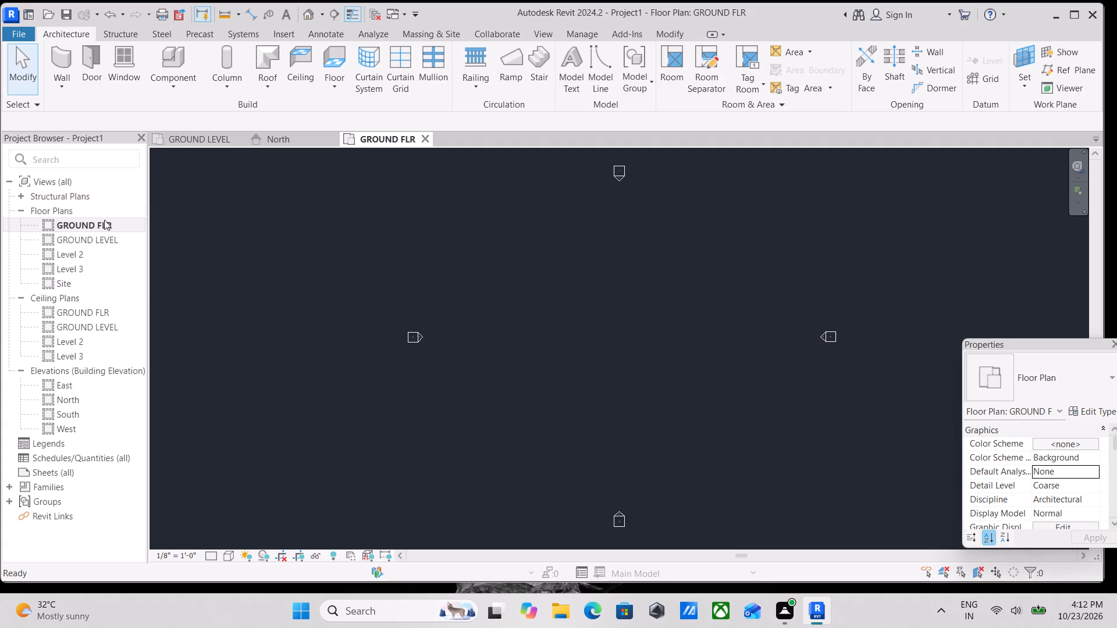
scroll(631, 326, up, 2)
scroll(631, 326, down, 1)
middle_drag(618, 338, 556, 380)
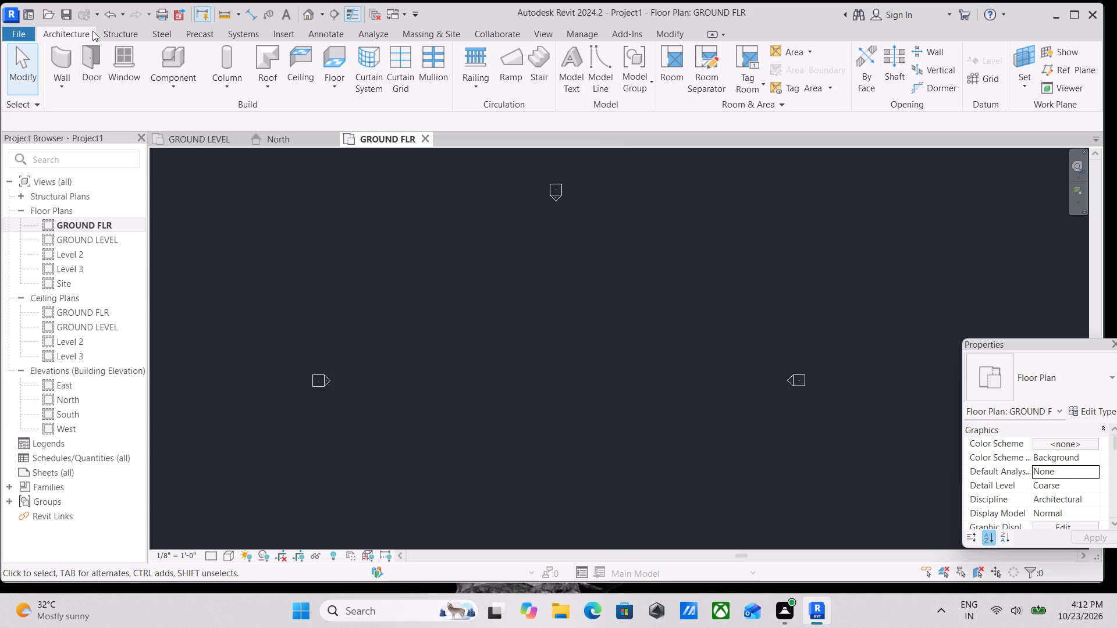
Start Link CAD for the GROUND FLR plan and look through the Documents folder for the floor plan DWG.
click(280, 33)
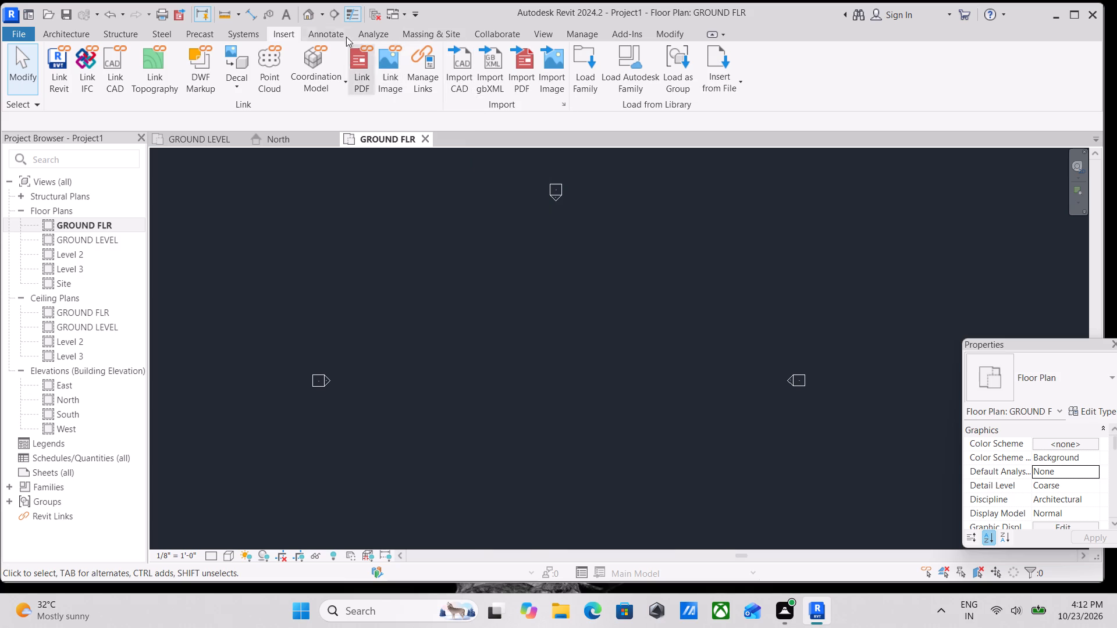
click(115, 87)
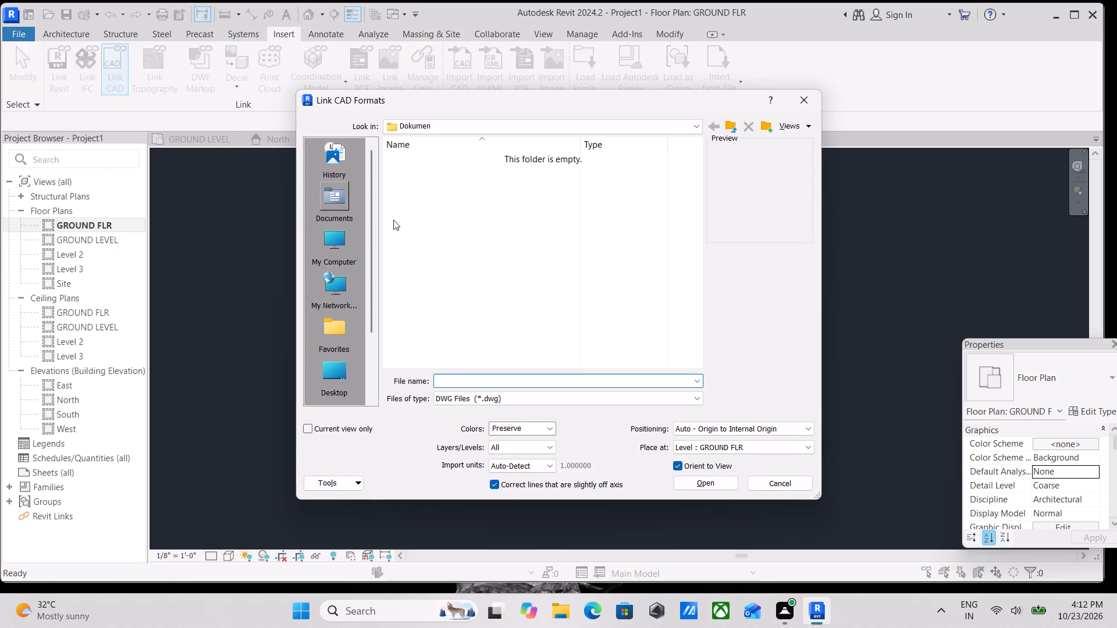
scroll(419, 219, down, 1)
scroll(342, 199, down, 1)
scroll(336, 226, up, 1)
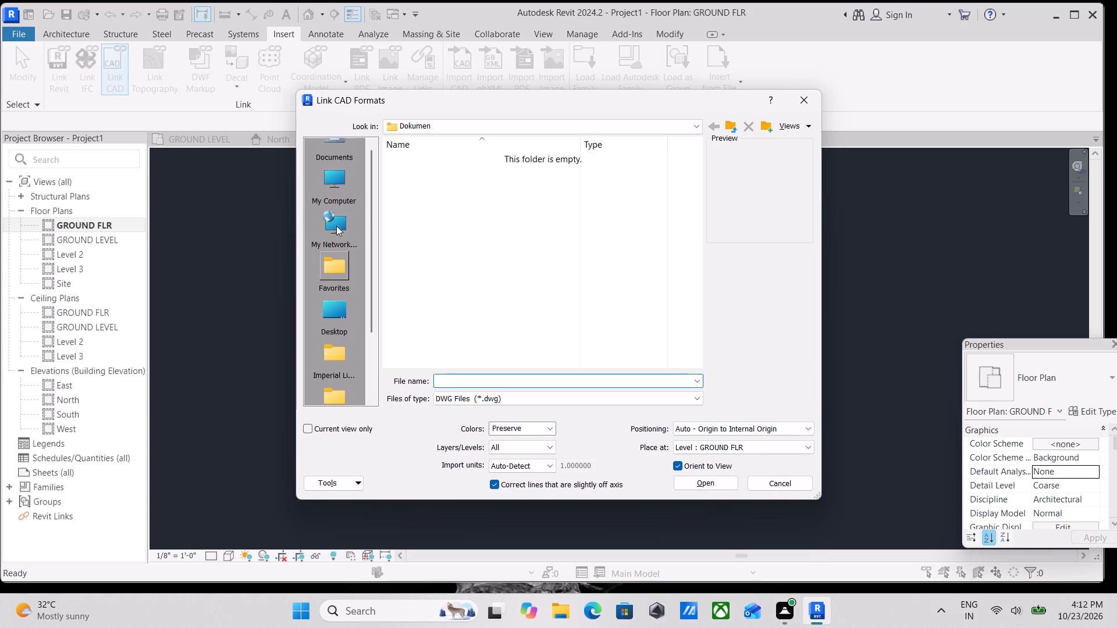
scroll(336, 226, up, 1)
scroll(332, 282, down, 1)
scroll(337, 274, up, 3)
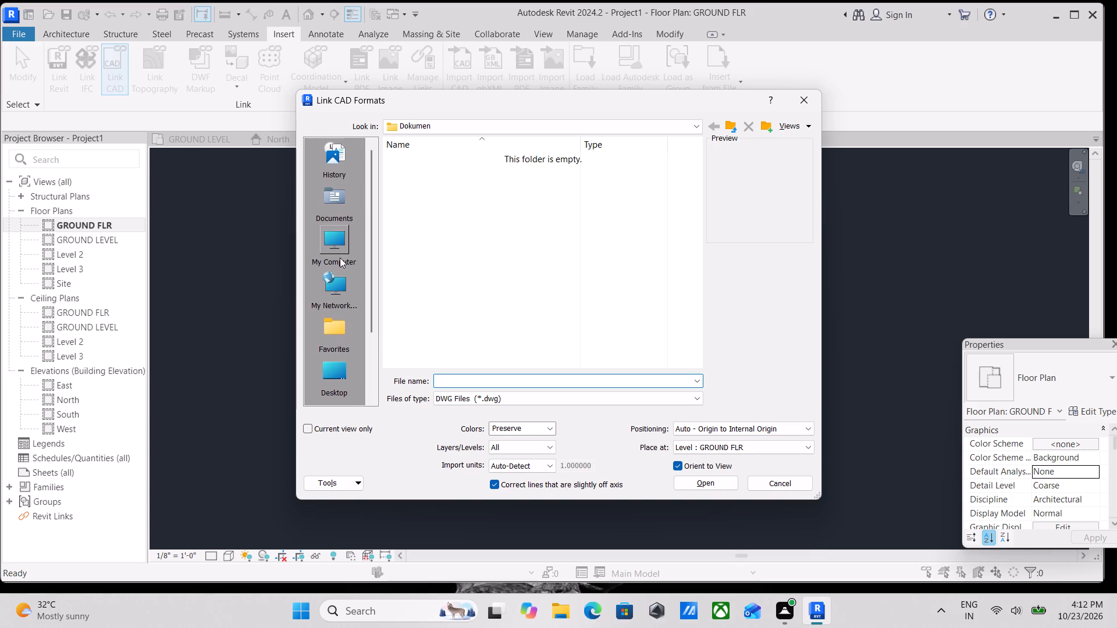
scroll(340, 258, up, 1)
double_click(343, 202)
scroll(452, 297, down, 2)
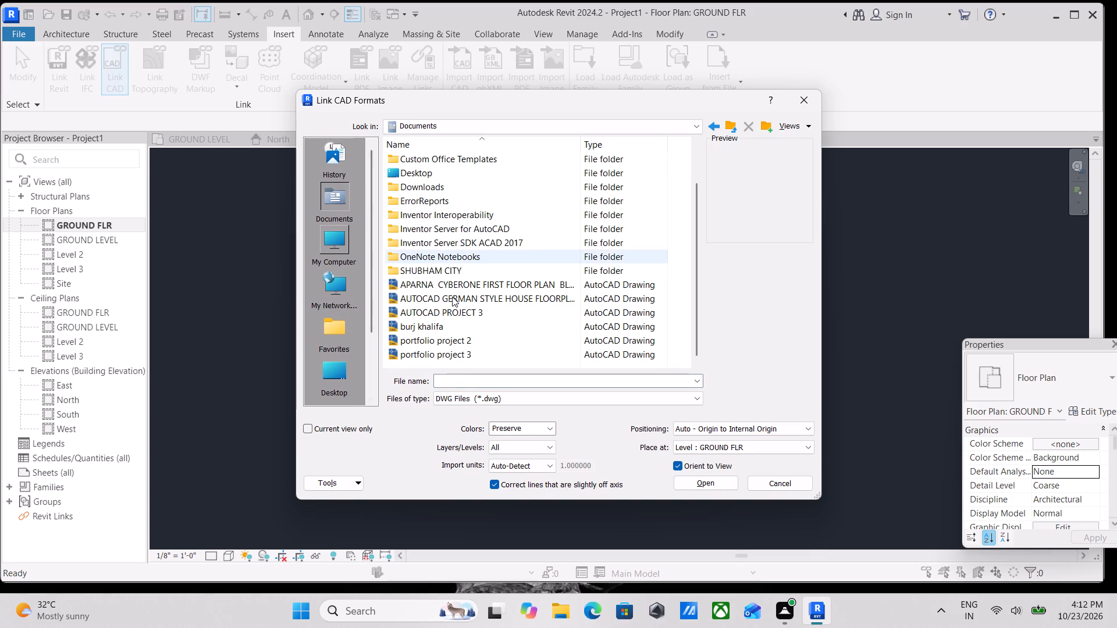
scroll(452, 297, down, 5)
Look through the computer, Documents, Desktop and network locations for the floor plan drawing to link.
double_click(335, 283)
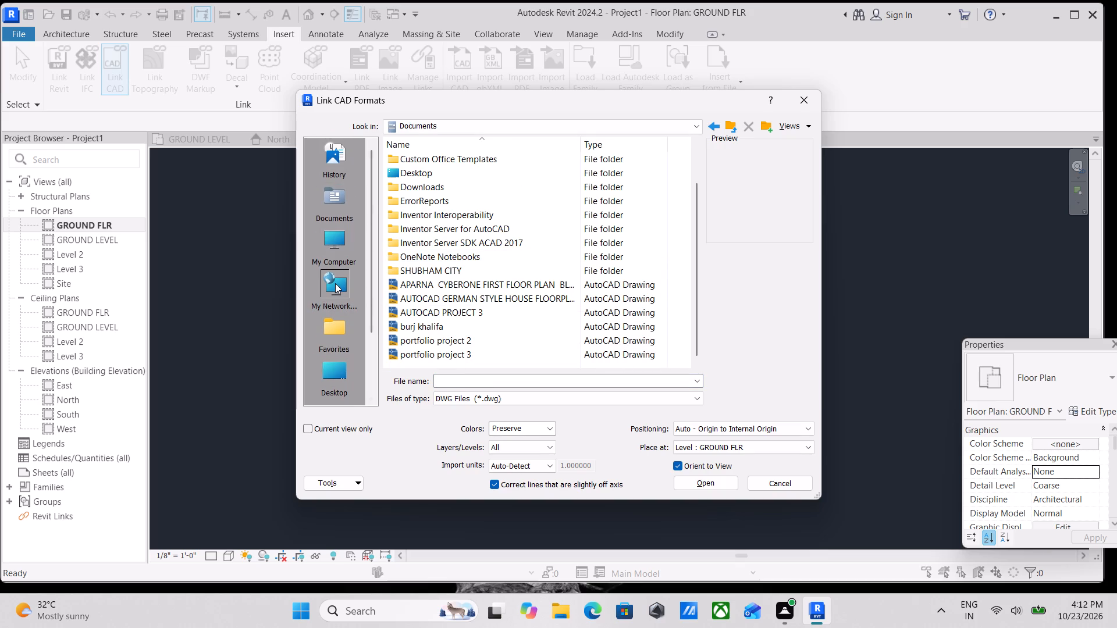
click(337, 239)
click(337, 239)
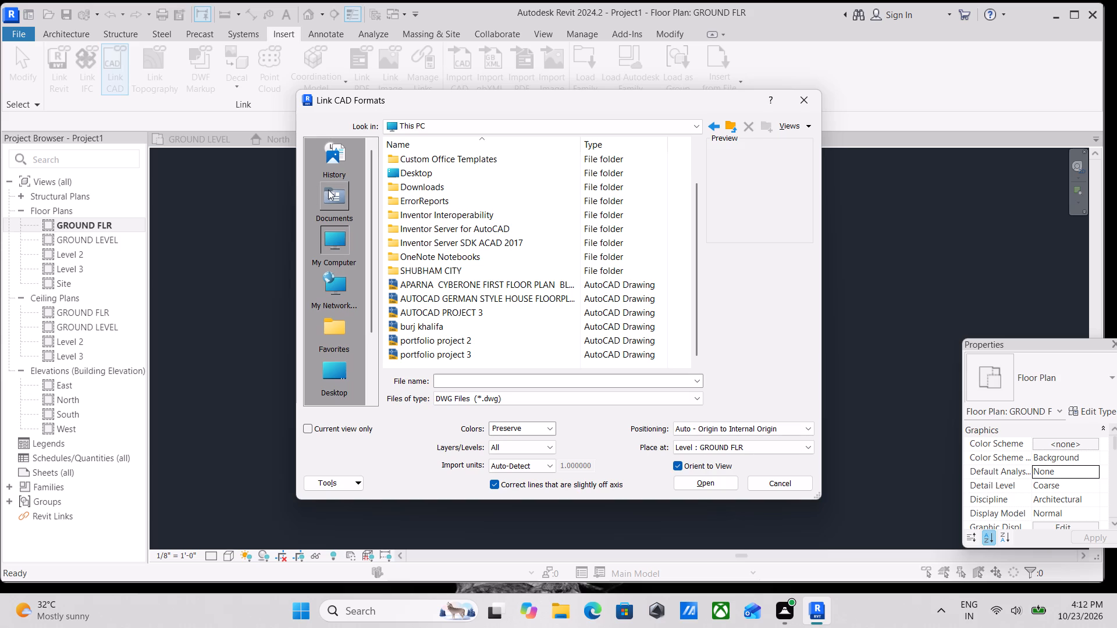
double_click(329, 191)
scroll(329, 212, down, 3)
double_click(332, 288)
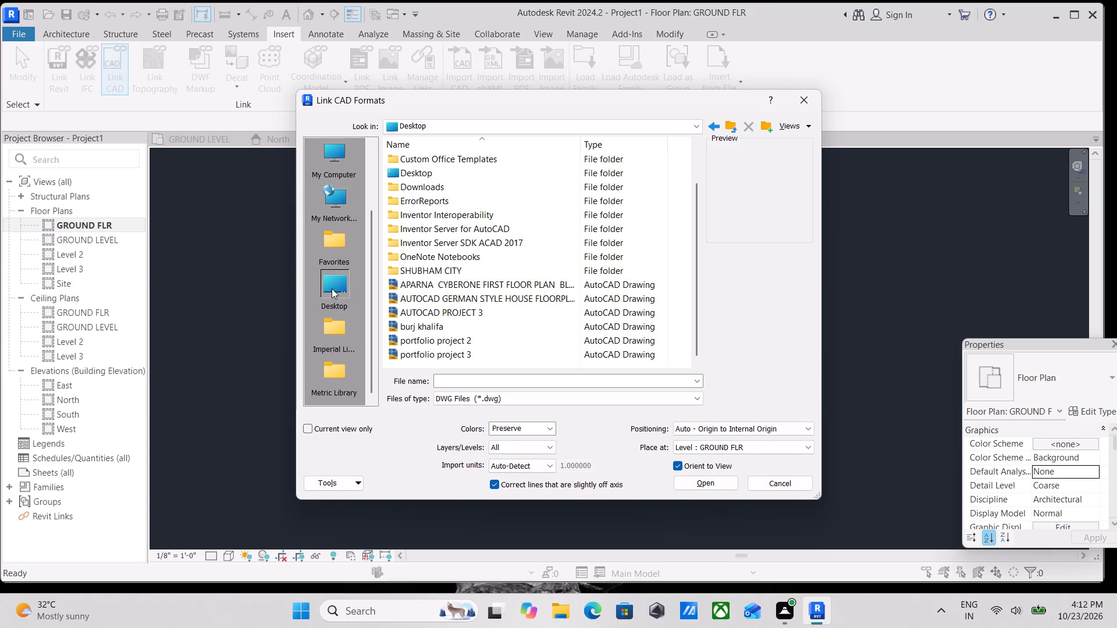
scroll(337, 287, down, 2)
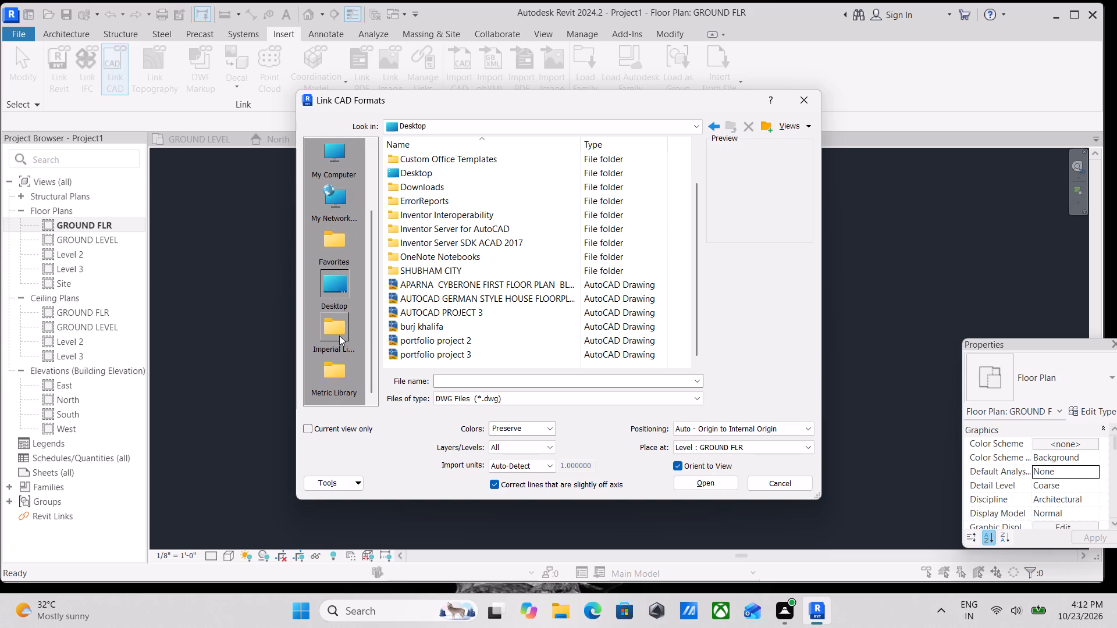
click(339, 336)
double_click(340, 294)
scroll(429, 280, down, 3)
scroll(510, 315, up, 9)
scroll(504, 309, down, 6)
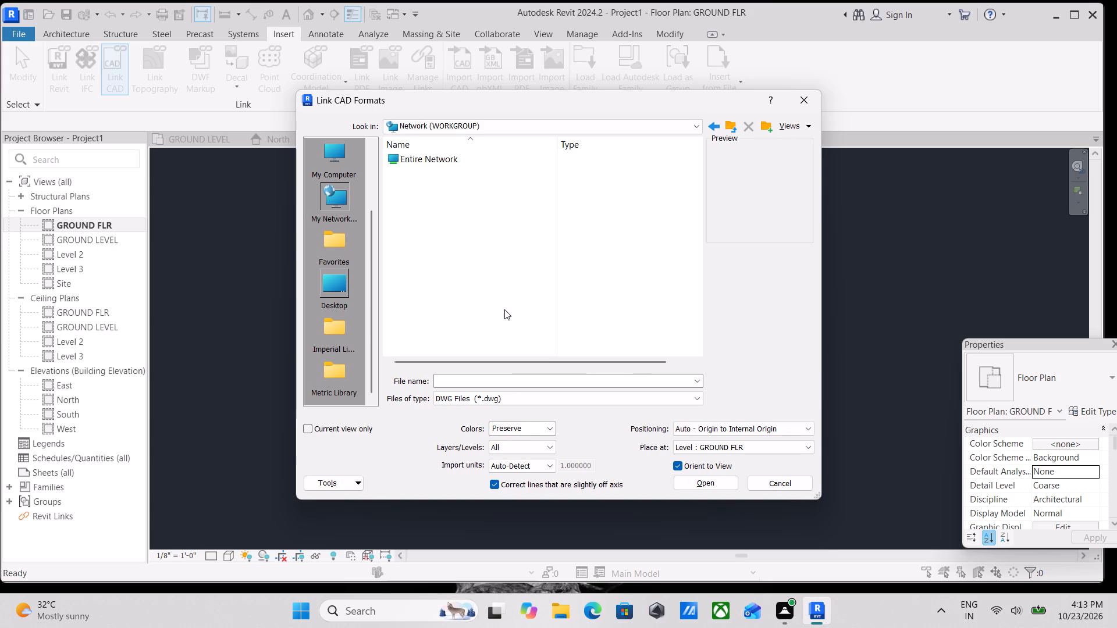
scroll(329, 279, up, 5)
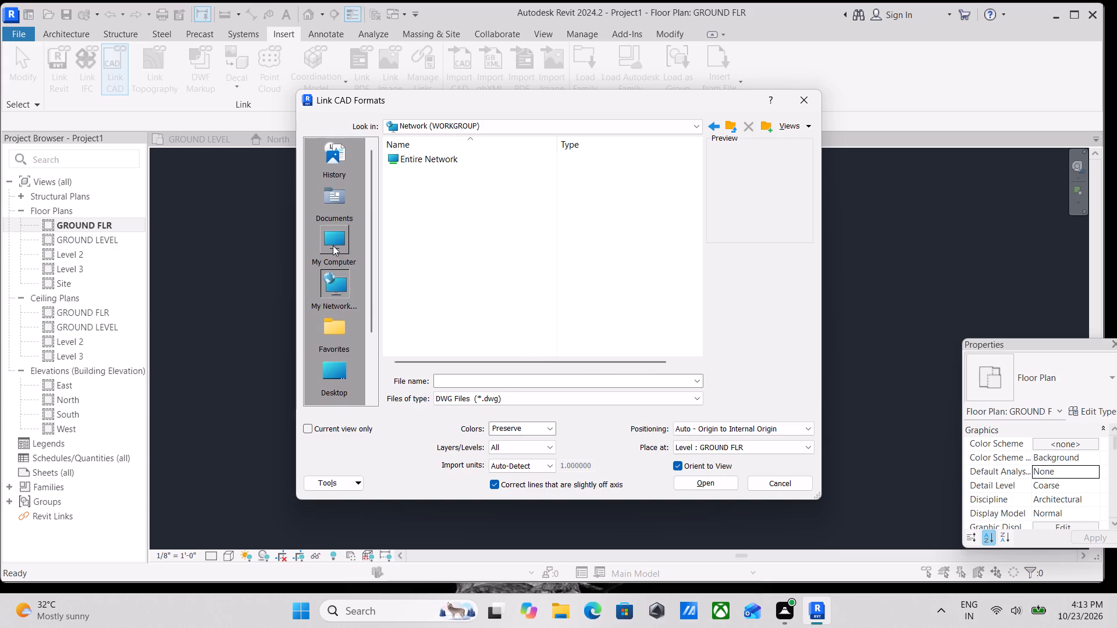
scroll(333, 245, up, 1)
Look through the Documents folder, its Desktop subfolder, the main Desktop and the network location for the floor plan DWG.
double_click(333, 202)
scroll(479, 266, down, 9)
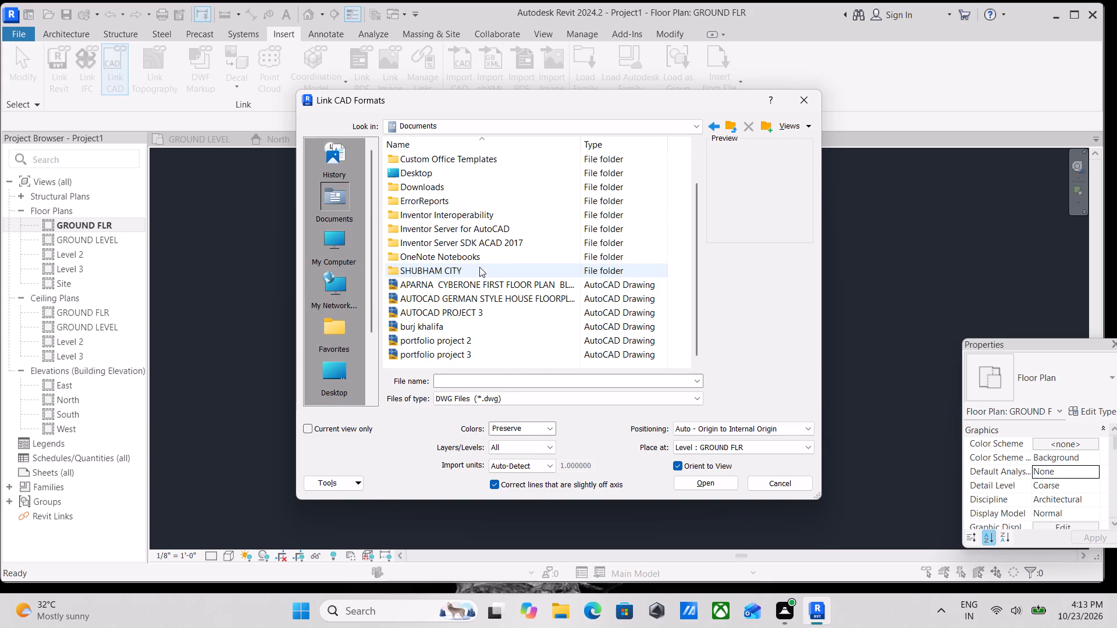
scroll(389, 270, up, 3)
double_click(403, 213)
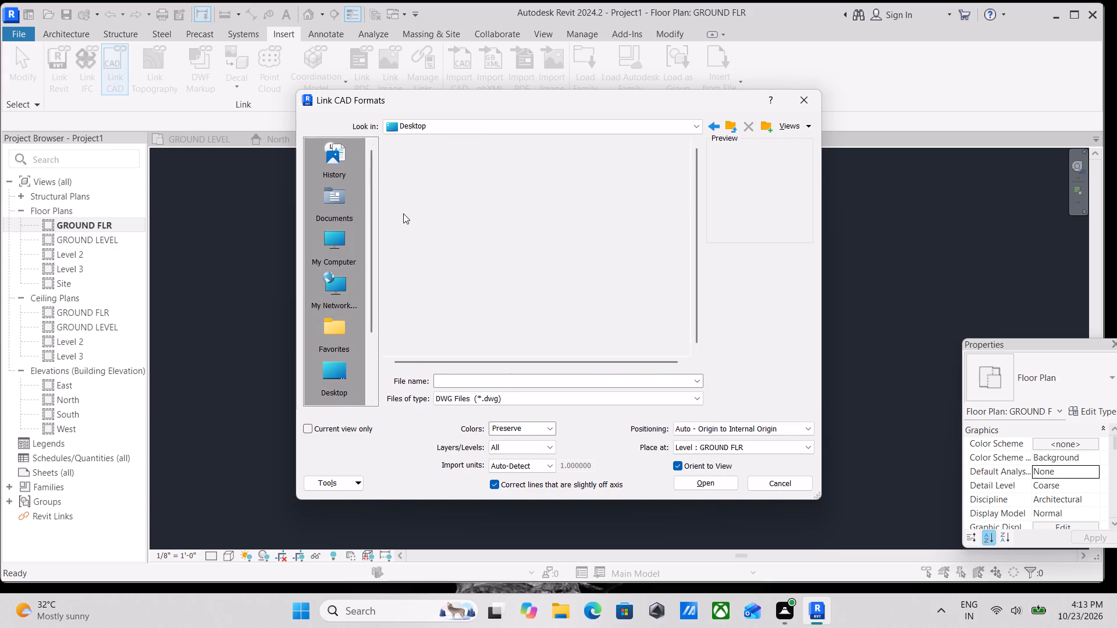
double_click(335, 285)
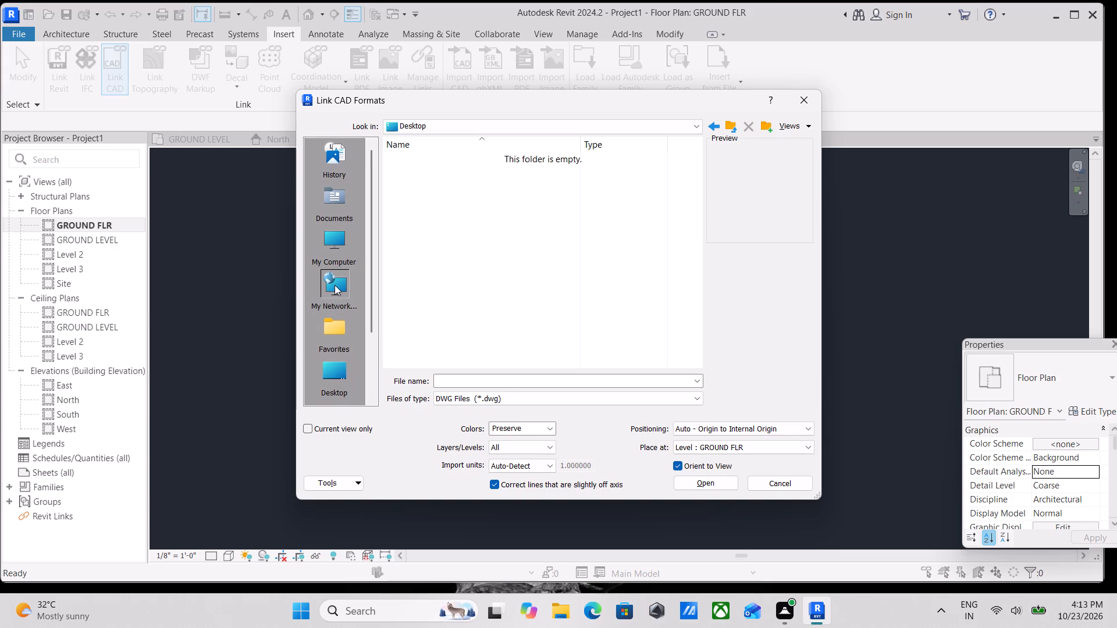
scroll(336, 317, down, 2)
double_click(342, 294)
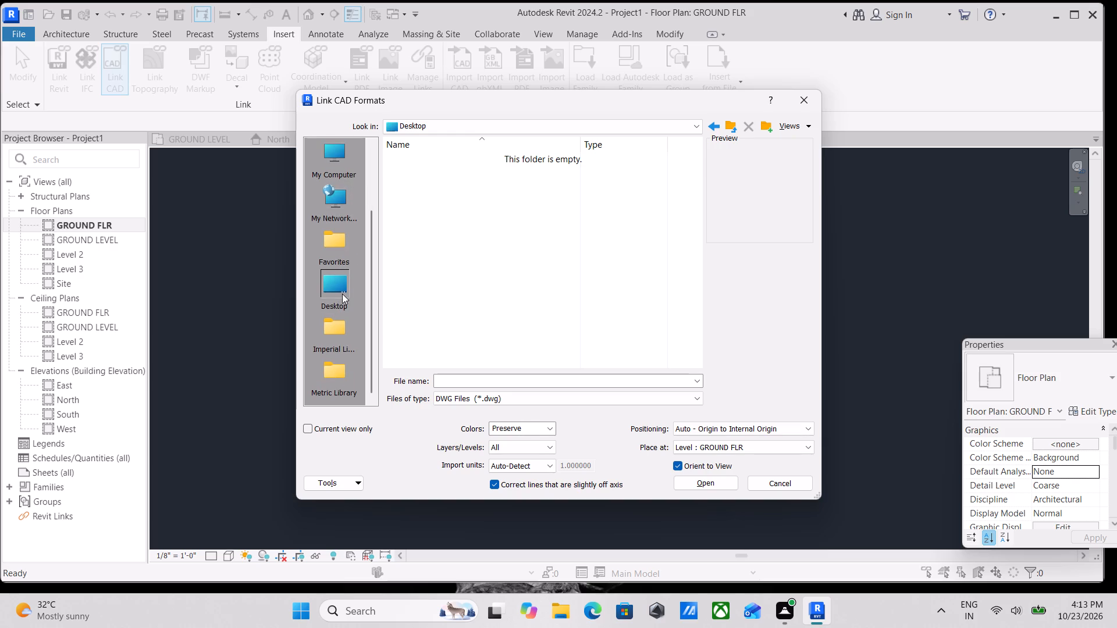
scroll(336, 261, down, 2)
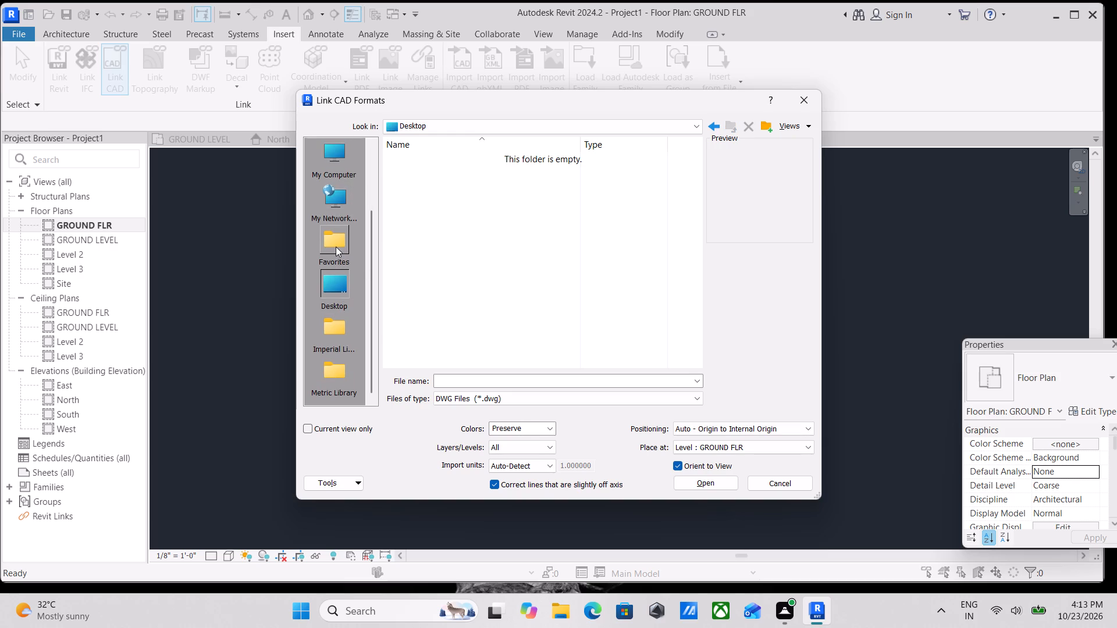
double_click(336, 247)
double_click(335, 279)
scroll(335, 279, down, 2)
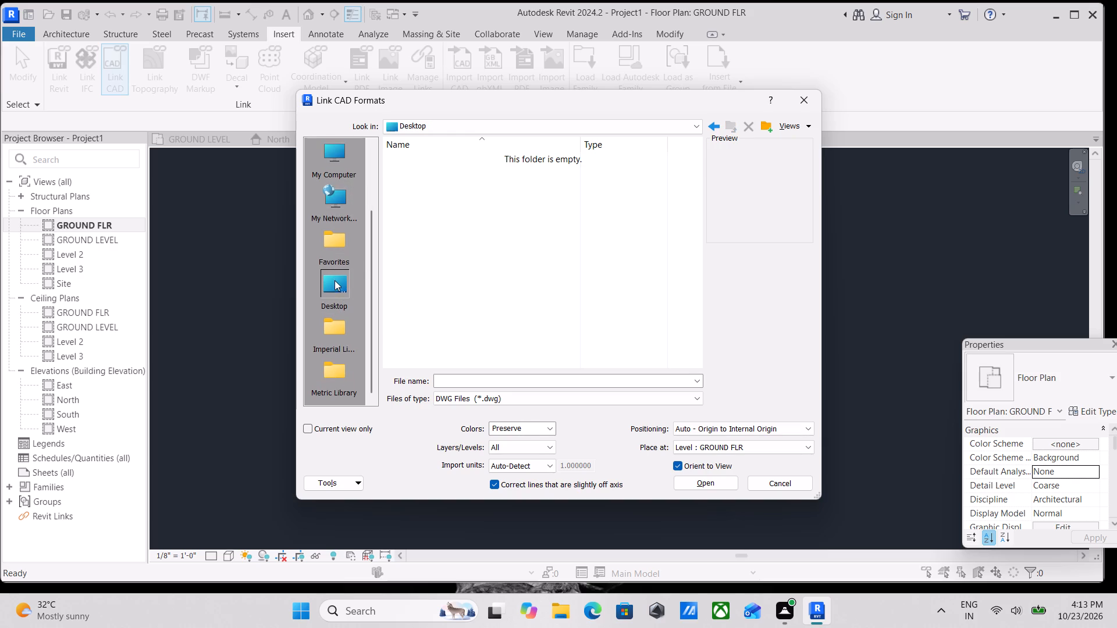
double_click(329, 333)
double_click(336, 290)
scroll(336, 290, up, 7)
double_click(343, 243)
scroll(341, 239, up, 1)
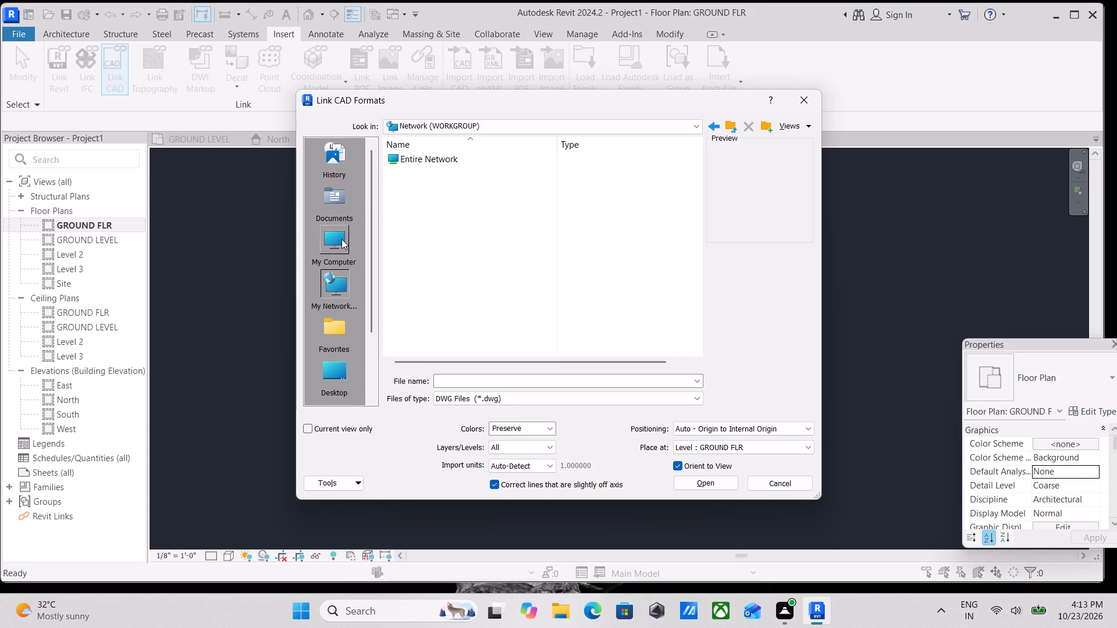
scroll(341, 239, up, 2)
Check the Documents, network and Desktop locations once more for the drawing to link.
double_click(328, 194)
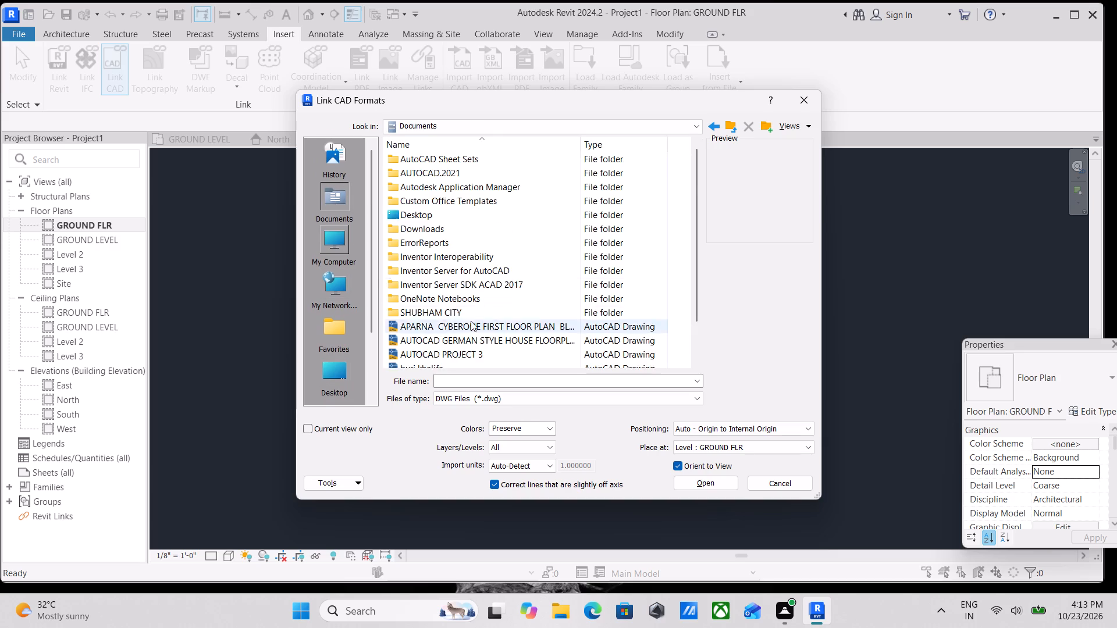
scroll(471, 321, down, 4)
scroll(440, 292, up, 2)
double_click(323, 286)
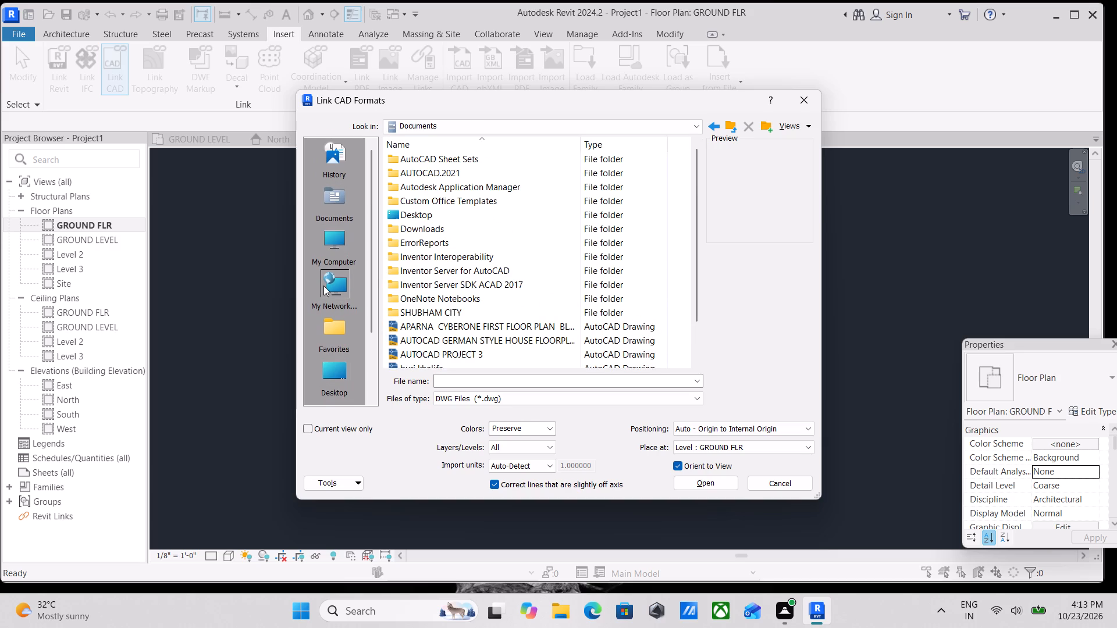
double_click(330, 286)
scroll(336, 336, down, 1)
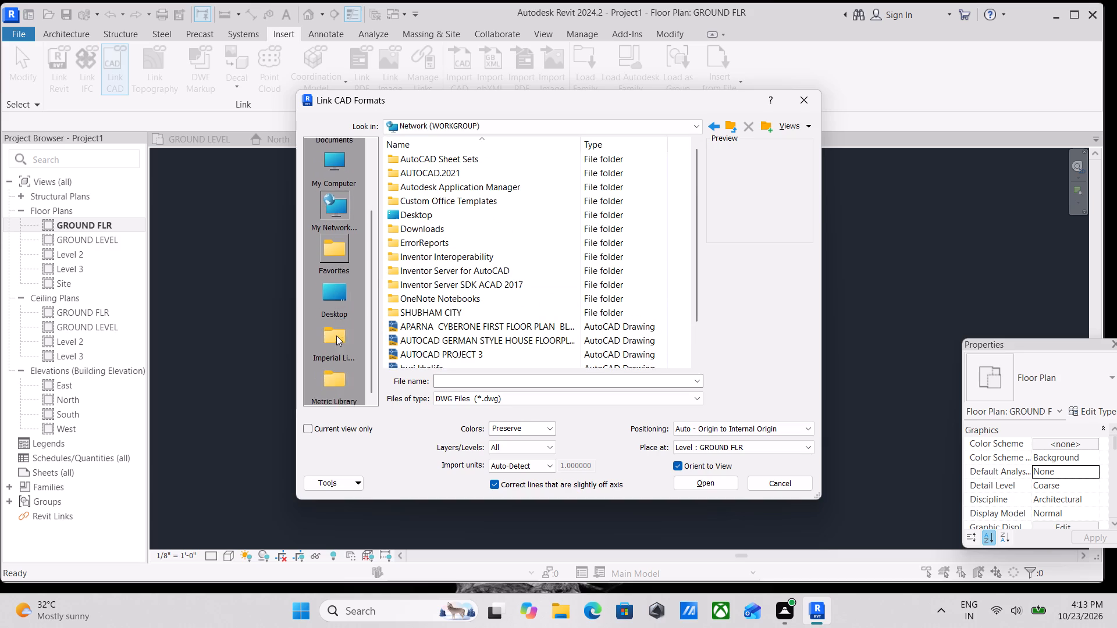
triple_click(344, 294)
scroll(344, 294, down, 3)
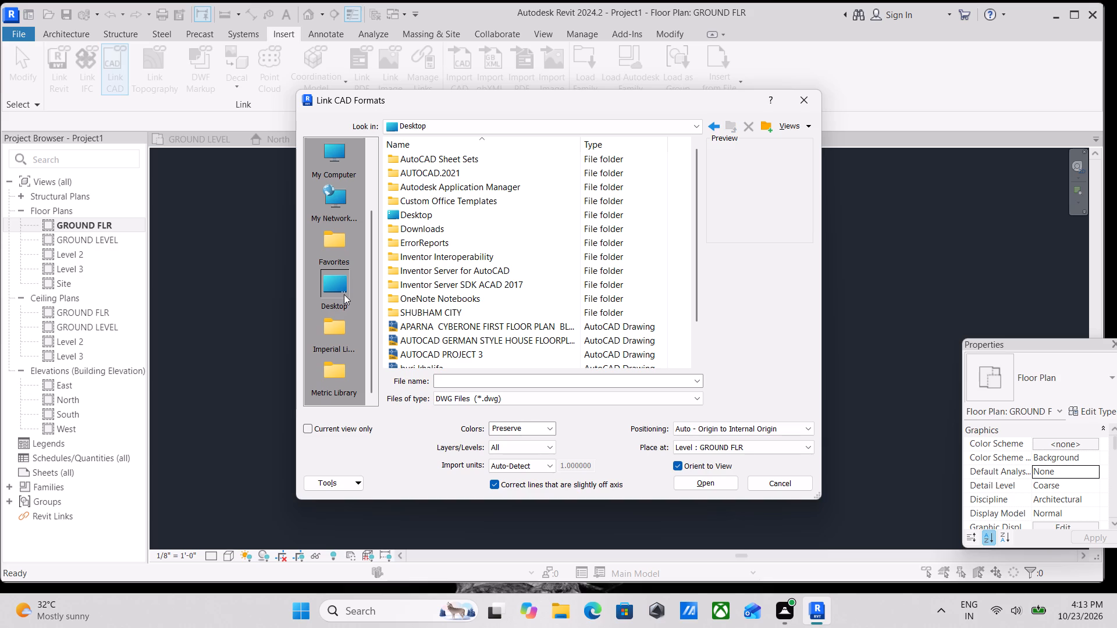
click(346, 320)
click(346, 320)
double_click(345, 287)
scroll(431, 233, up, 1)
Look through the Desktop and Downloads folders in File Explorer for the floor plan DWG, then close it and cancel Link CAD.
double_click(430, 215)
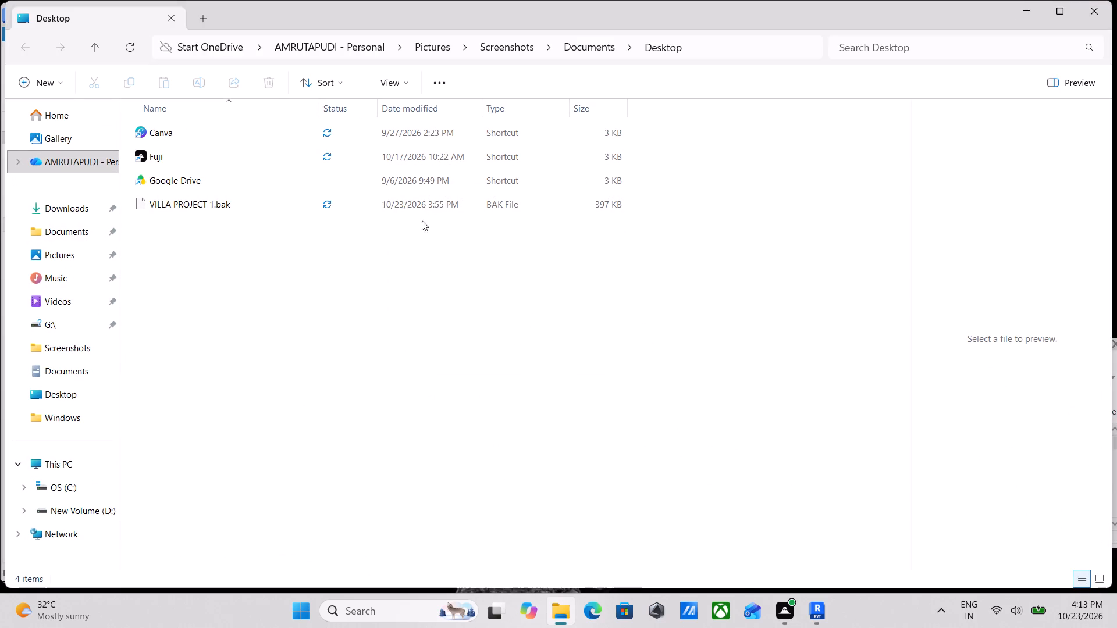
double_click(56, 211)
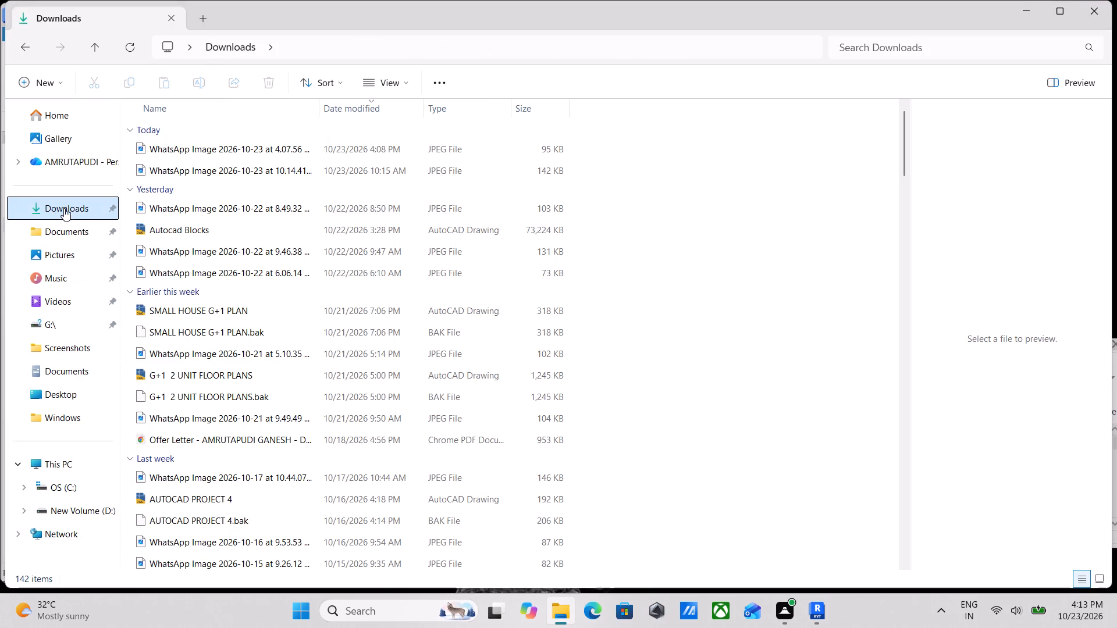
scroll(293, 267, down, 3)
scroll(290, 363, down, 3)
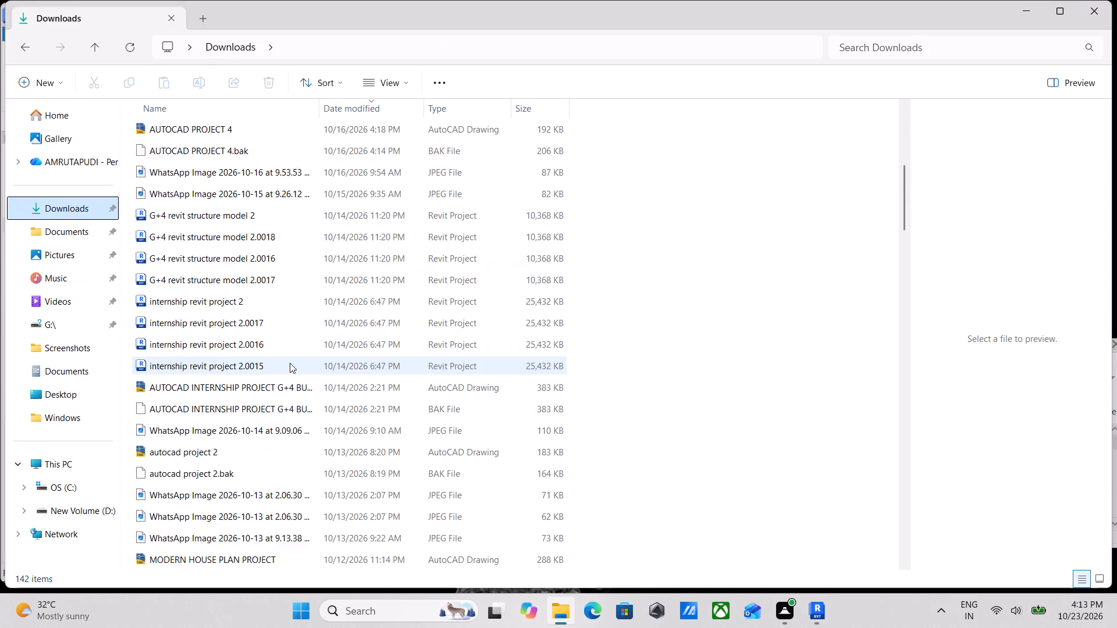
scroll(290, 363, down, 4)
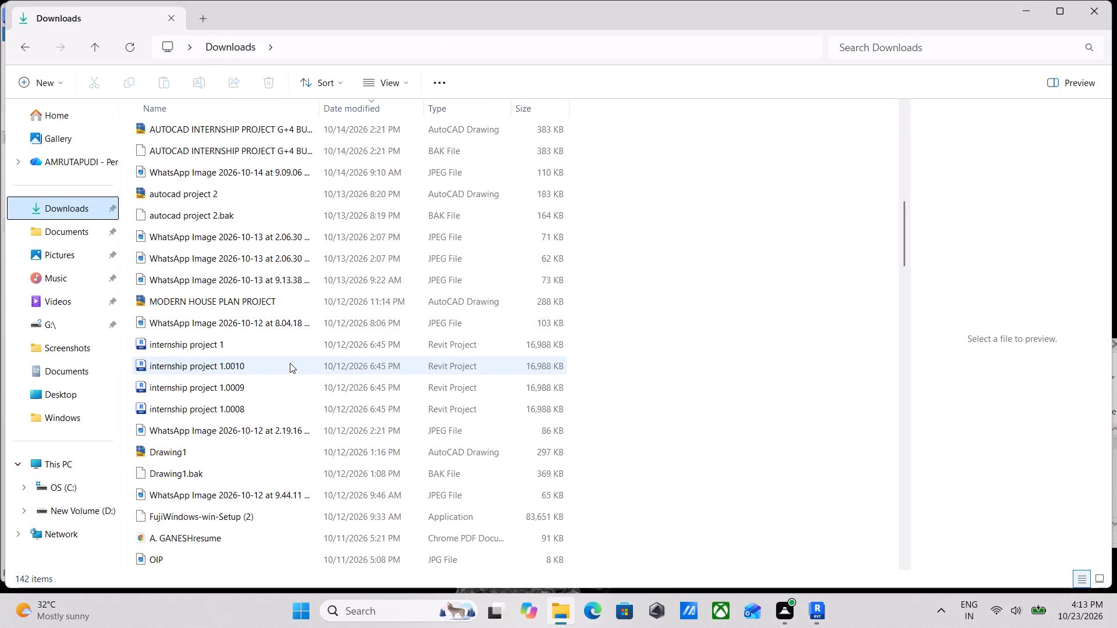
scroll(290, 363, down, 8)
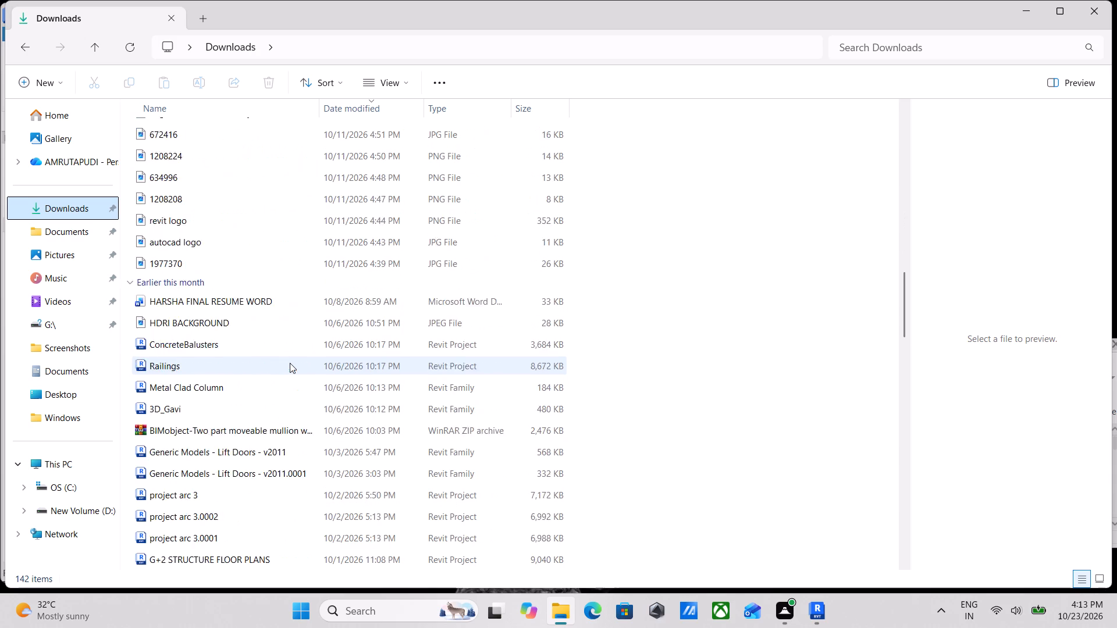
scroll(290, 363, down, 6)
scroll(197, 394, down, 4)
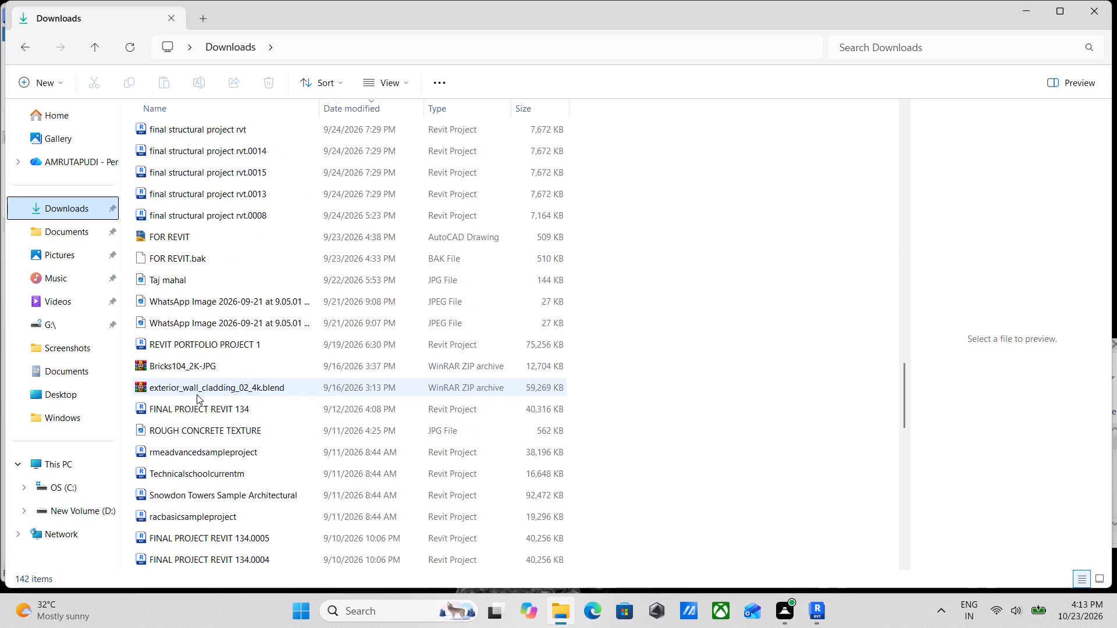
scroll(197, 394, down, 8)
scroll(261, 385, down, 4)
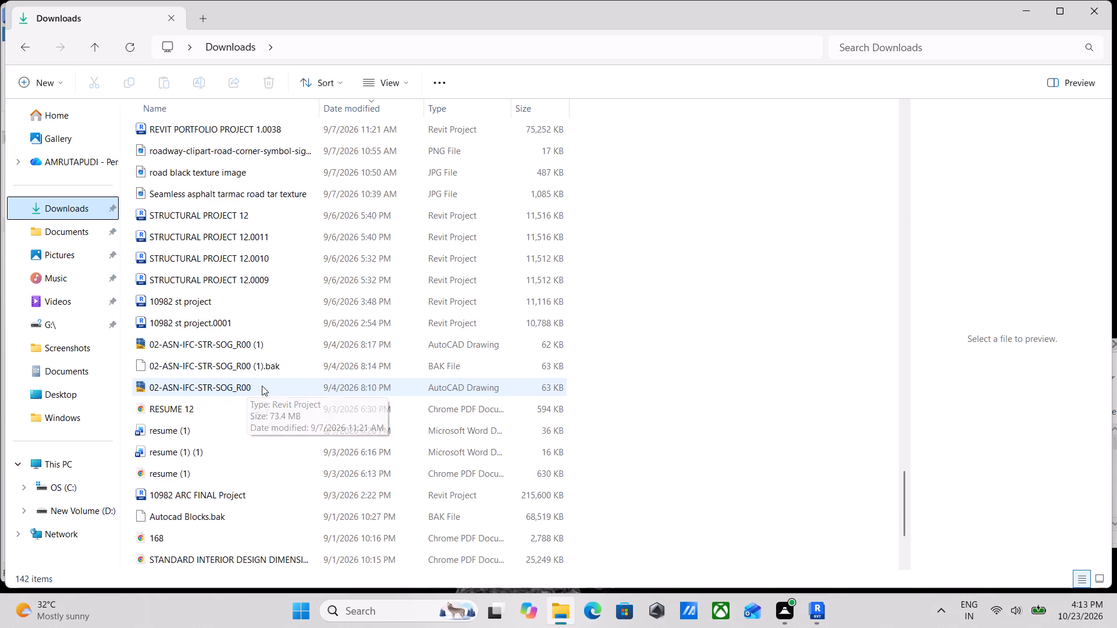
scroll(282, 378, down, 6)
scroll(207, 403, down, 4)
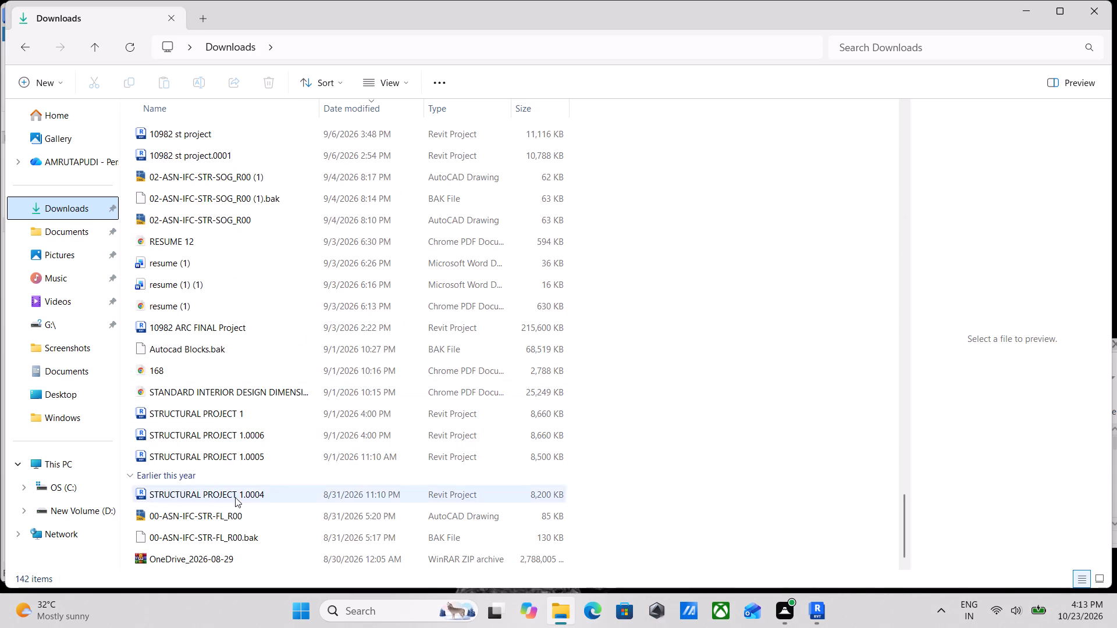
scroll(218, 516, up, 2)
scroll(241, 469, up, 3)
click(1091, 6)
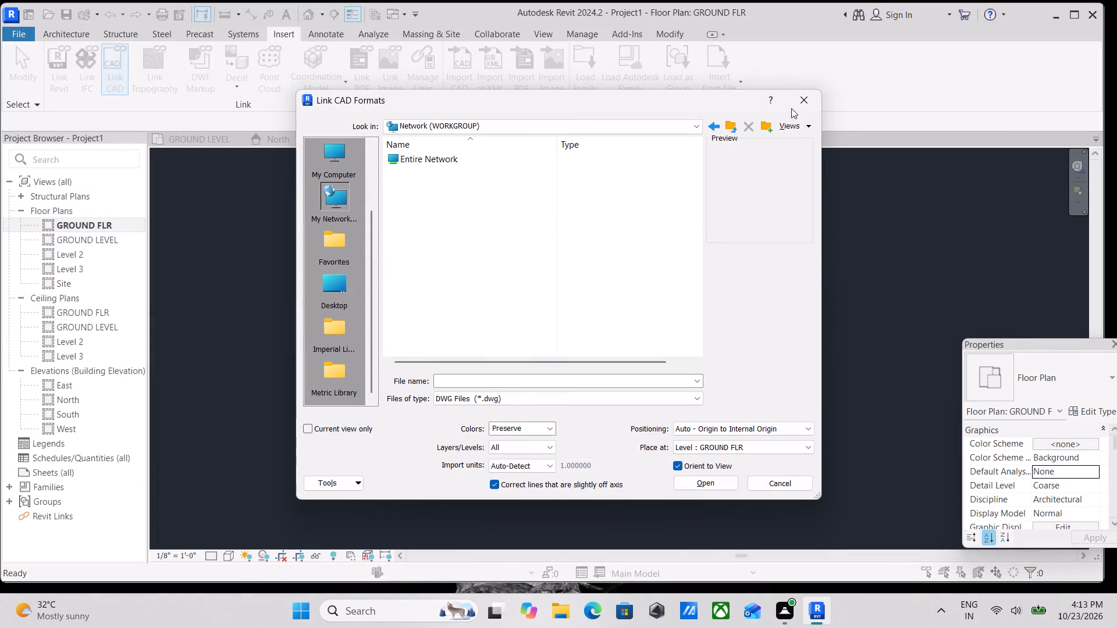
click(801, 99)
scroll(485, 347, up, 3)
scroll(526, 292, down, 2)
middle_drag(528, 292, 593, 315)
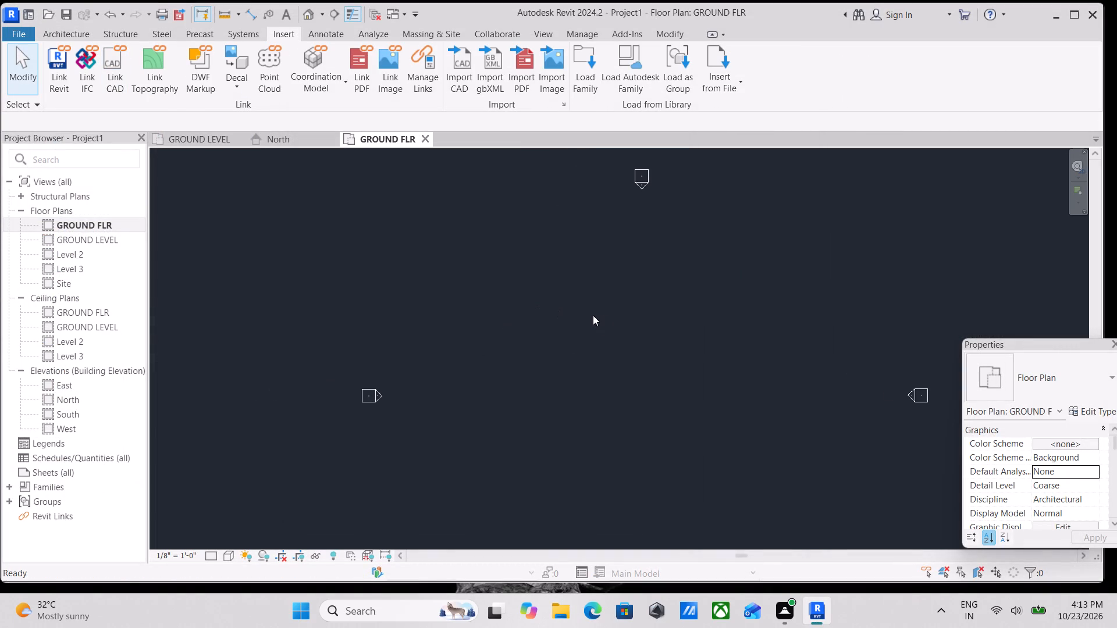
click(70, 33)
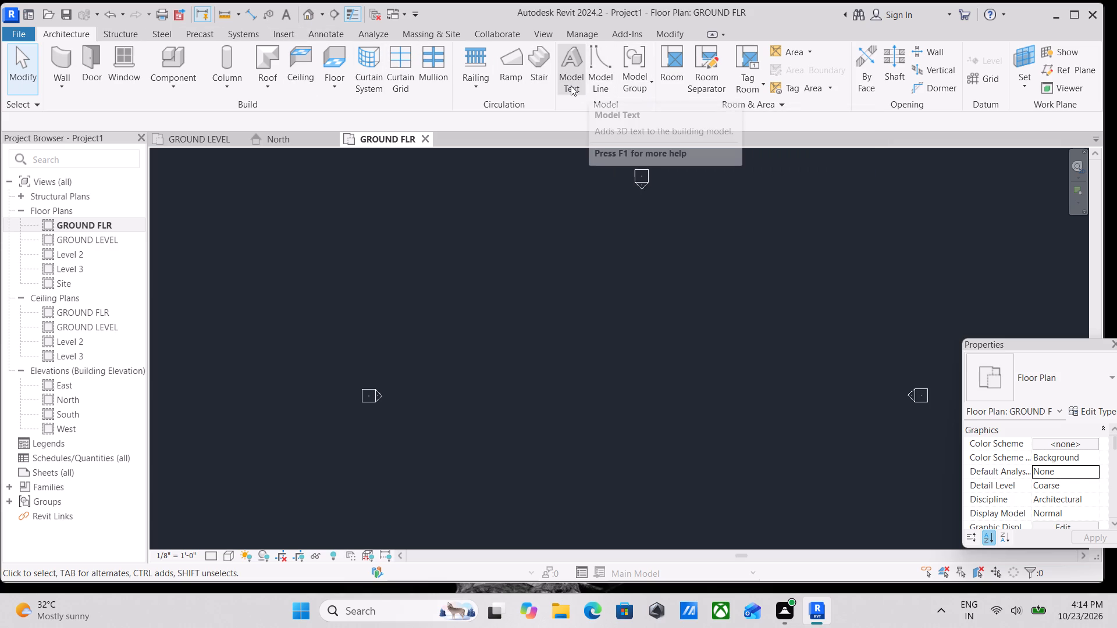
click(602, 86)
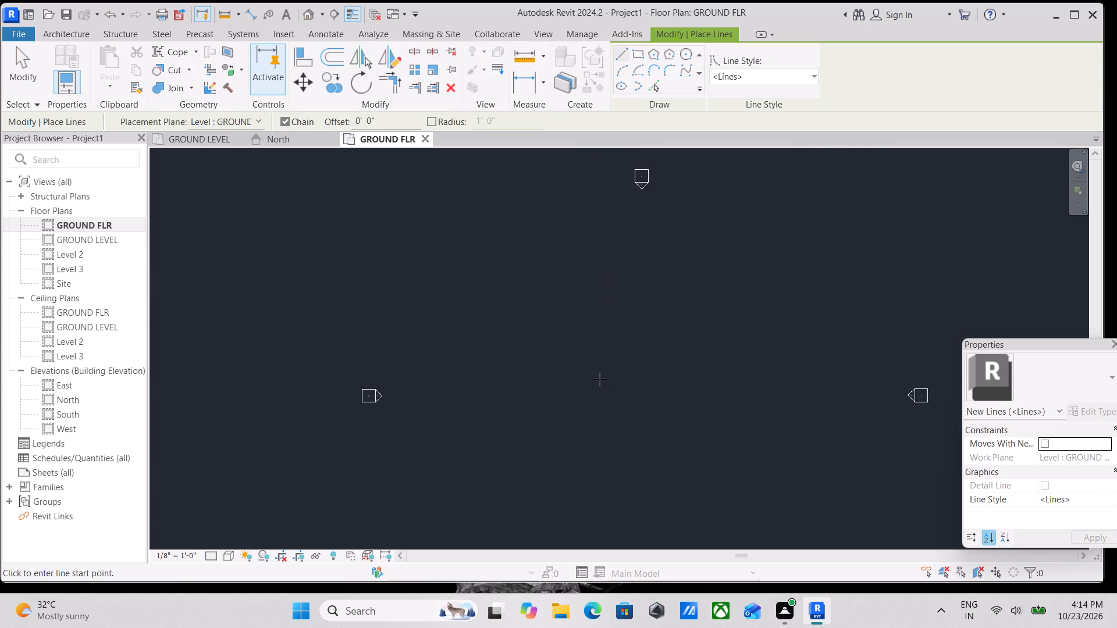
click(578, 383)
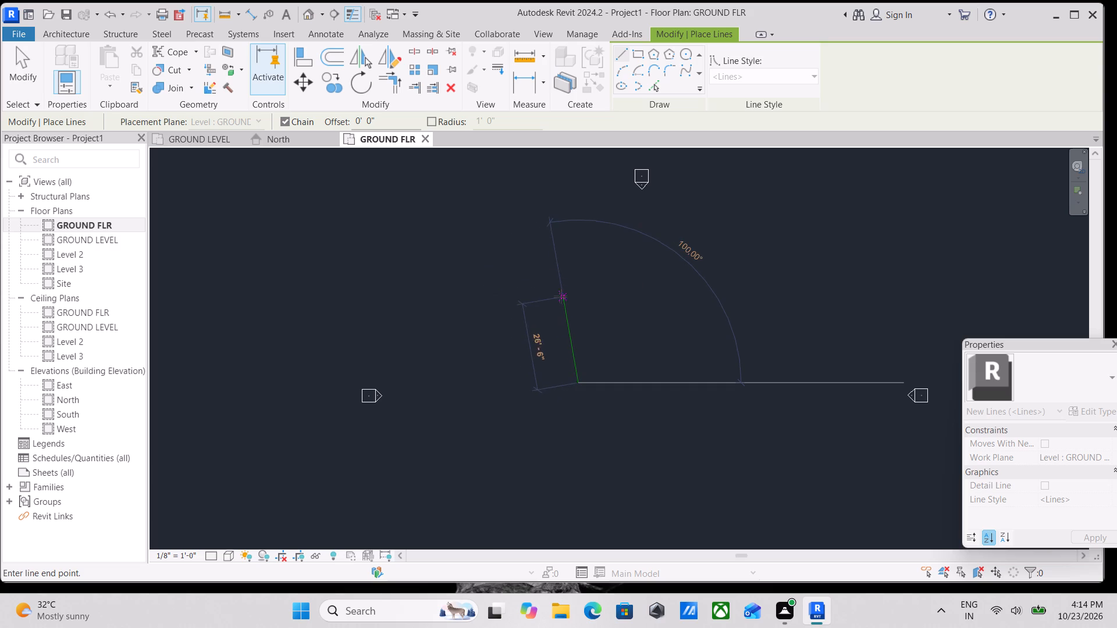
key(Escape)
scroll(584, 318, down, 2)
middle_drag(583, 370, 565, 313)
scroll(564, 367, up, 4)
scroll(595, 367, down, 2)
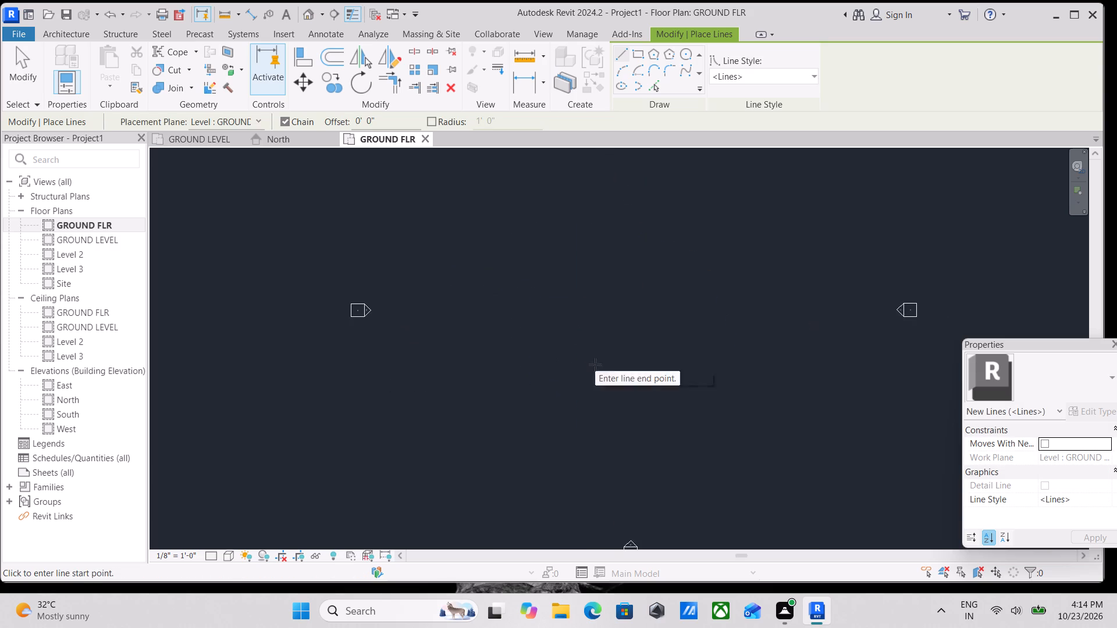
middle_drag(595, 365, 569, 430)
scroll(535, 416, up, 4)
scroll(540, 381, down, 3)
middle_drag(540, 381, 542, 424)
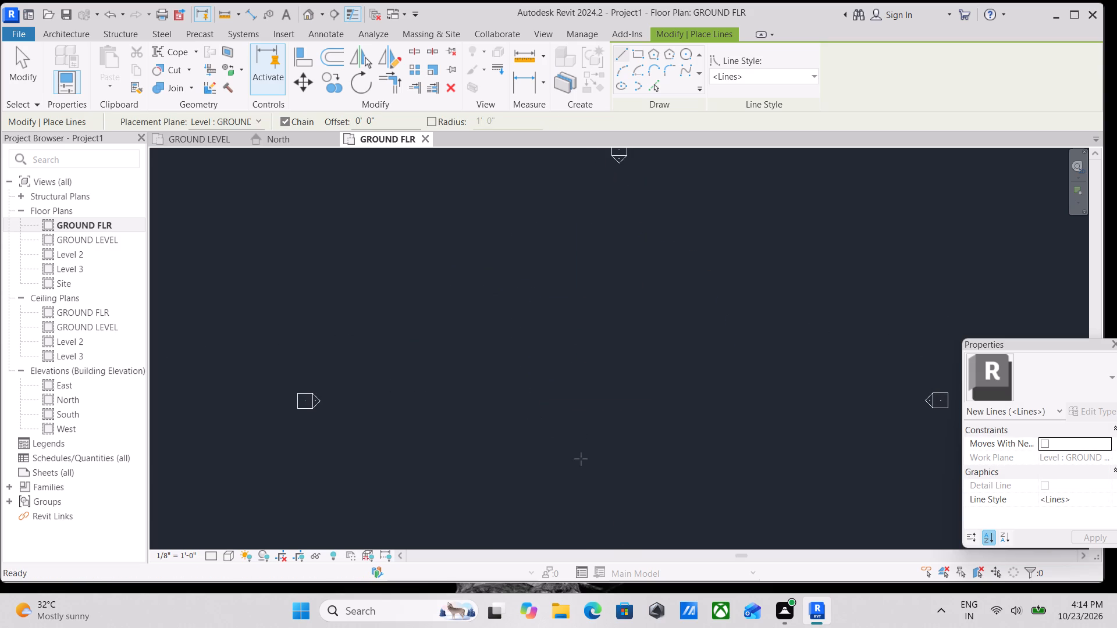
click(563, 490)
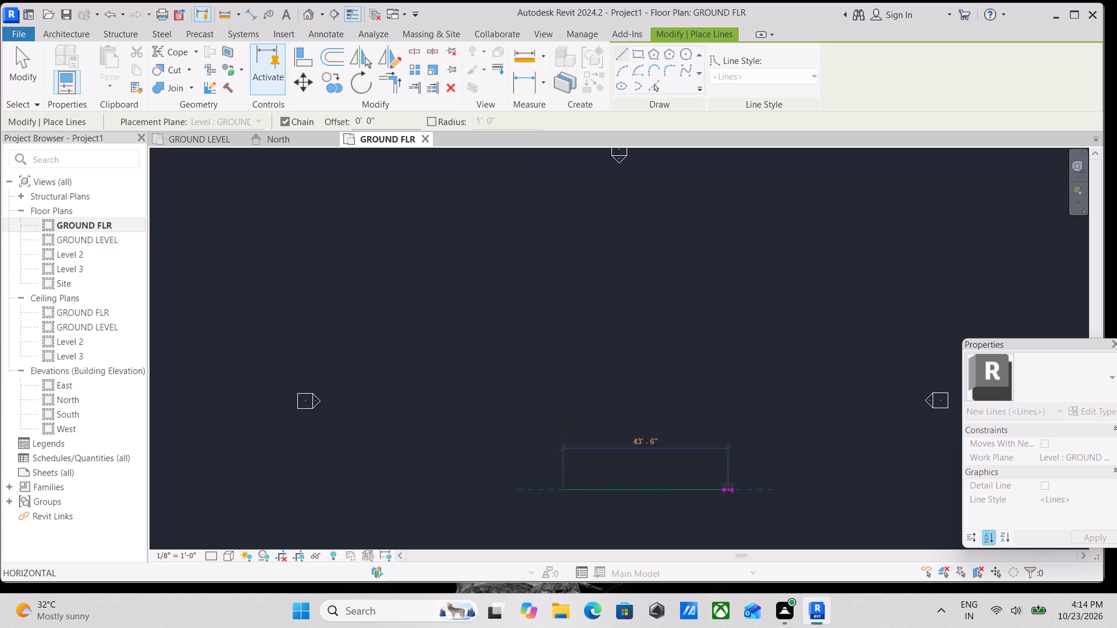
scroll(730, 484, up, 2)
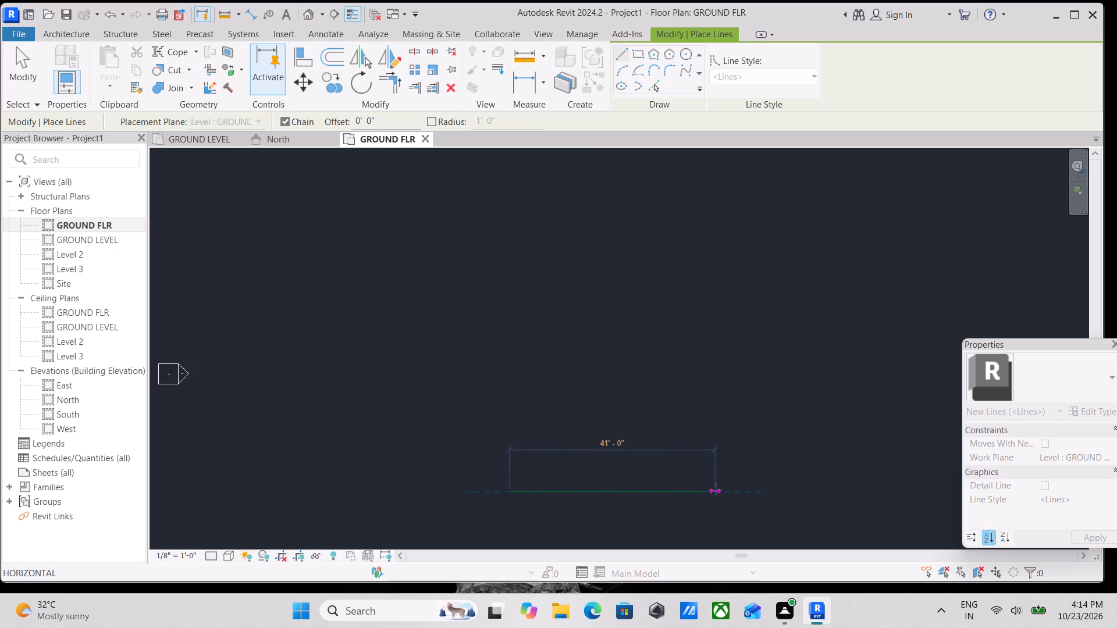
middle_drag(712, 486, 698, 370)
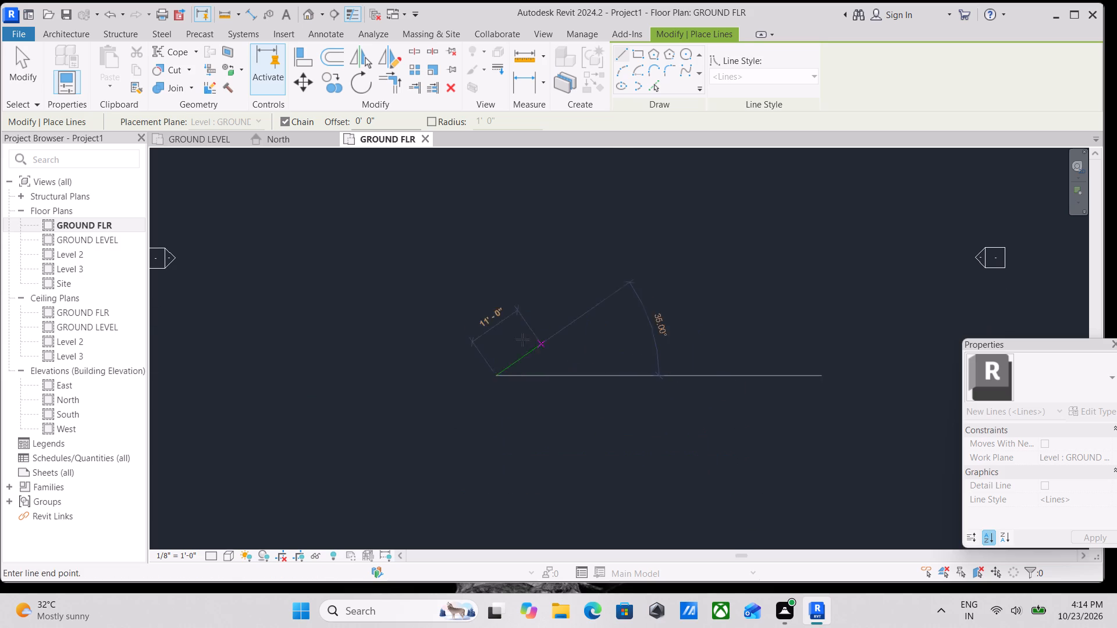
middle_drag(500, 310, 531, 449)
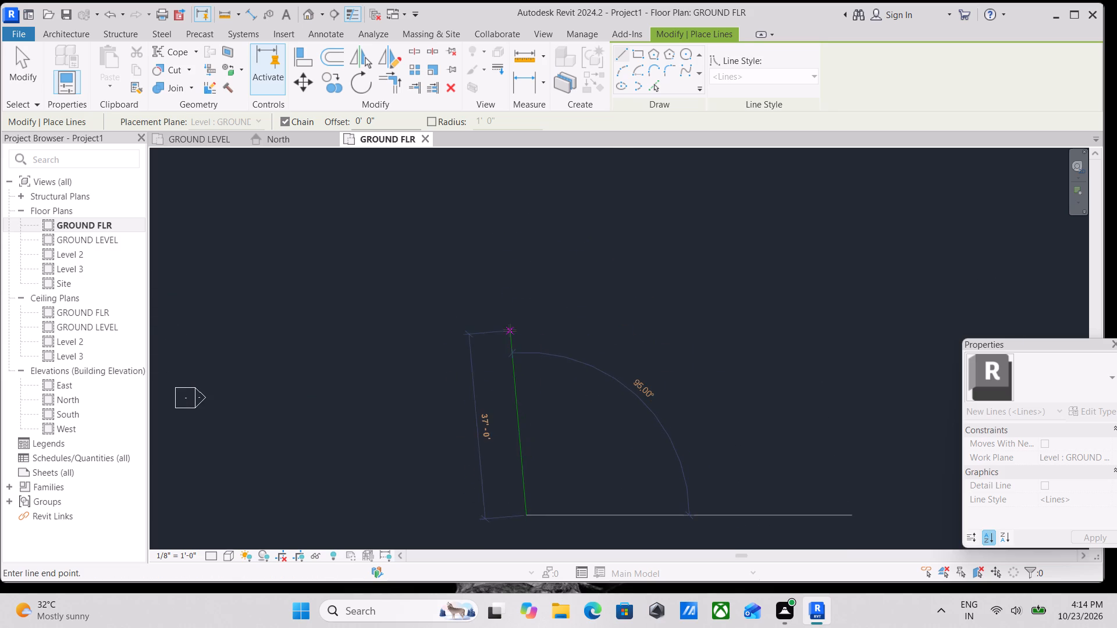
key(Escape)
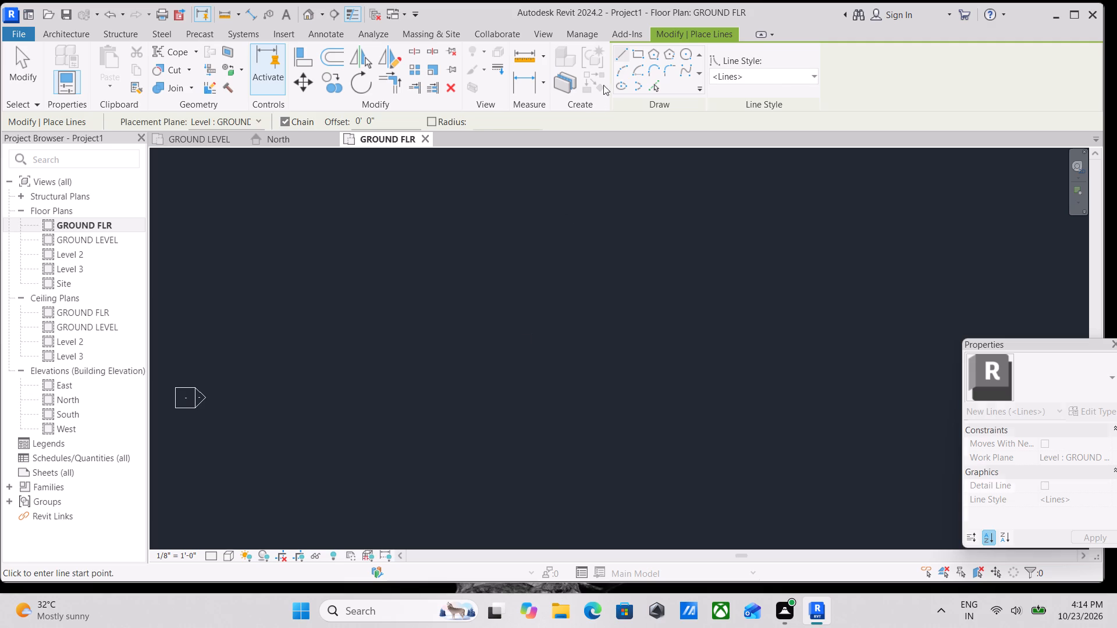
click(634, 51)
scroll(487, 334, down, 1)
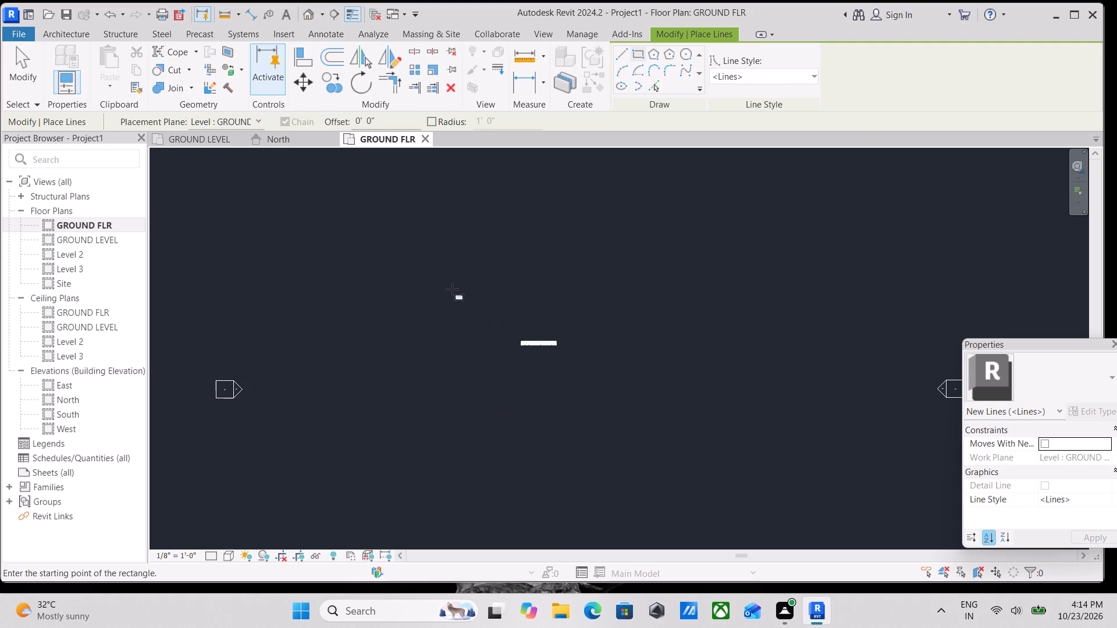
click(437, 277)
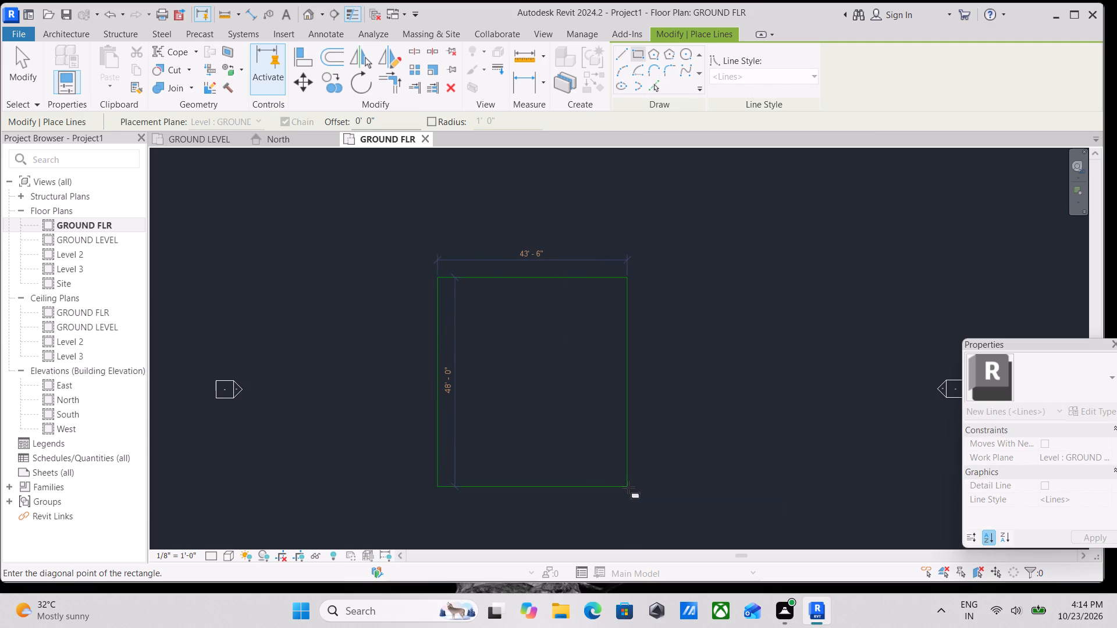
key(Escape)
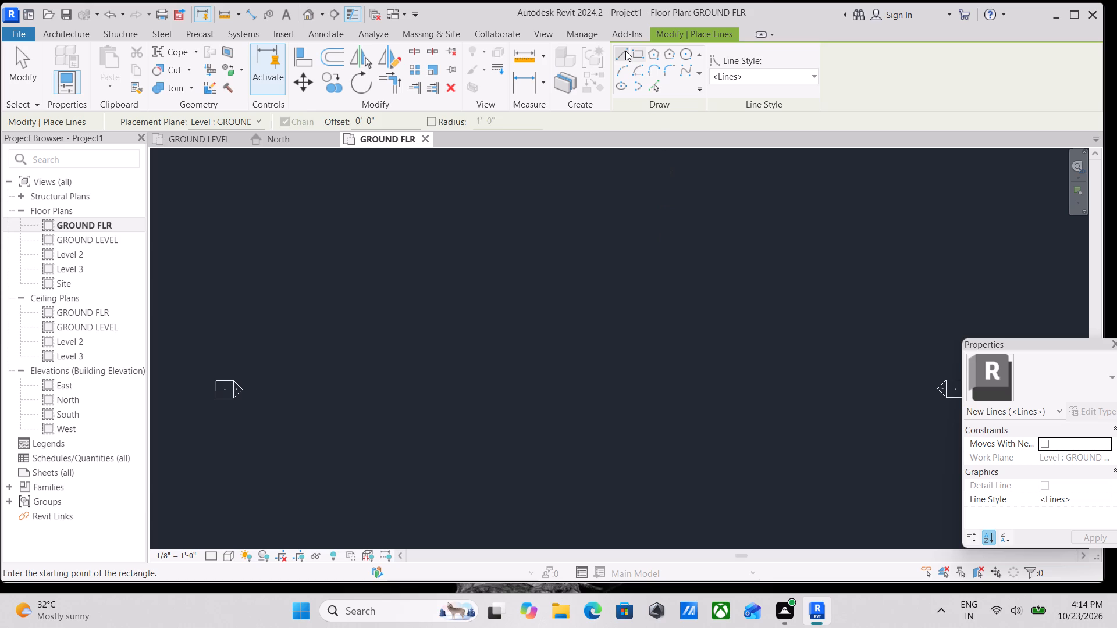
Draw a vertical model line about 66'-6" long between the elevation markers, east of centre on the GROUND FLR plan.
click(625, 51)
click(681, 449)
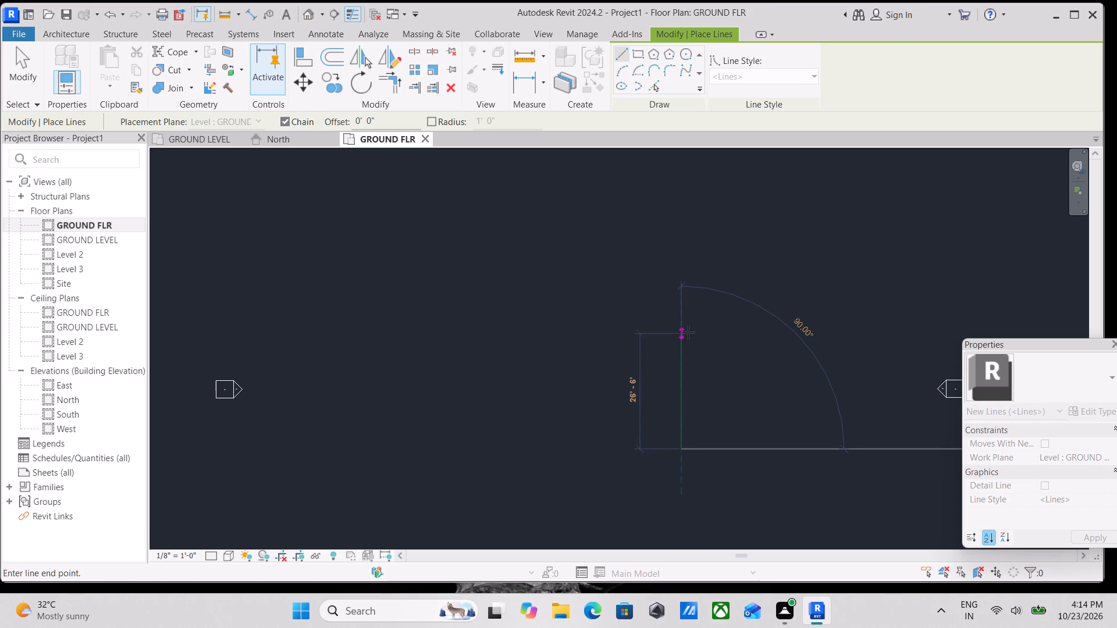
middle_drag(677, 336, 709, 443)
middle_drag(721, 373, 713, 341)
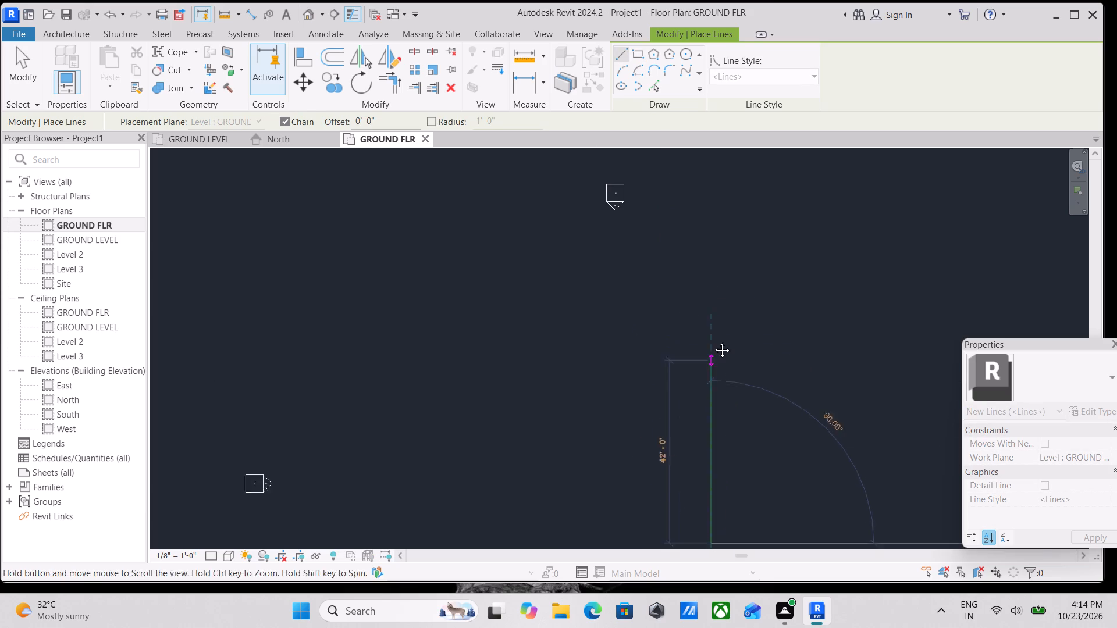
middle_drag(713, 341, 708, 312)
scroll(698, 389, up, 2)
middle_drag(700, 386, 720, 327)
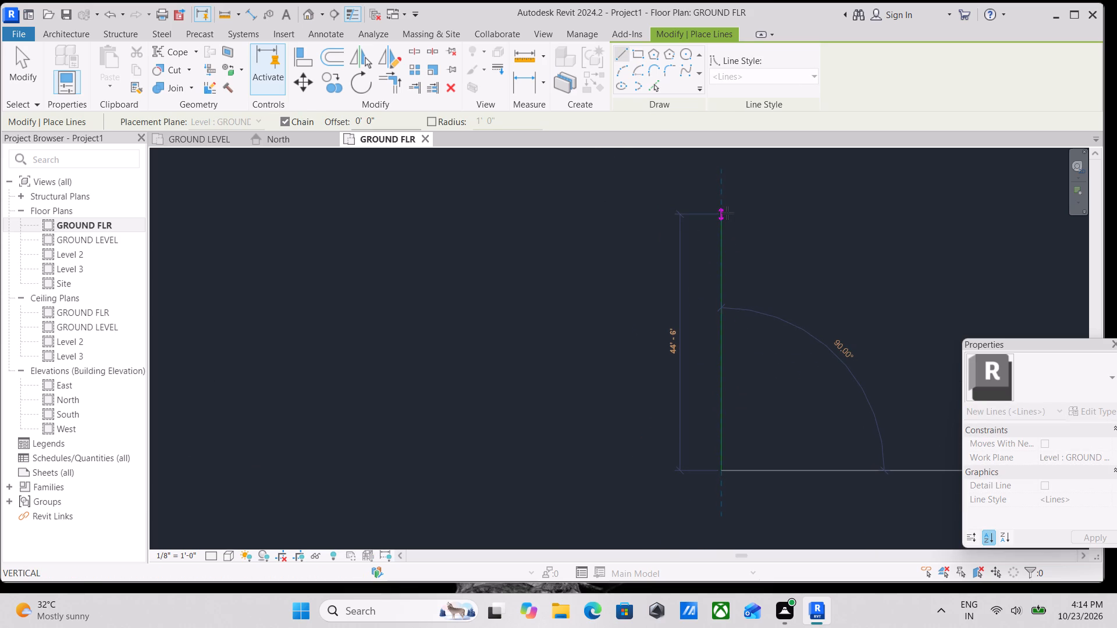
middle_drag(727, 261, 725, 367)
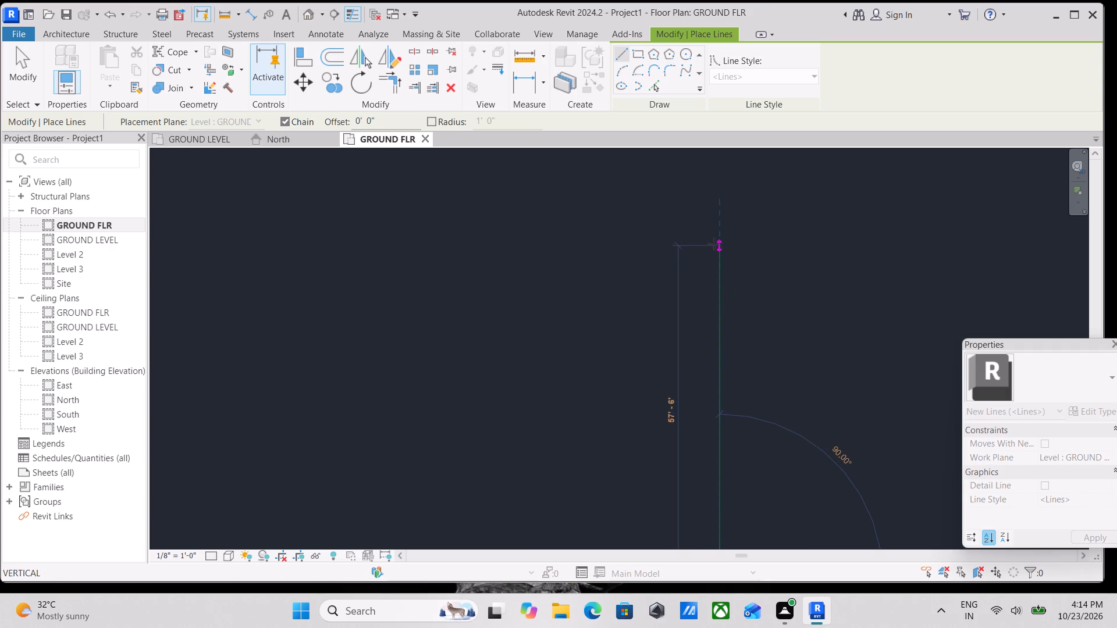
scroll(714, 244, down, 1)
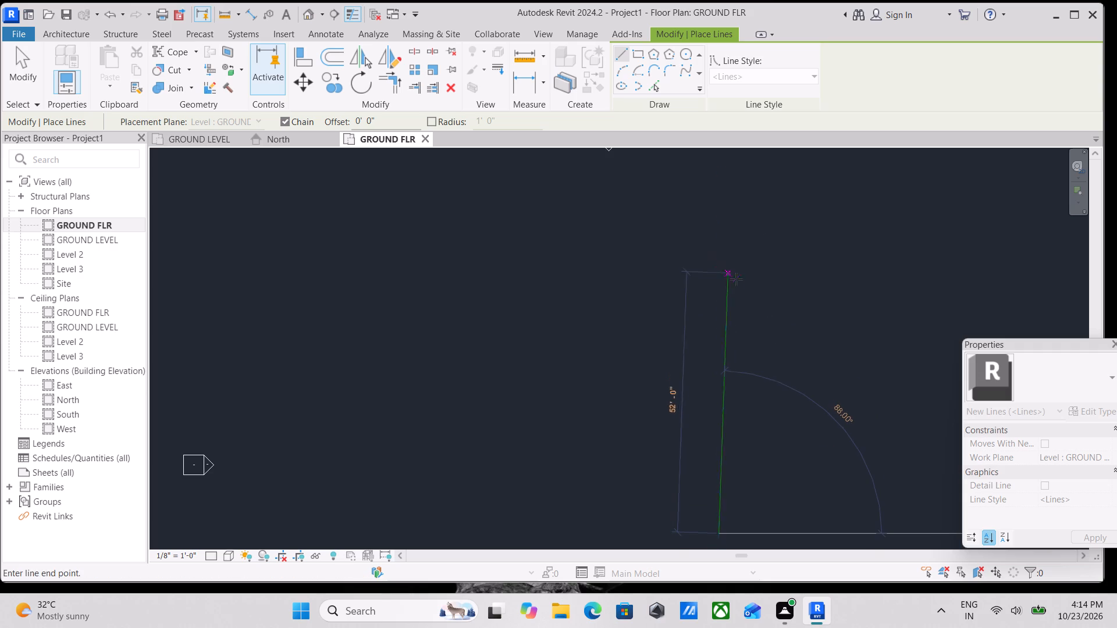
click(721, 201)
key(Escape)
key(Escape)
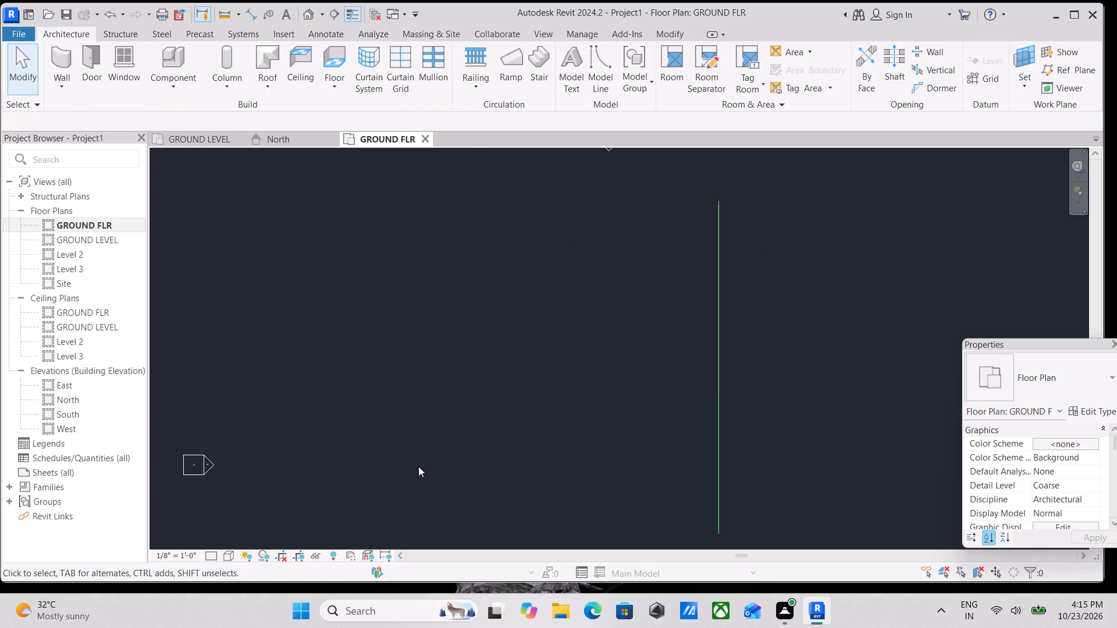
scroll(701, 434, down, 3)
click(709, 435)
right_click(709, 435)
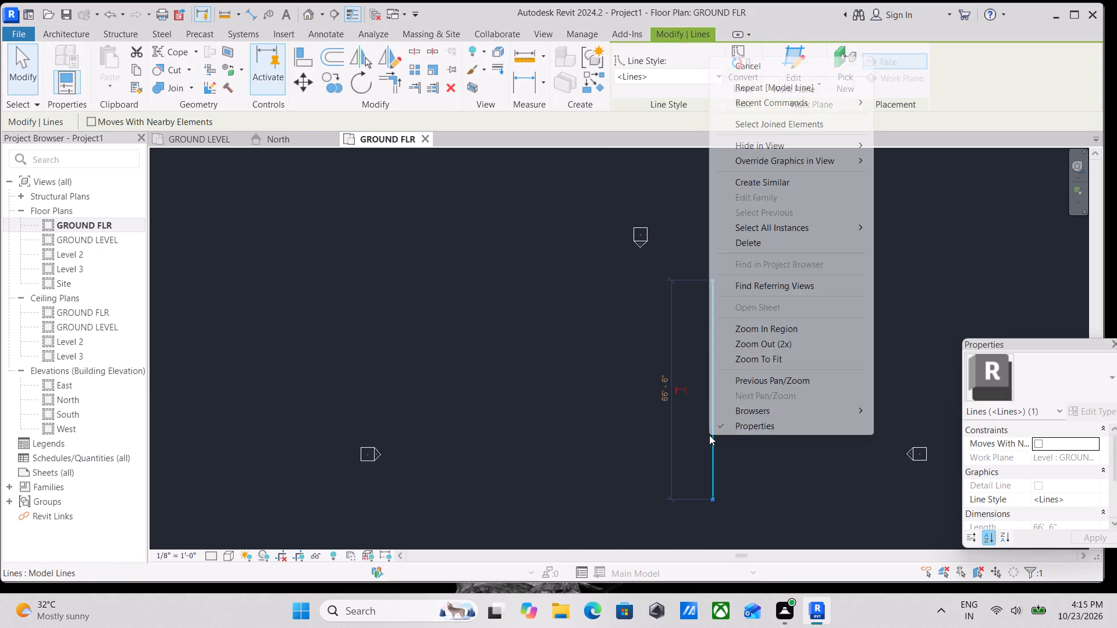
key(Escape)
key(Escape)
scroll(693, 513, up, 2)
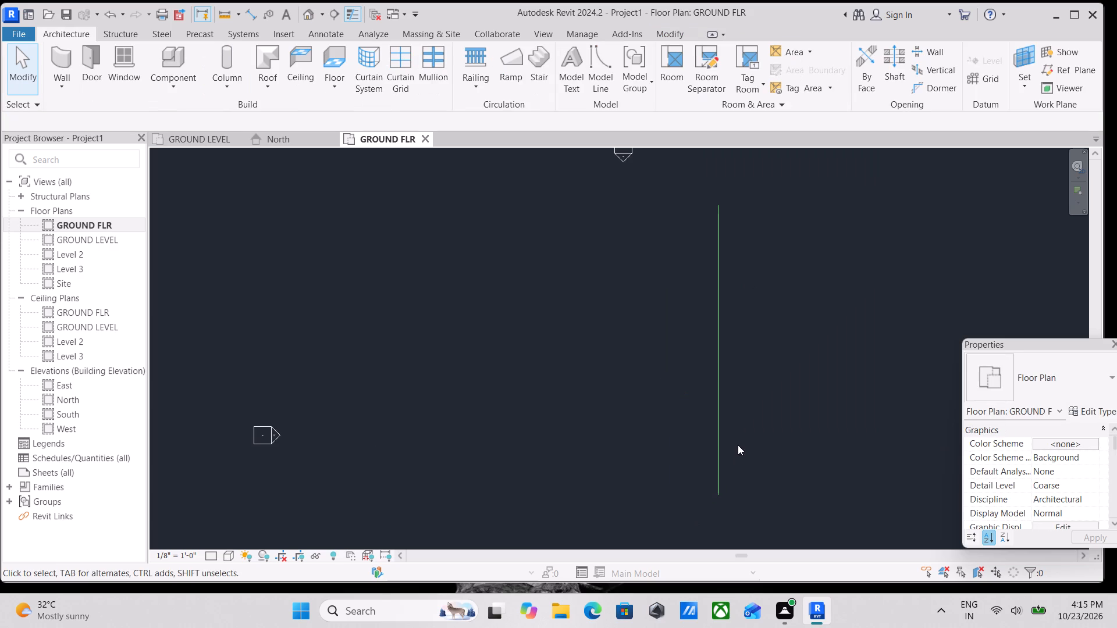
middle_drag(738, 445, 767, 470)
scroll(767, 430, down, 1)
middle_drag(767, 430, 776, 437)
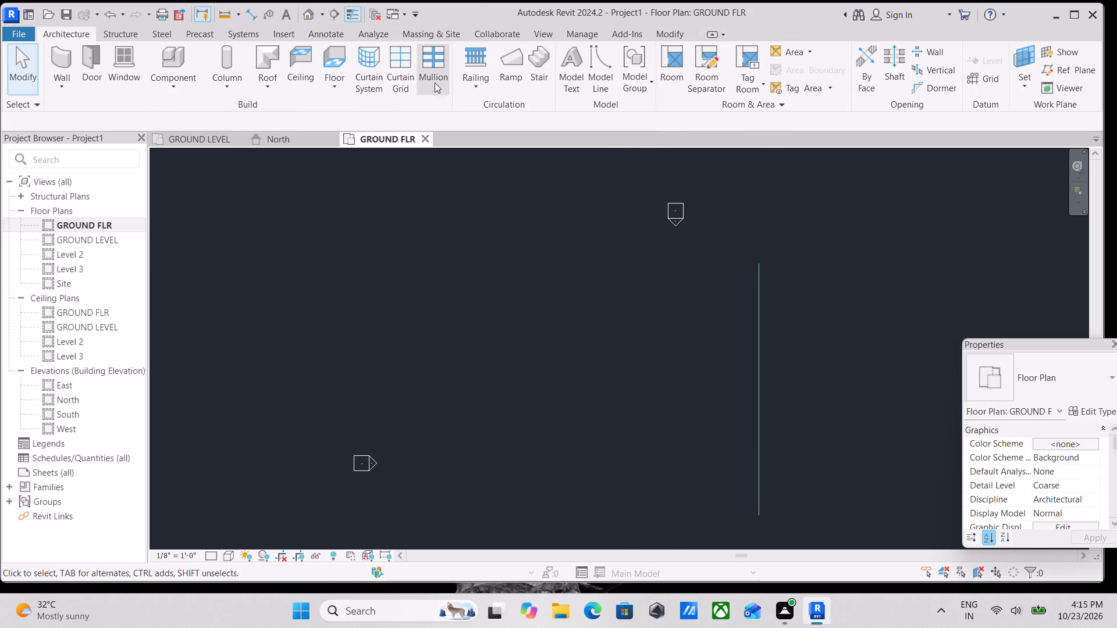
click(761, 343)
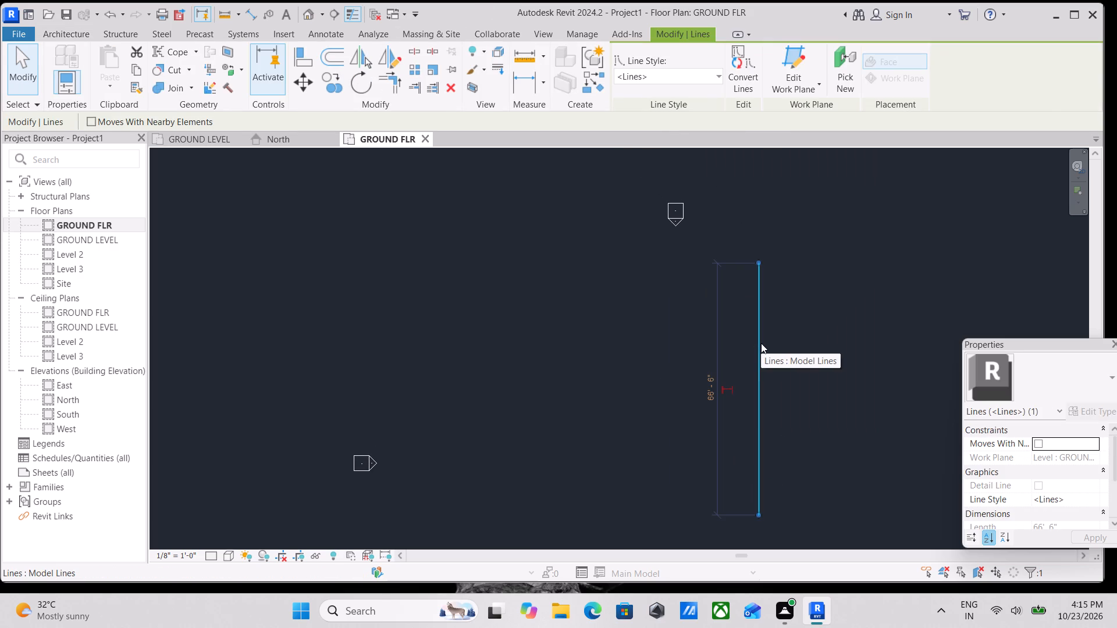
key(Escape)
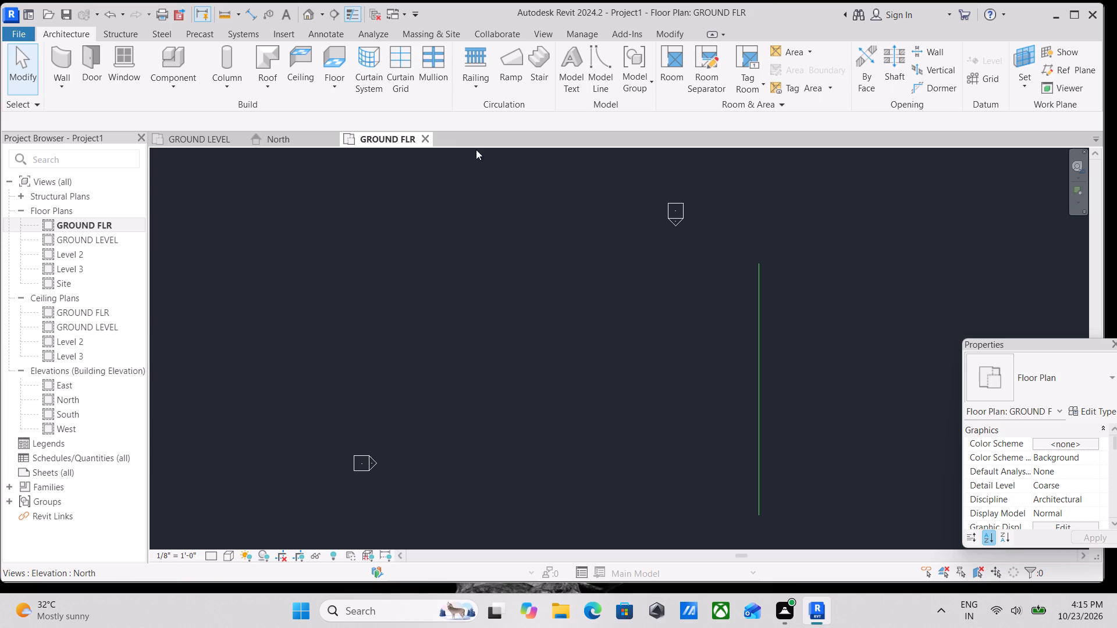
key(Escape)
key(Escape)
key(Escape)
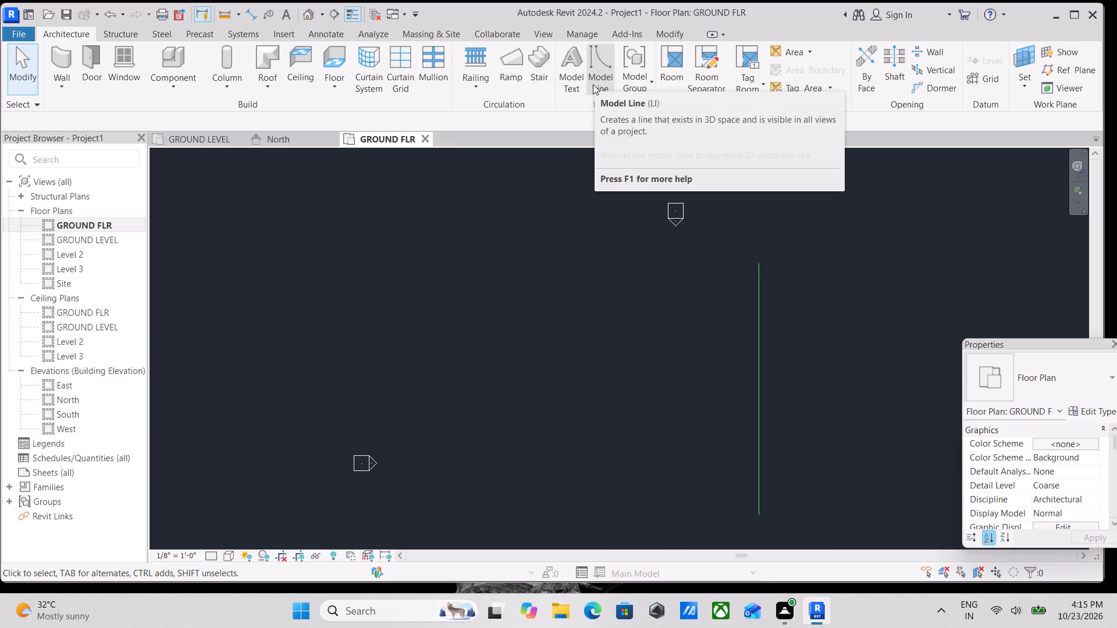
Create a parallel model line offset 9" to the east of the vertical line, using Pick Lines.
text(LI)
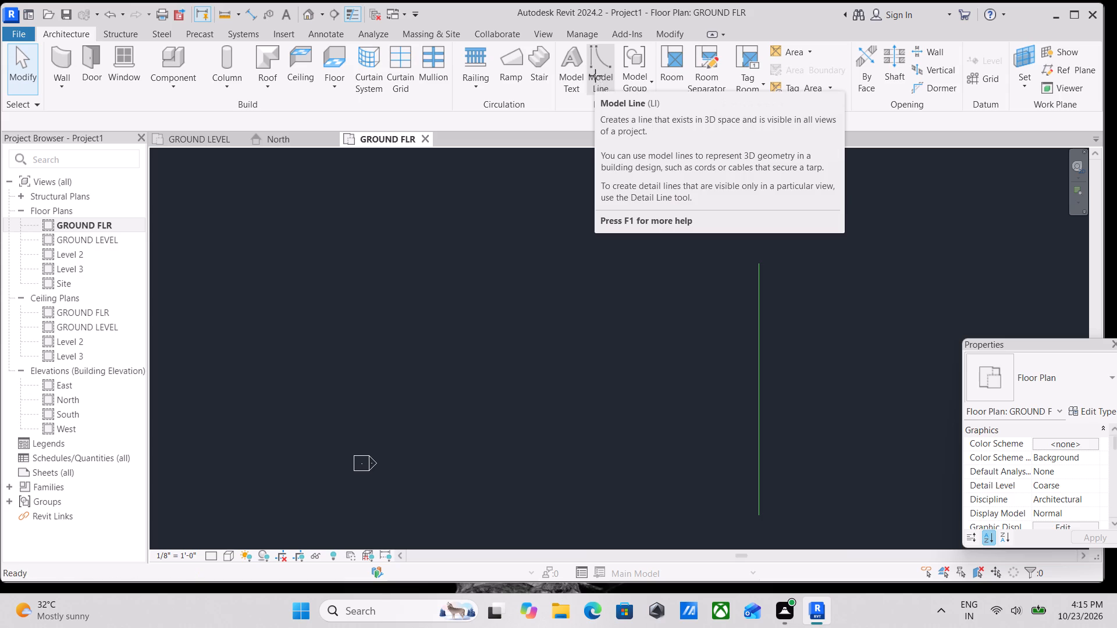
click(653, 87)
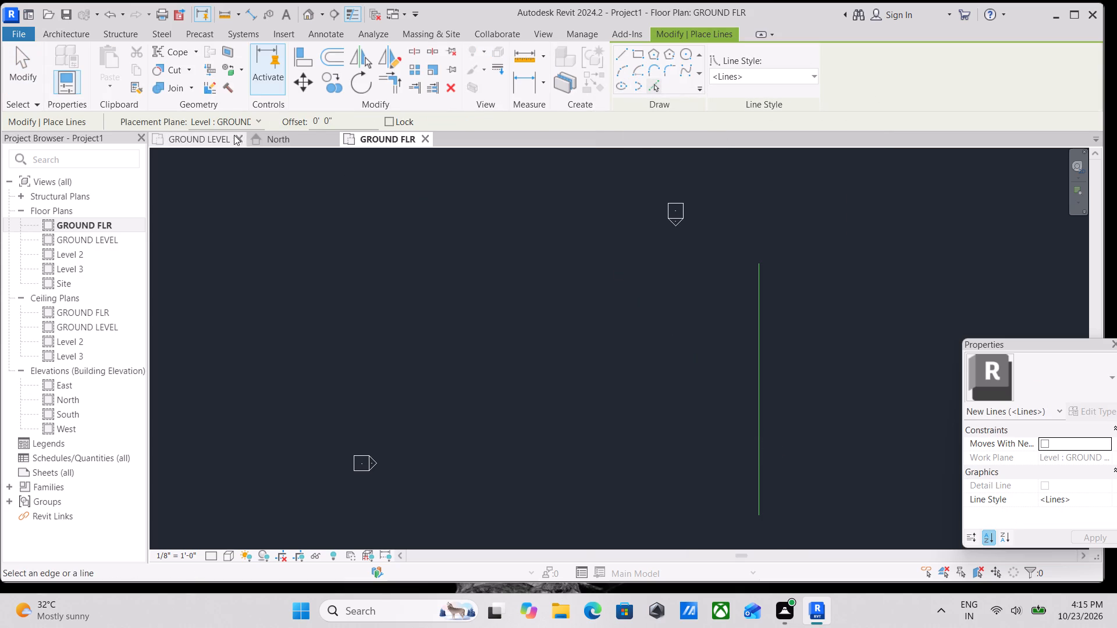
drag(337, 122, 290, 126)
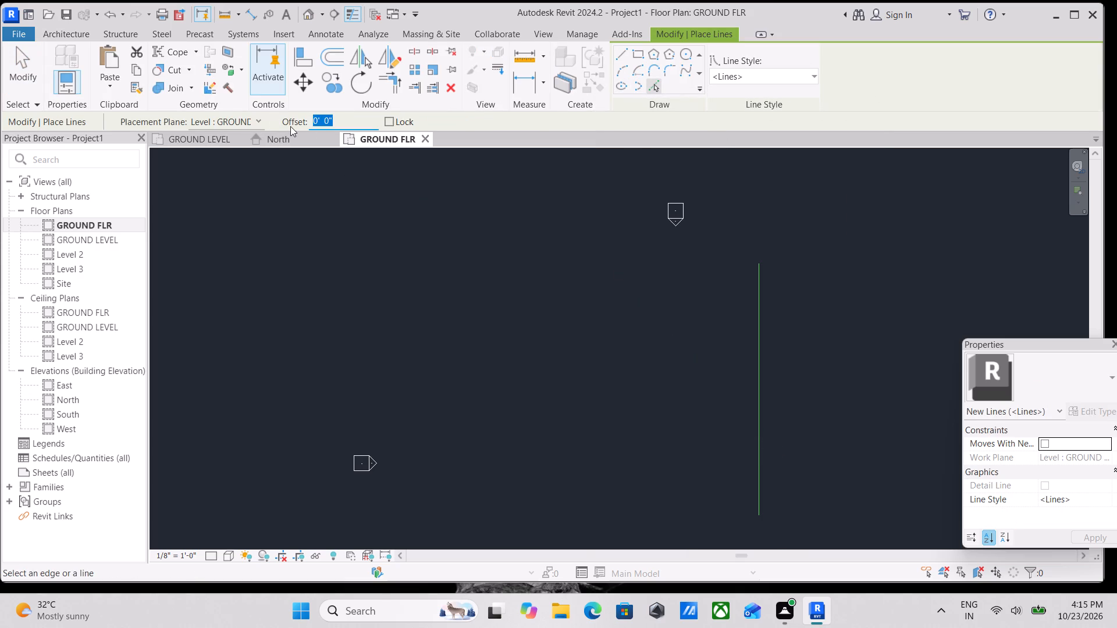
key(9)
key(shift+quotedbl)
key(Return)
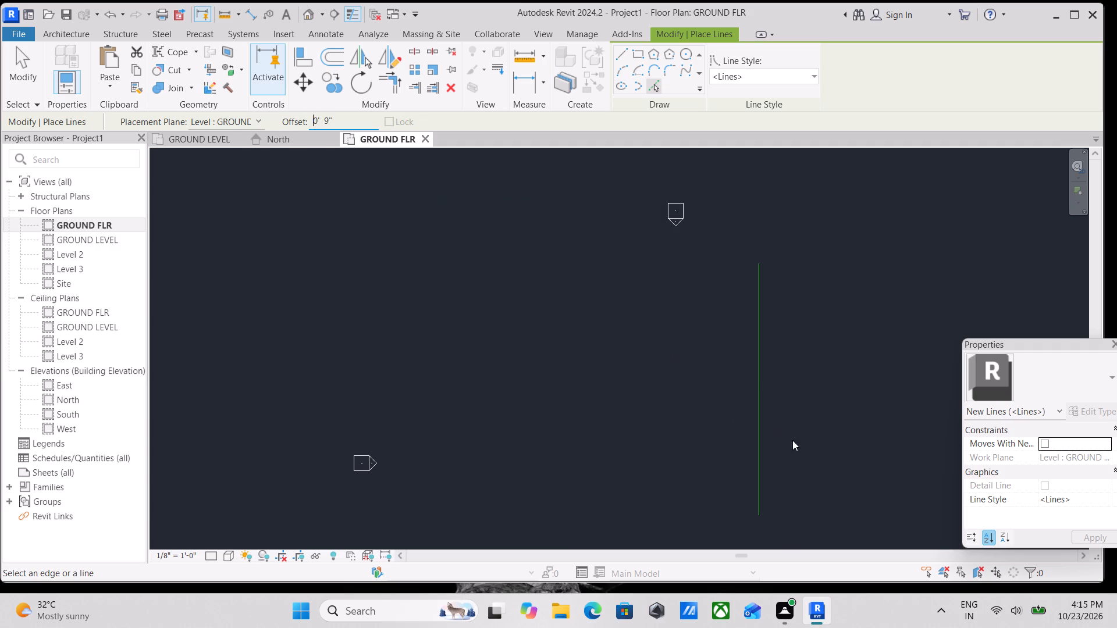
scroll(761, 447, up, 6)
middle_drag(752, 462, 748, 258)
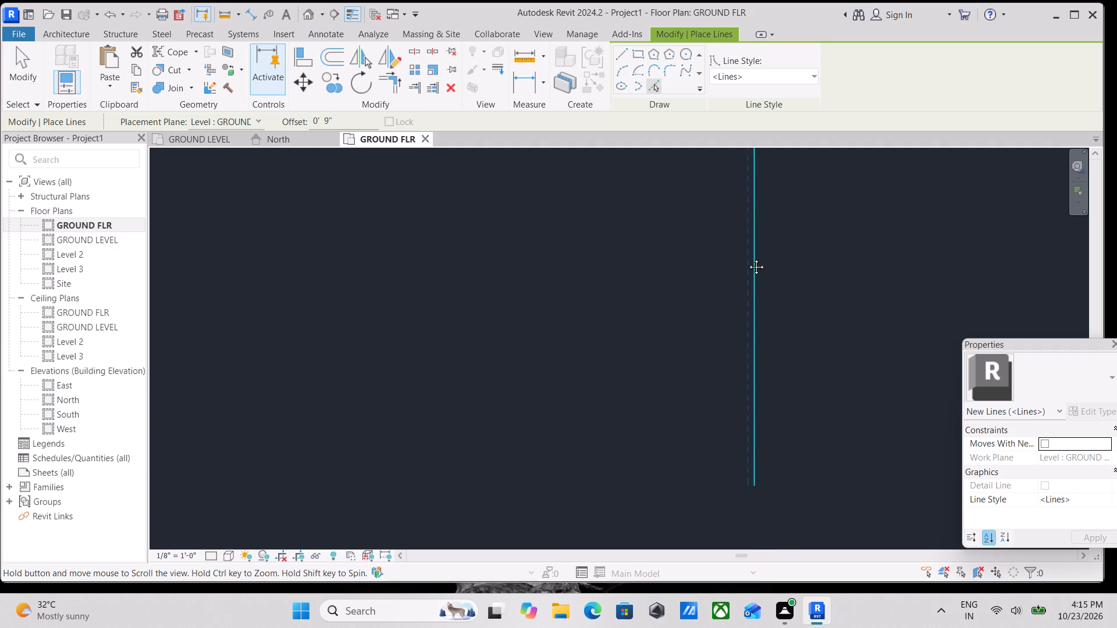
middle_drag(748, 258, 756, 230)
scroll(766, 340, up, 6)
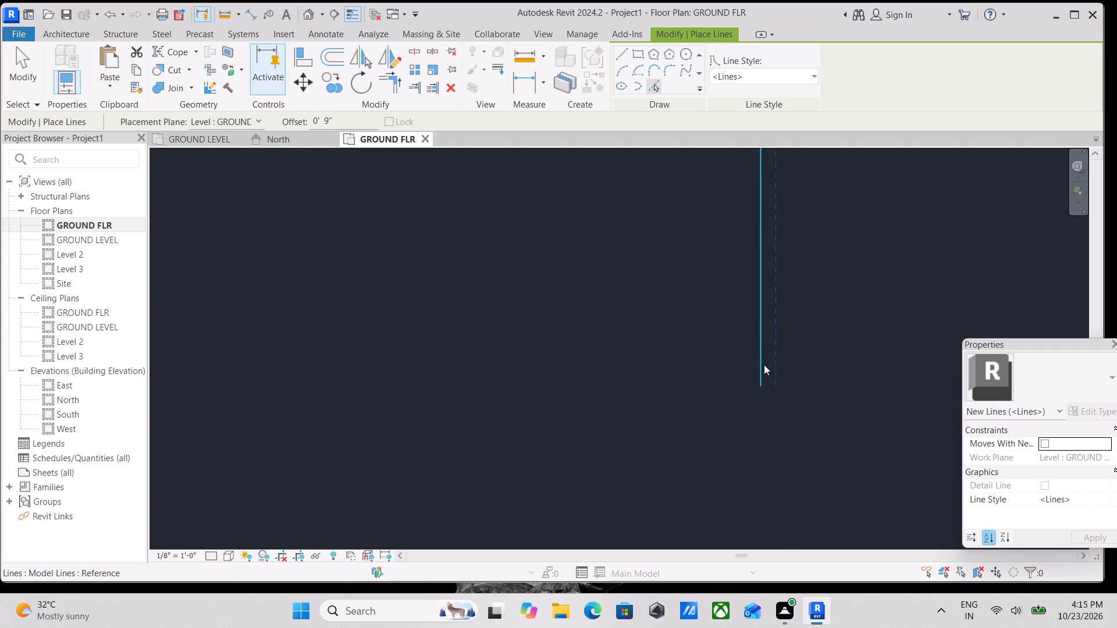
click(764, 366)
scroll(766, 324, down, 1)
middle_drag(762, 341, 745, 457)
key(Escape)
scroll(770, 363, down, 3)
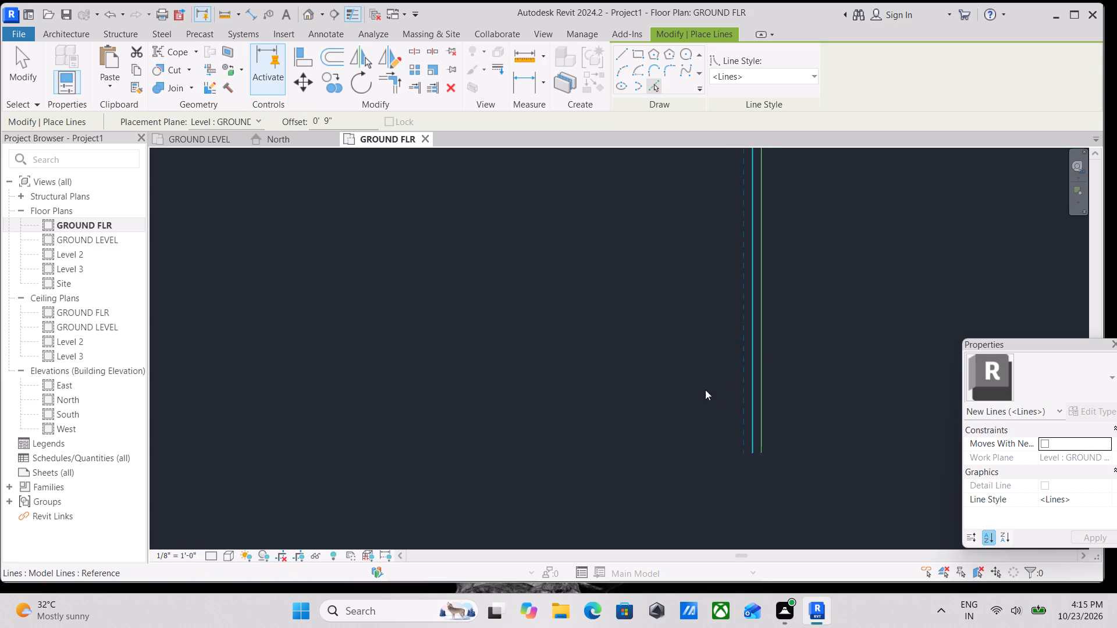
middle_drag(686, 394, 647, 430)
key(Escape)
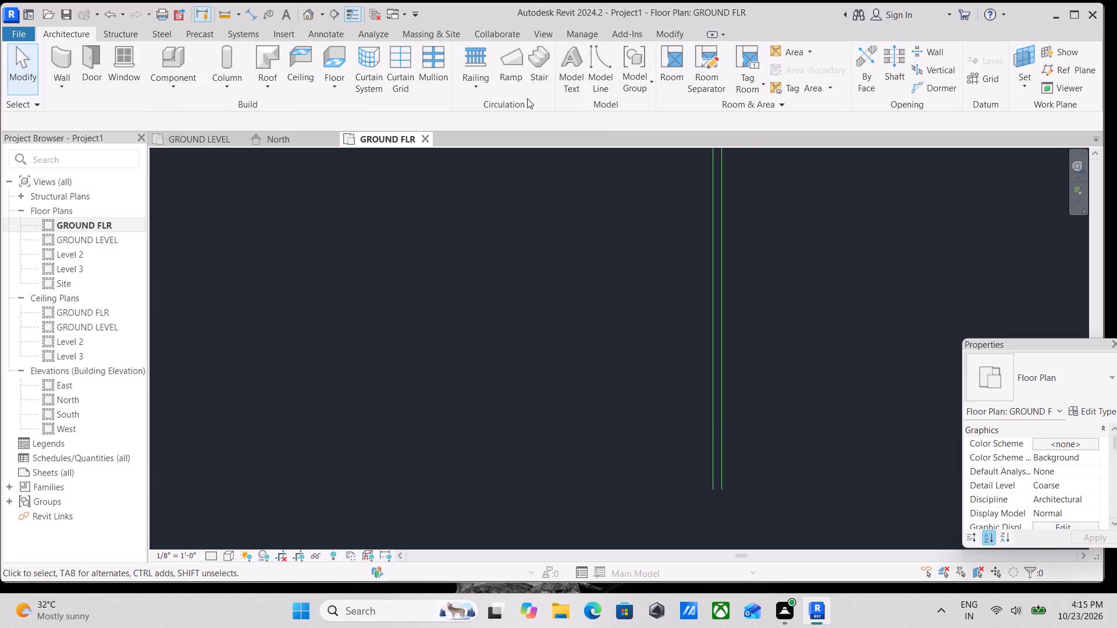
Draw a 12' horizontal model line running west from the lower end of the inner (west) vertical line.
scroll(616, 259, down, 1)
middle_drag(617, 261, 644, 297)
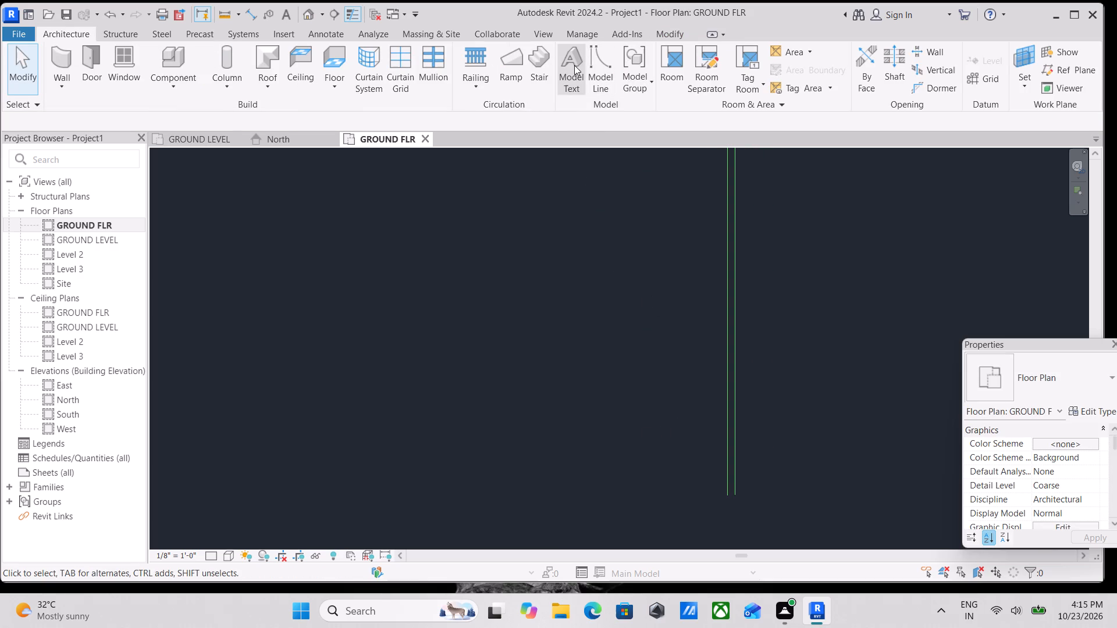
scroll(554, 269, down, 2)
middle_drag(555, 269, 594, 305)
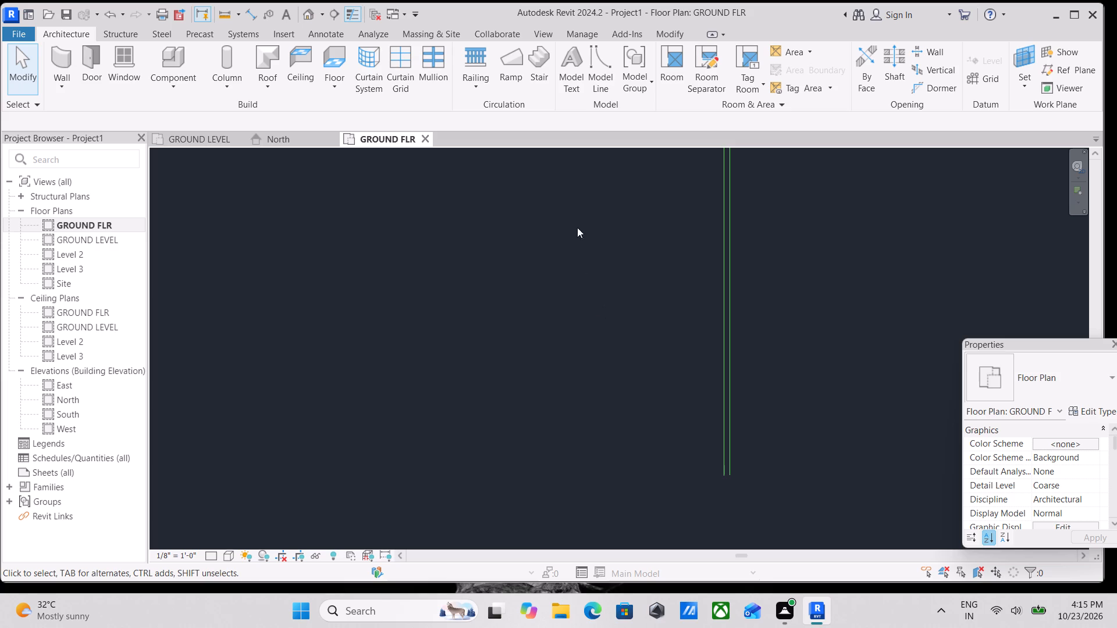
text(LI)
middle_drag(721, 424, 757, 377)
scroll(765, 430, up, 2)
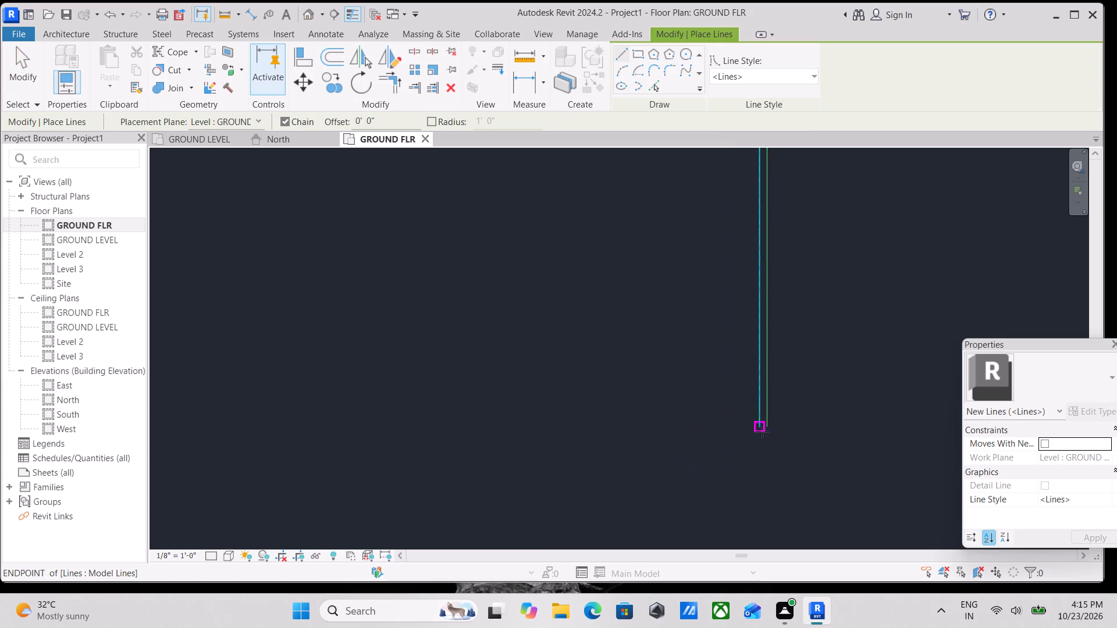
scroll(762, 431, up, 3)
click(764, 424)
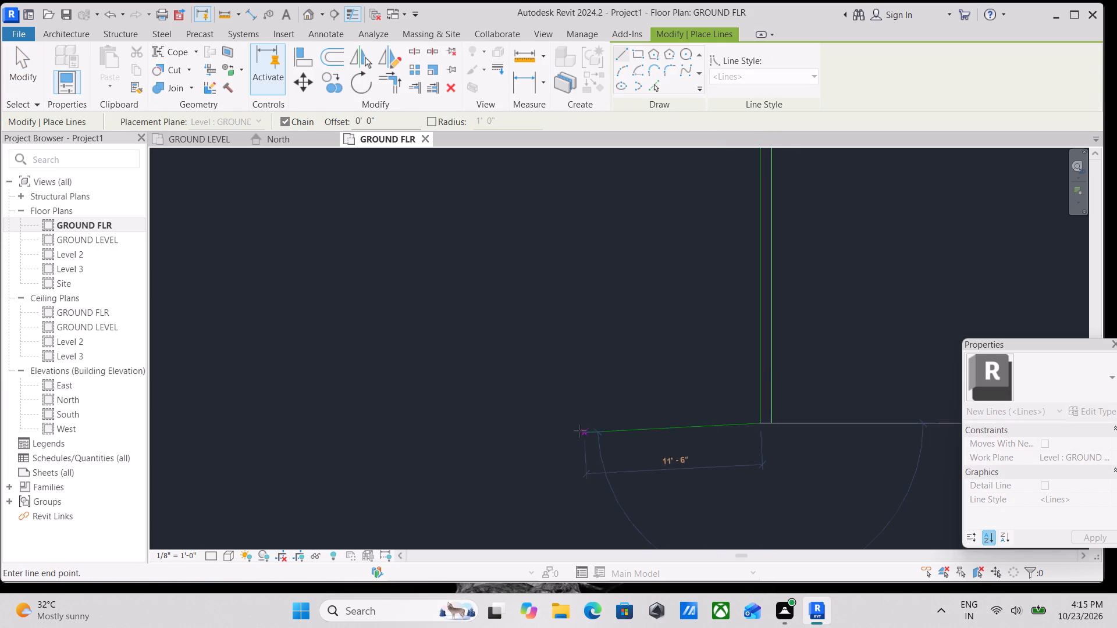
middle_drag(578, 429, 860, 457)
middle_drag(735, 443, 686, 424)
scroll(686, 424, down, 1)
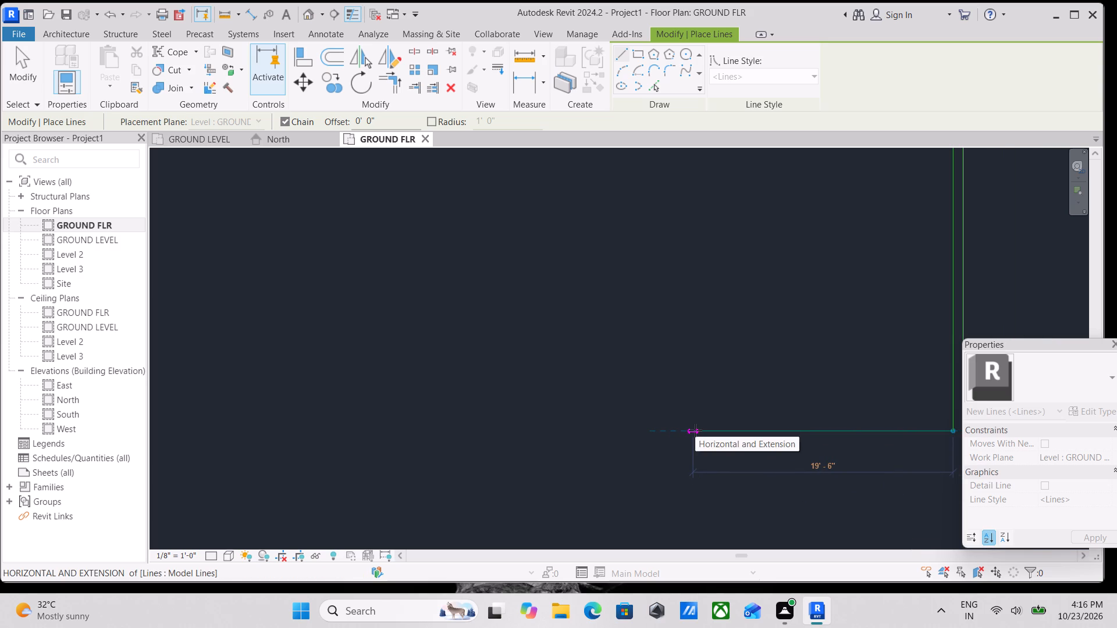
middle_drag(735, 435, 682, 423)
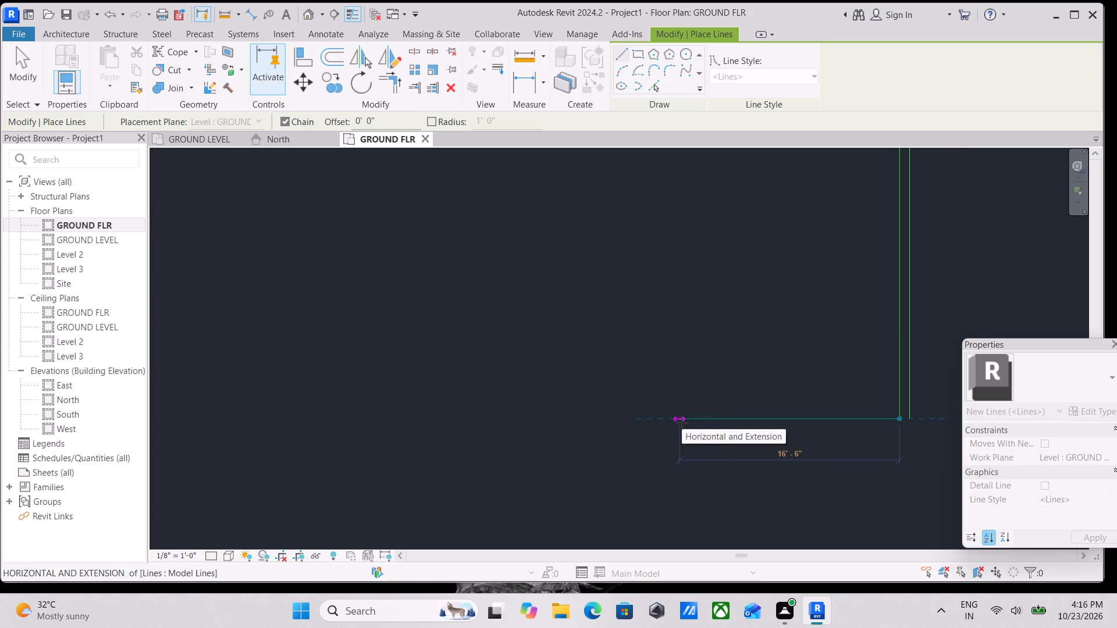
key(2)
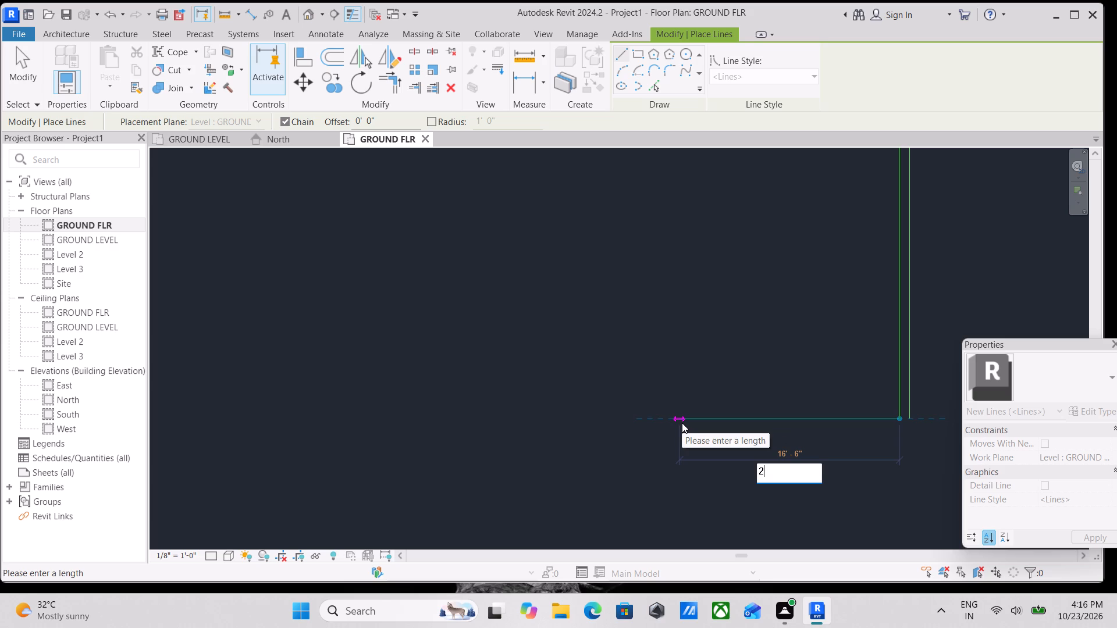
key(BackSpace)
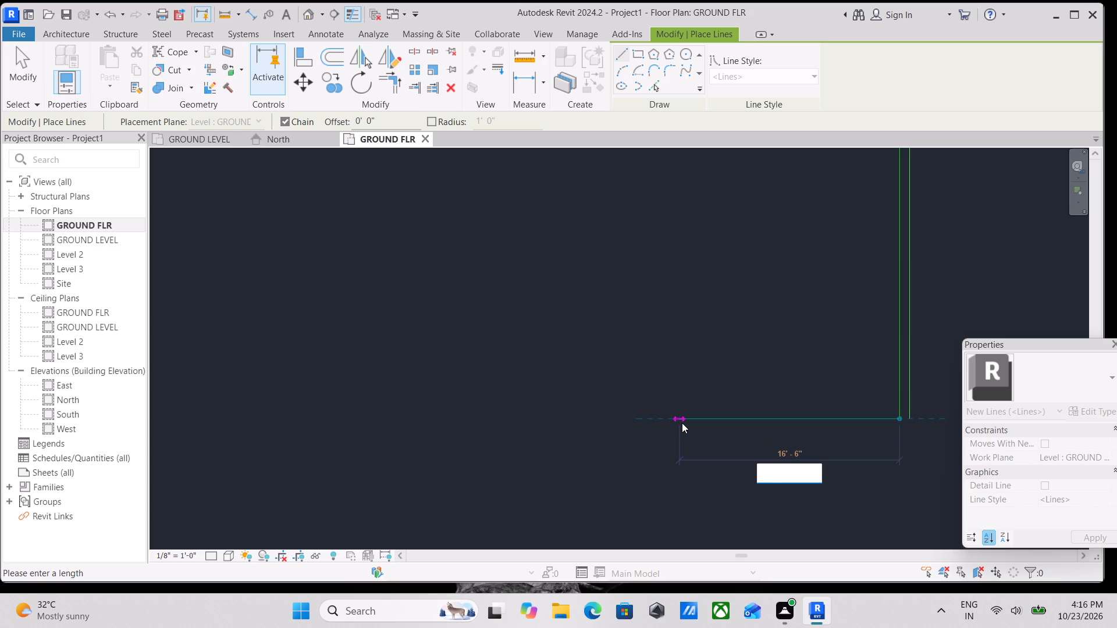
scroll(682, 423, up, 2)
scroll(682, 423, down, 4)
scroll(682, 423, up, 3)
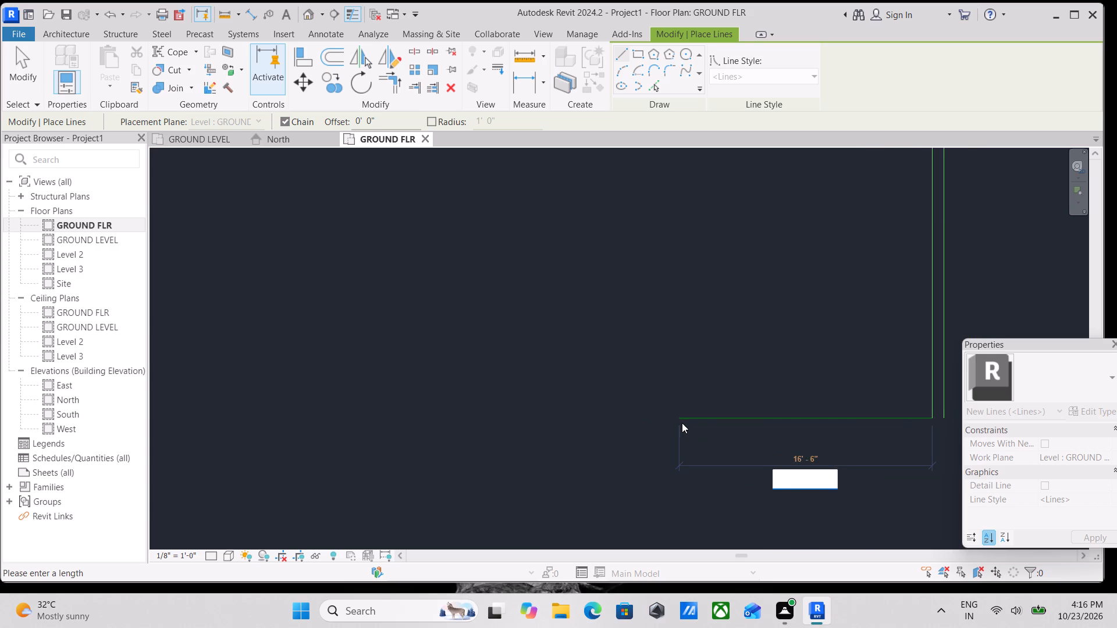
middle_drag(682, 423, 565, 425)
scroll(570, 428, up, 2)
scroll(570, 428, down, 2)
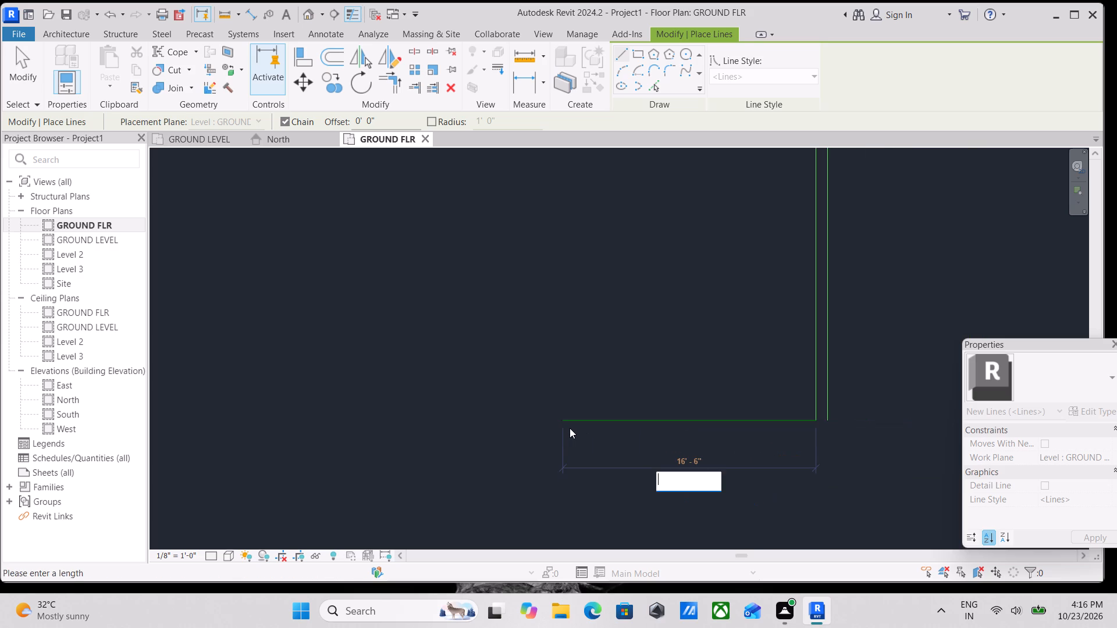
scroll(570, 428, up, 1)
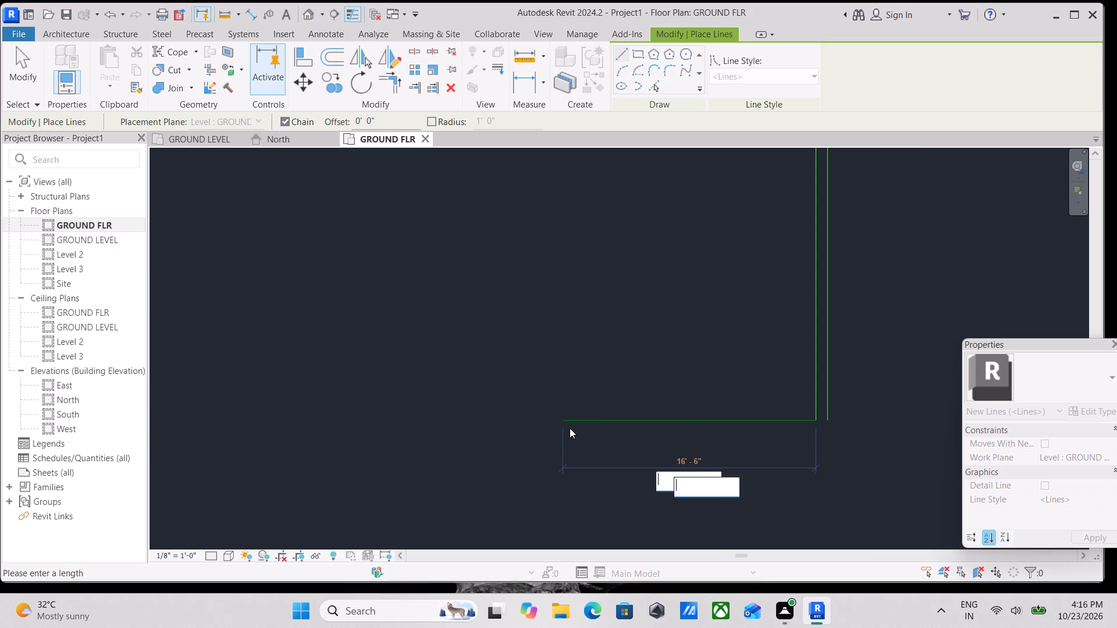
text(12)
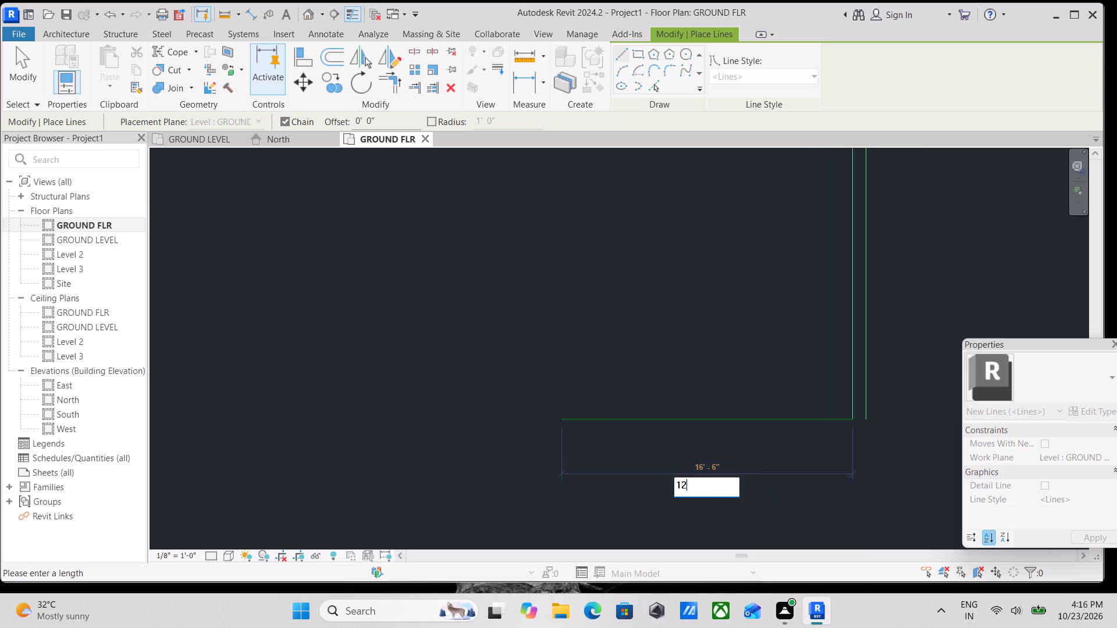
key(apostrophe)
key(Return)
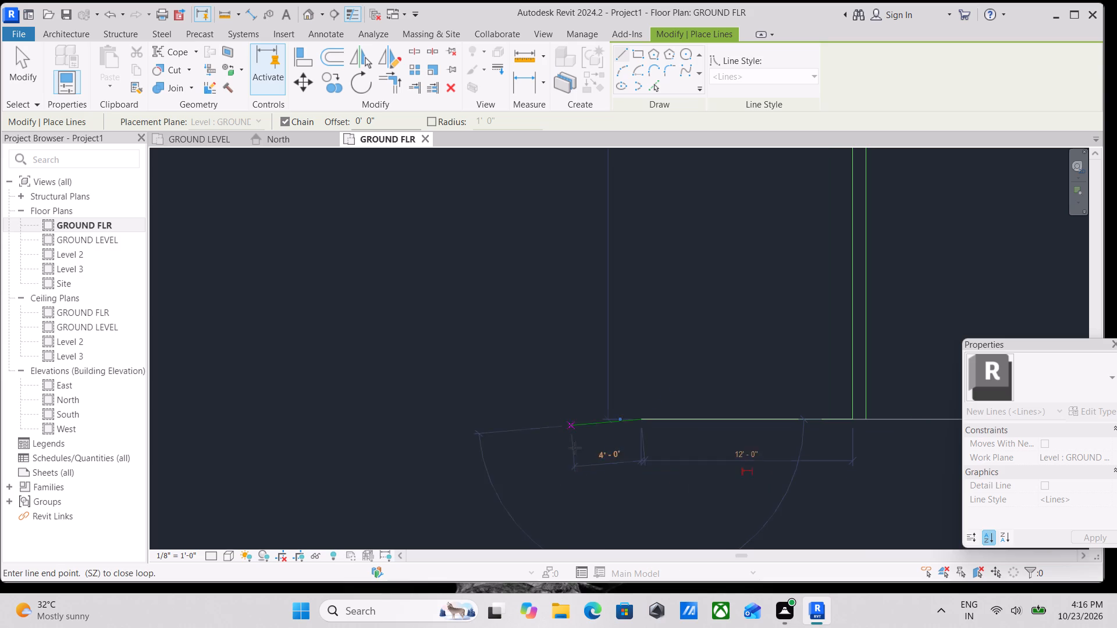
key(Escape)
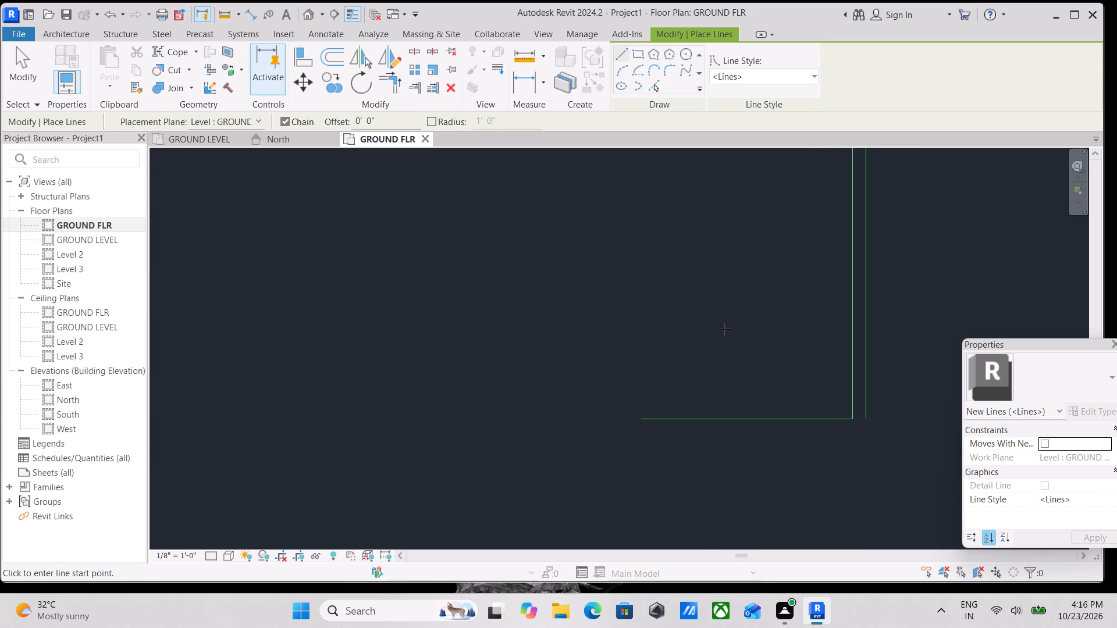
Create a parallel model line offset 9" to the south of the 12' horizontal line, using Pick Lines.
click(657, 85)
drag(343, 118, 340, 118)
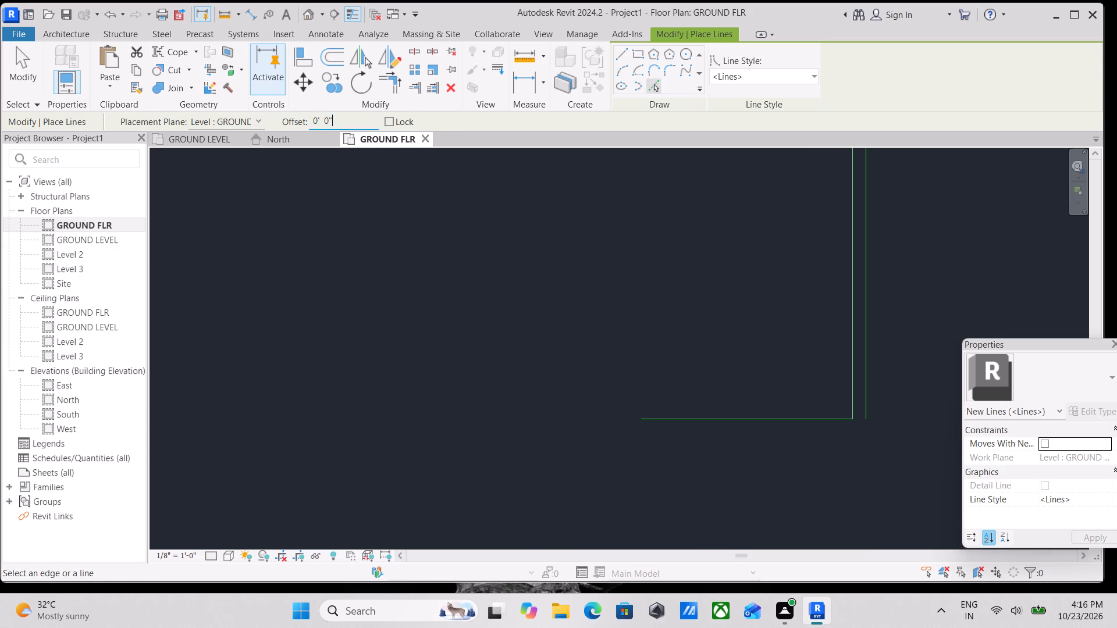
drag(340, 118, 273, 125)
key(9)
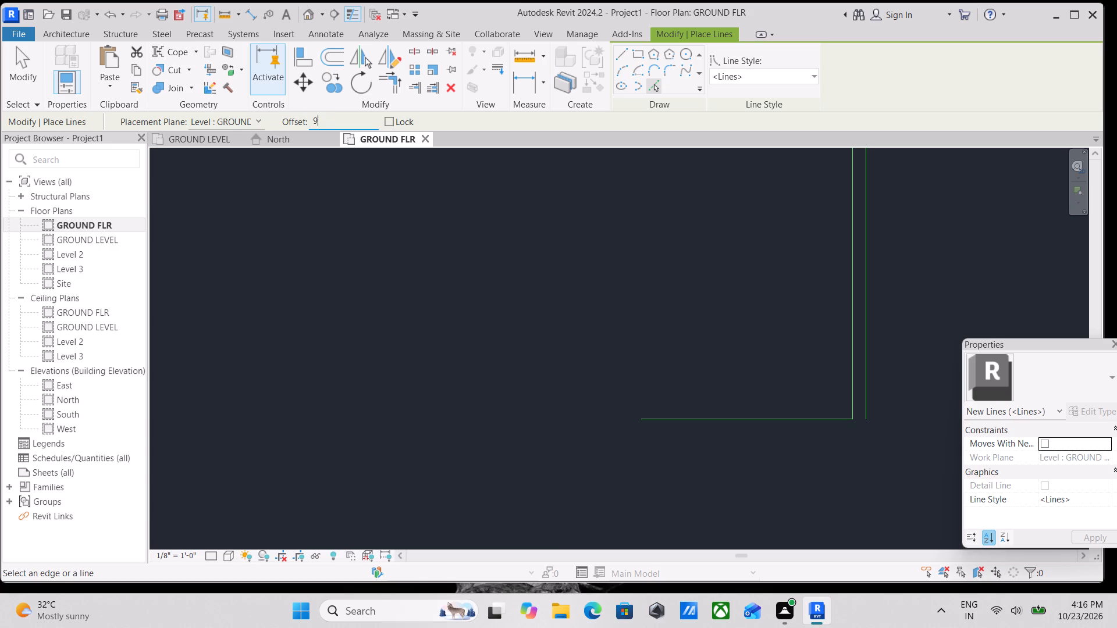
key(shift+quotedbl)
key(Return)
click(745, 426)
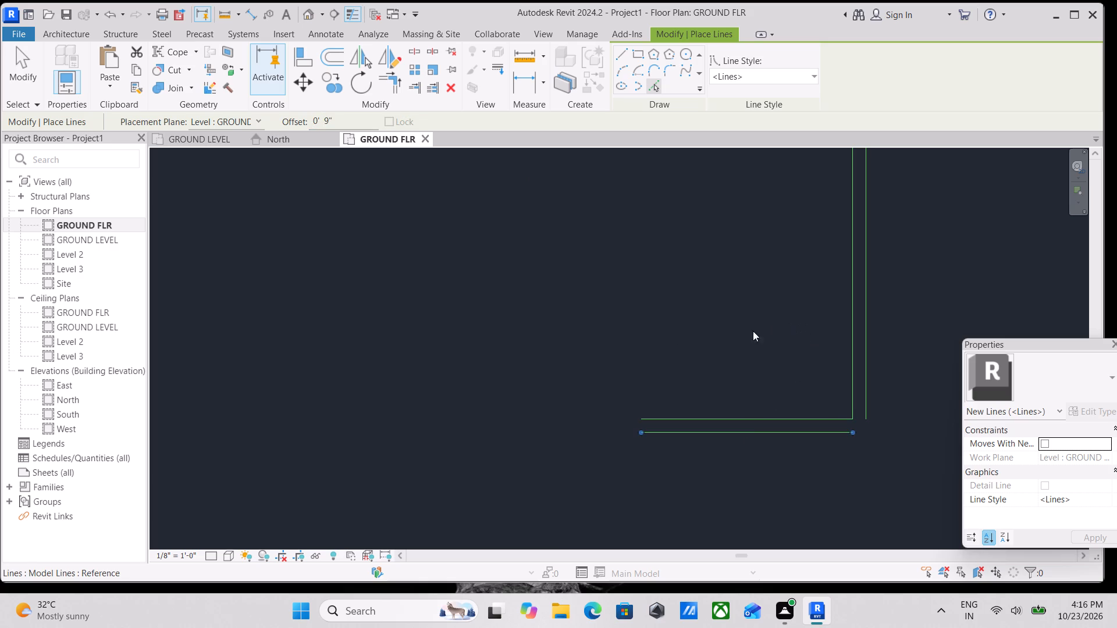
key(Escape)
scroll(842, 430, up, 1)
key(Escape)
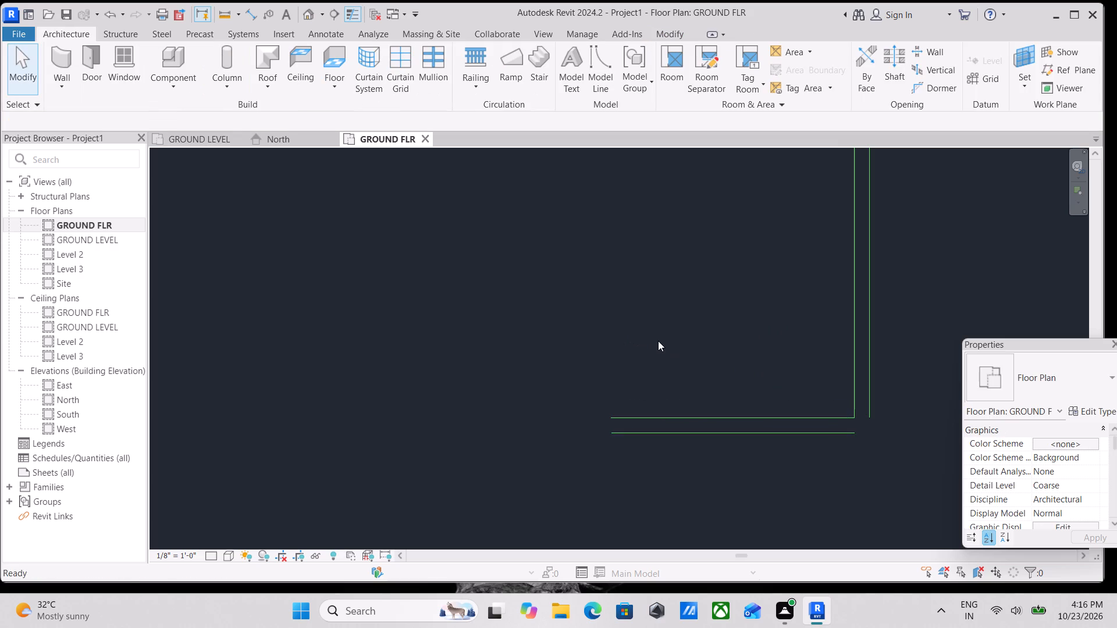
key(Escape)
Trim/extend the outer vertical line and the outer horizontal line to meet in a corner at the plan's southeast.
text(TR)
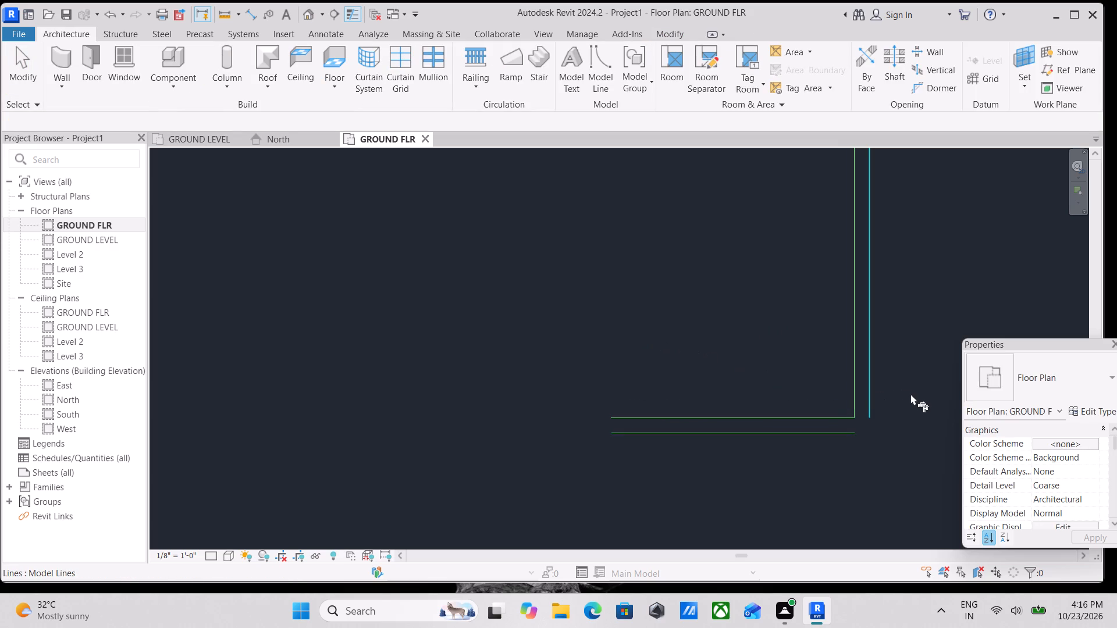
click(872, 395)
click(843, 434)
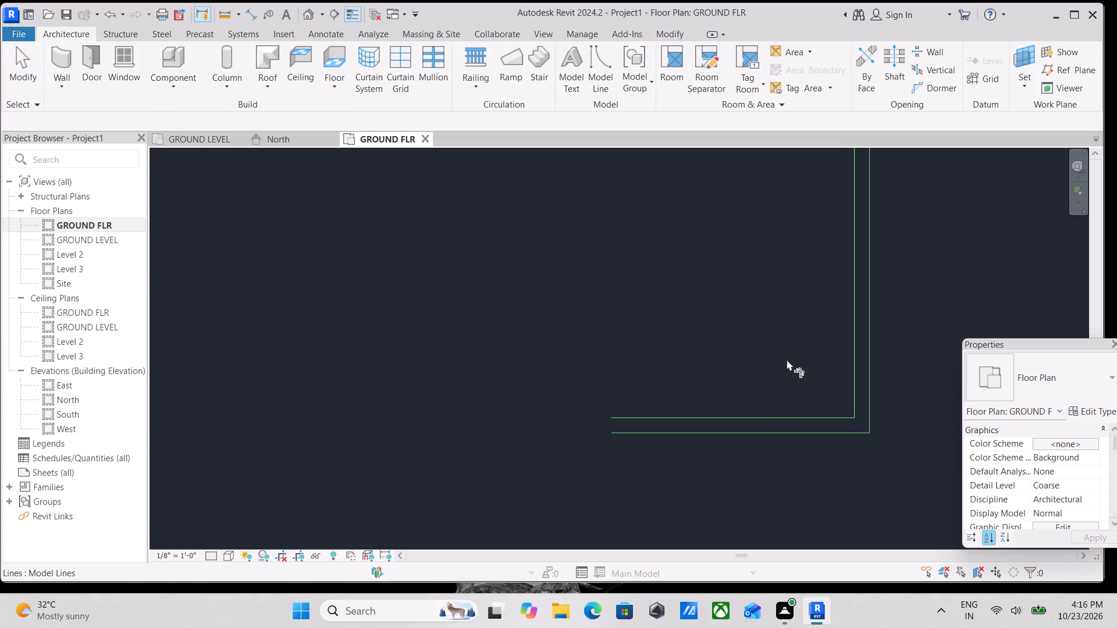
scroll(787, 359, down, 2)
middle_drag(782, 387, 786, 412)
key(Escape)
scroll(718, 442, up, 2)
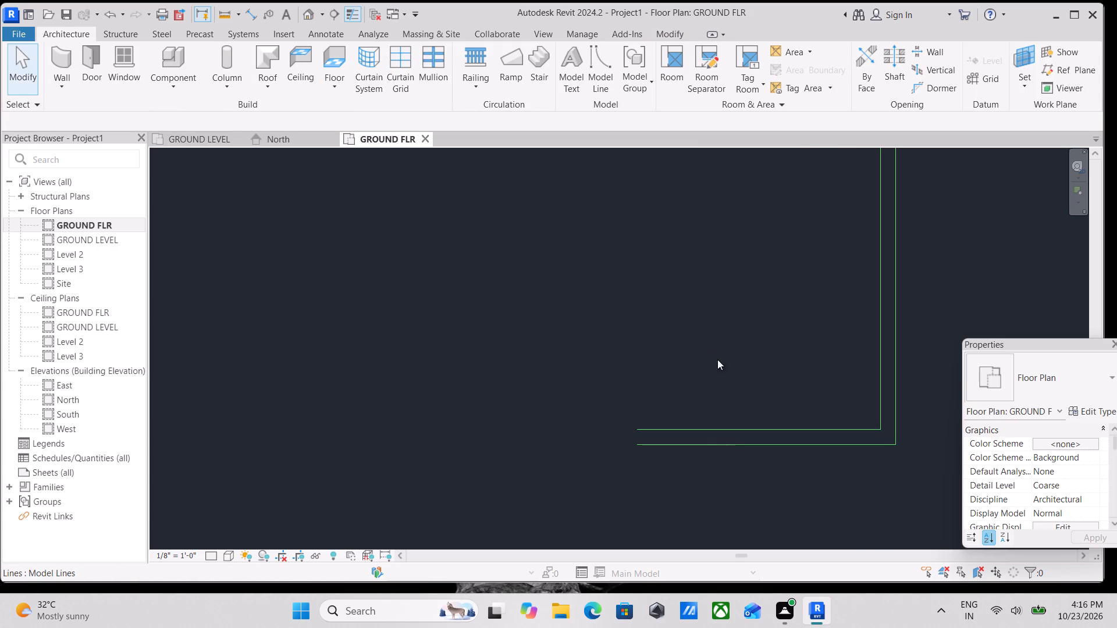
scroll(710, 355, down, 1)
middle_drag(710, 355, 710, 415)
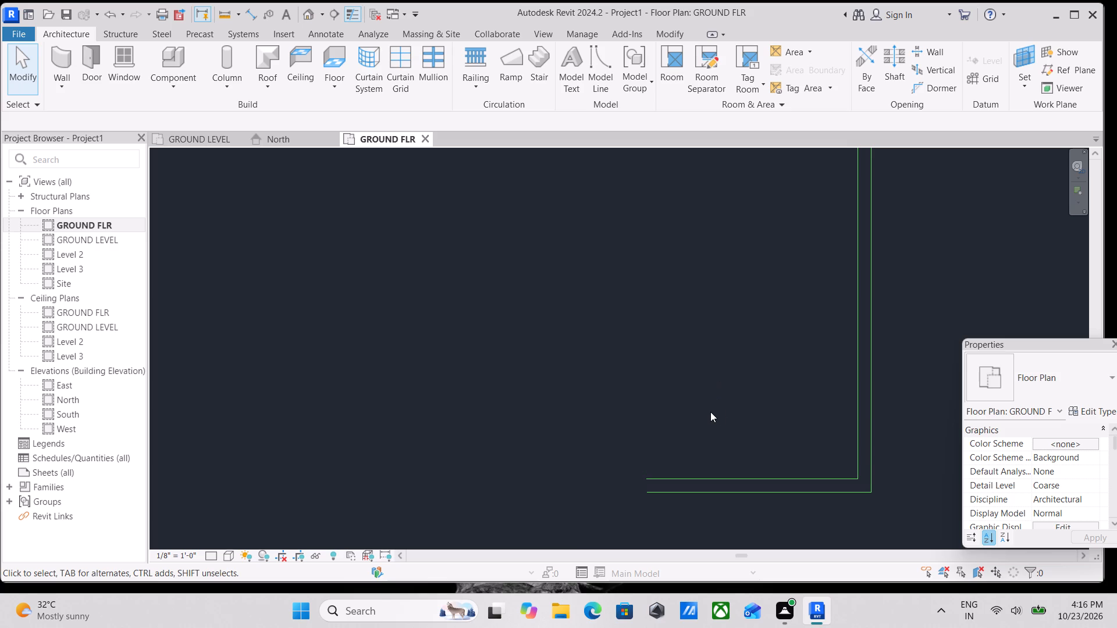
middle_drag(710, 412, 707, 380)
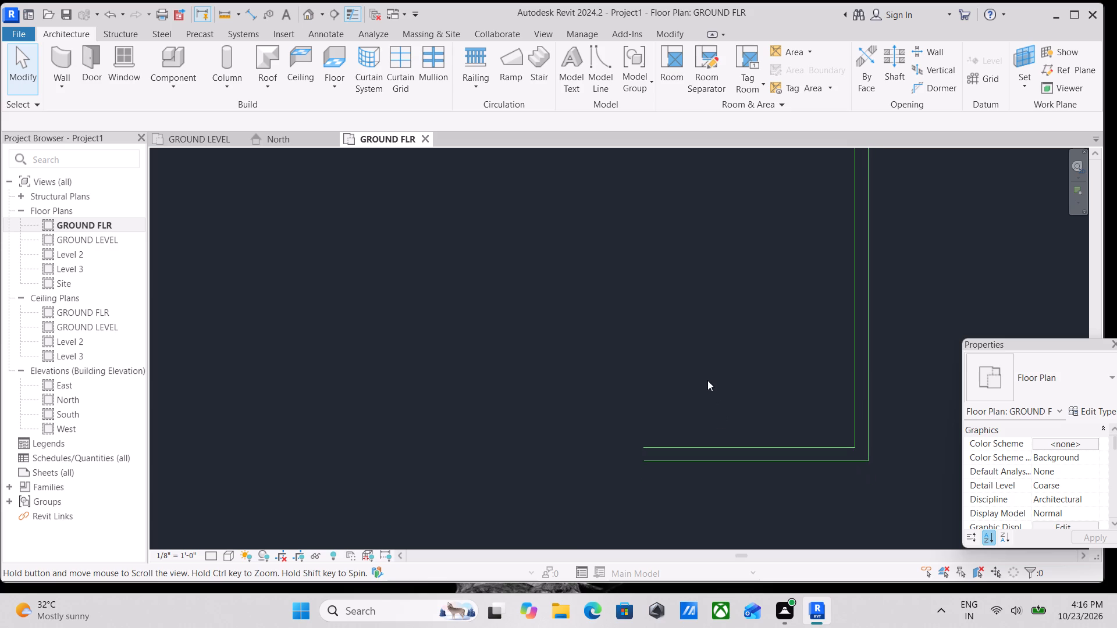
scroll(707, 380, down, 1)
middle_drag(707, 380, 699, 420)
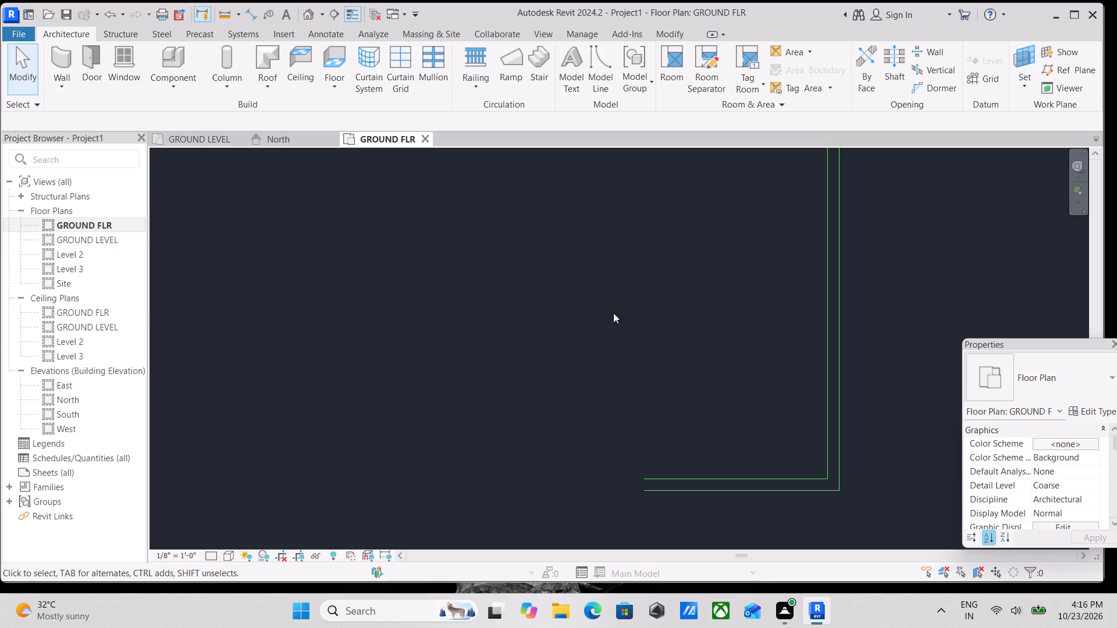
Create a parallel model line offset 12' to the north of the inner bottom horizontal line, using Pick Lines.
text(LI)
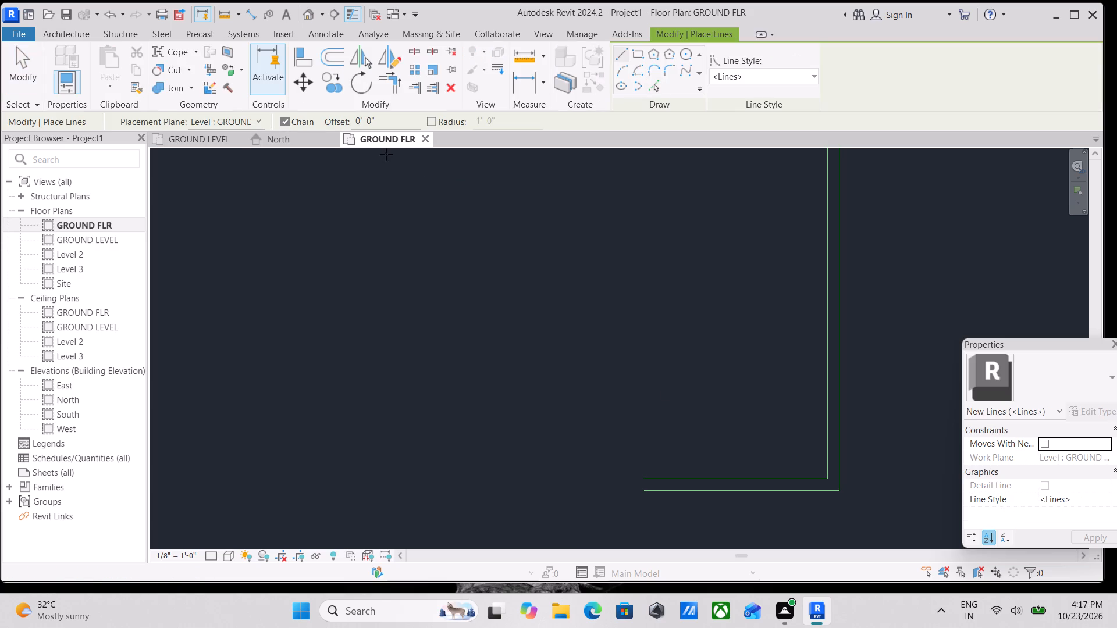
click(654, 92)
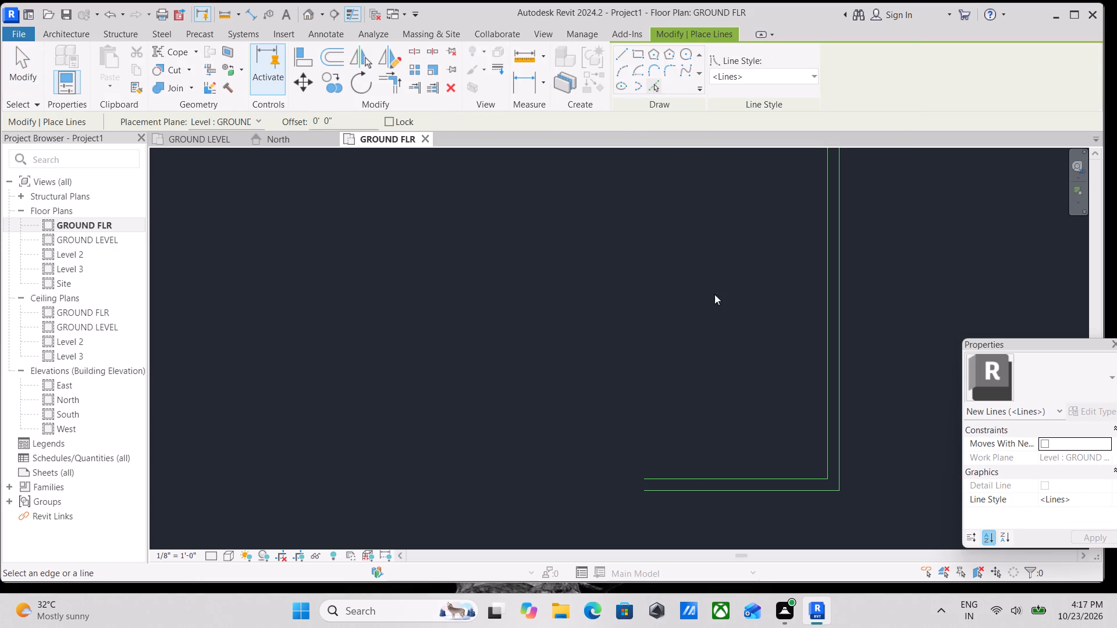
drag(343, 123, 258, 123)
text(12')
key(Return)
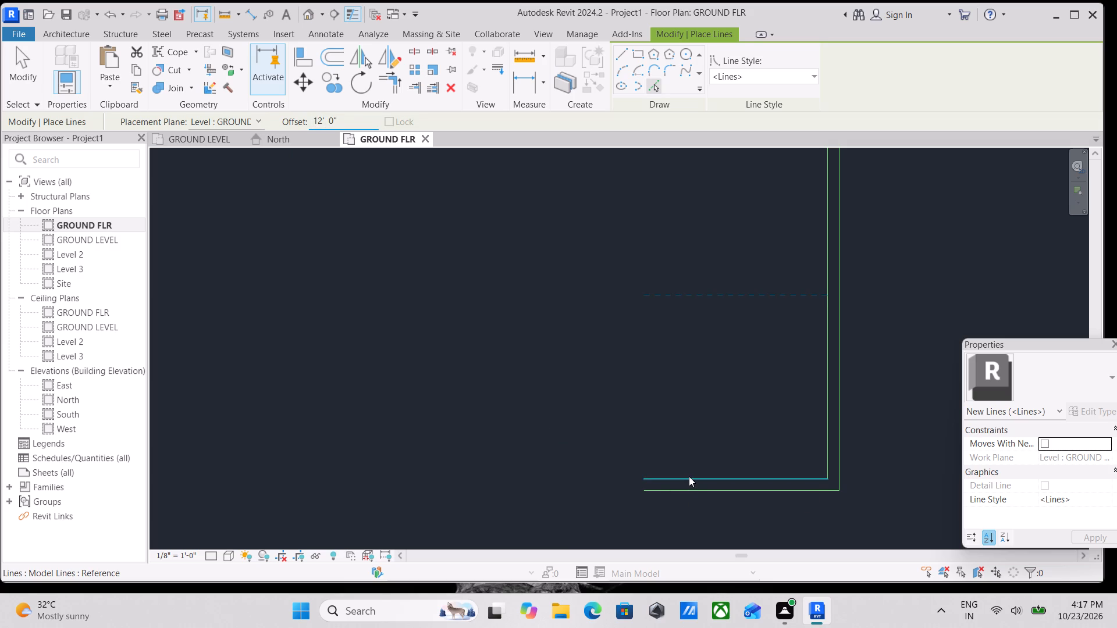
click(689, 476)
Create a parallel model line offset 5" to the north of the upper horizontal line, using Pick Lines, to outline a partition wall.
middle_drag(695, 344, 664, 494)
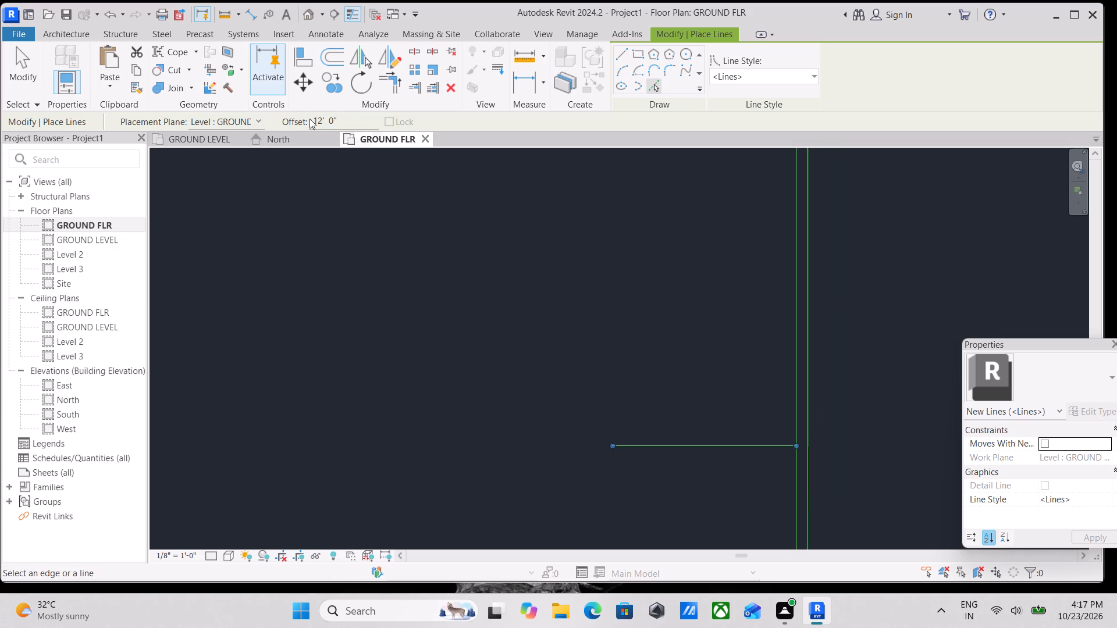
drag(350, 126, 232, 121)
key(9)
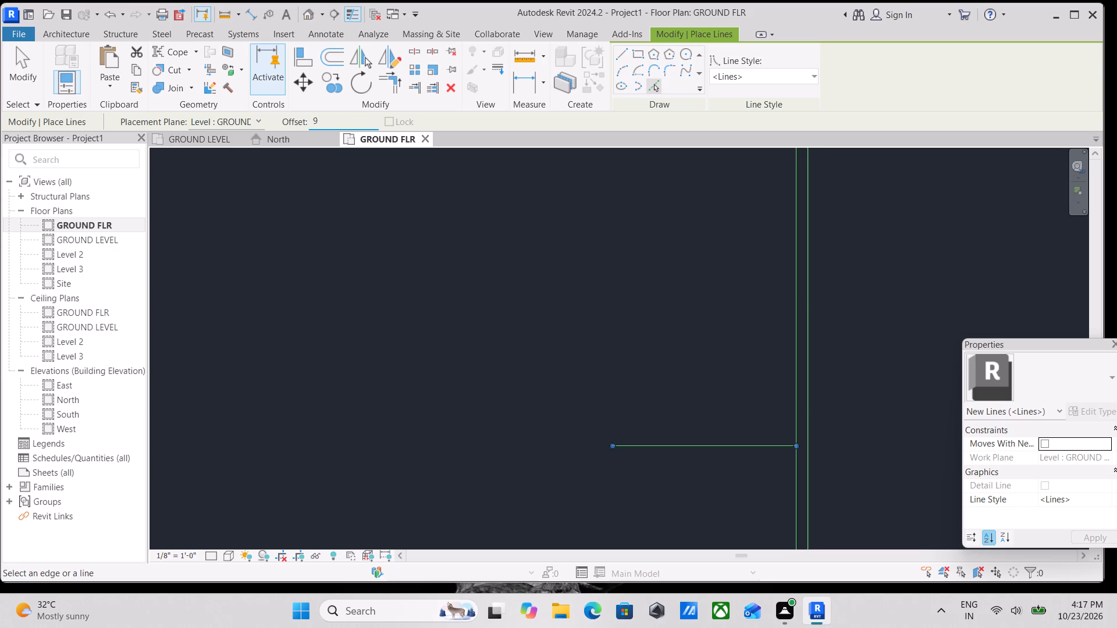
key(BackSpace)
key(5)
key(shift+quotedbl)
key(Return)
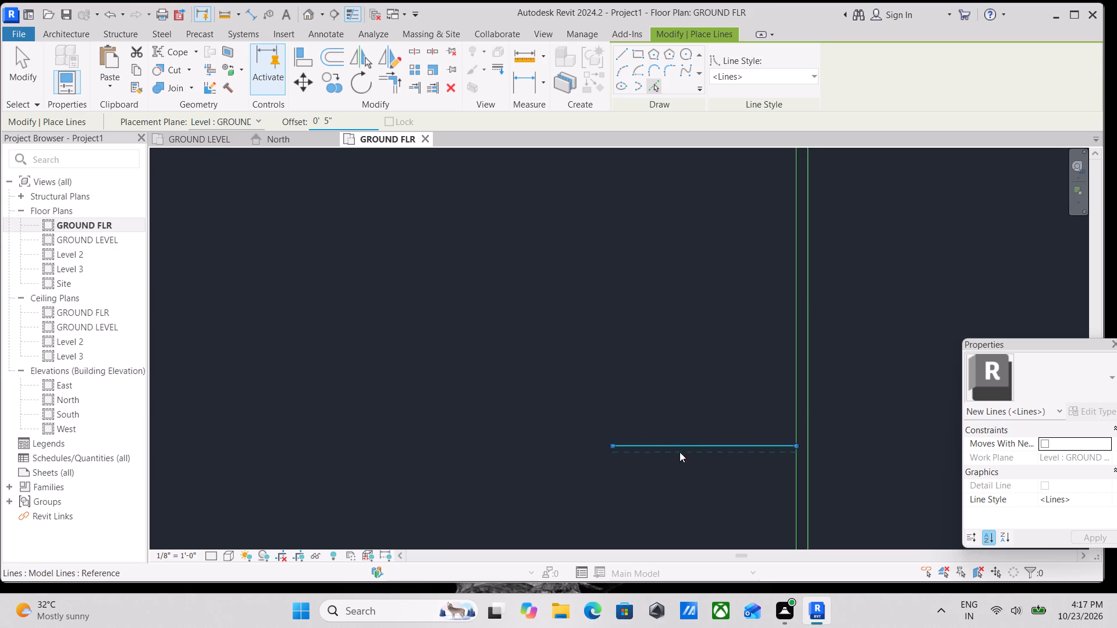
scroll(696, 444, up, 3)
click(698, 444)
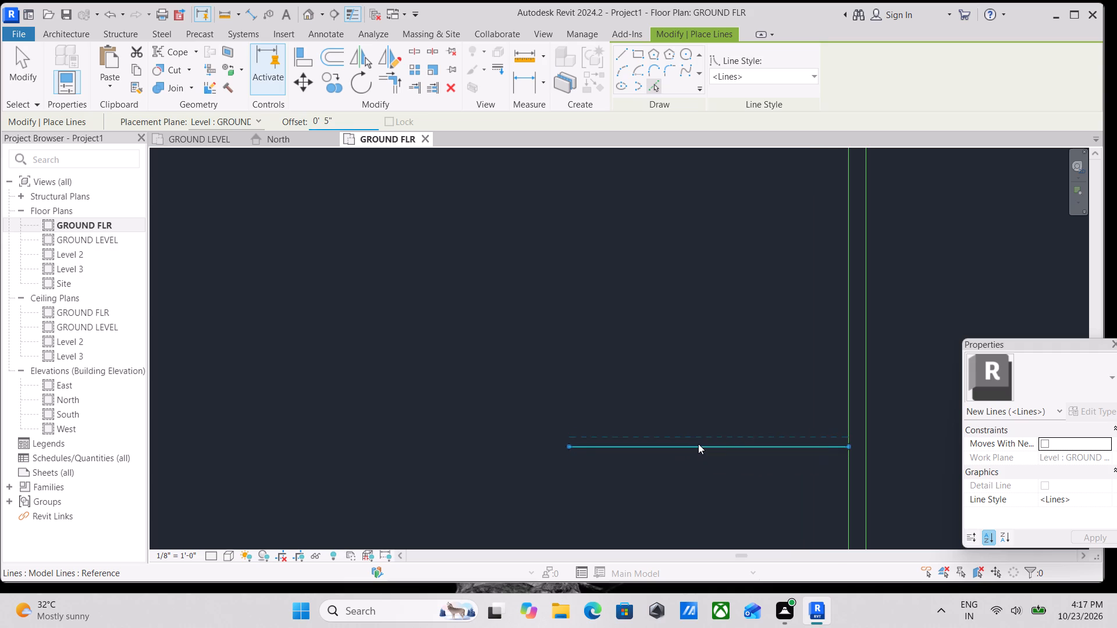
scroll(799, 404, down, 1)
middle_drag(799, 404, 659, 377)
scroll(657, 377, up, 1)
scroll(657, 373, down, 2)
middle_drag(657, 373, 756, 380)
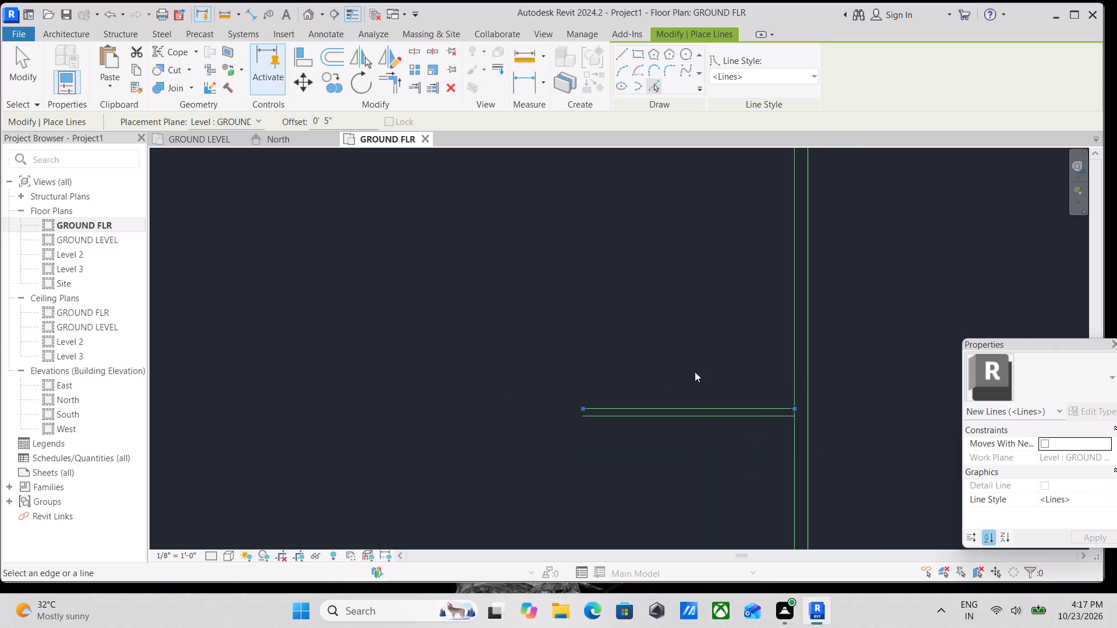
scroll(684, 372, down, 1)
middle_drag(684, 372, 682, 424)
scroll(677, 386, down, 2)
middle_drag(677, 386, 710, 284)
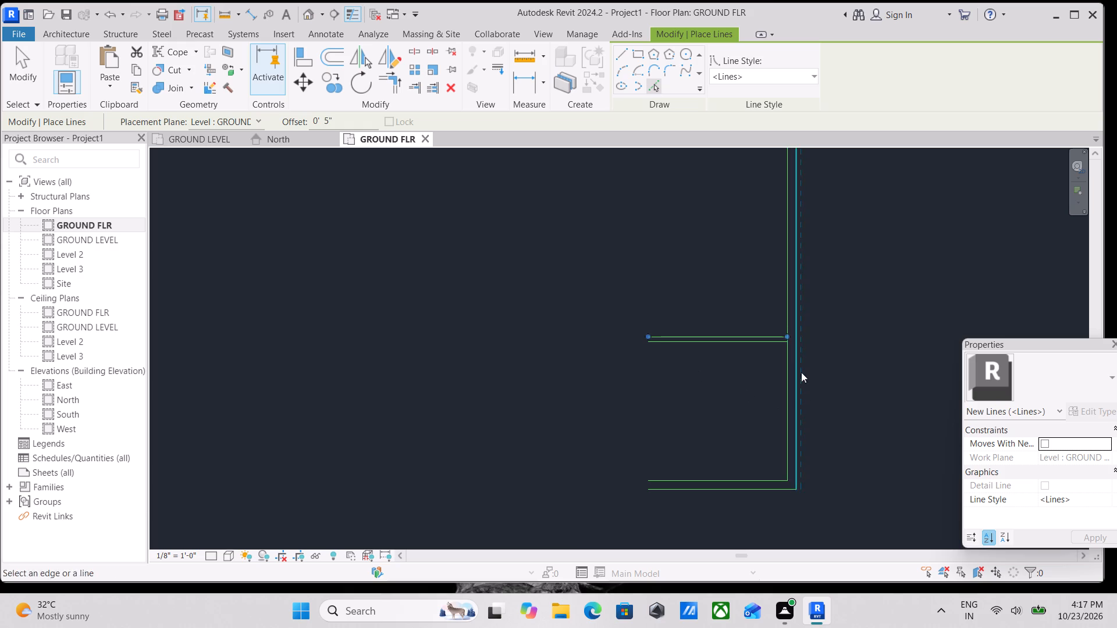
key(Escape)
scroll(787, 328, up, 5)
key(Escape)
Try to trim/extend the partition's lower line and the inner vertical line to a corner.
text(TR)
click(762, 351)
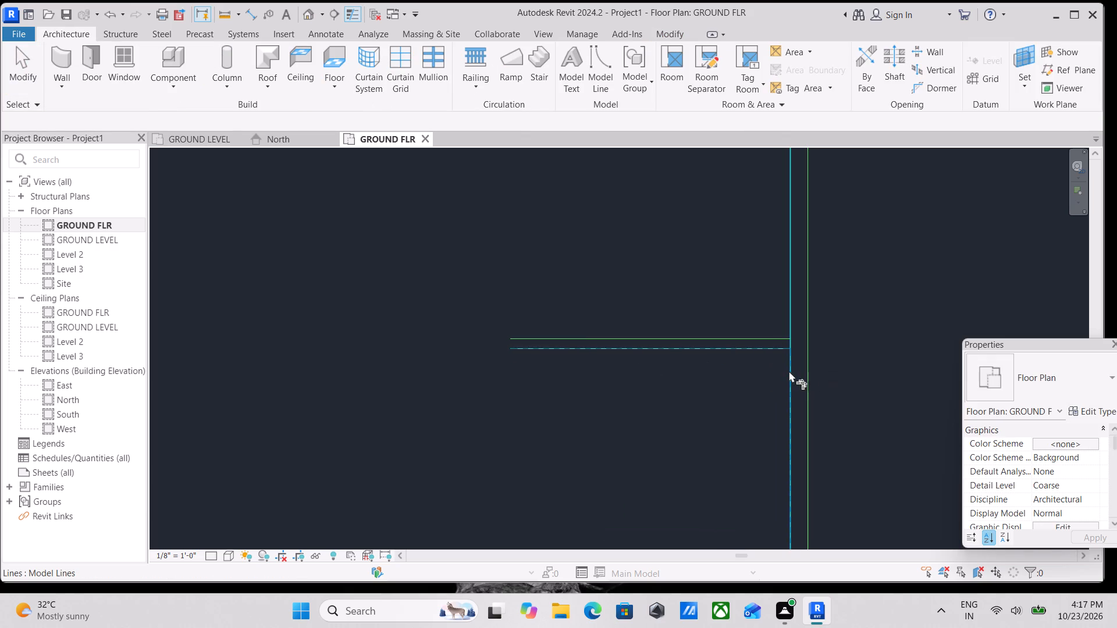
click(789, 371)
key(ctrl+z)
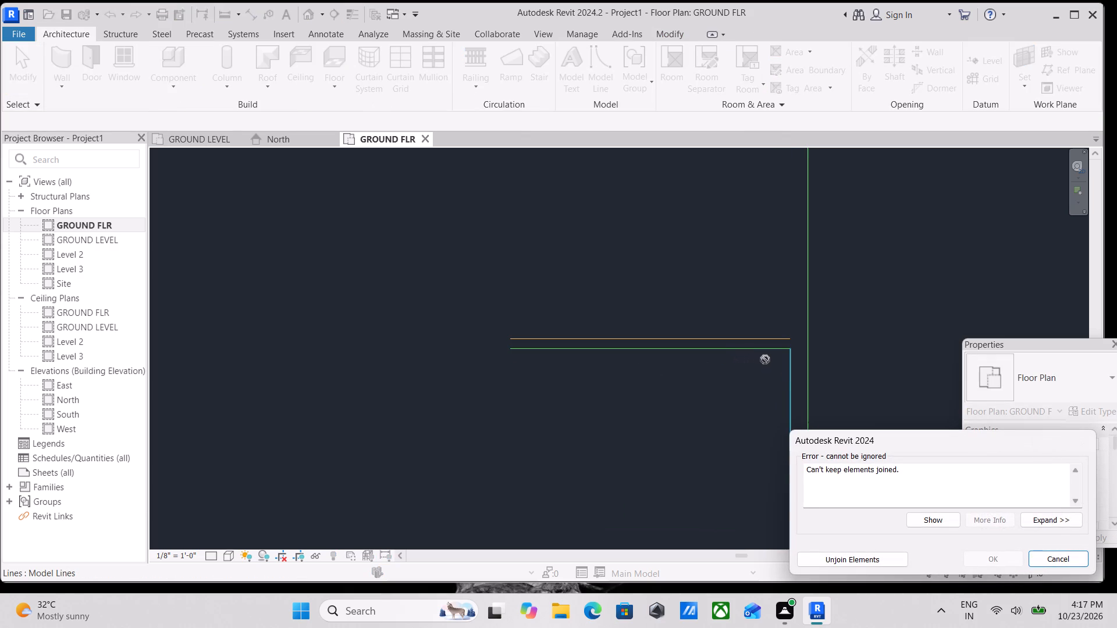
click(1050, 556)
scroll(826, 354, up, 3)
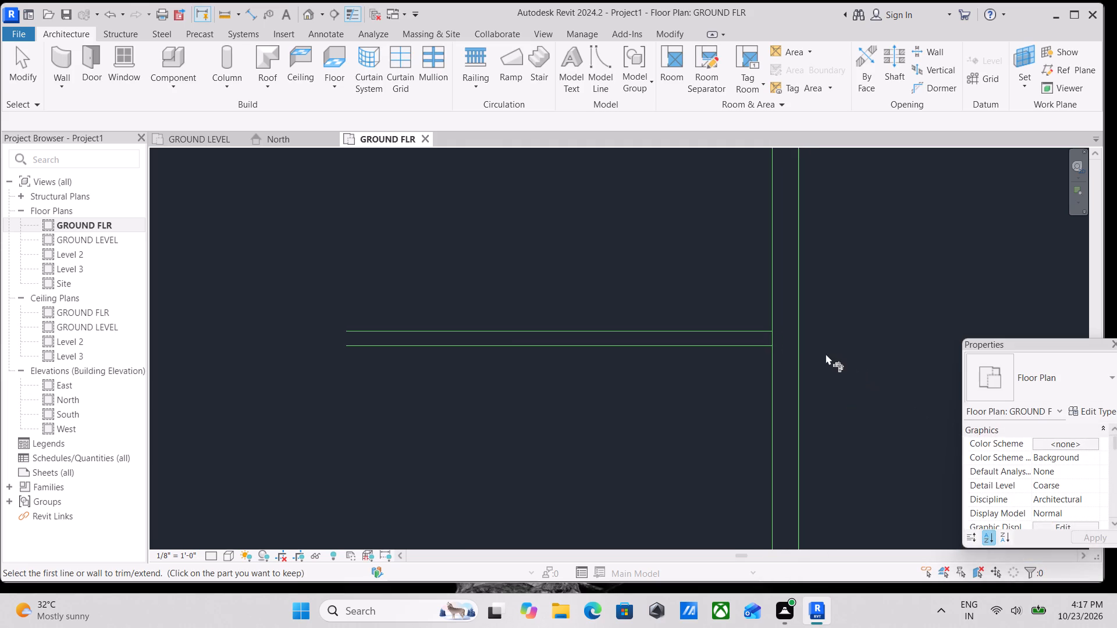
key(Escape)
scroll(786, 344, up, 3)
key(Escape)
Examine the junction of the two partition lines with the inner vertical line.
scroll(766, 336, down, 2)
middle_click(766, 336)
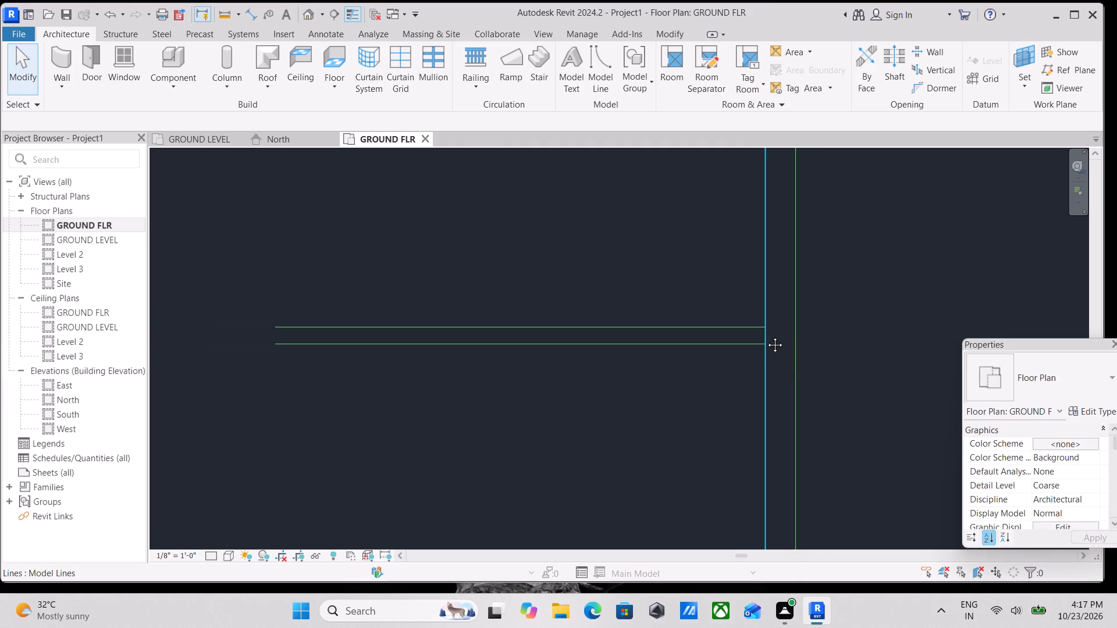
scroll(764, 331, down, 7)
middle_drag(763, 388, 762, 420)
scroll(659, 370, down, 2)
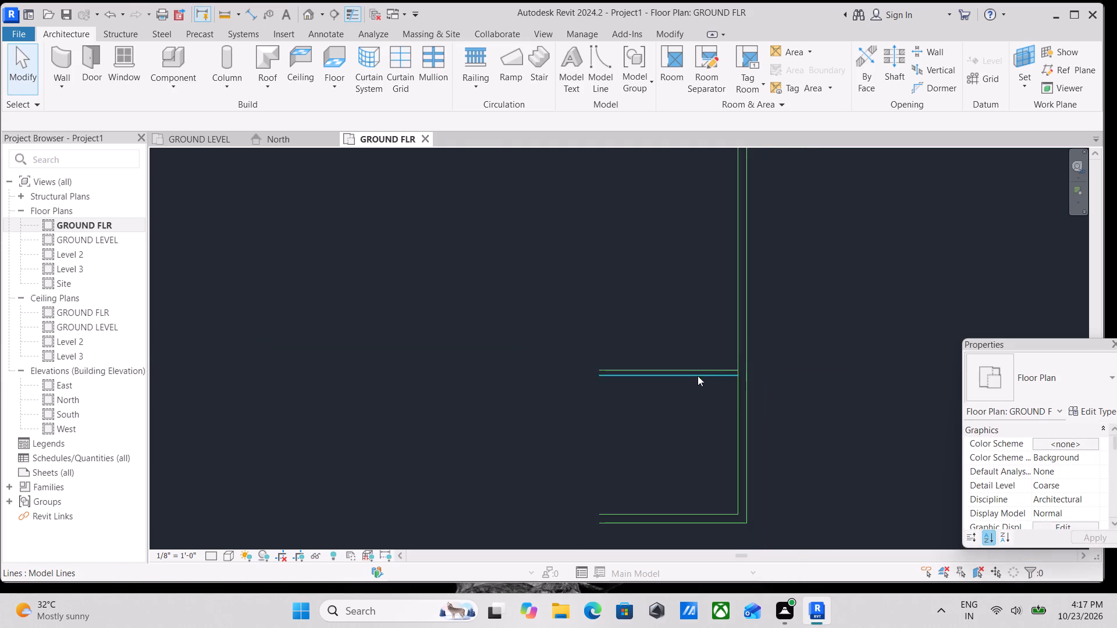
scroll(720, 384, up, 6)
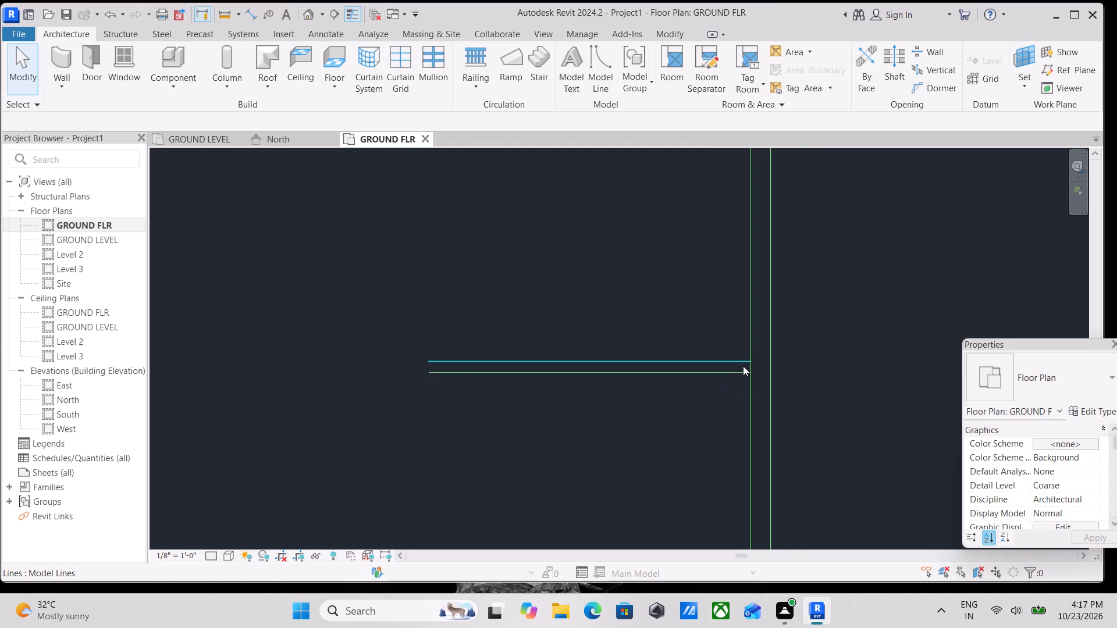
scroll(743, 366, up, 3)
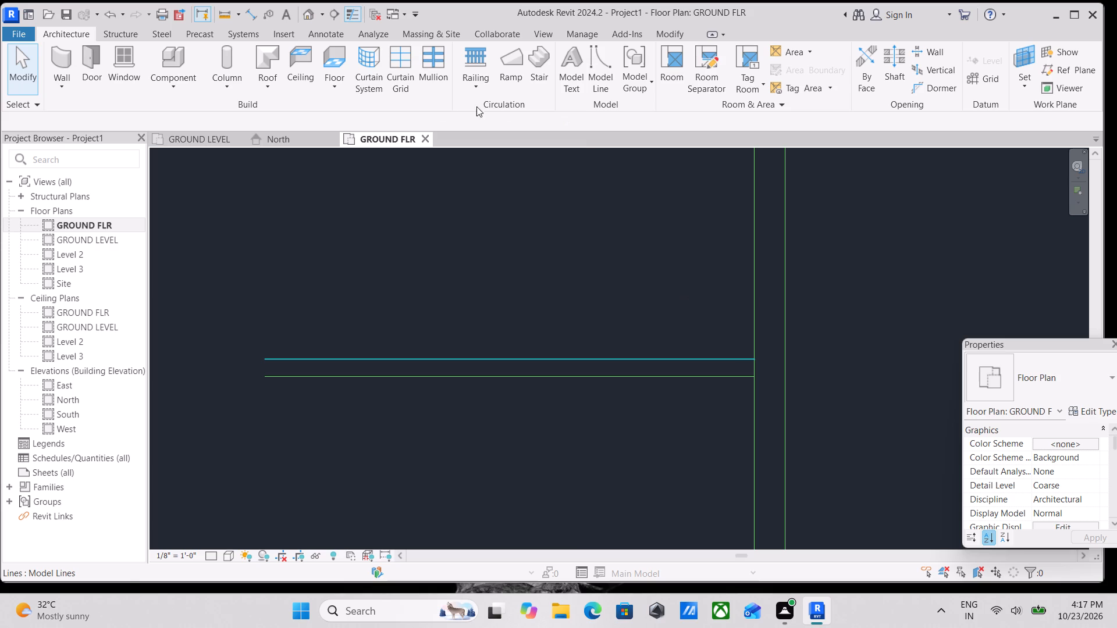
click(322, 31)
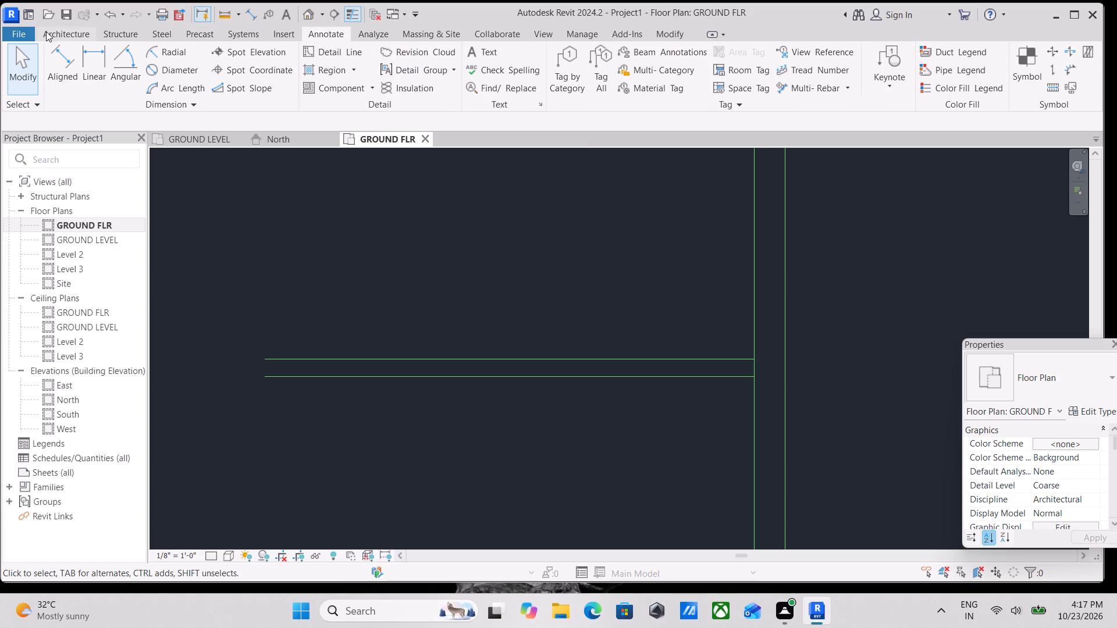
click(46, 31)
scroll(376, 227, down, 3)
scroll(435, 311, down, 2)
scroll(369, 327, down, 1)
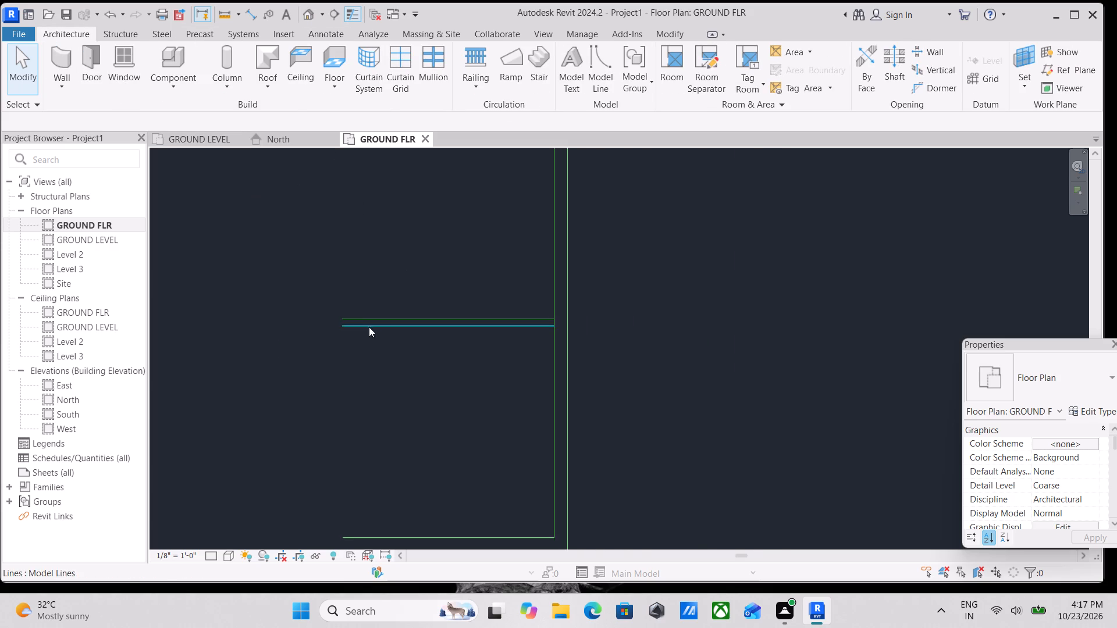
middle_drag(369, 327, 513, 229)
scroll(678, 233, up, 6)
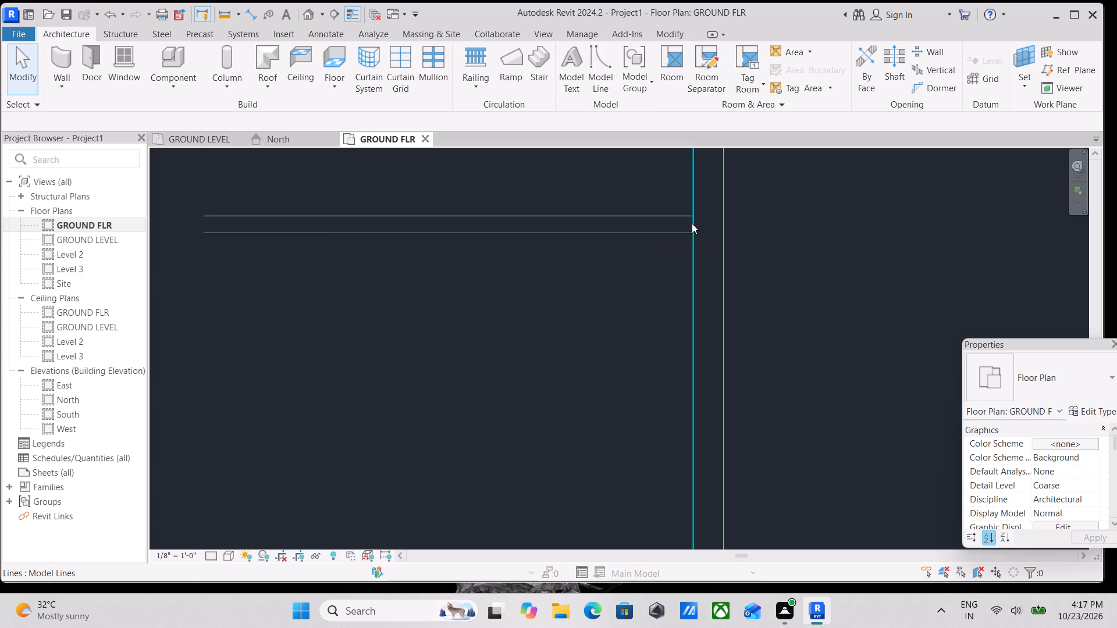
click(692, 224)
key(Escape)
scroll(694, 246, down, 3)
middle_drag(692, 251, 656, 372)
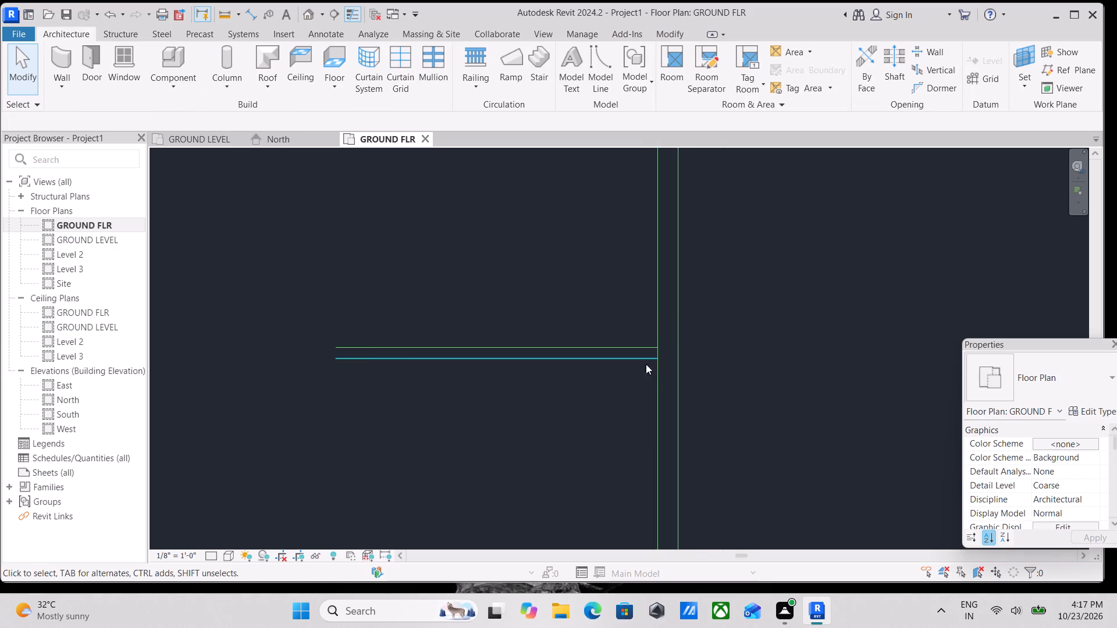
scroll(636, 358, down, 2)
middle_drag(636, 358, 763, 258)
scroll(734, 304, down, 2)
middle_drag(730, 305, 773, 341)
scroll(780, 351, down, 3)
middle_drag(780, 351, 769, 431)
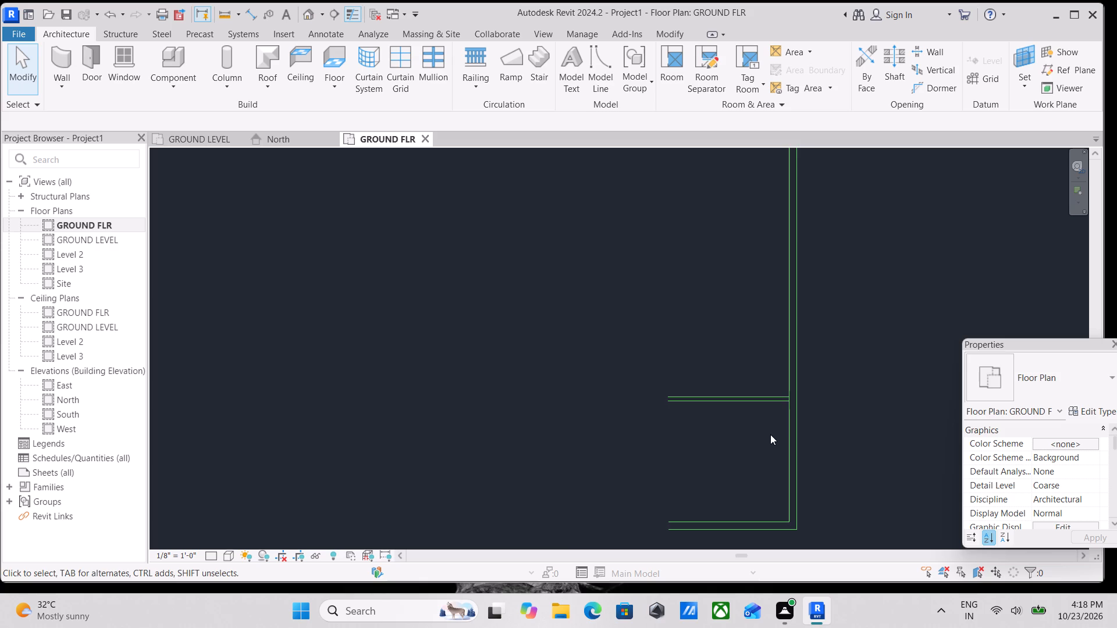
scroll(796, 470, up, 3)
middle_drag(759, 446, 663, 334)
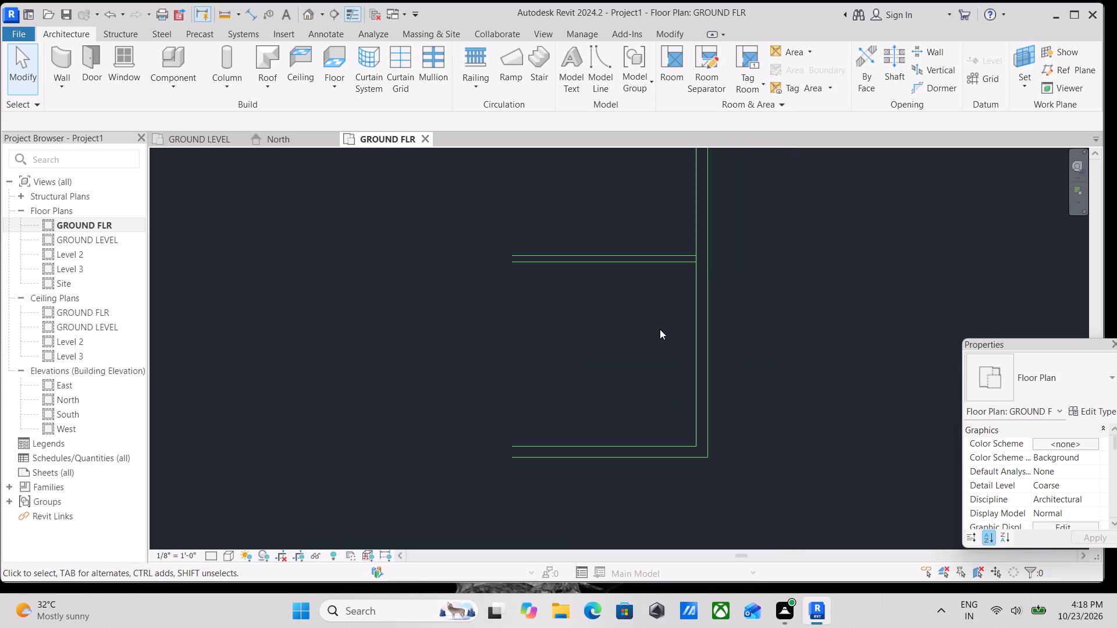
scroll(655, 331, up, 2)
scroll(721, 244, up, 3)
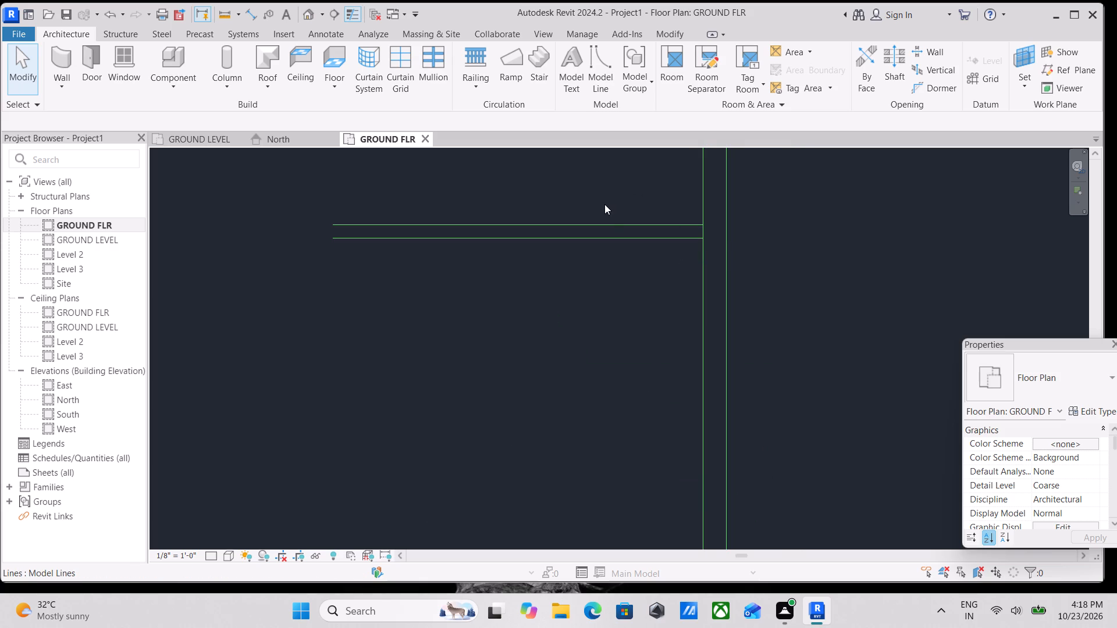
middle_drag(604, 204, 599, 316)
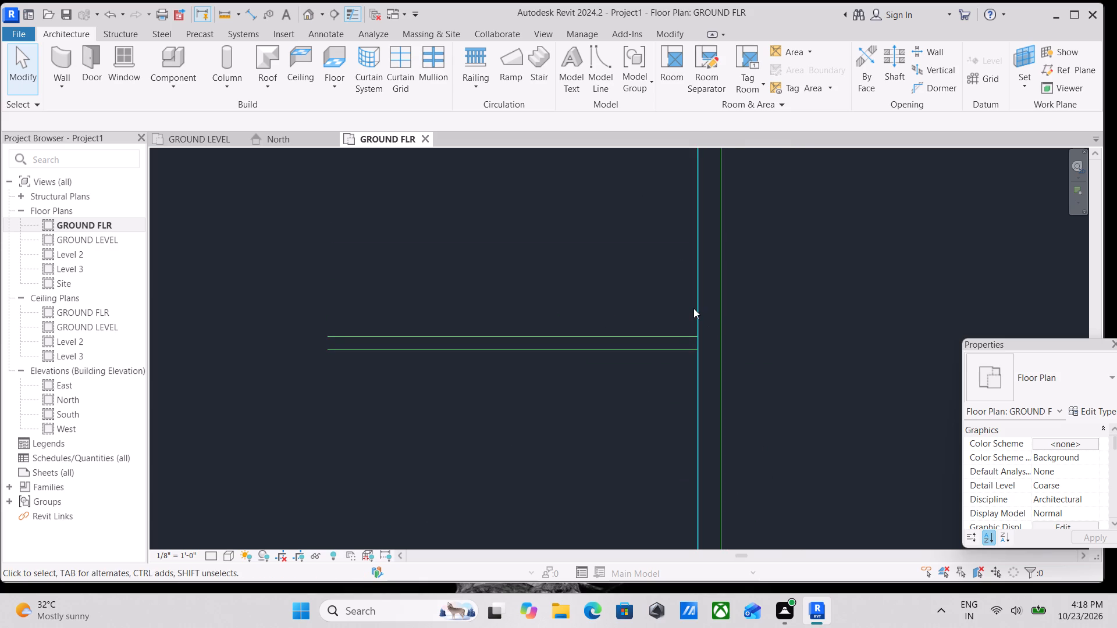
click(693, 308)
scroll(693, 308, down, 13)
middle_drag(693, 308, 673, 465)
scroll(679, 430, up, 3)
middle_drag(674, 347, 678, 295)
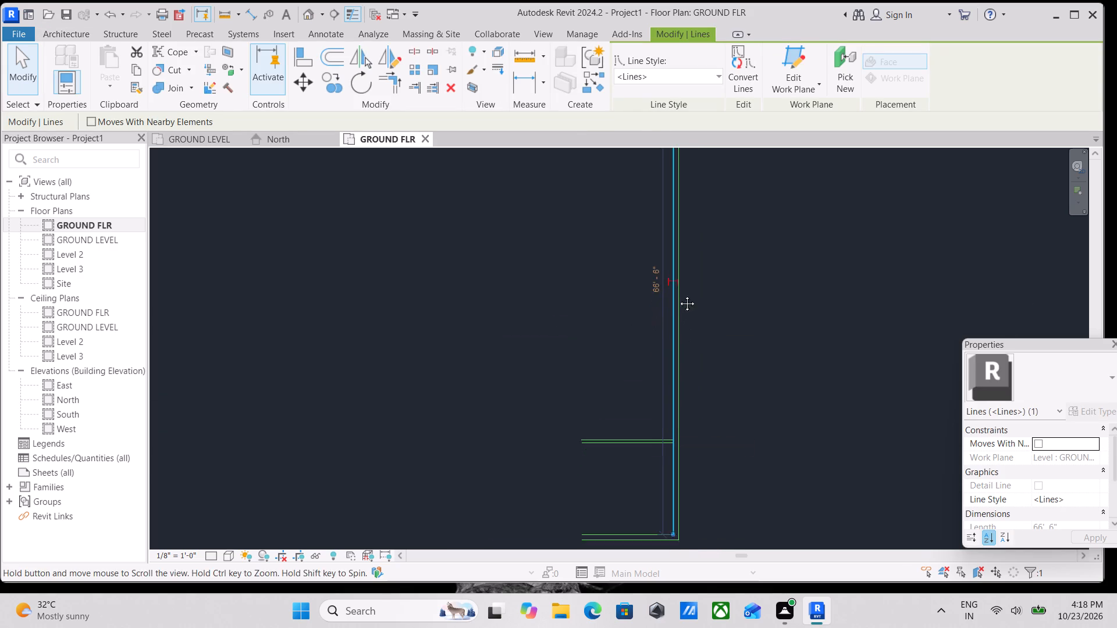
middle_drag(678, 295, 678, 292)
scroll(671, 409, up, 4)
key(Escape)
Trim/extend the partition's lower line and the inner vertical line to a corner, unjoining the conflicting elements.
key(t)
key(r)
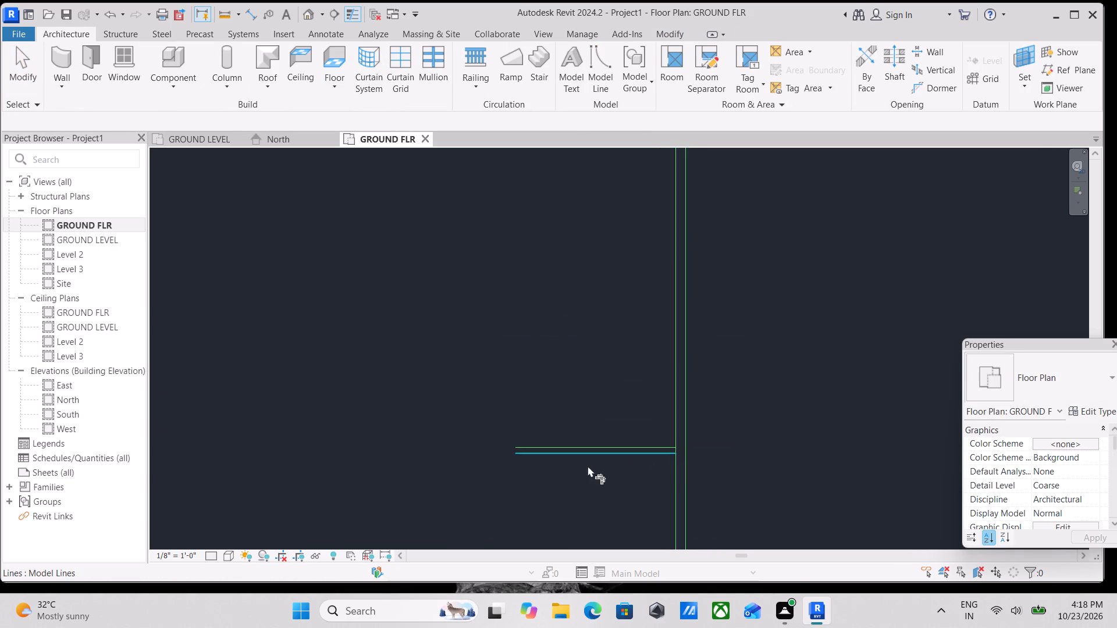
scroll(657, 468, up, 2)
click(671, 448)
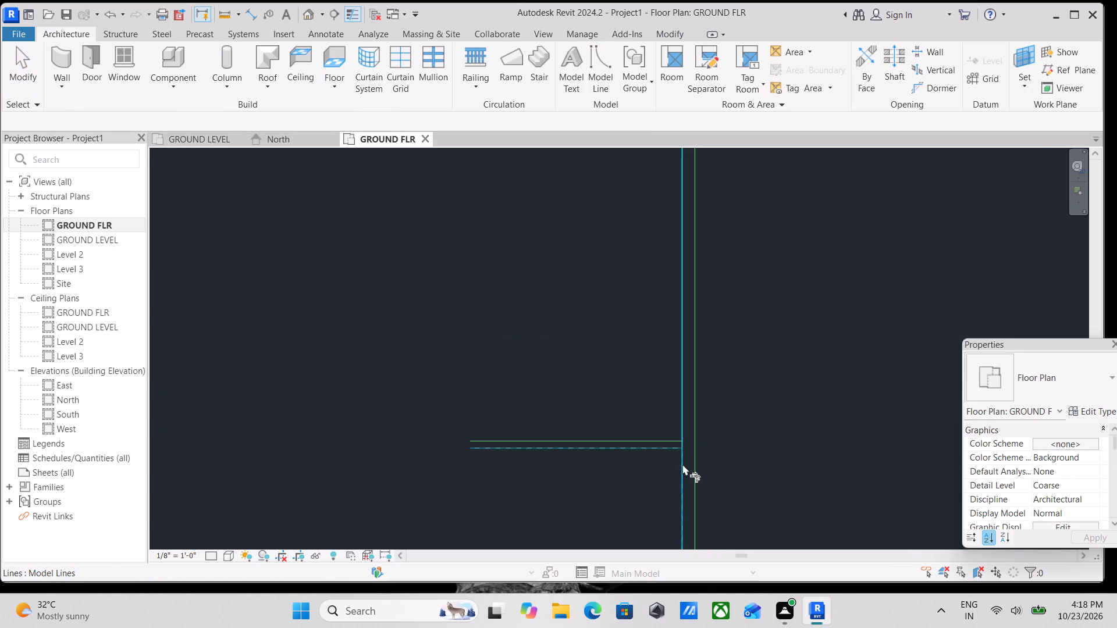
click(682, 463)
click(868, 554)
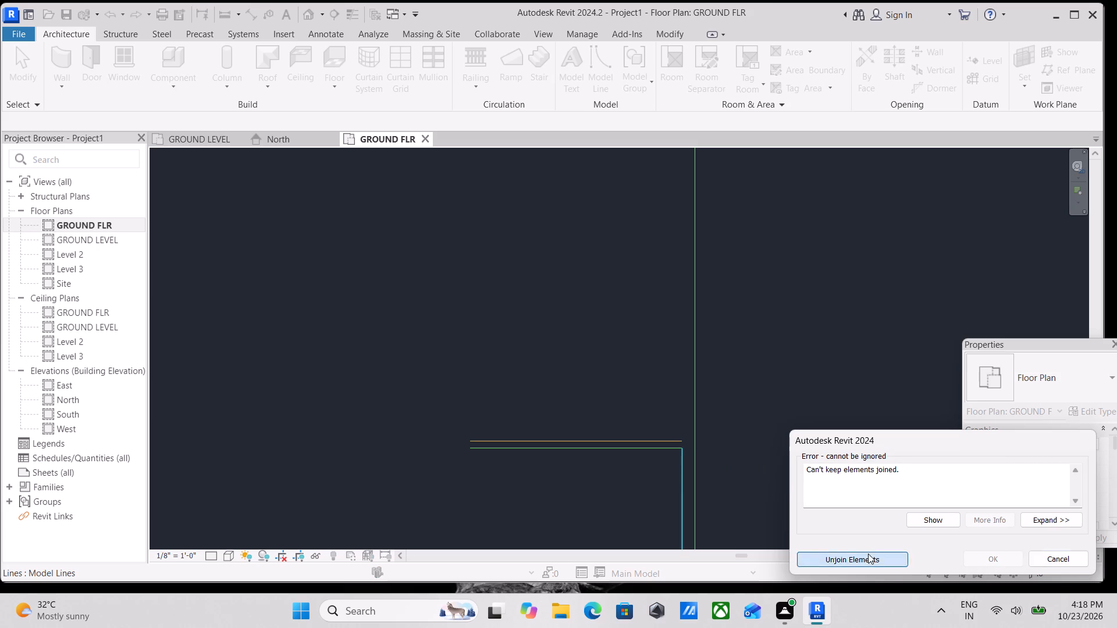
scroll(663, 422, down, 1)
middle_drag(663, 422, 674, 355)
scroll(699, 413, up, 3)
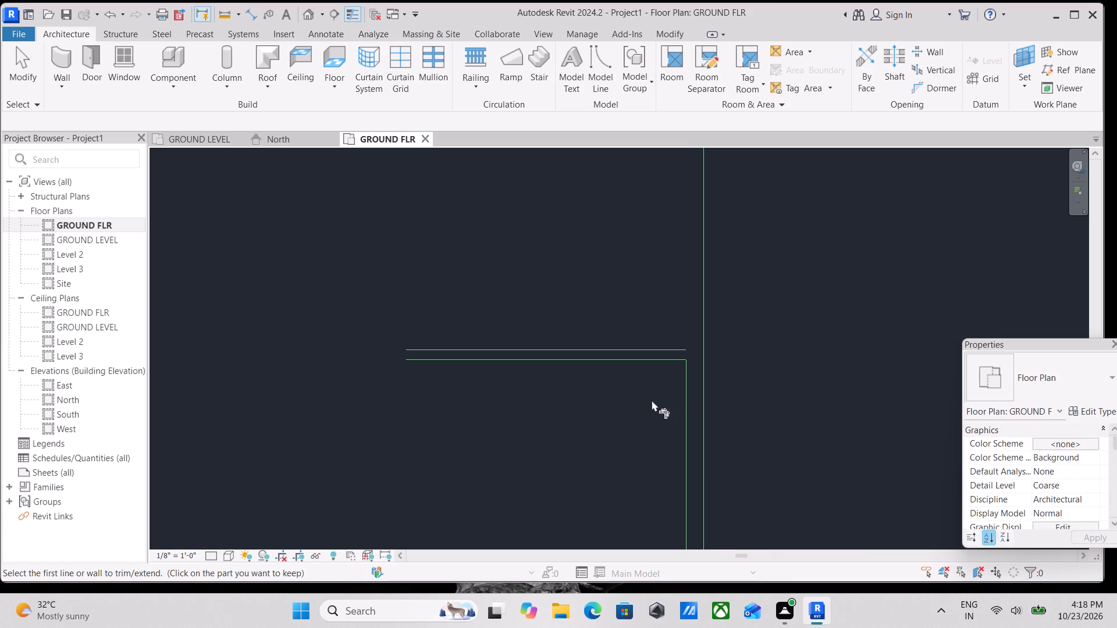
key(Escape)
scroll(659, 388, down, 2)
middle_drag(671, 389, 671, 310)
key(Escape)
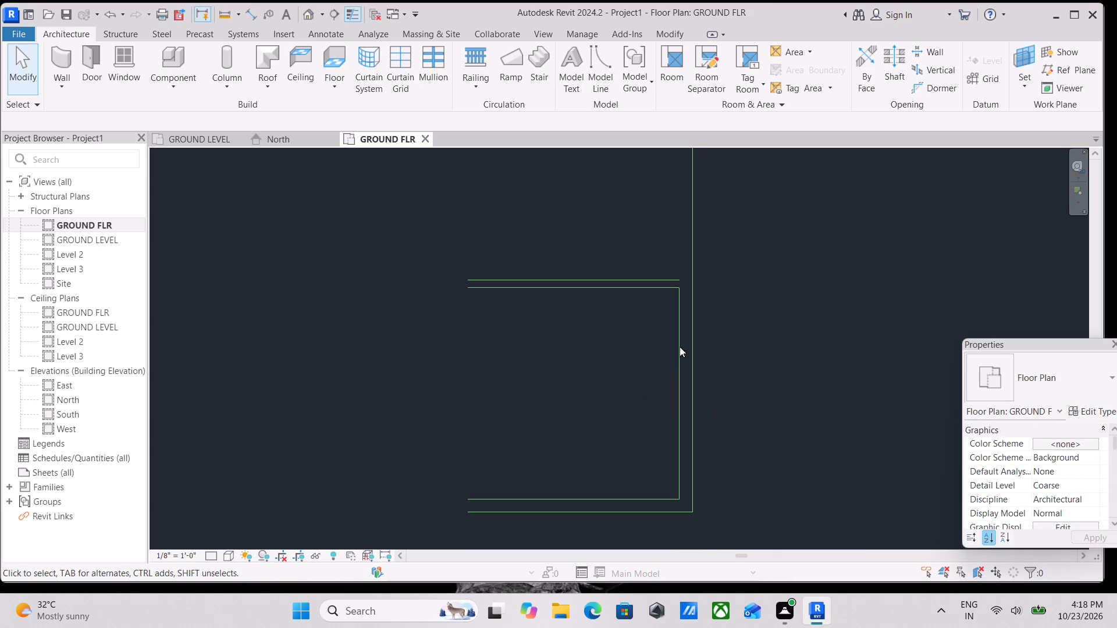
key(Escape)
Create a vertical model line offset 13' to the west of the inner east wall line, using Pick Lines.
text(LI)
click(652, 85)
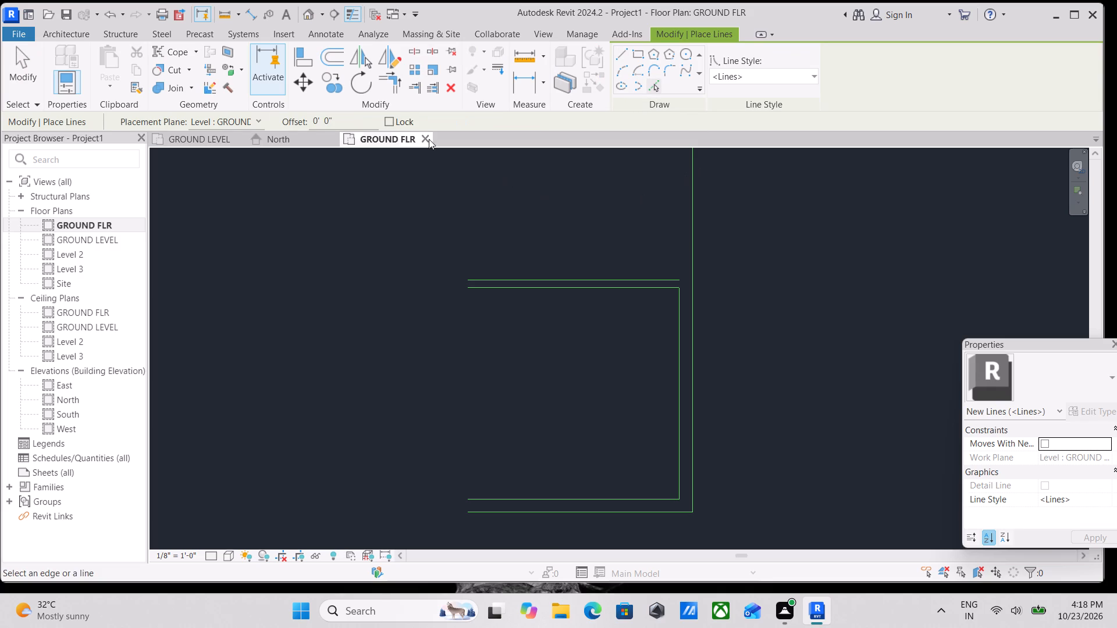
drag(339, 115, 225, 117)
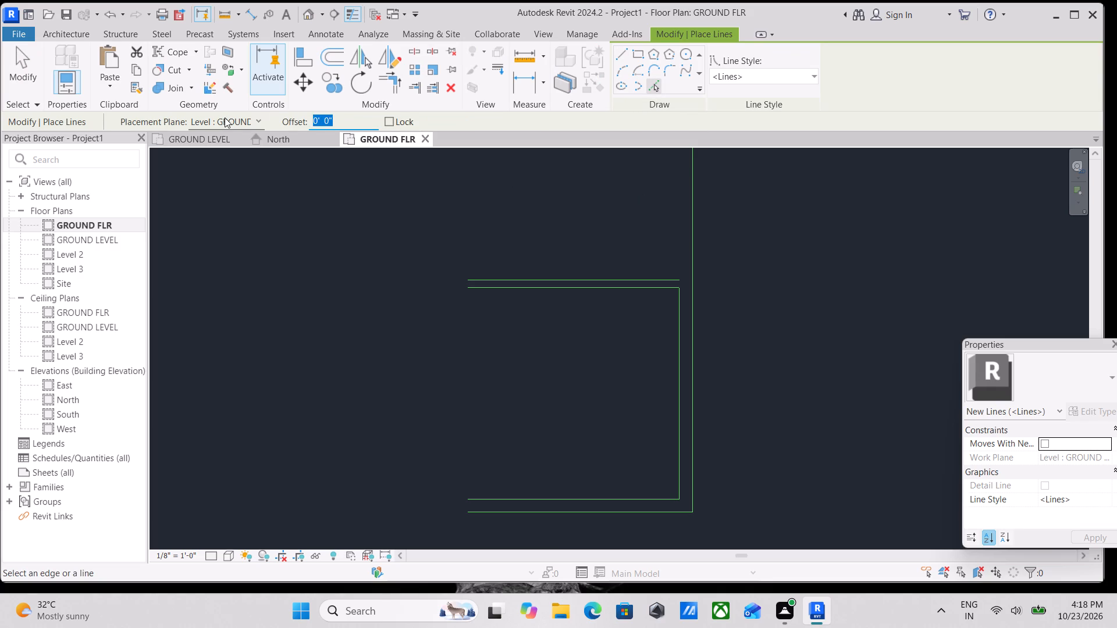
text(13)
key(apostrophe)
key(Return)
click(678, 406)
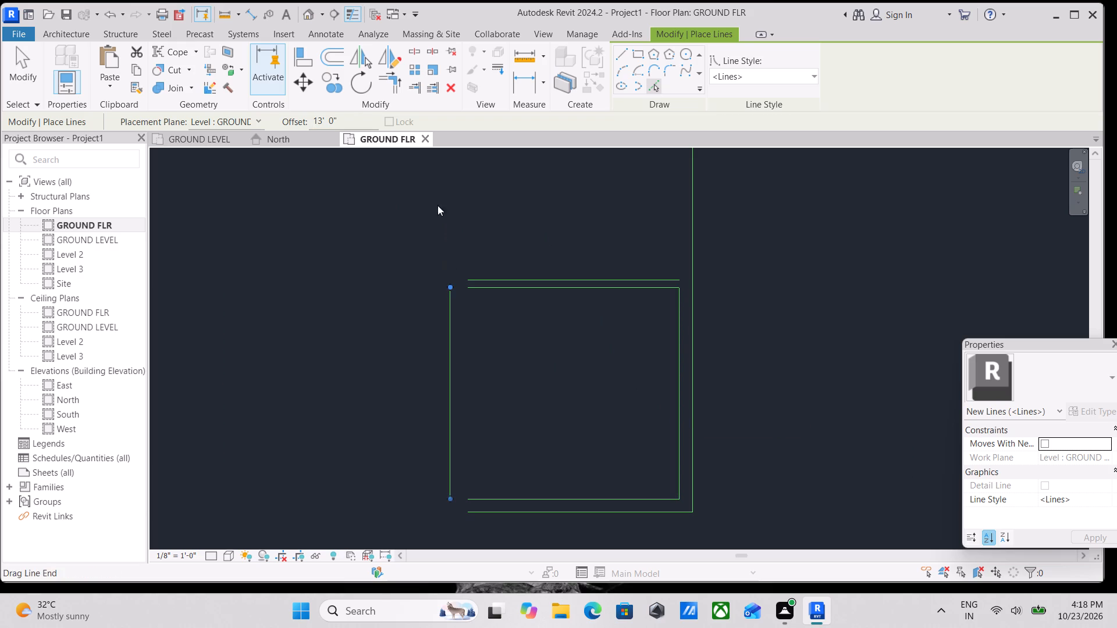
Create a parallel model line offset 5" to the west of the new vertical line to outline the room's west partition.
drag(343, 124, 248, 120)
key(5)
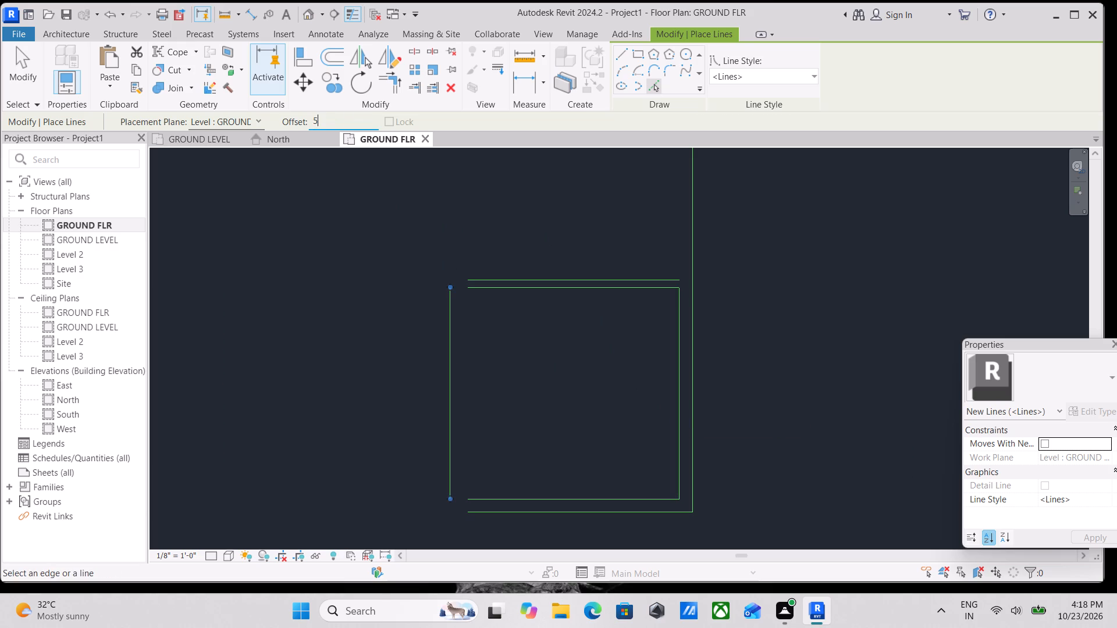
key(shift+quotedbl)
key(Return)
click(444, 392)
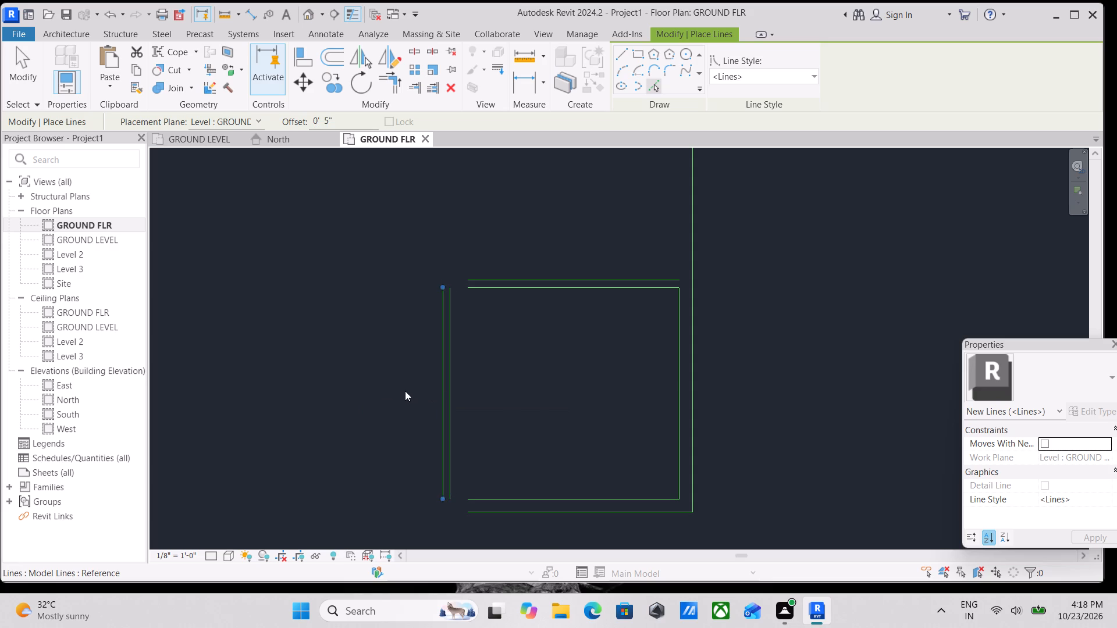
key(Escape)
Trim/extend the west partition's inner line and the inner lower horizontal line to a corner.
middle_drag(407, 449, 319, 372)
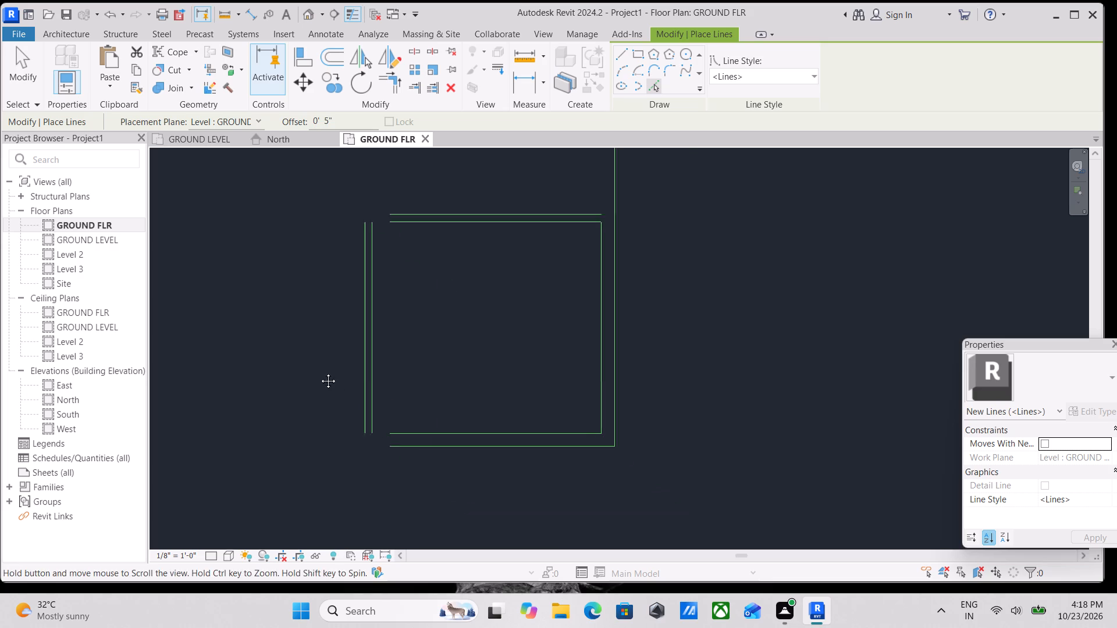
middle_drag(319, 372, 318, 370)
text(TR)
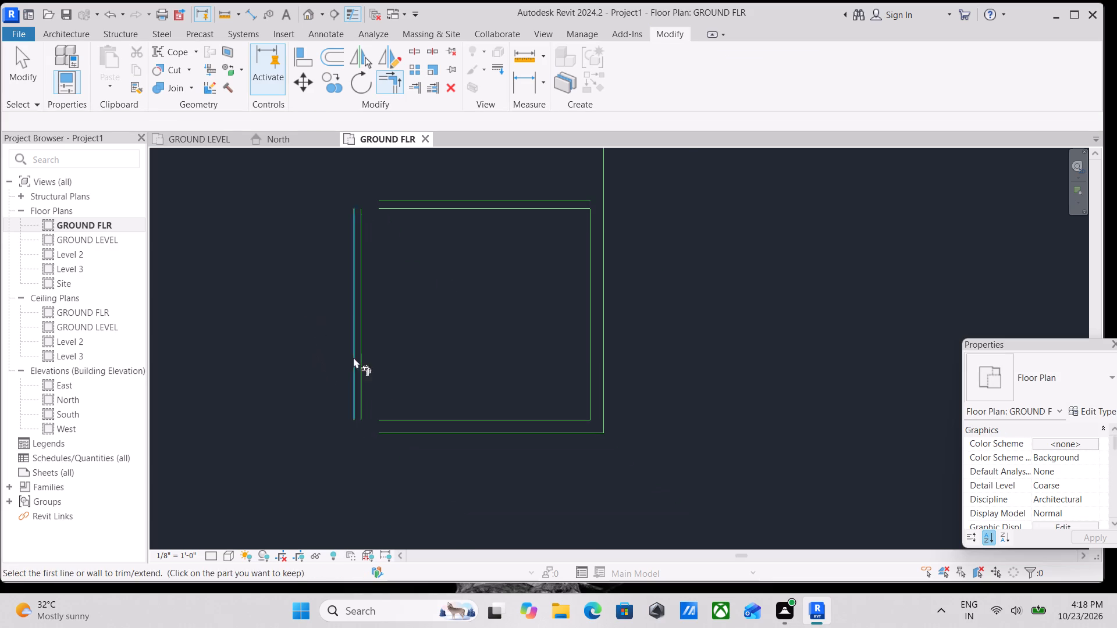
click(365, 382)
click(383, 415)
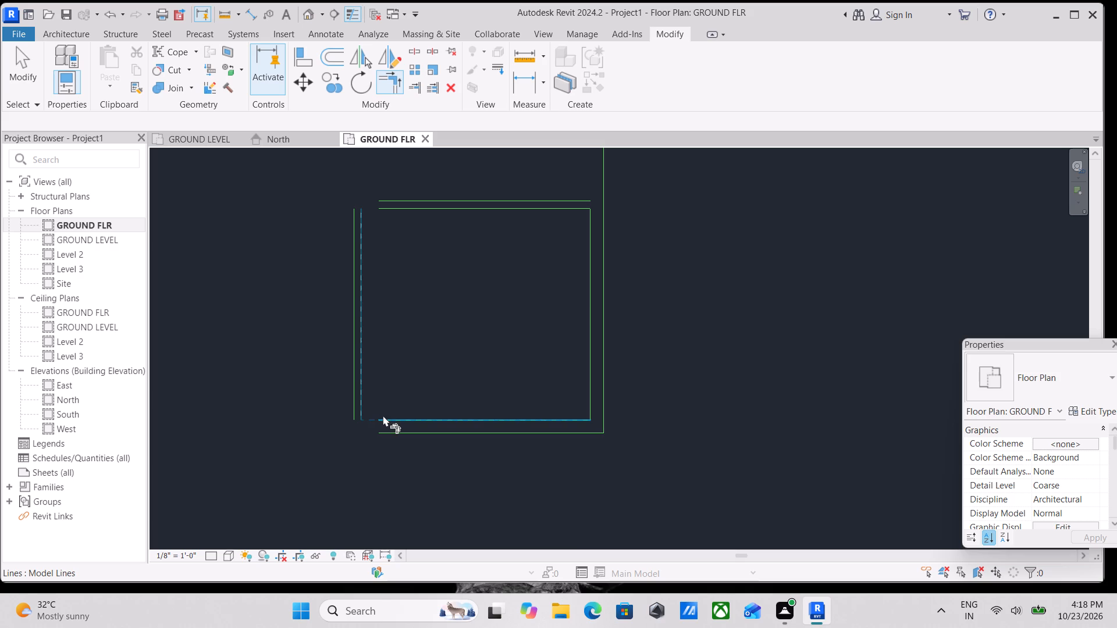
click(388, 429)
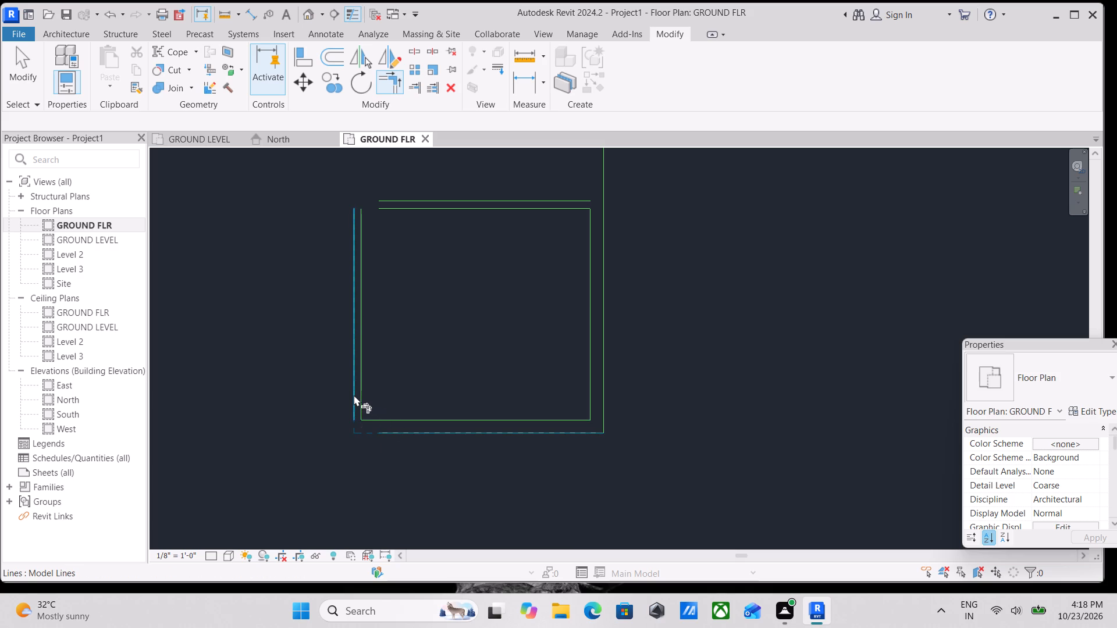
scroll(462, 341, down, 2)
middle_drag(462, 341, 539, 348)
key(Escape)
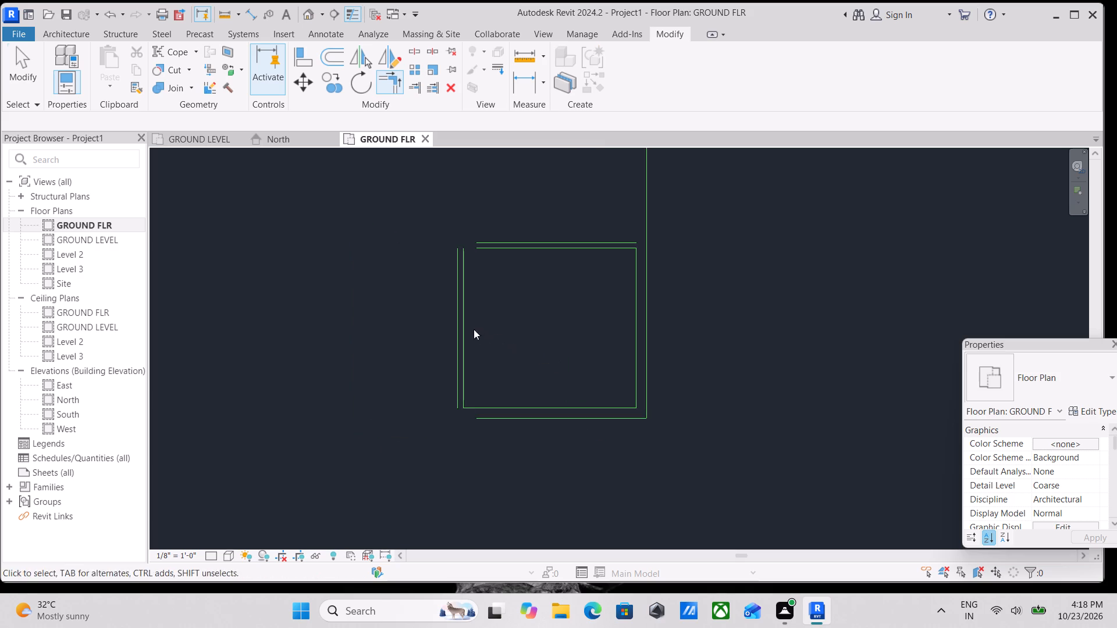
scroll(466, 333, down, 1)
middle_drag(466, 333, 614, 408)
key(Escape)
Trim/extend the west partition's outer line and the outer lower horizontal line to a corner.
scroll(592, 426, up, 2)
middle_drag(621, 391, 642, 401)
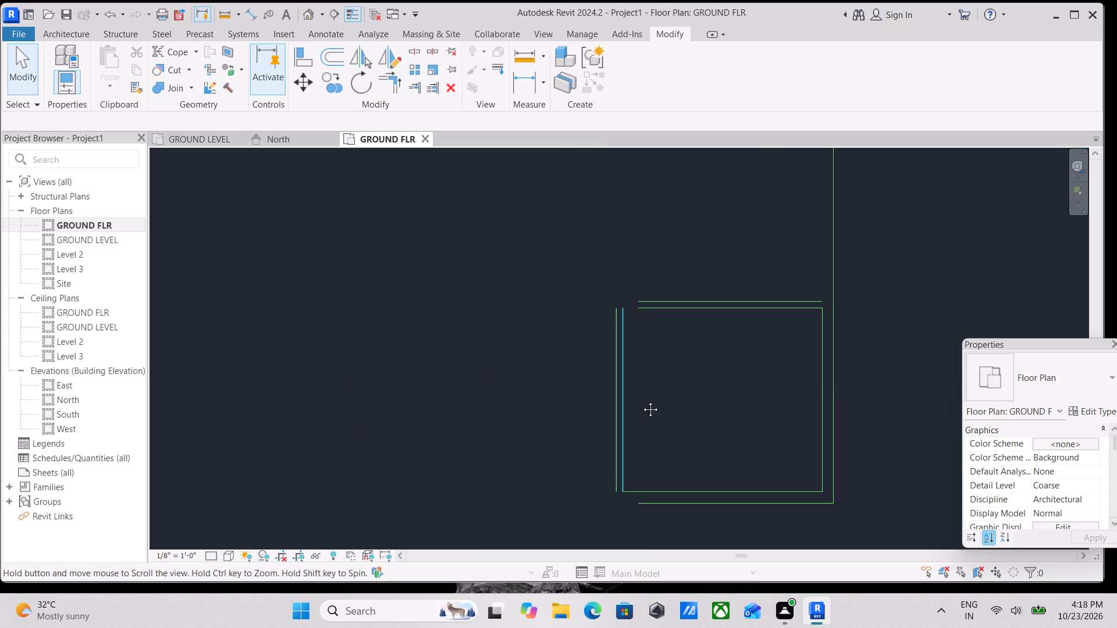
middle_drag(642, 401, 733, 411)
middle_drag(731, 411, 524, 354)
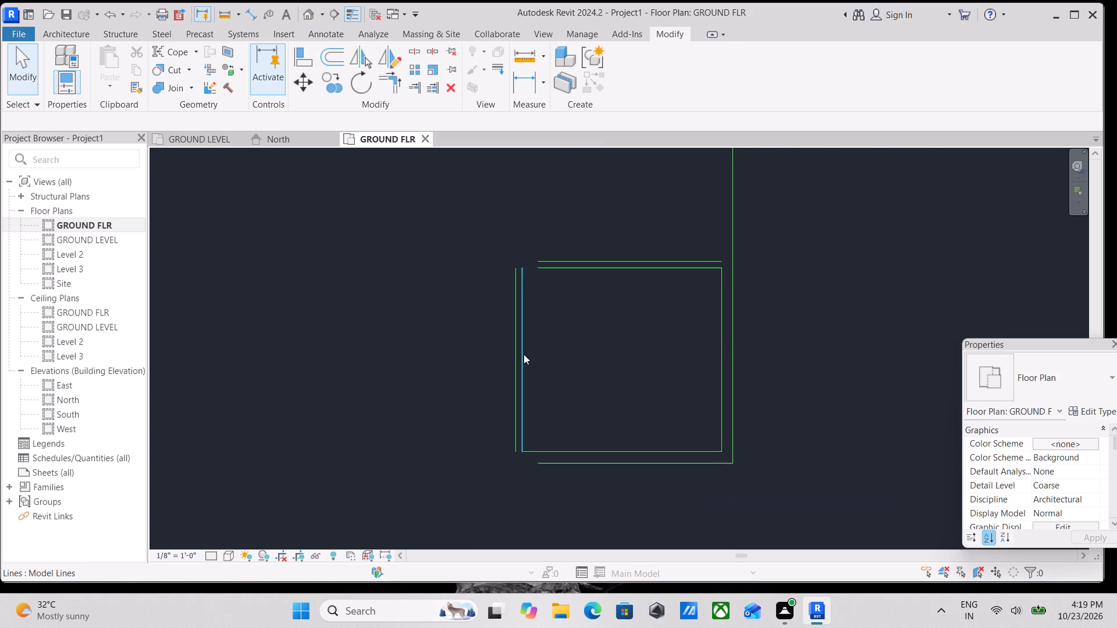
middle_drag(548, 378, 543, 349)
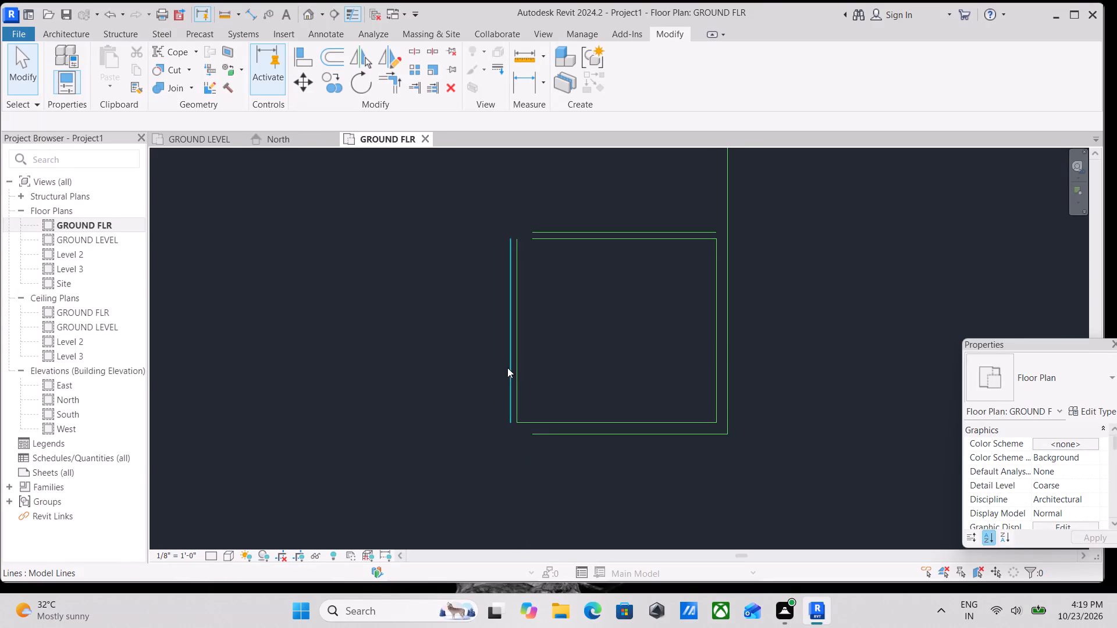
middle_drag(570, 371, 666, 374)
middle_drag(666, 374, 543, 384)
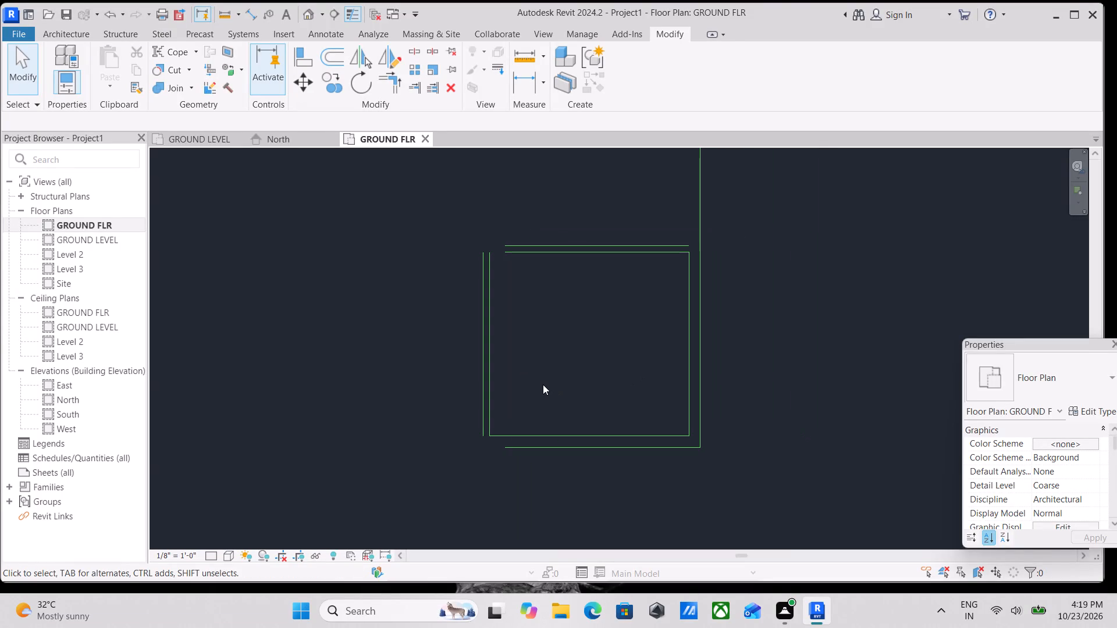
text(TR)
click(485, 399)
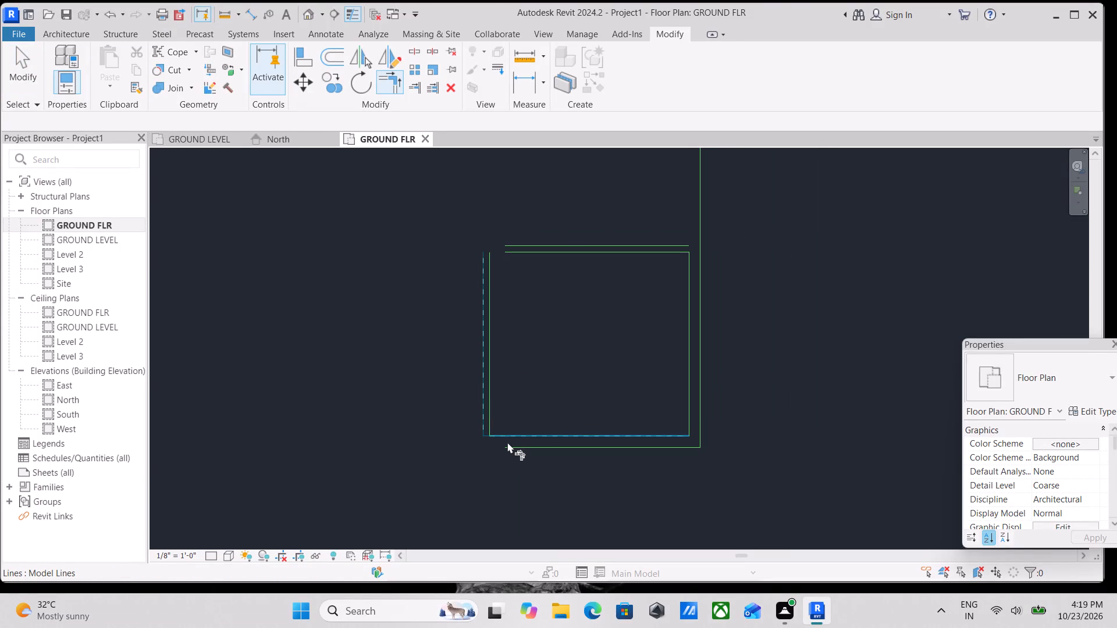
click(512, 447)
scroll(523, 338, down, 1)
middle_drag(523, 338, 553, 452)
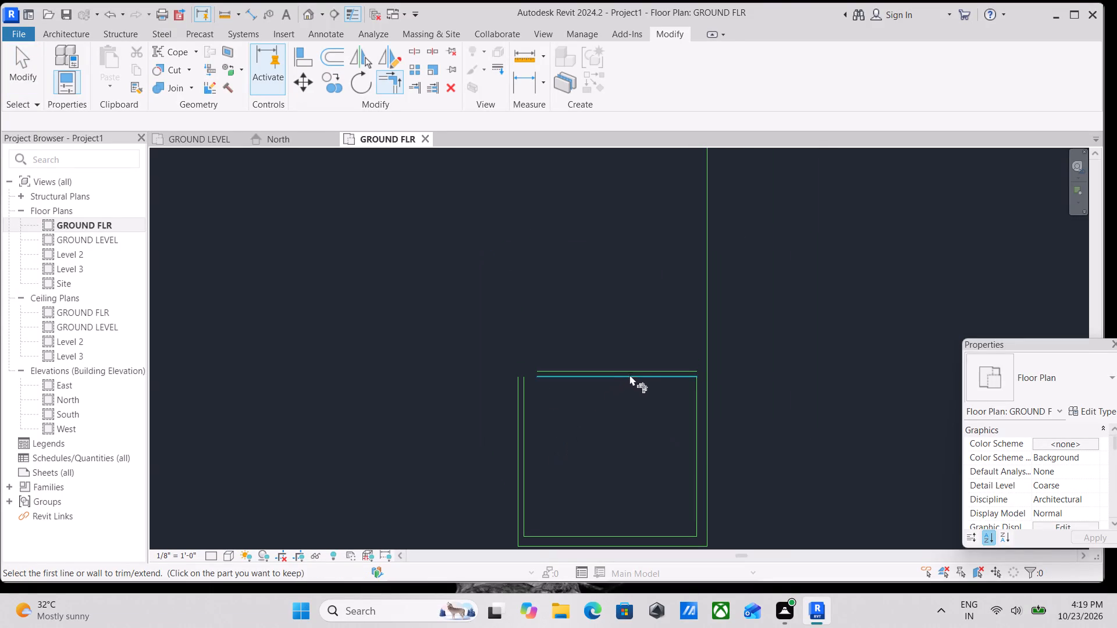
middle_drag(640, 370, 654, 408)
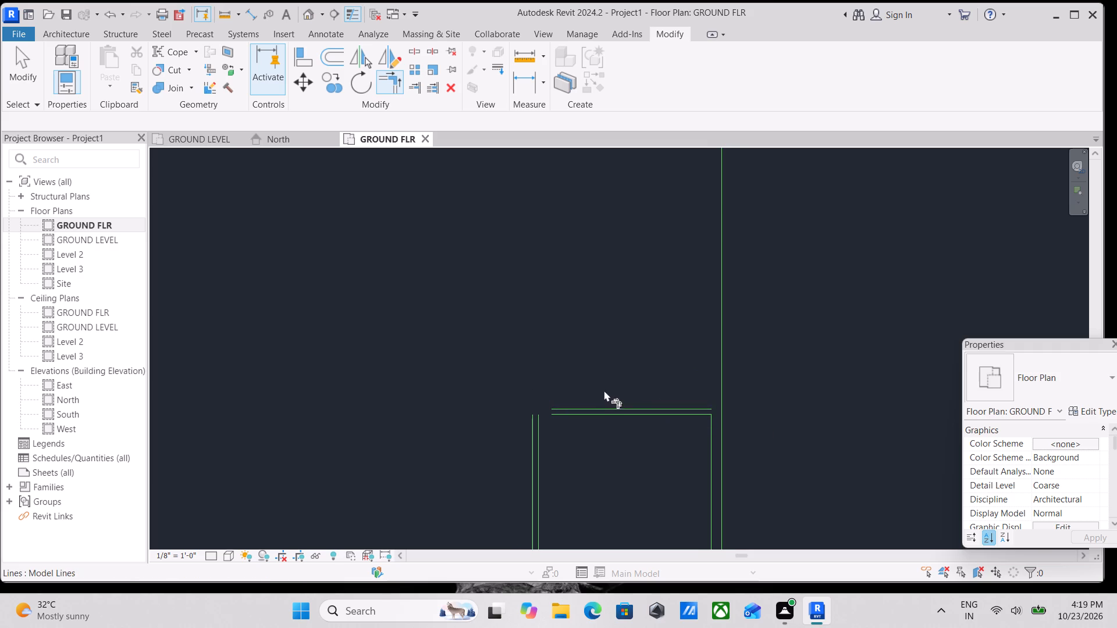
key(Escape)
Create a horizontal model line offset 7' to the north of the north partition's upper line, using Pick Lines.
scroll(604, 388, down, 2)
middle_drag(604, 388, 625, 410)
scroll(646, 437, up, 2)
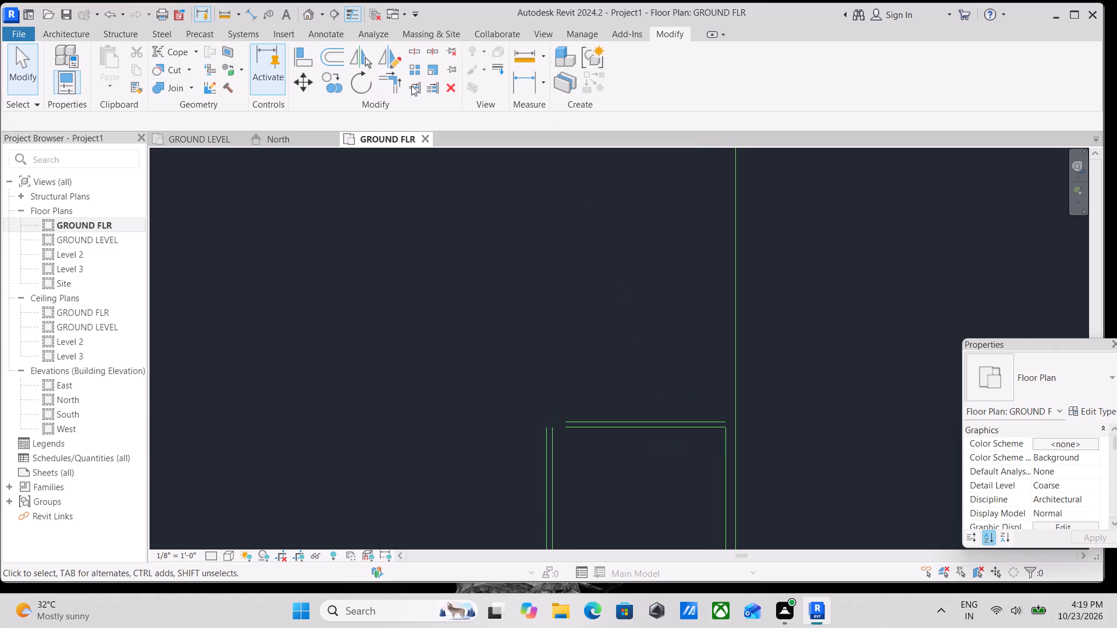
text(LI)
click(658, 86)
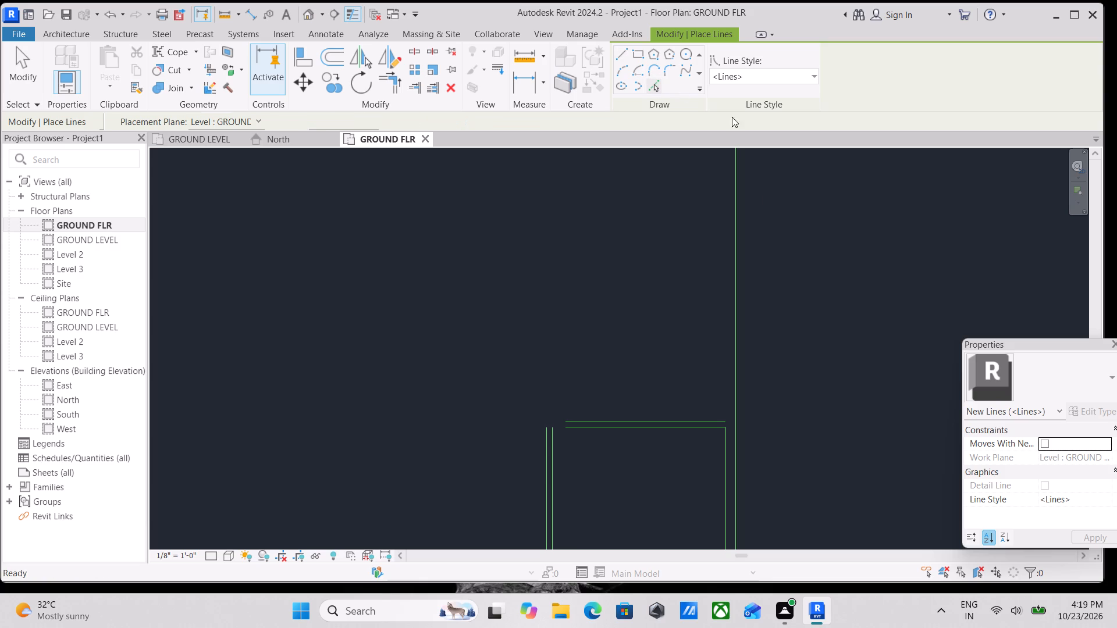
drag(346, 113, 265, 115)
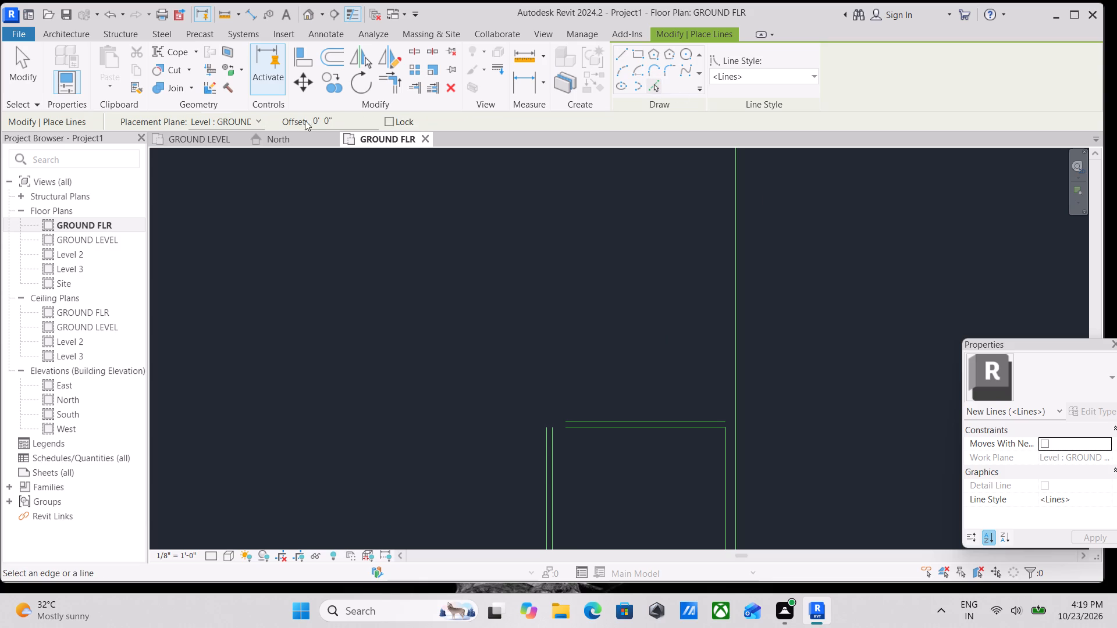
drag(342, 125, 277, 115)
text(7')
key(Return)
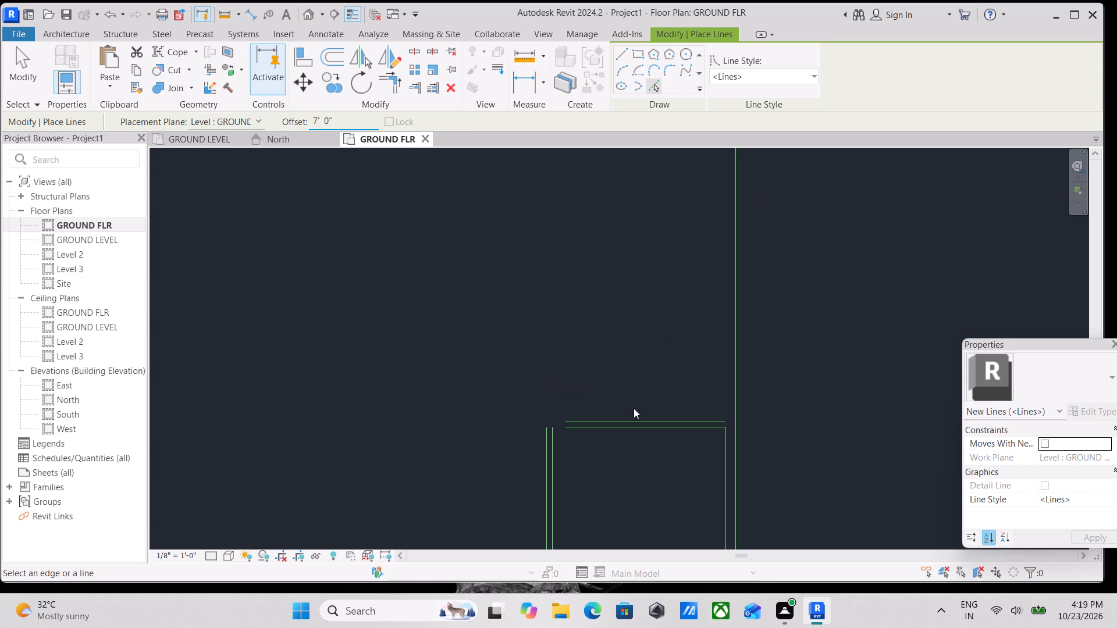
click(635, 419)
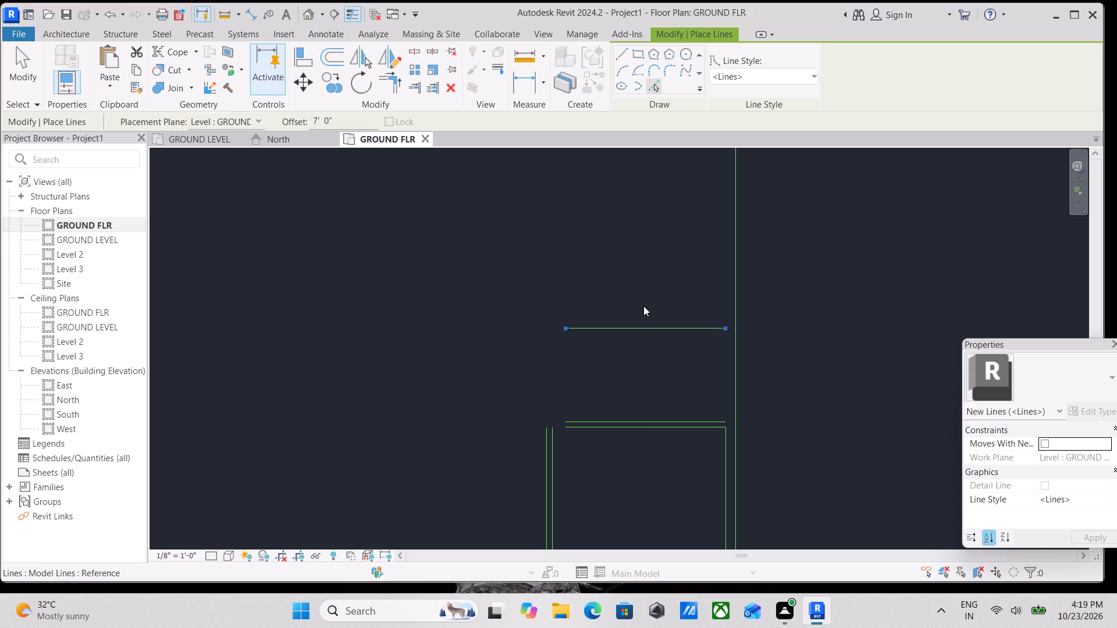
Create a parallel model line offset 5" to the north of the new horizontal line to outline a second partition.
middle_drag(643, 306, 625, 377)
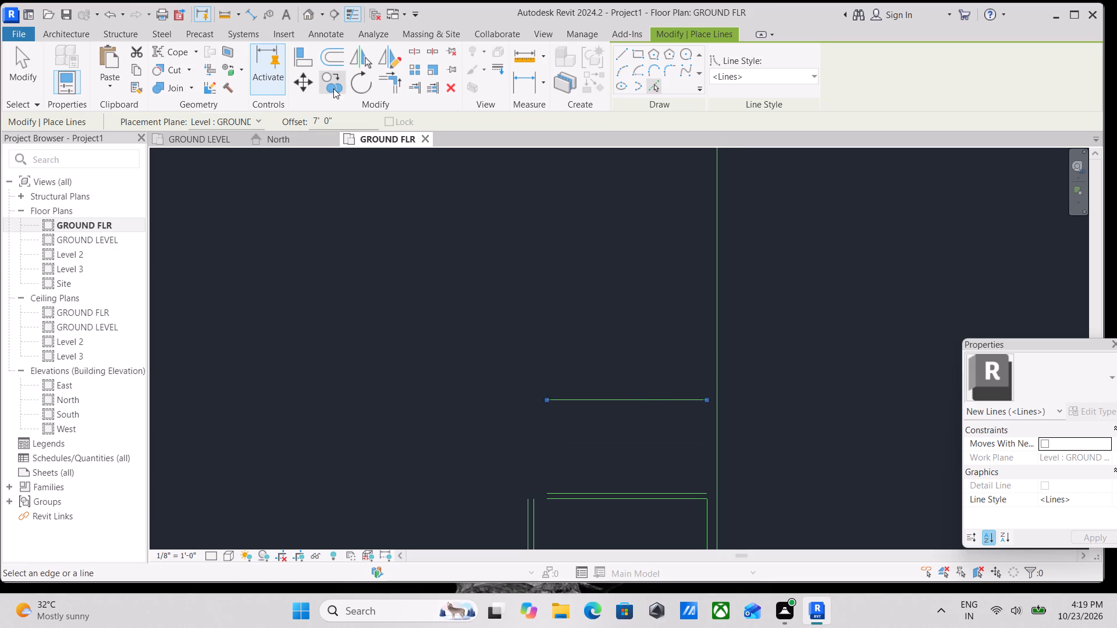
drag(340, 115, 271, 118)
key(5)
key(shift+quotedbl)
key(Return)
scroll(631, 384, up, 5)
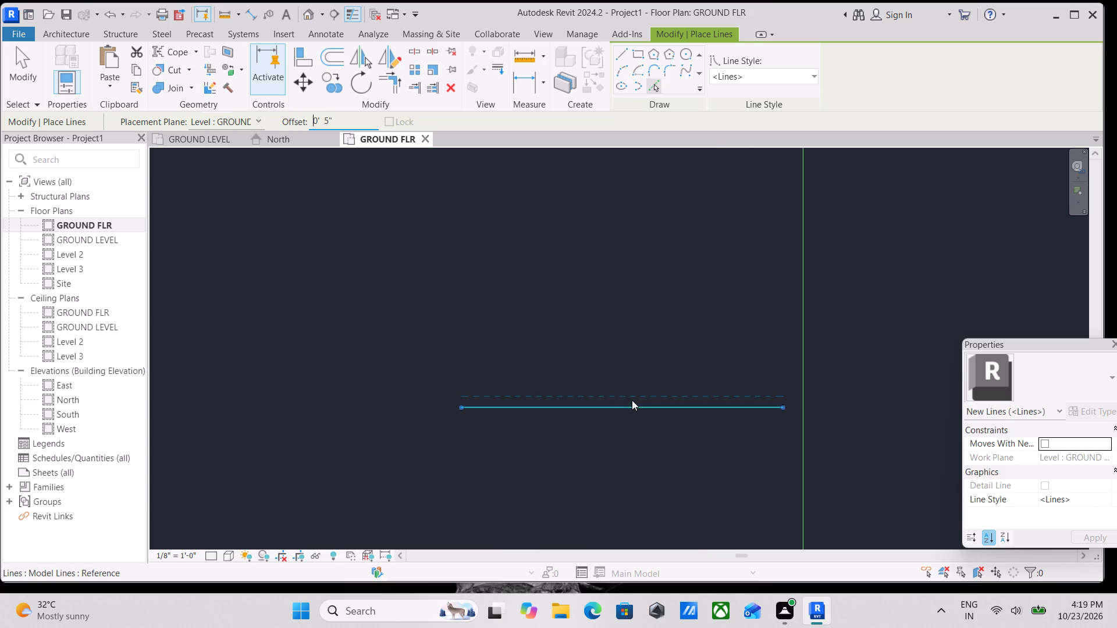
click(632, 401)
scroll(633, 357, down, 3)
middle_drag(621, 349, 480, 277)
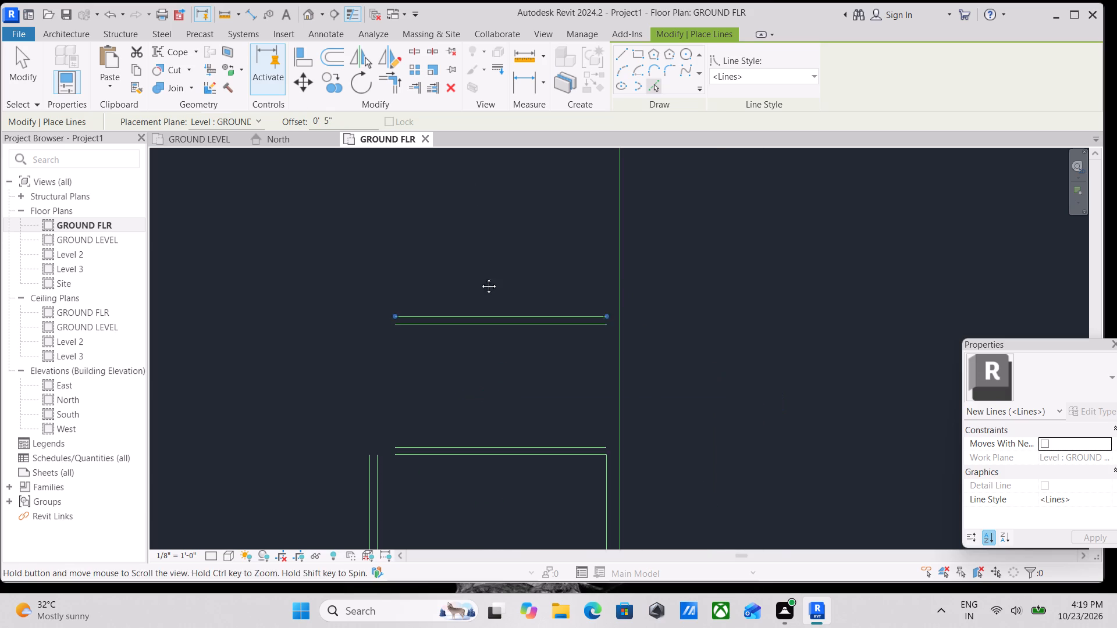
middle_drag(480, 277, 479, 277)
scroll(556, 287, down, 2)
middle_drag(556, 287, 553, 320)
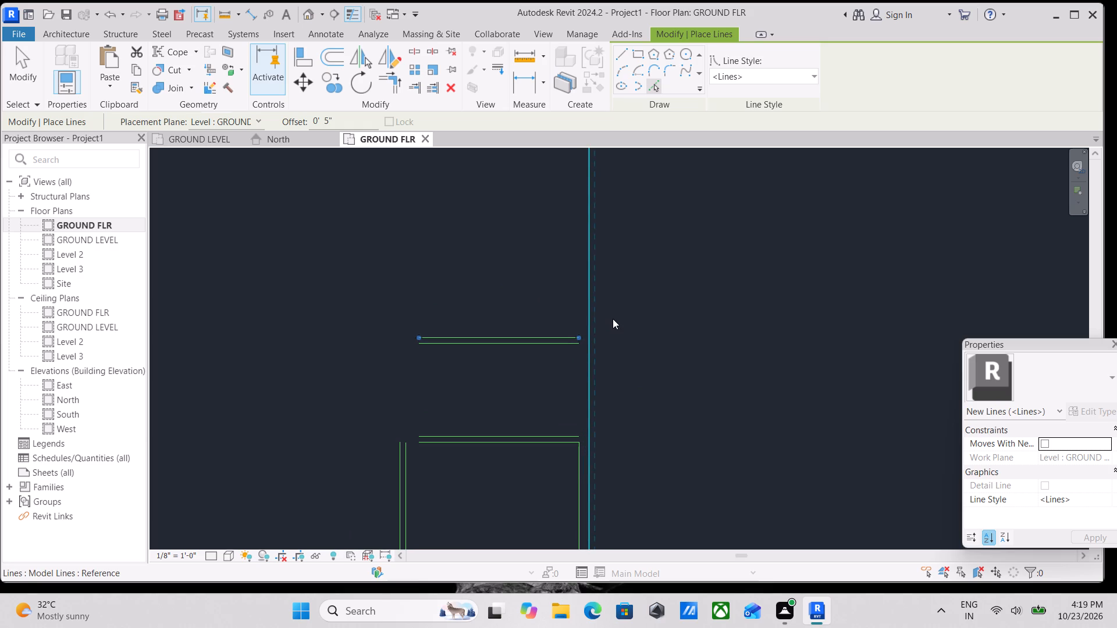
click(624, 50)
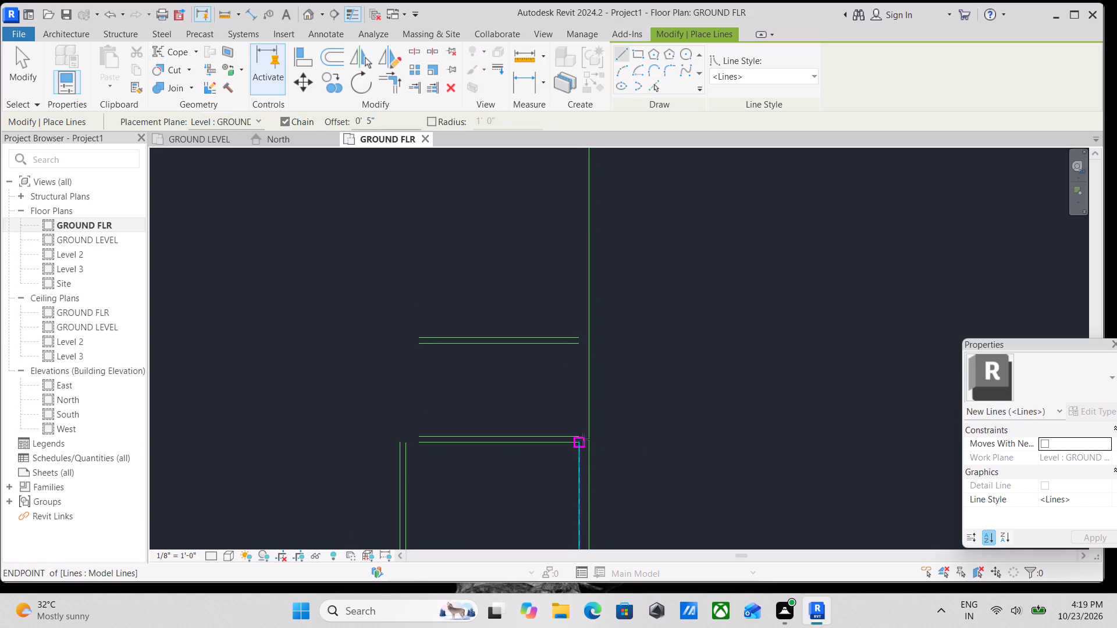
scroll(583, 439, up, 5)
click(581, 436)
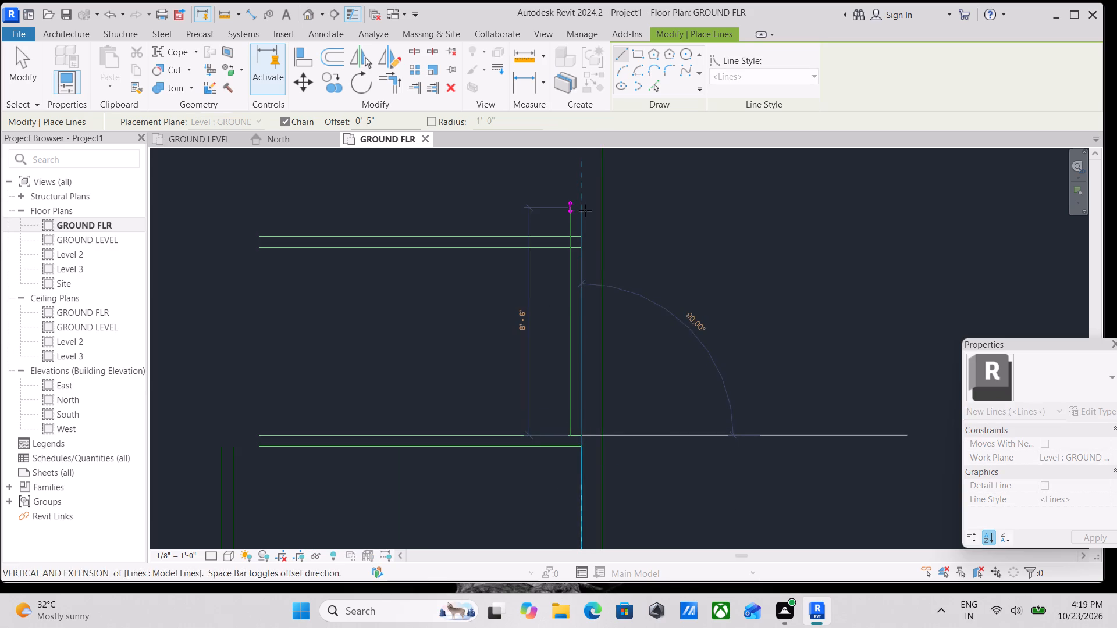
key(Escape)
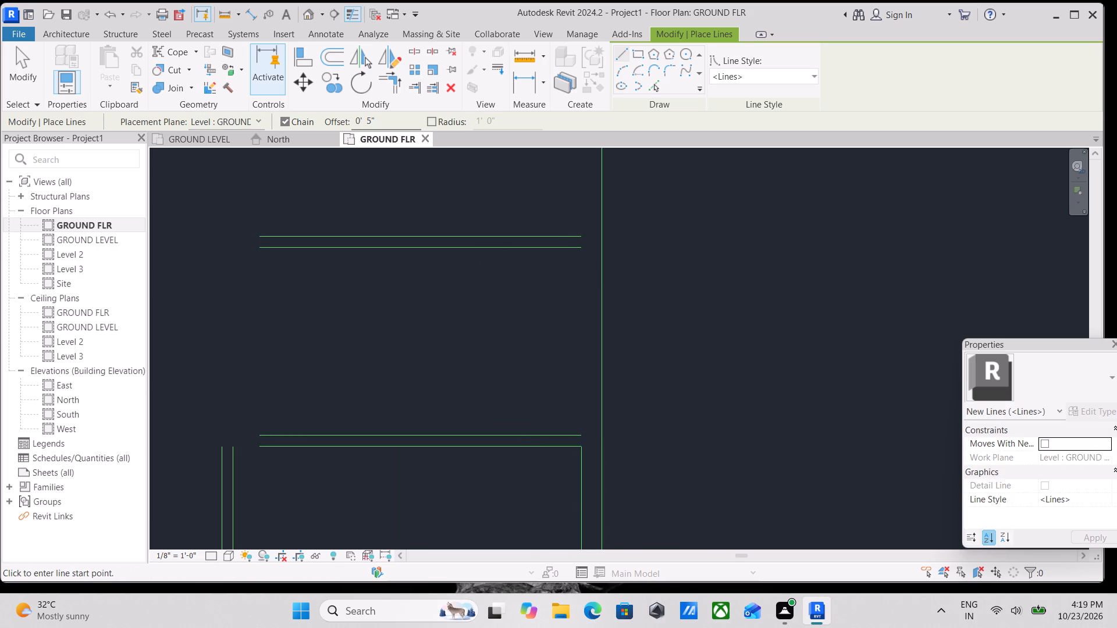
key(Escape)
Draw a 7' vertical model line joining the east ends of the north partition's upper line and the second partition's lower line.
text(LI)
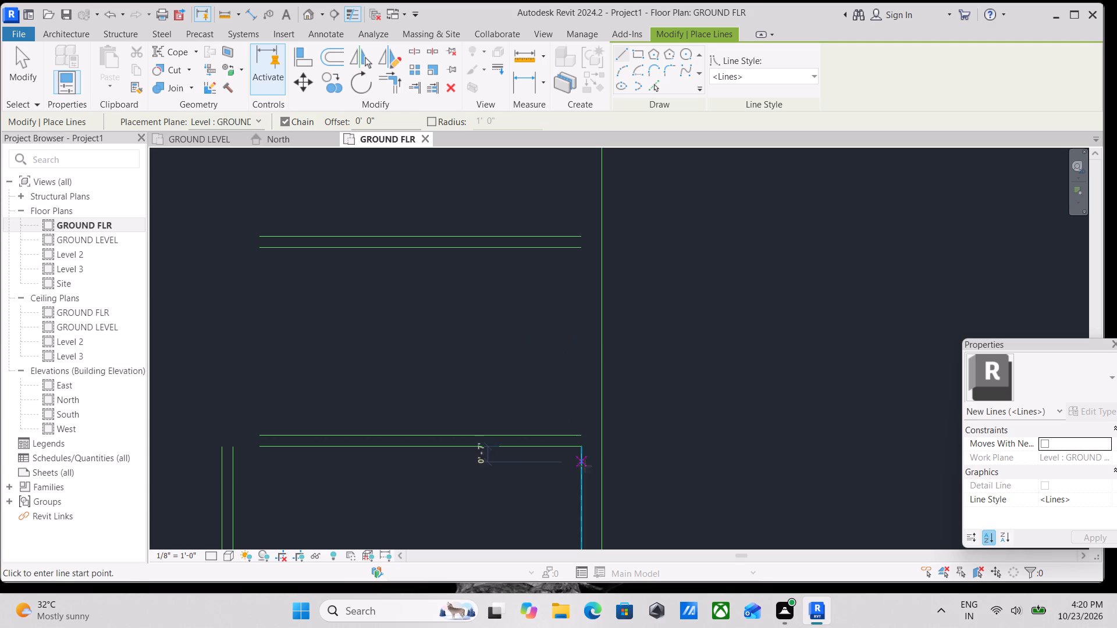
click(580, 434)
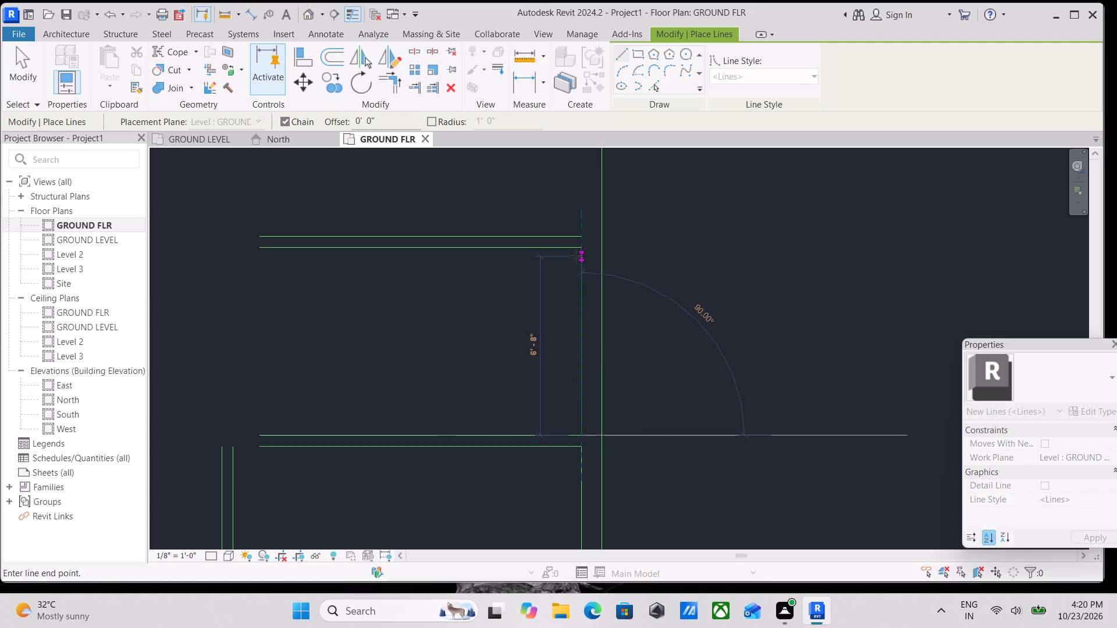
click(577, 245)
key(Escape)
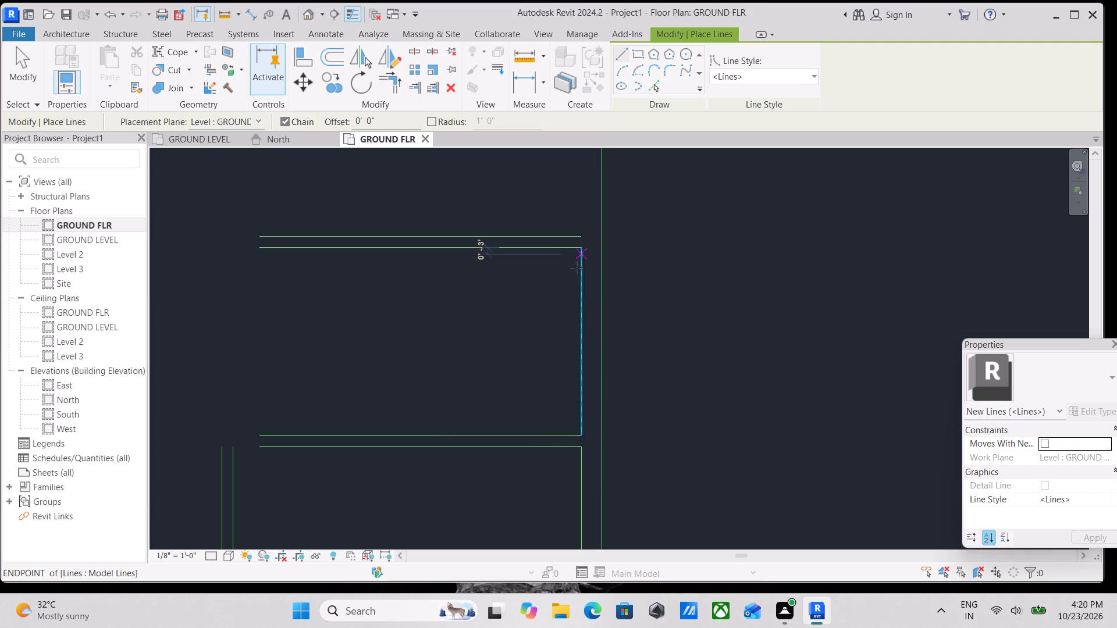
scroll(558, 295, down, 2)
middle_drag(491, 324, 675, 358)
scroll(667, 351, down, 2)
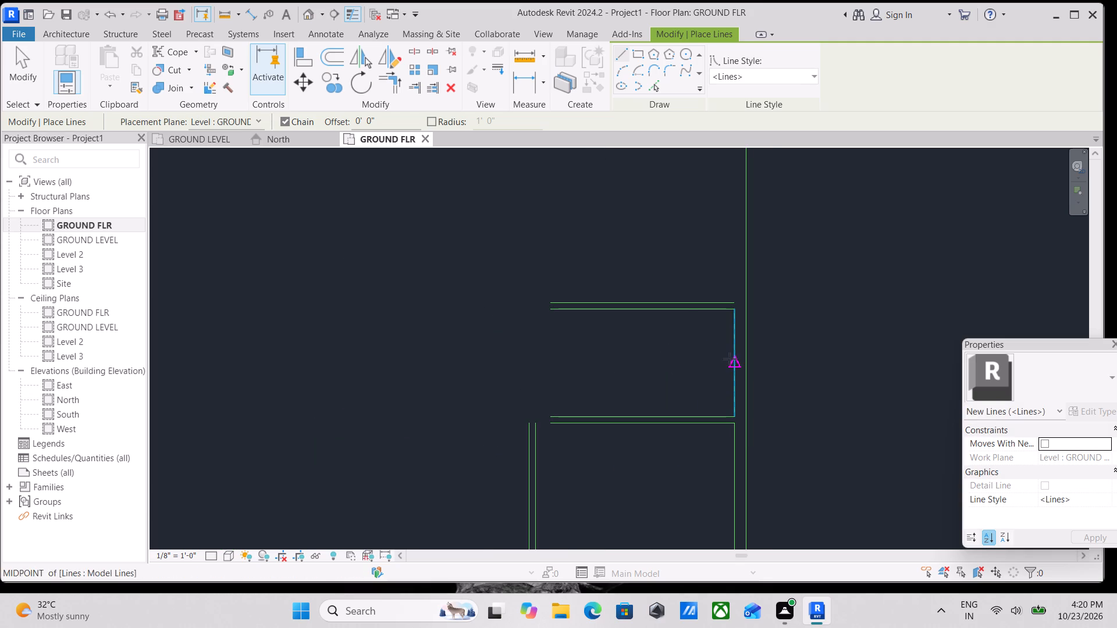
scroll(733, 352, up, 1)
key(Escape)
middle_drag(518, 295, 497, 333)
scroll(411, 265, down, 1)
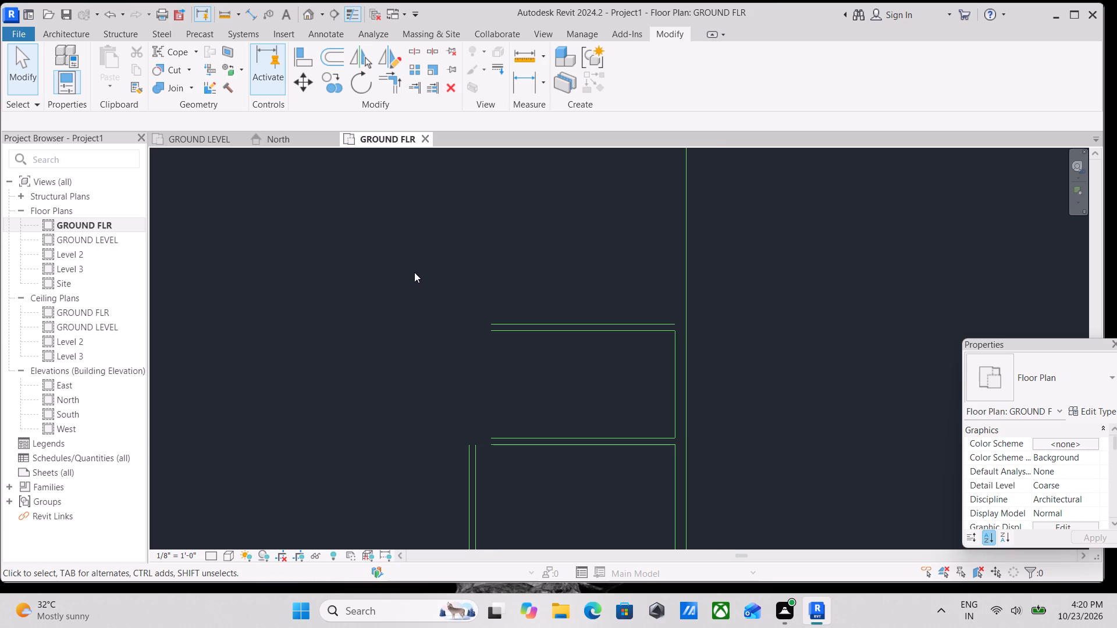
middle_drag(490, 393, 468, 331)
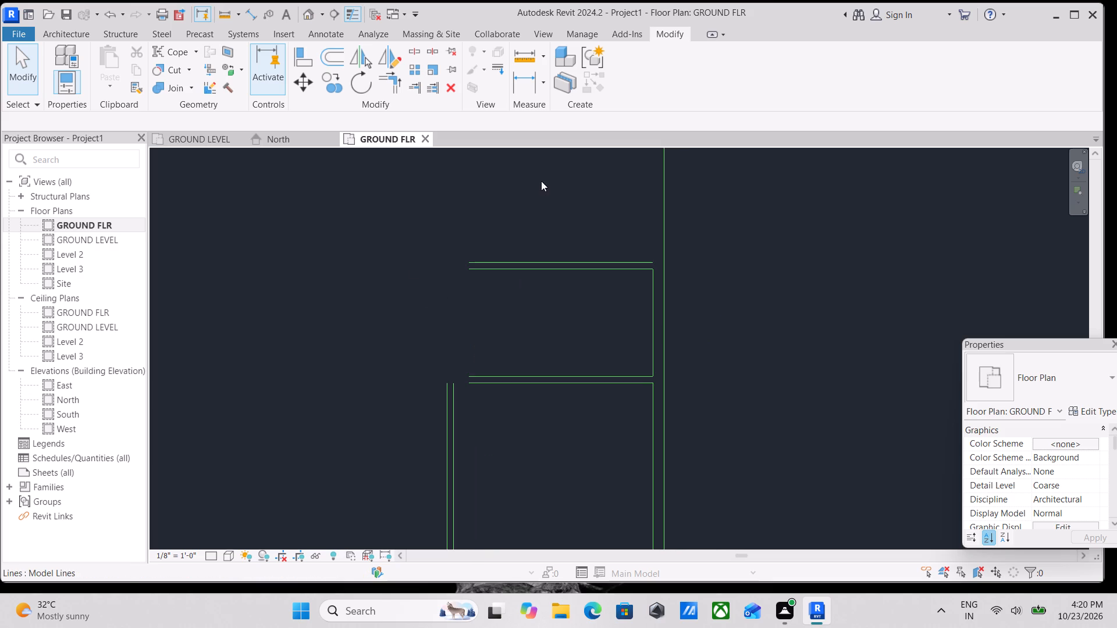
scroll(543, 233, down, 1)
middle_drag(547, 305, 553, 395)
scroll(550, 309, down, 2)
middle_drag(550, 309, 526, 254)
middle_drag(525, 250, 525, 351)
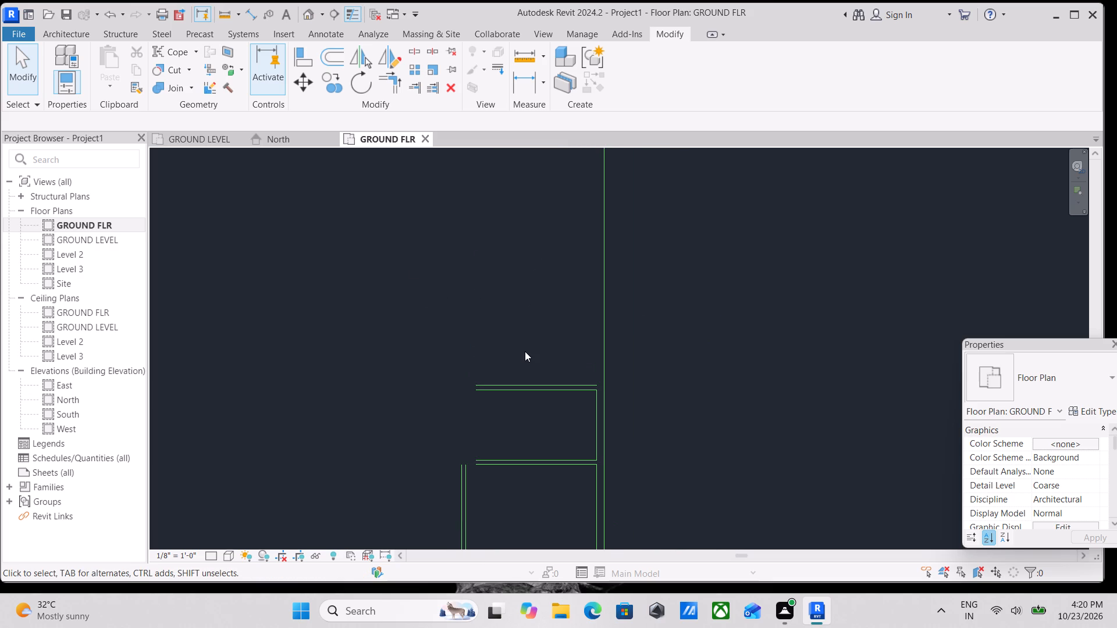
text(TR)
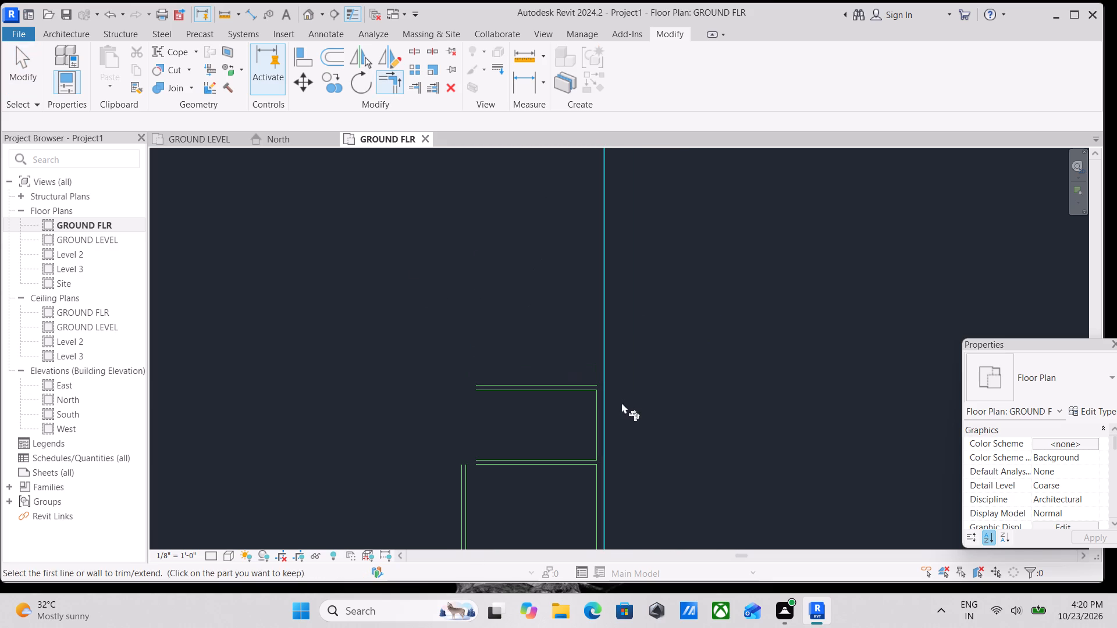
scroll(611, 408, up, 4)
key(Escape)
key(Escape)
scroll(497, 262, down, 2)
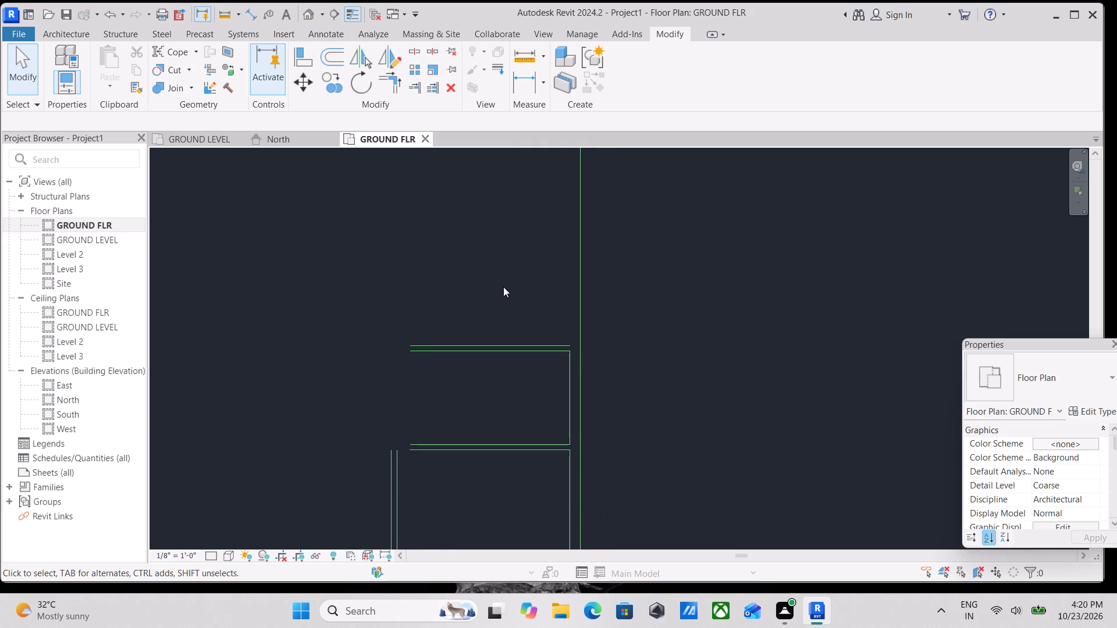
Create a vertical model line offset 3' to the west of the new east connecting line, using Pick Lines.
scroll(498, 322, down, 1)
scroll(482, 380, up, 2)
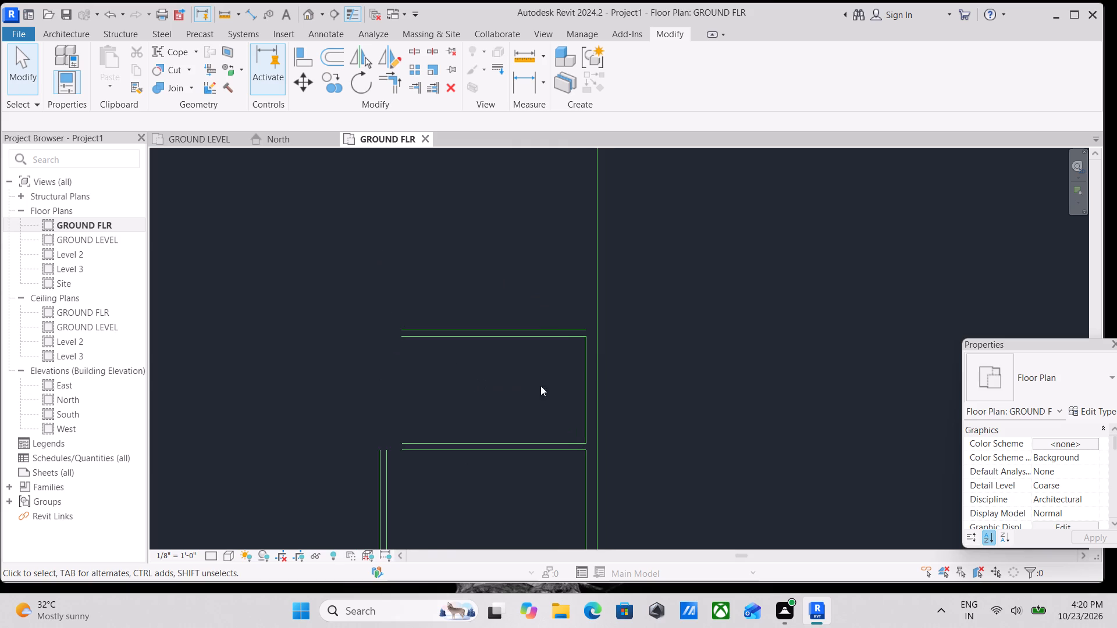
scroll(553, 316, up, 2)
middle_drag(568, 352, 625, 318)
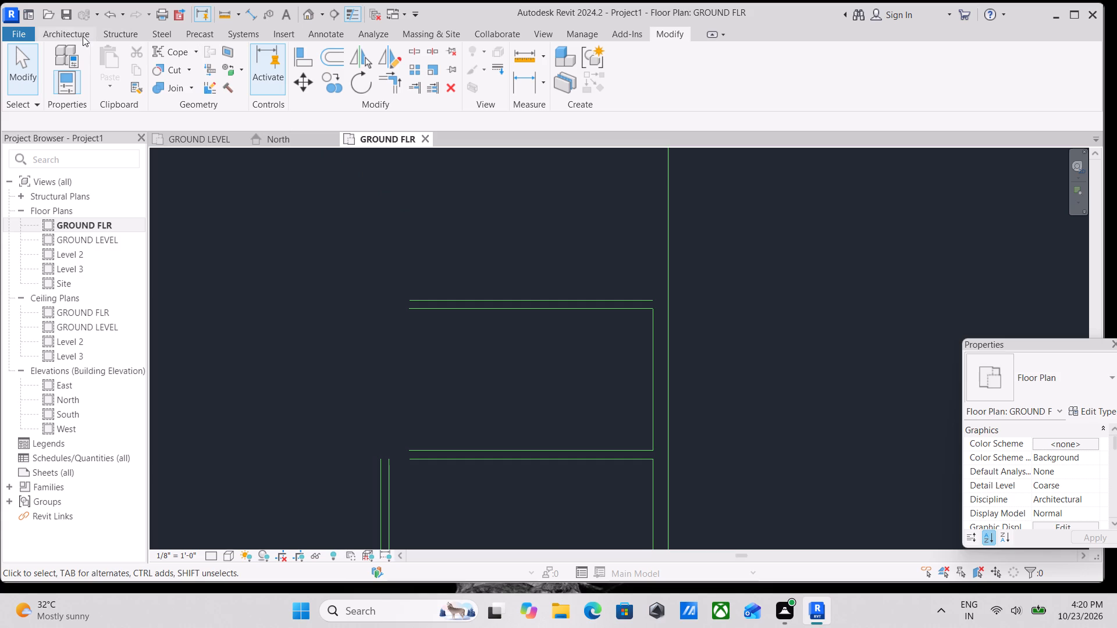
text(LI)
drag(385, 120, 330, 119)
text(3')
key(Return)
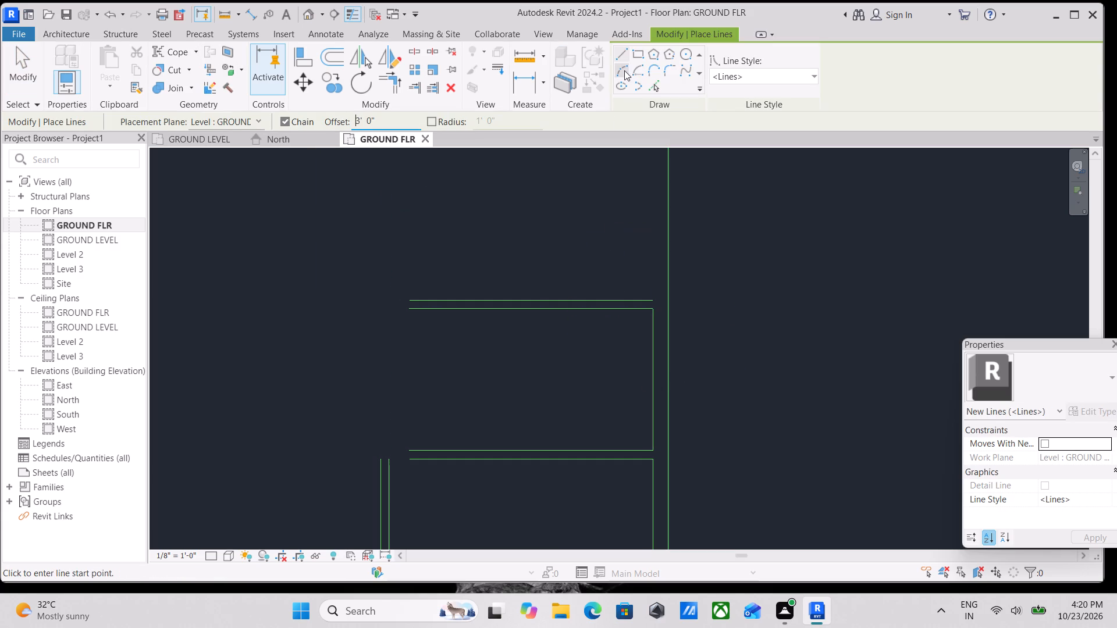
click(648, 88)
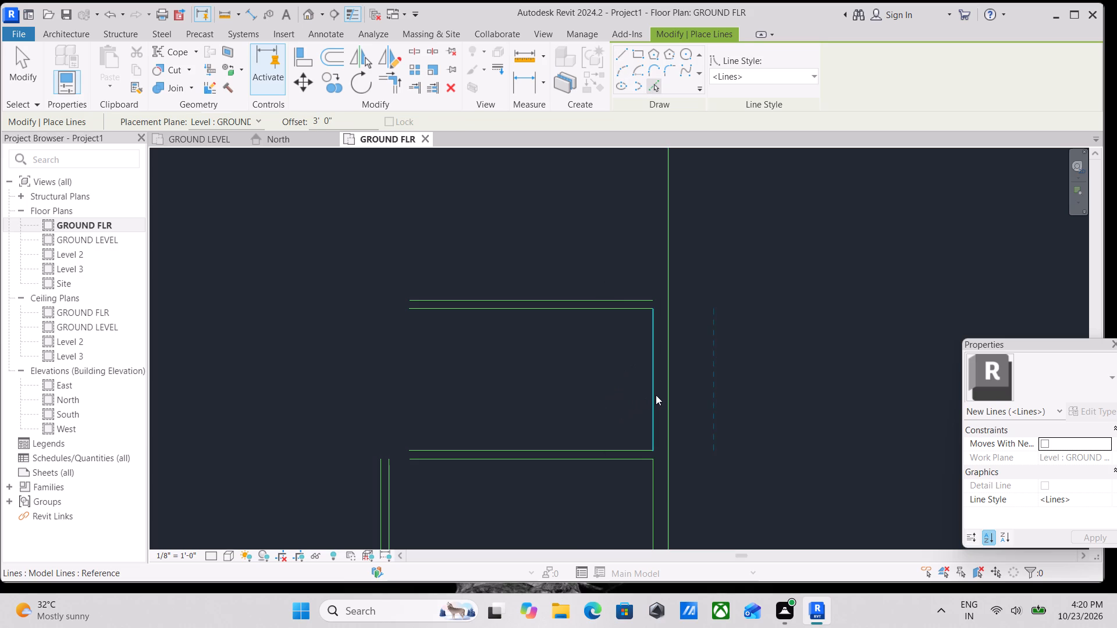
click(648, 394)
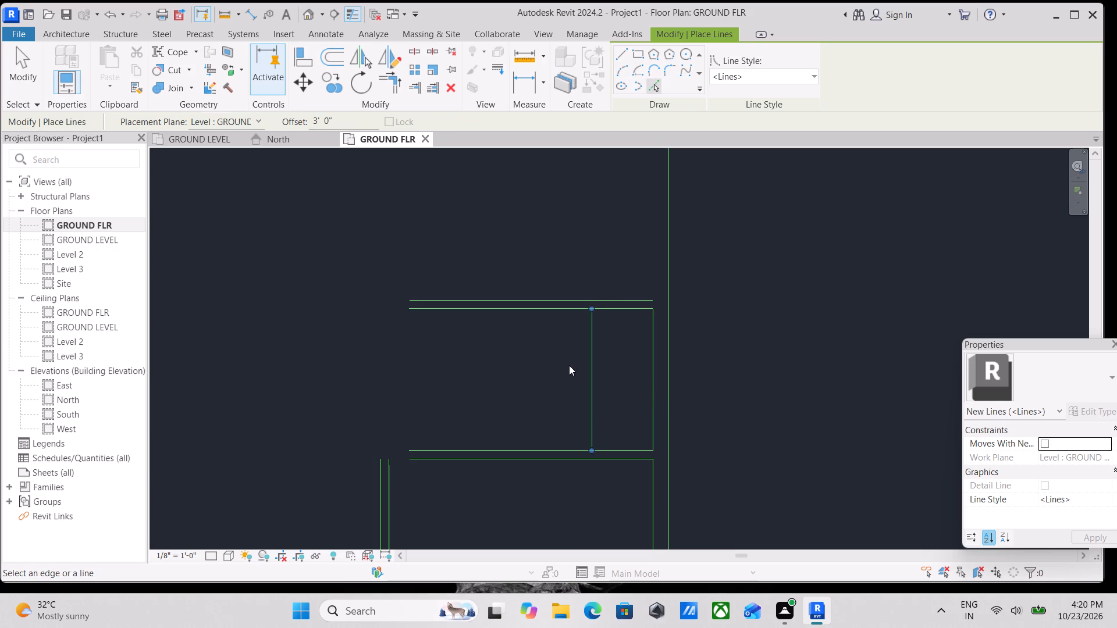
key(Escape)
middle_drag(520, 355, 634, 384)
key(Escape)
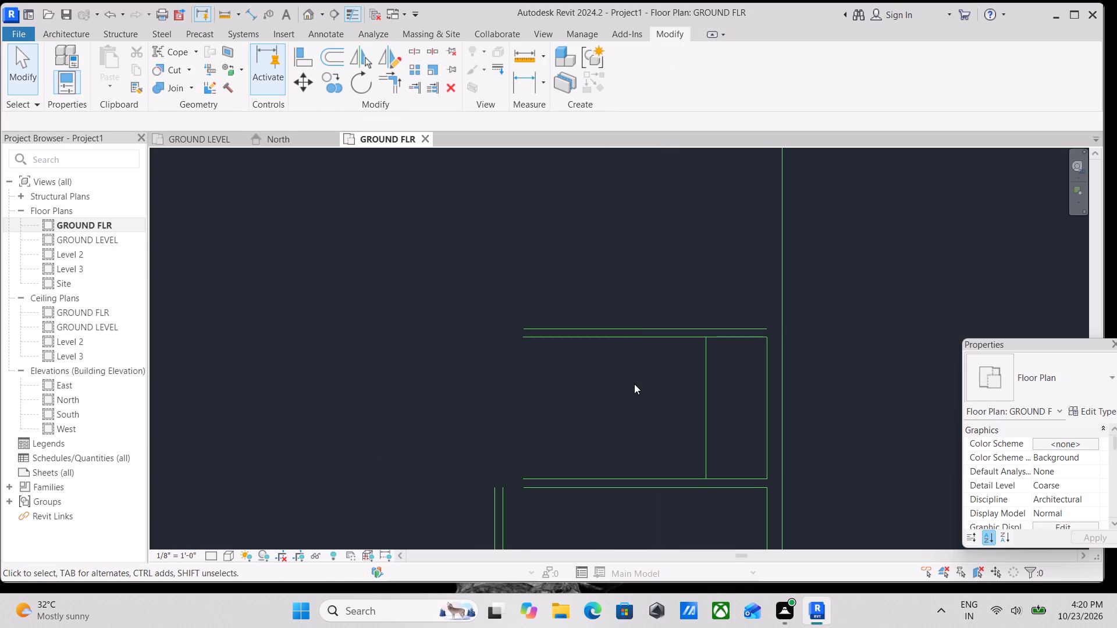
Draw a 10' horizontal model line westward from the midpoint of the new vertical line between the two partitions.
scroll(634, 384, down, 1)
middle_drag(634, 384, 646, 392)
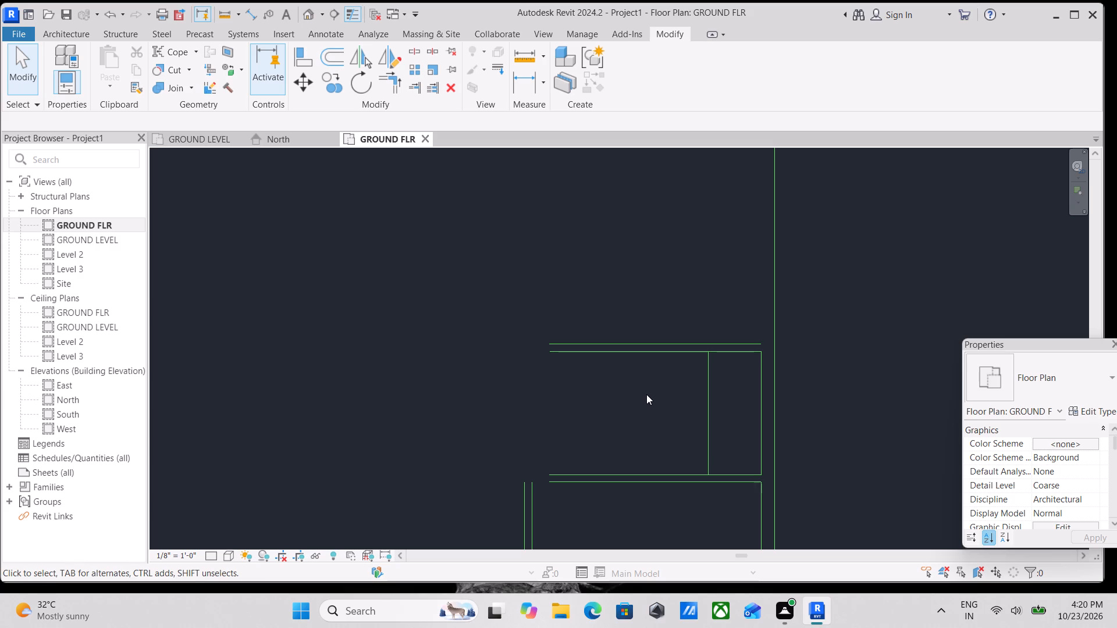
text(LI)
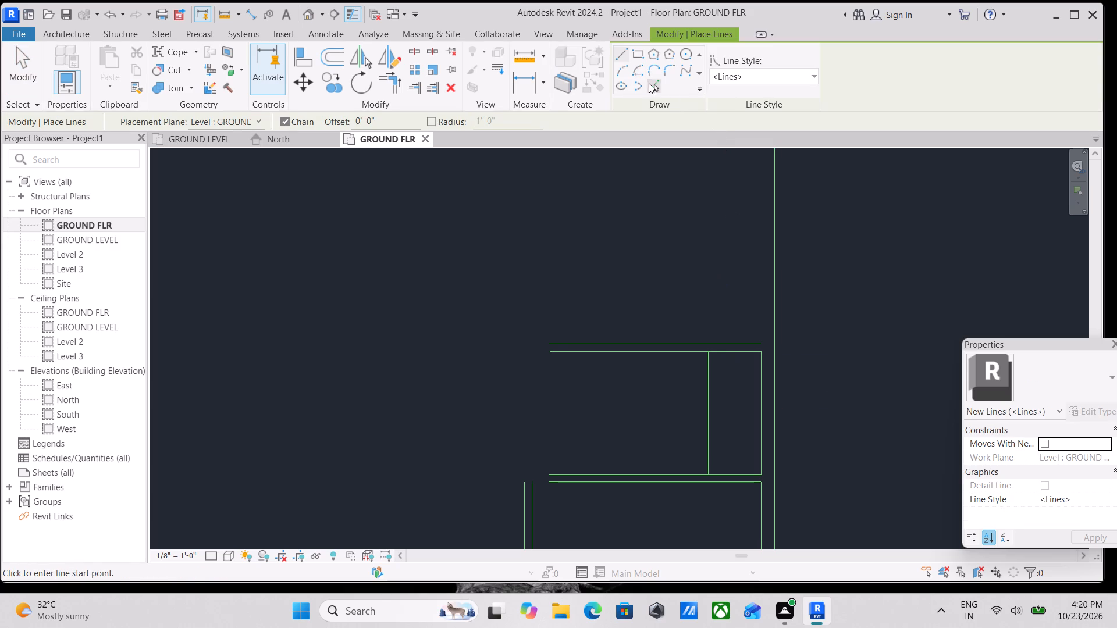
click(712, 411)
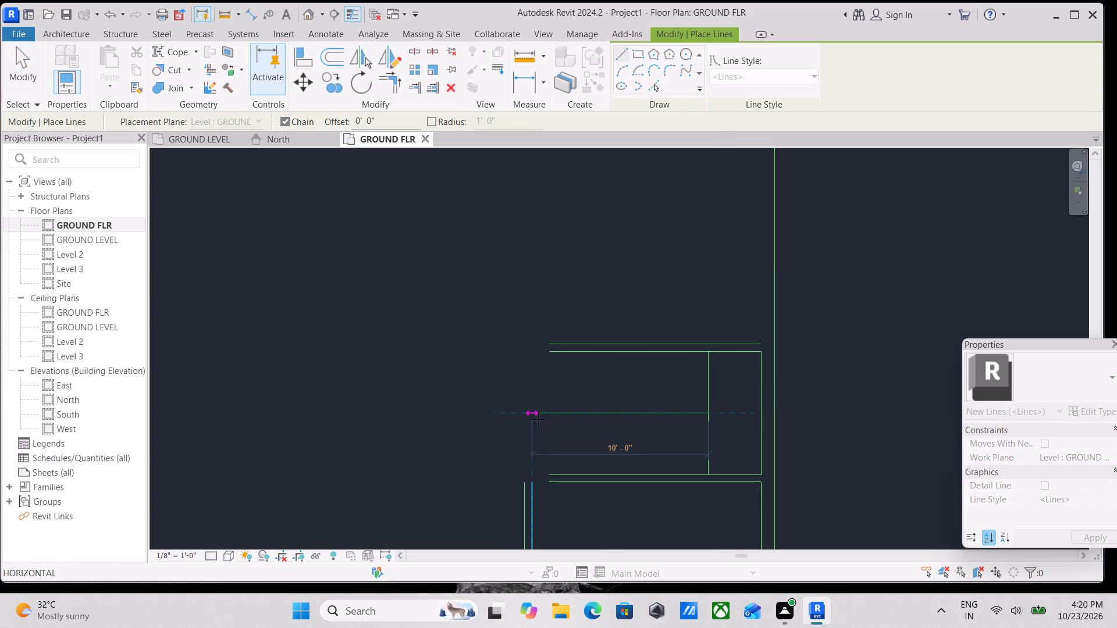
click(538, 419)
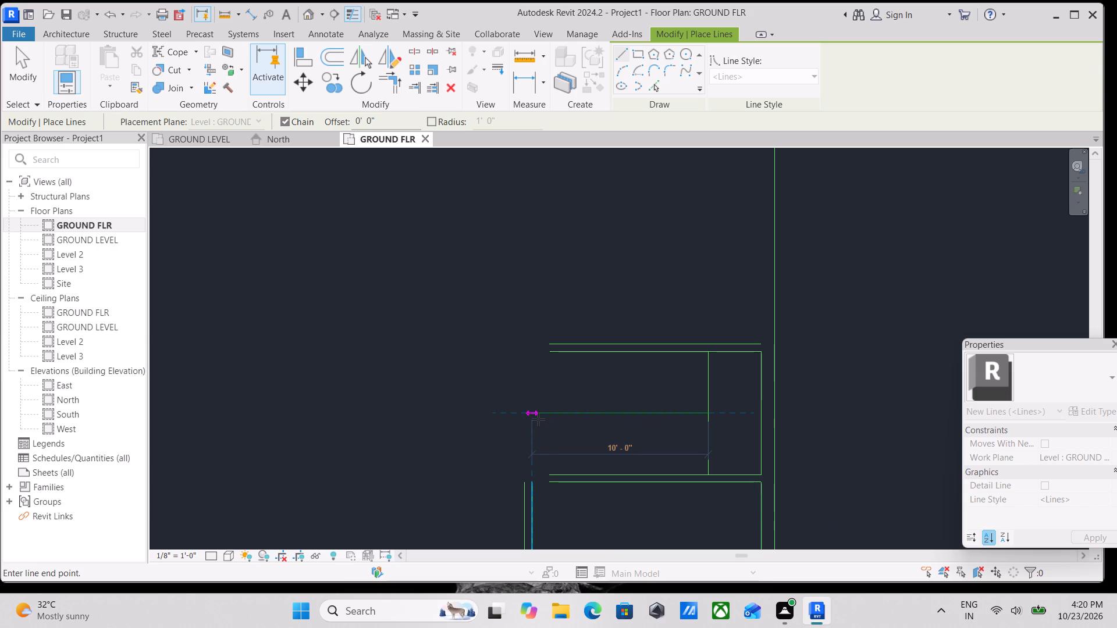
key(Escape)
Create two parallel model lines offset 1" to the north and south of the 10' horizontal line, using Pick Lines.
drag(385, 123, 301, 123)
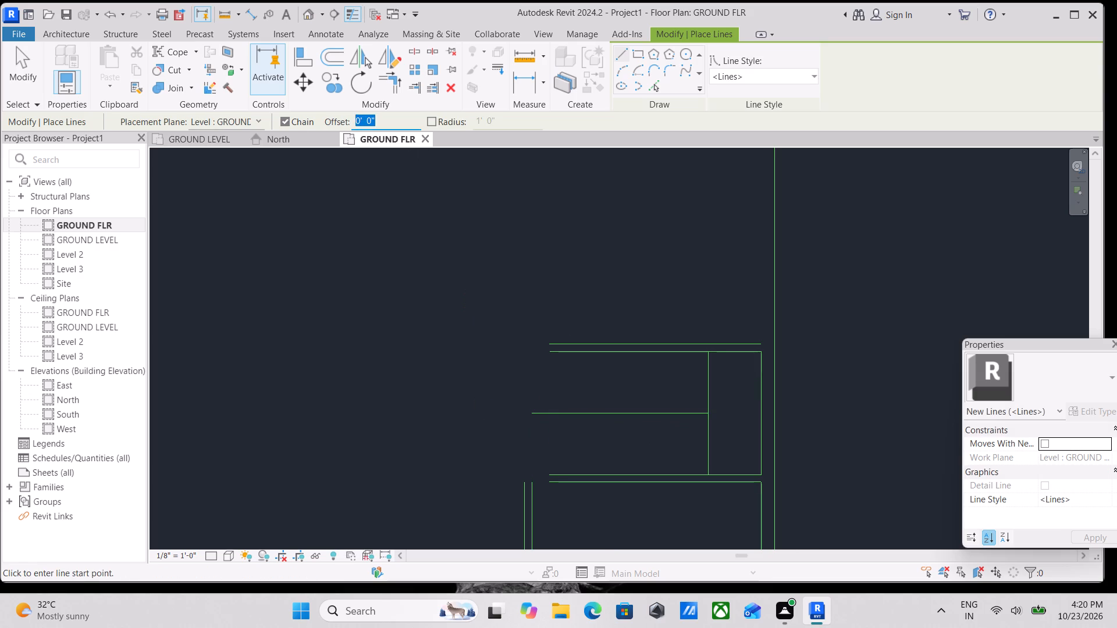
drag(301, 123, 300, 123)
key(1)
key(shift+quotedbl)
key(Return)
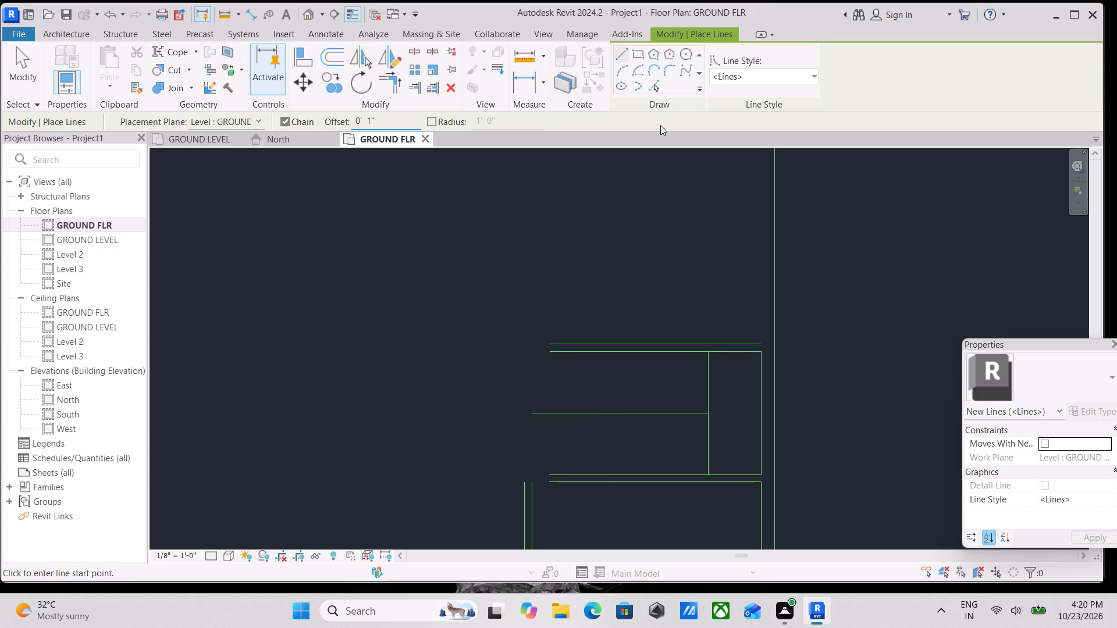
click(651, 76)
click(656, 90)
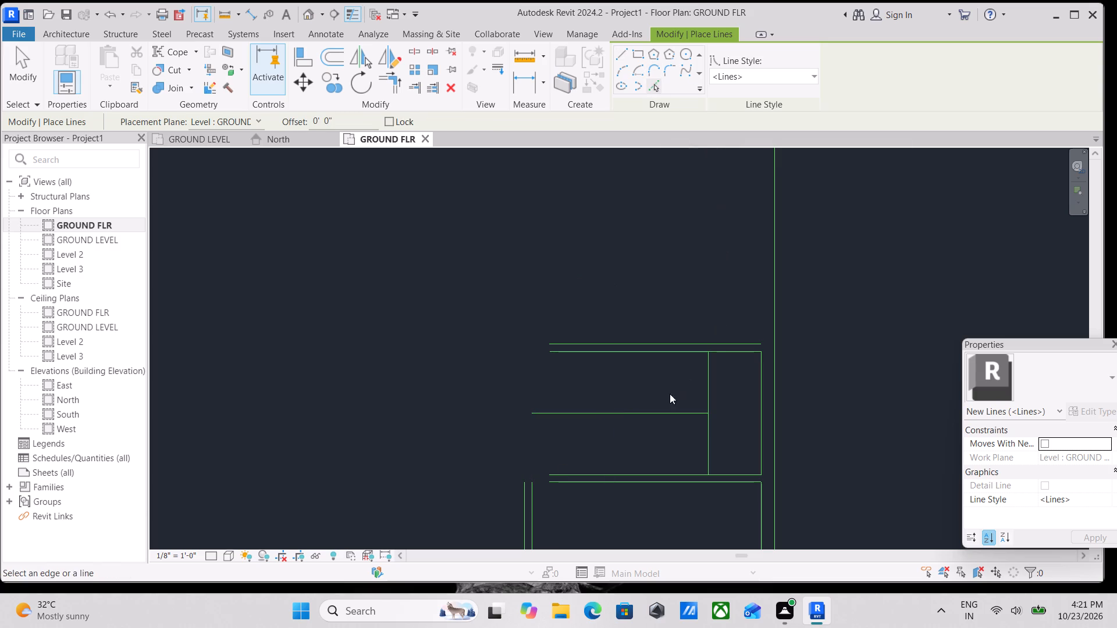
scroll(635, 406, up, 3)
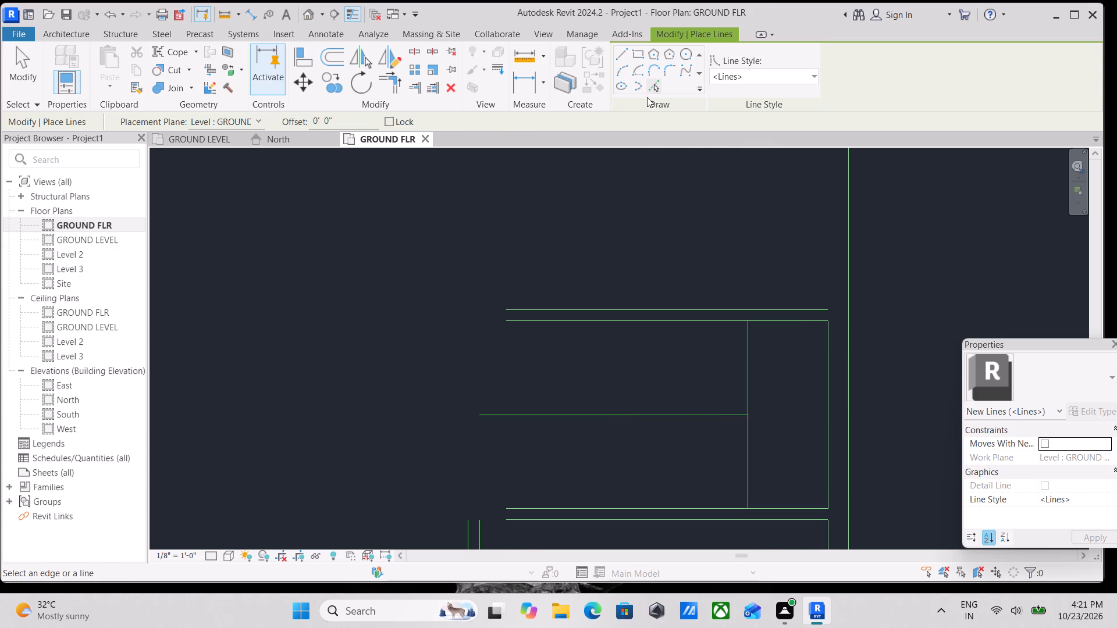
click(652, 86)
drag(353, 120, 249, 109)
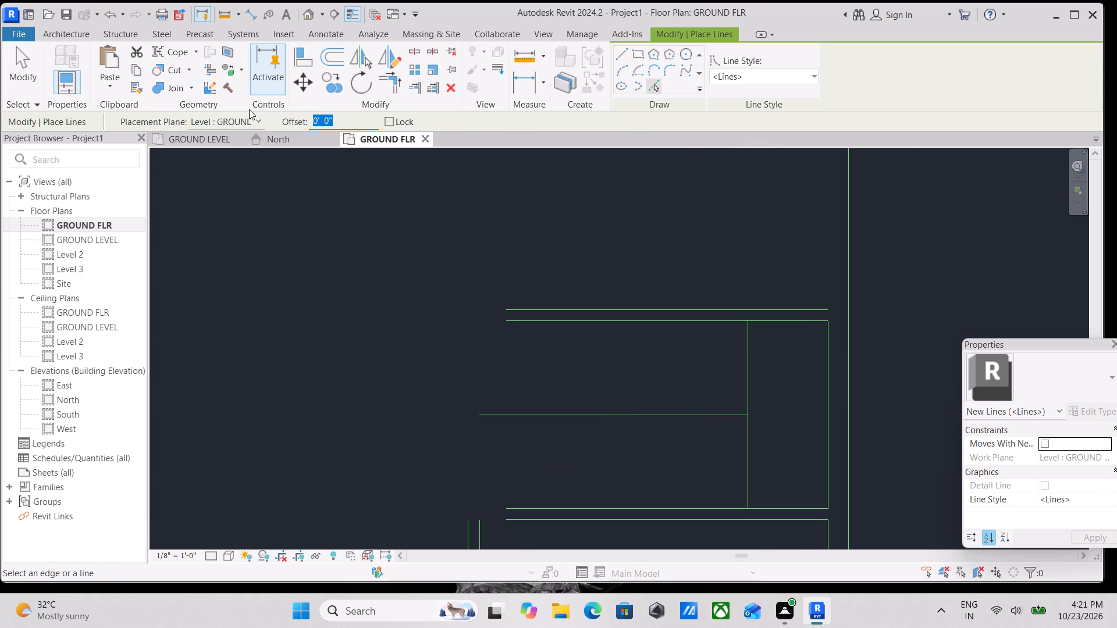
key(1)
key(shift+quotedbl)
key(Return)
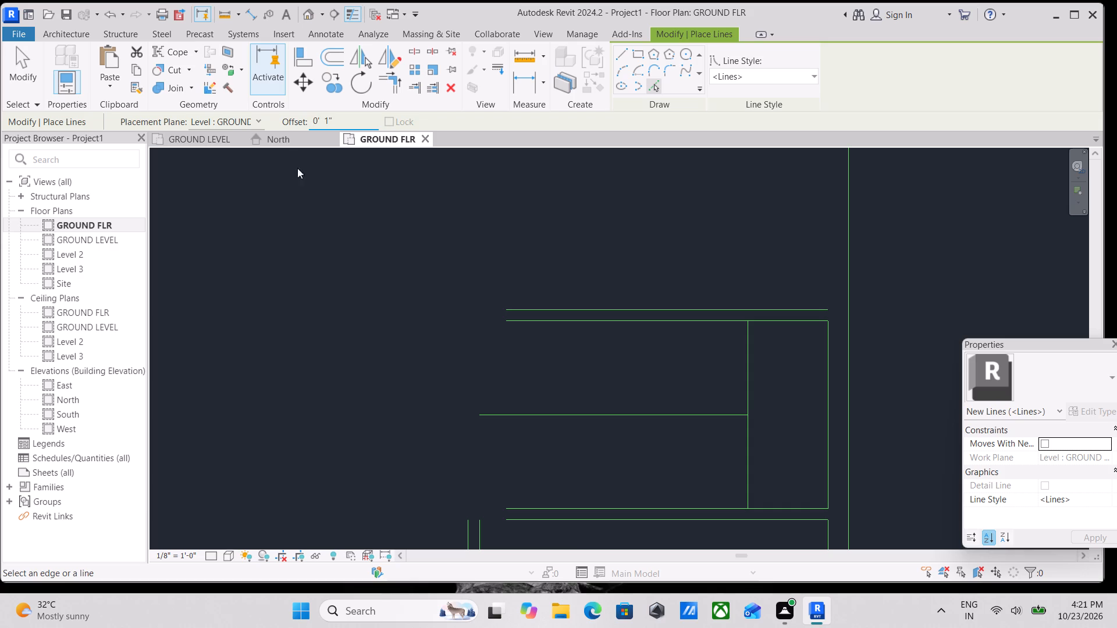
scroll(652, 419, up, 8)
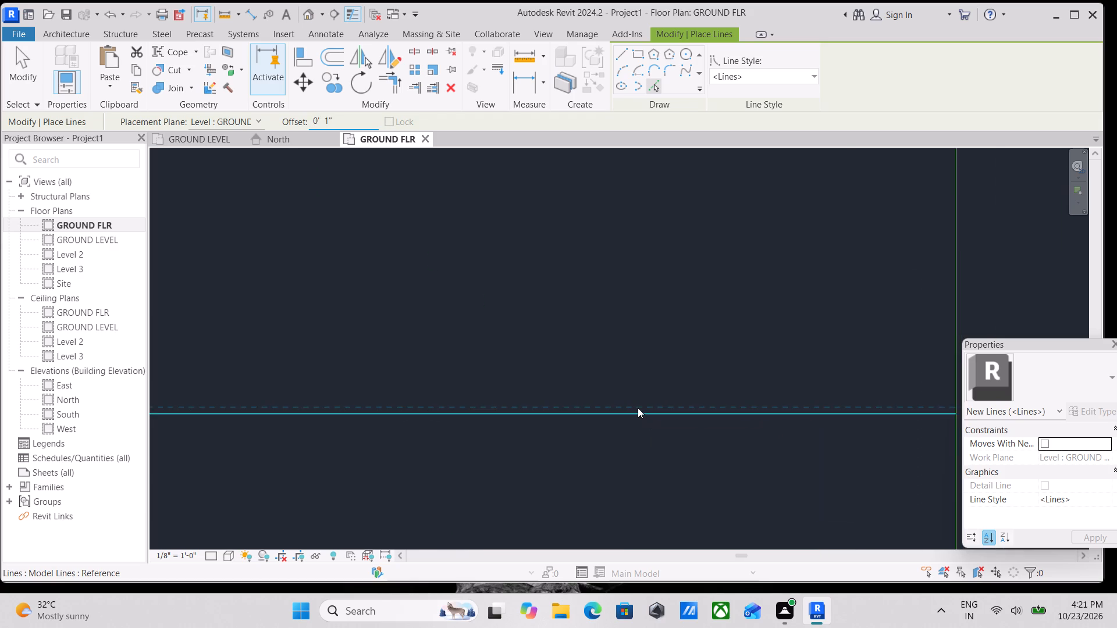
scroll(638, 408, up, 3)
click(638, 416)
scroll(655, 381, down, 2)
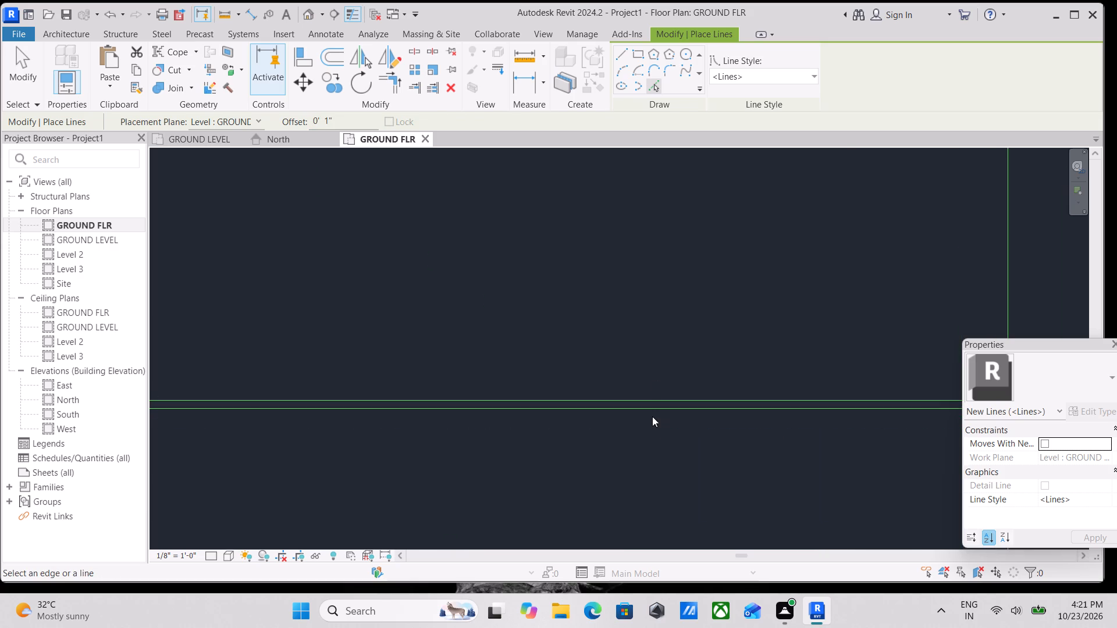
click(649, 413)
scroll(674, 344, down, 3)
middle_drag(674, 344, 658, 401)
scroll(645, 344, down, 2)
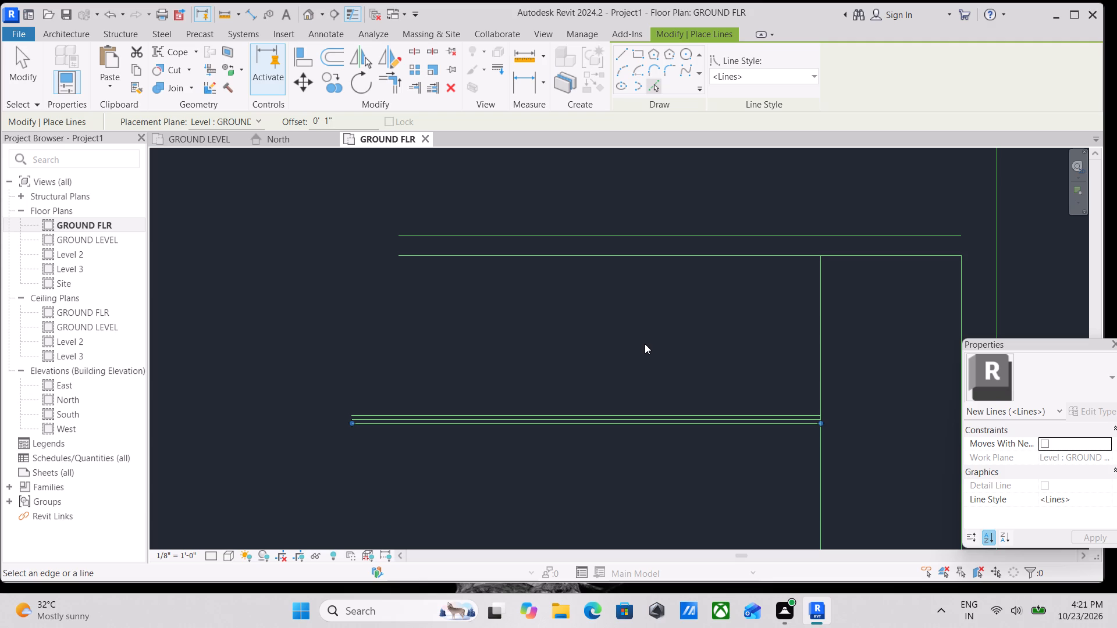
key(Escape)
scroll(678, 322, down, 3)
middle_drag(678, 322, 638, 266)
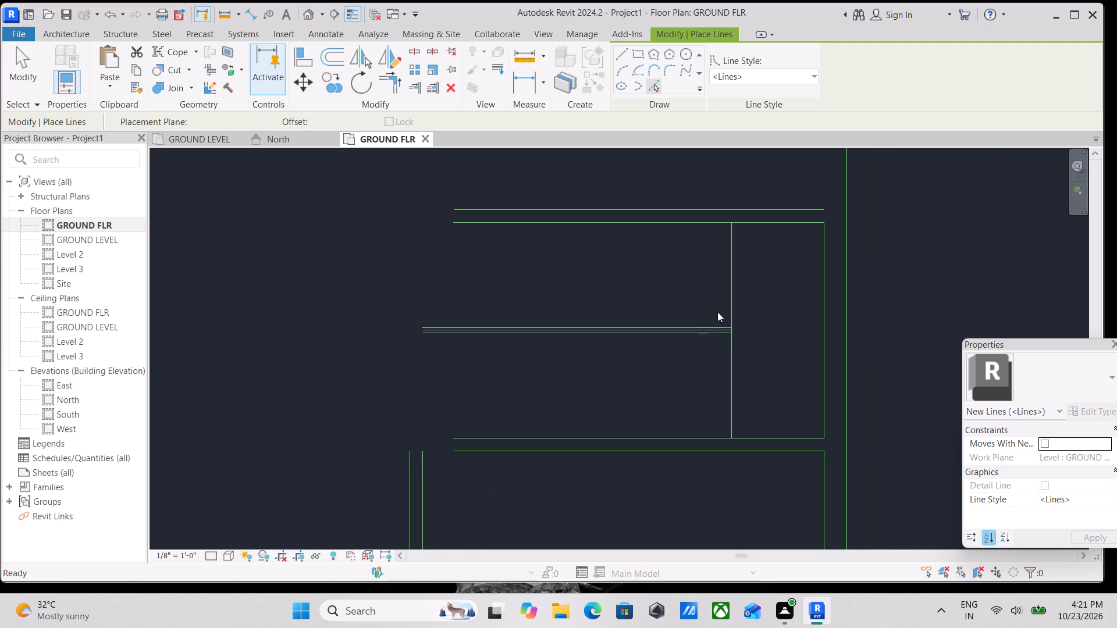
key(Escape)
Delete the middle 10' horizontal model line, leaving the two parallel lines offset on either side of it.
scroll(718, 310, up, 2)
key(Escape)
scroll(662, 333, up, 3)
key(Escape)
key(Escape)
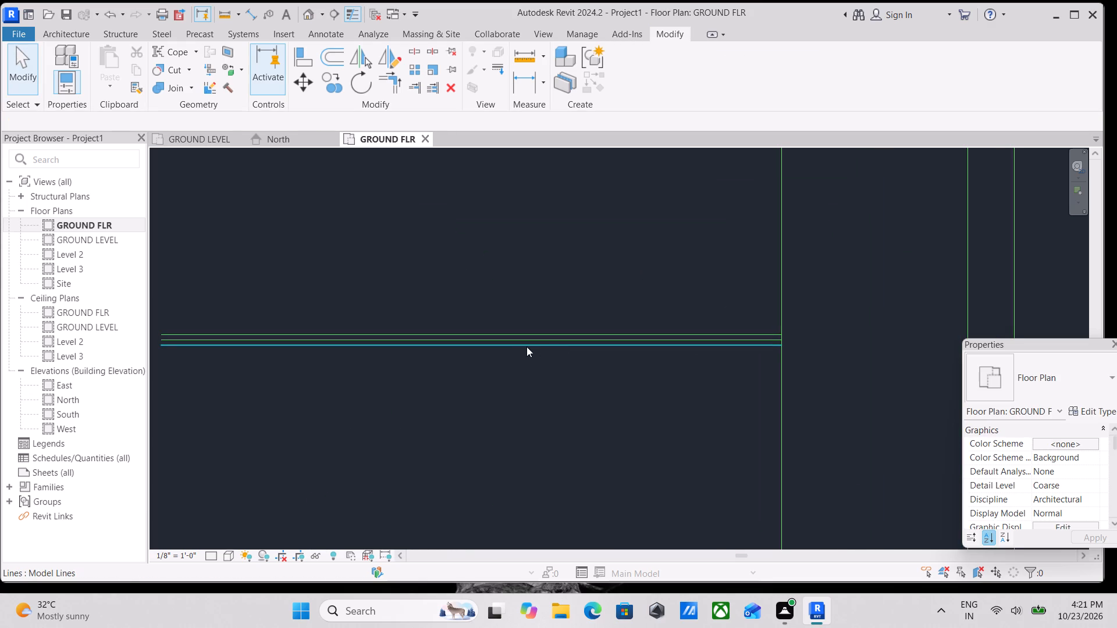
key(Escape)
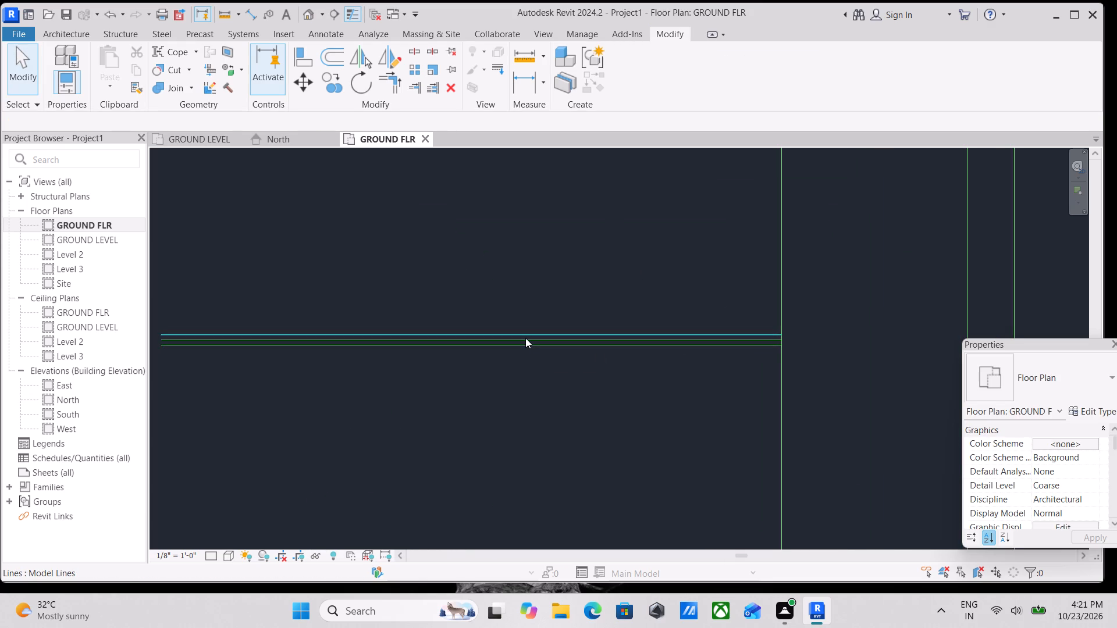
key(Escape)
scroll(525, 338, up, 3)
key(Escape)
scroll(525, 338, up, 3)
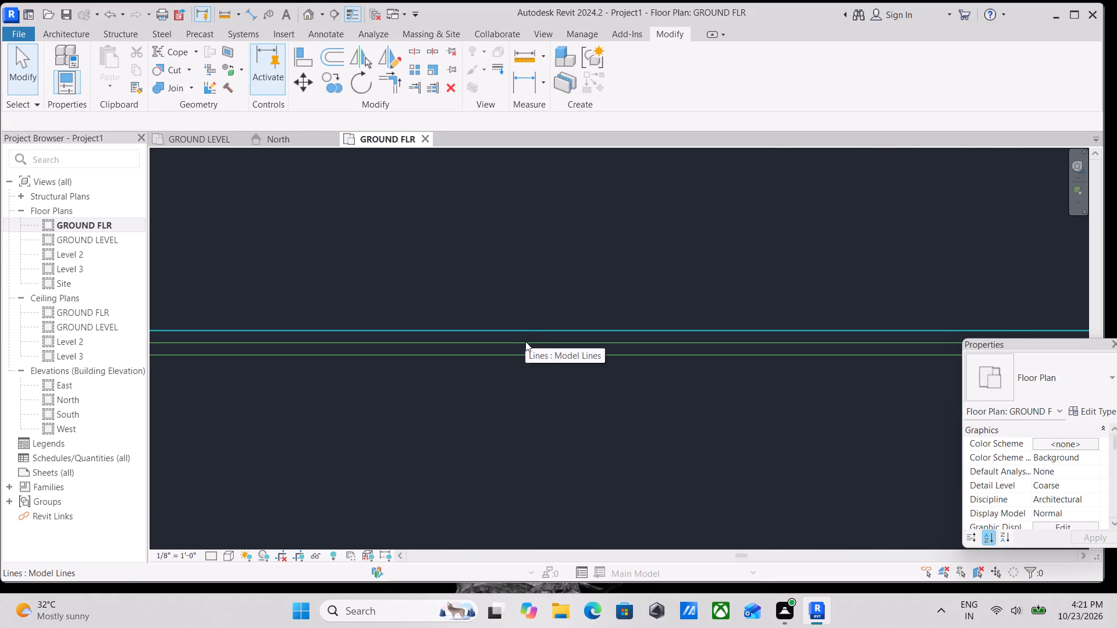
click(525, 341)
right_click(525, 341)
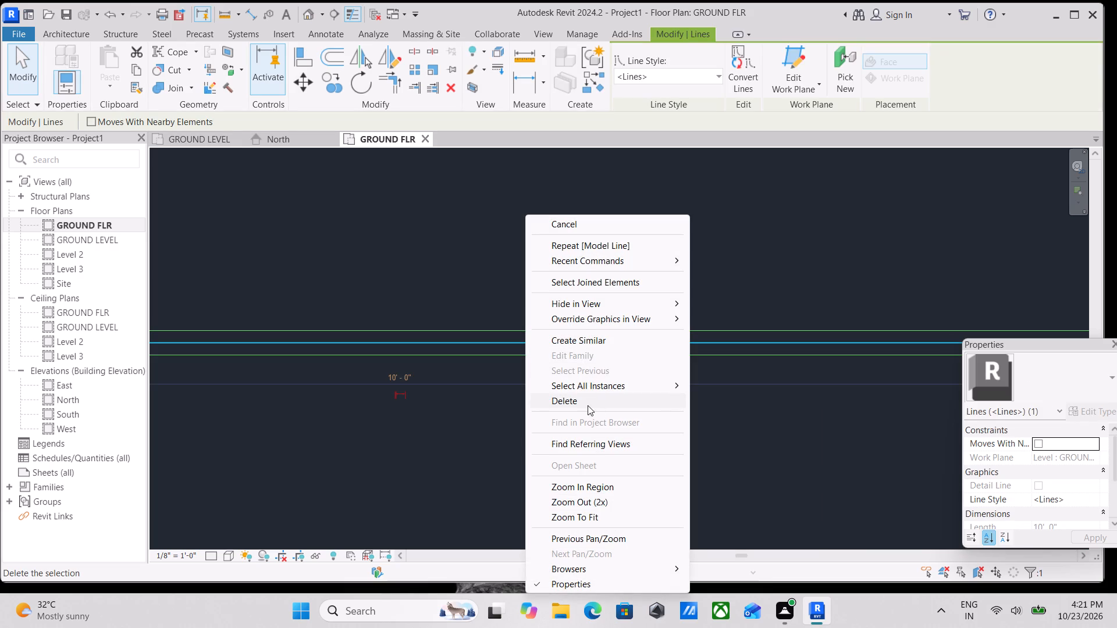
click(587, 403)
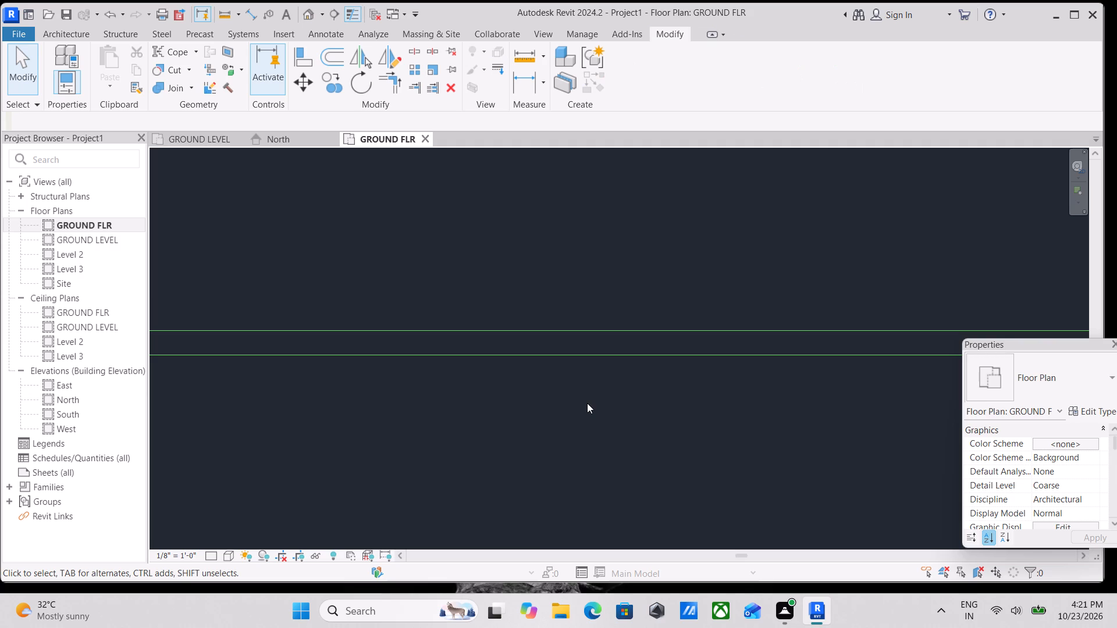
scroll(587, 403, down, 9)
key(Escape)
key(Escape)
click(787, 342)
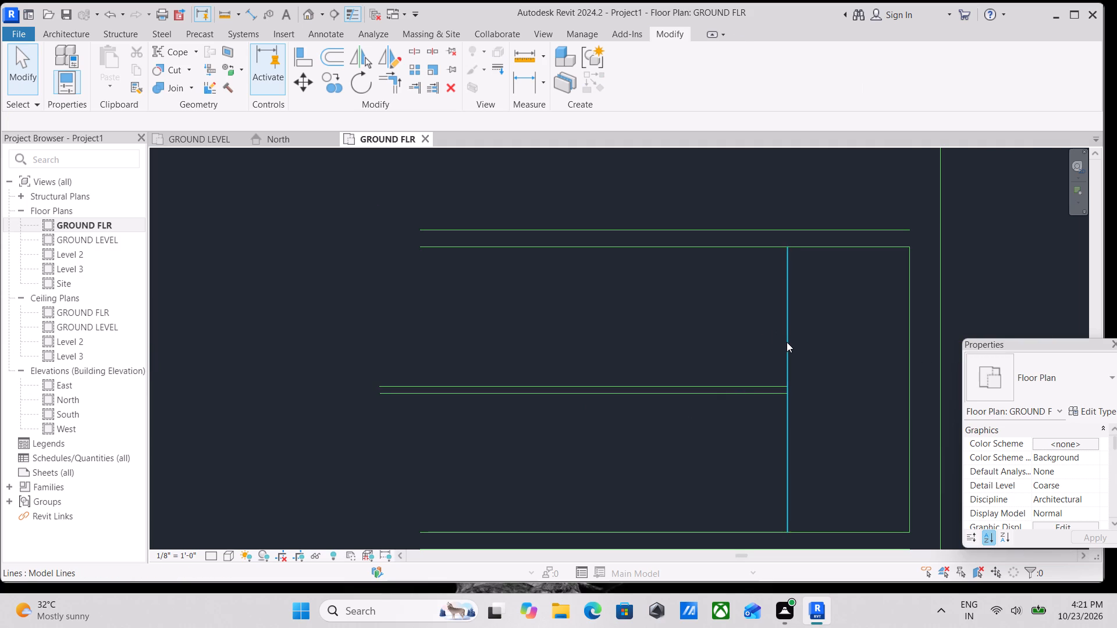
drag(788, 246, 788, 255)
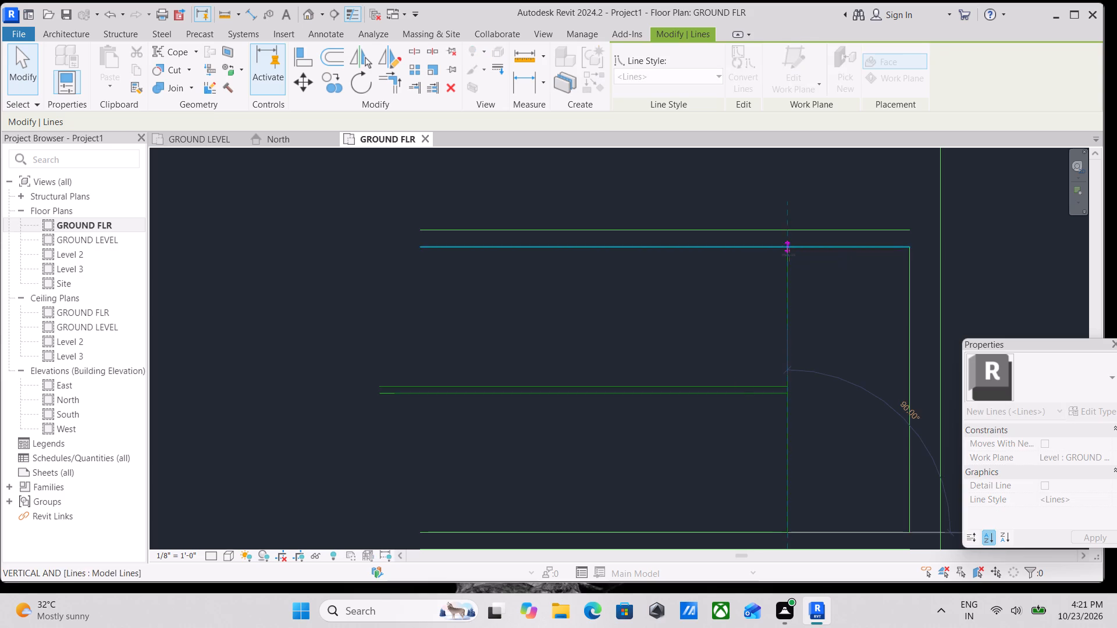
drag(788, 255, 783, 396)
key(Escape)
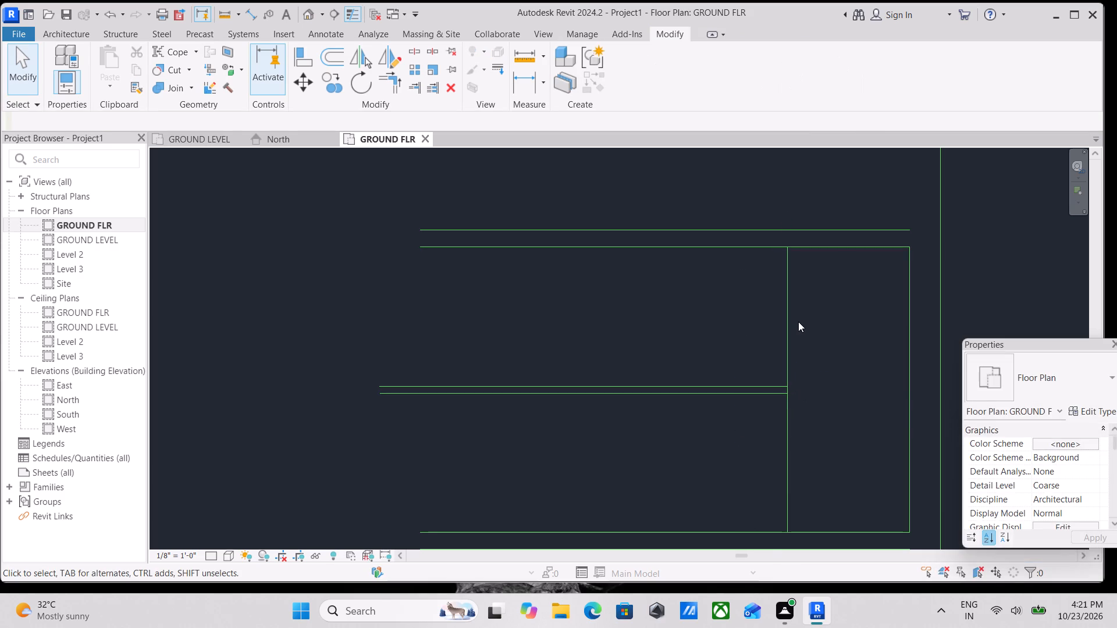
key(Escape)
Shorten the inner vertical line to about 3'-4" by pulling its north end just below the double horizontal line, unjoining the elements.
click(791, 326)
drag(786, 247, 786, 258)
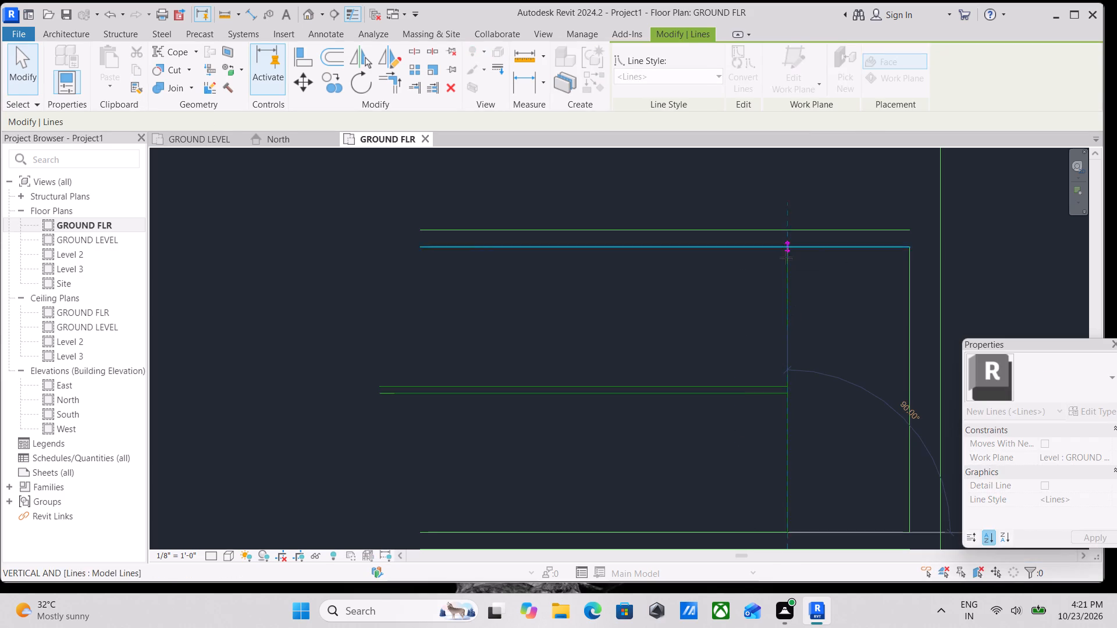
drag(786, 258, 782, 398)
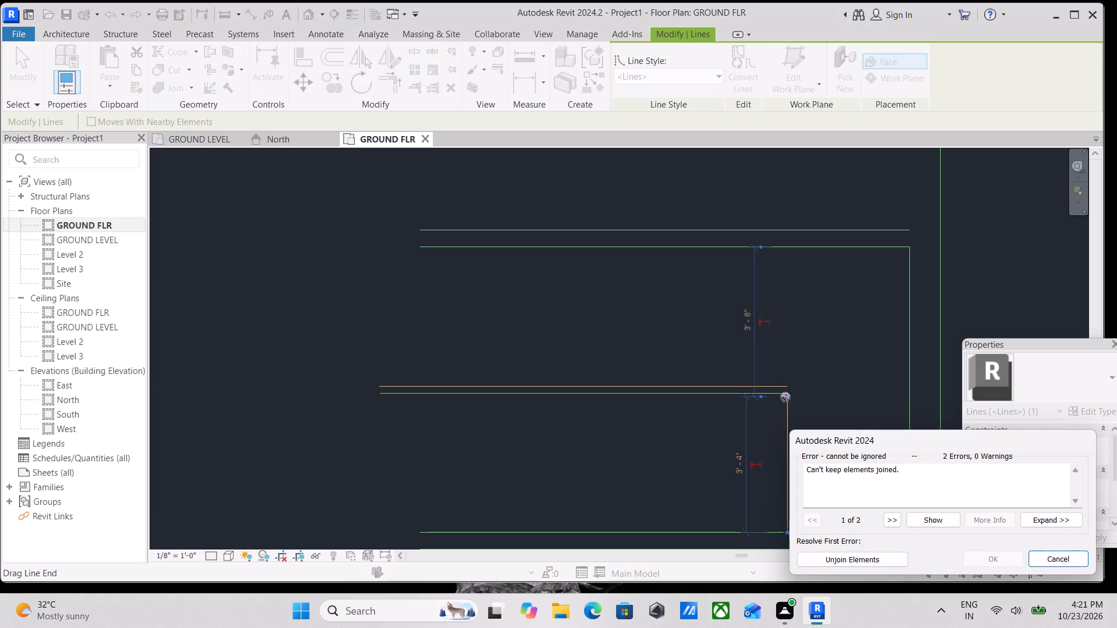
click(869, 563)
key(Escape)
Trim/extend the lower line of the horizontal pair and the shortened vertical line to meet at a corner.
scroll(777, 366, up, 2)
scroll(805, 422, down, 1)
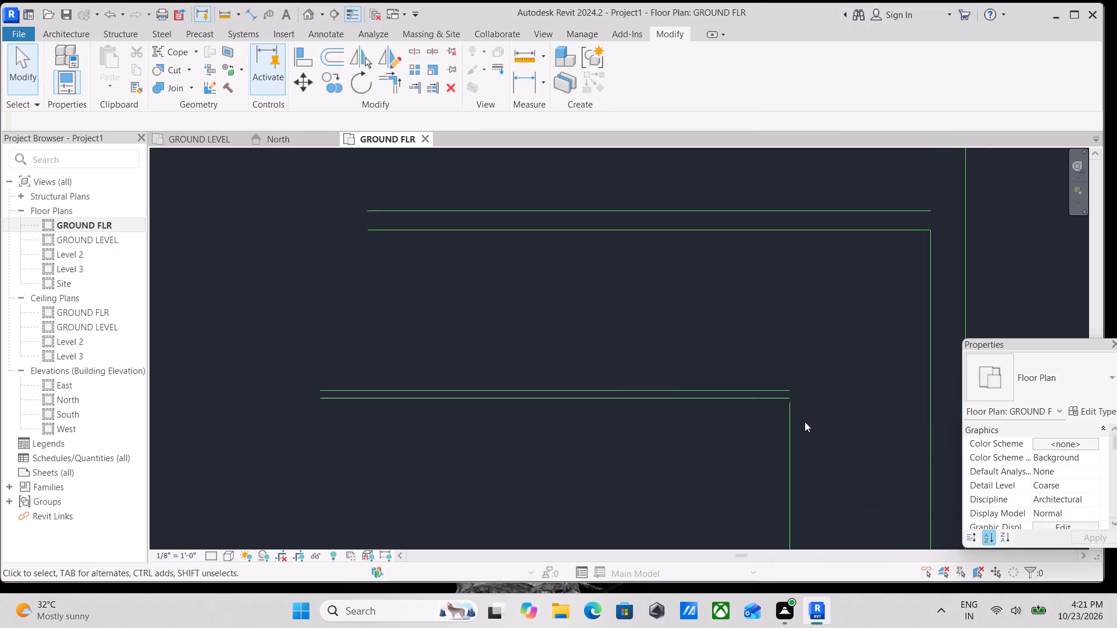
scroll(805, 422, down, 1)
scroll(786, 408, up, 3)
click(794, 415)
scroll(795, 398, up, 7)
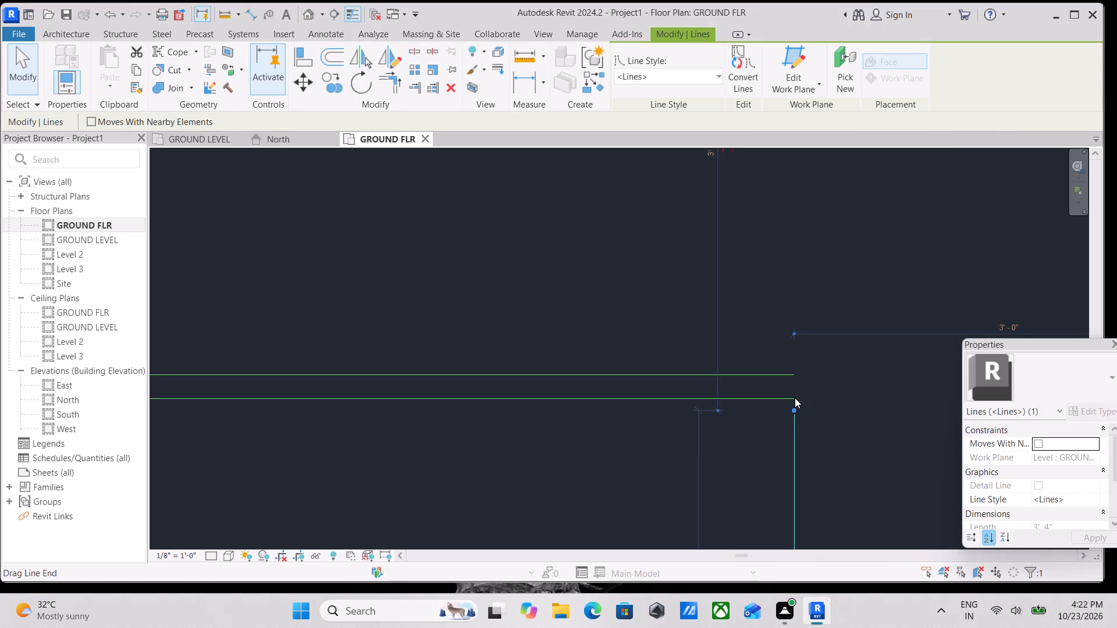
key(Escape)
scroll(795, 398, down, 2)
middle_drag(795, 398, 769, 411)
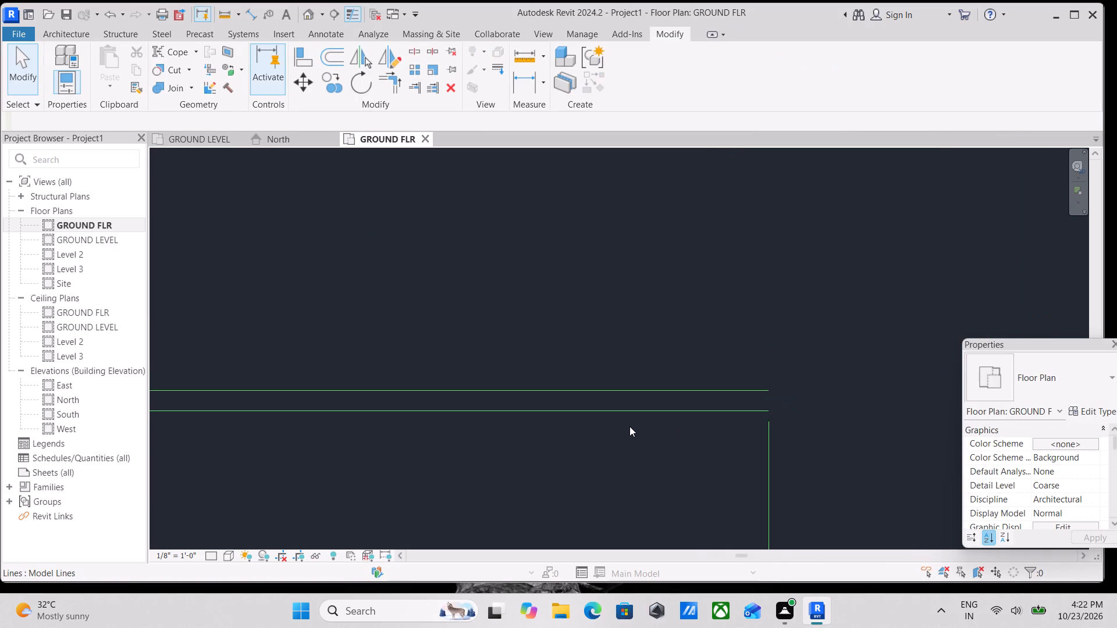
text(TR)
click(730, 410)
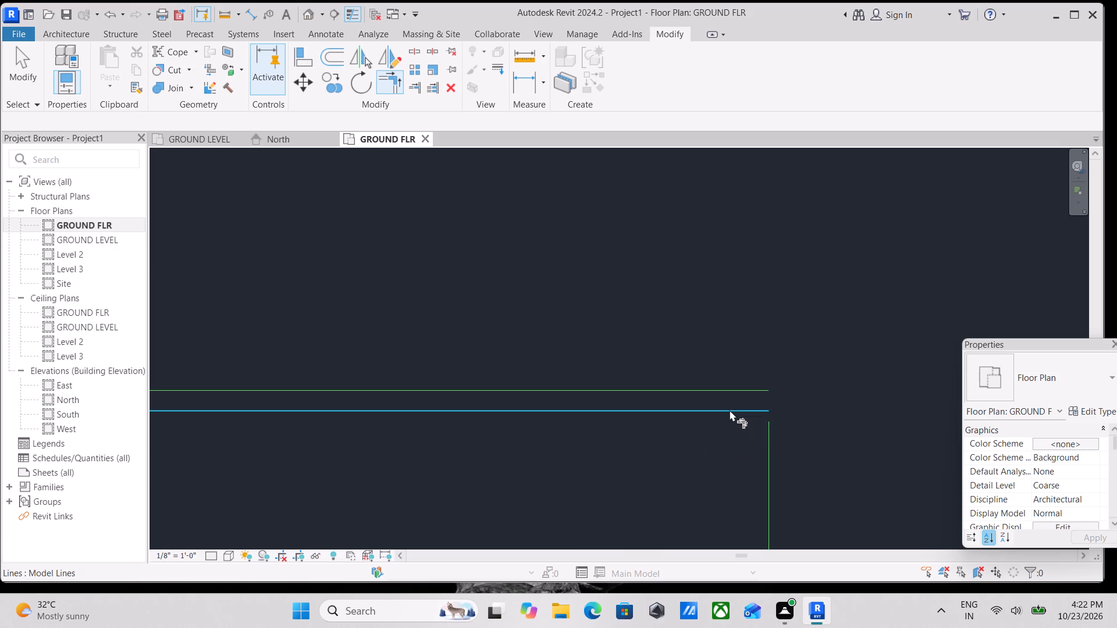
click(769, 438)
scroll(776, 427, down, 6)
key(Escape)
middle_drag(798, 430, 797, 331)
key(Escape)
click(783, 396)
scroll(759, 395, down, 1)
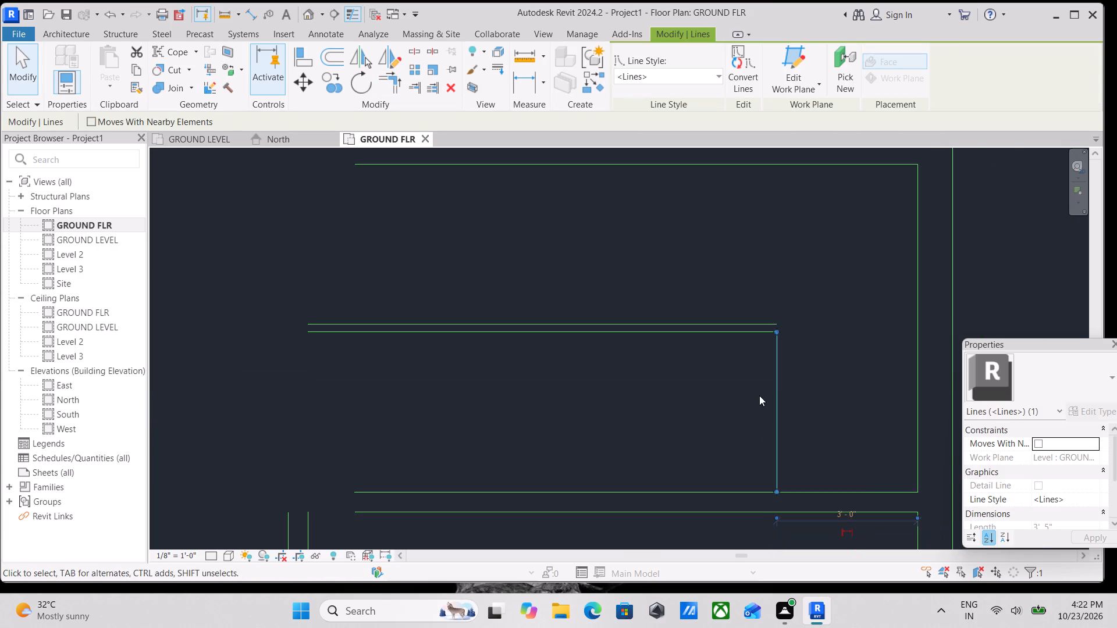
middle_drag(759, 395, 856, 394)
scroll(856, 394, down, 2)
middle_drag(856, 394, 827, 392)
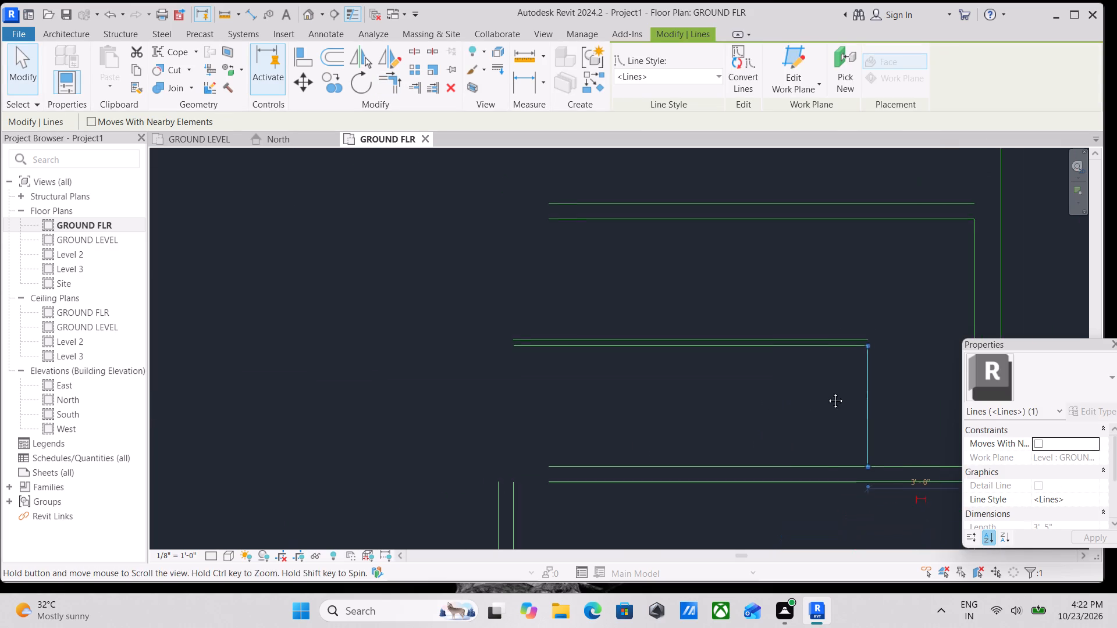
middle_drag(827, 392, 744, 391)
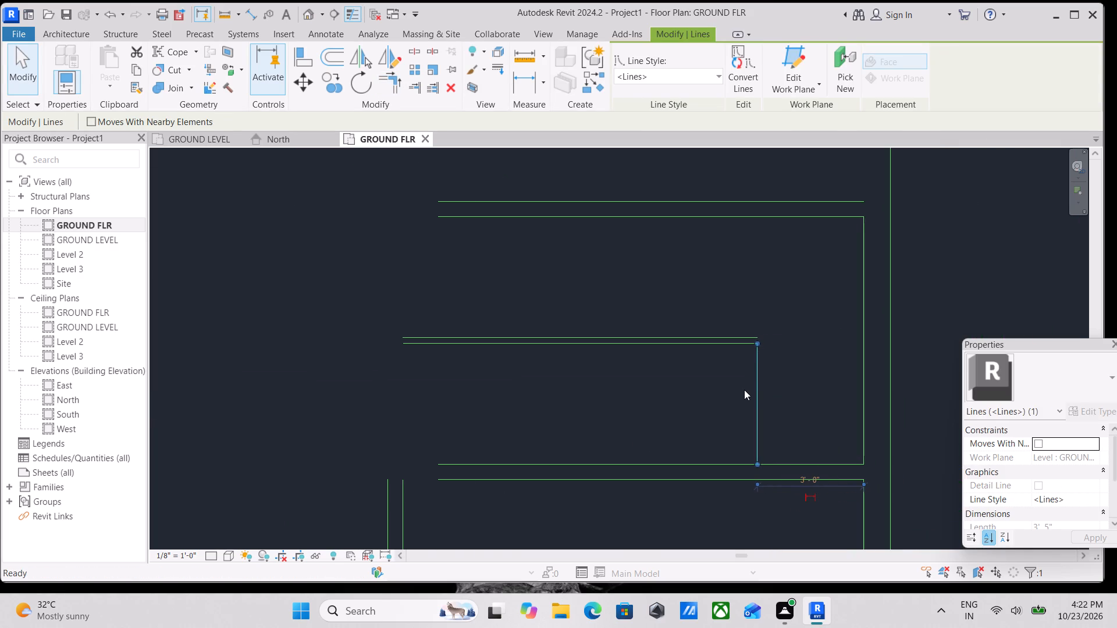
key(Escape)
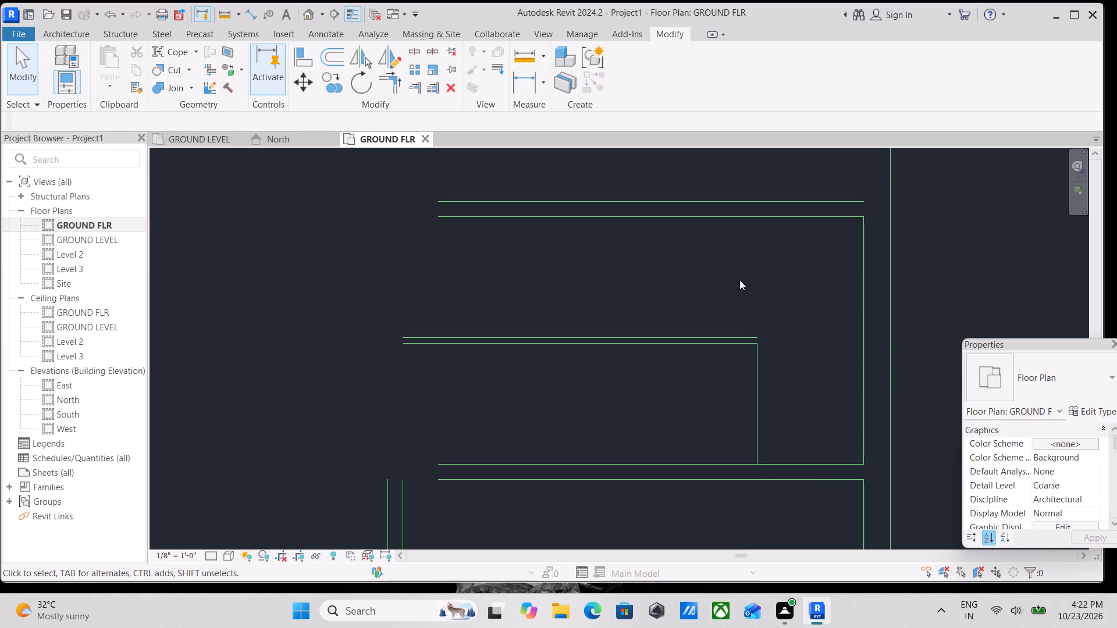
Create nine vertical model lines at successive 1' offsets westward from the shortened vertical line, using Pick Lines.
text(LI)
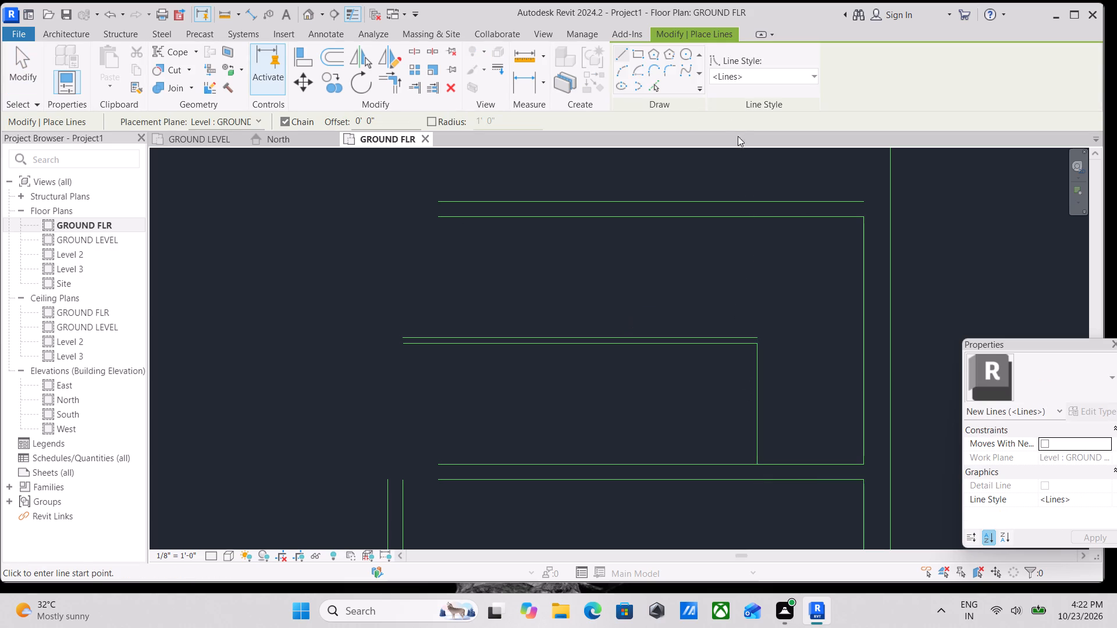
click(652, 85)
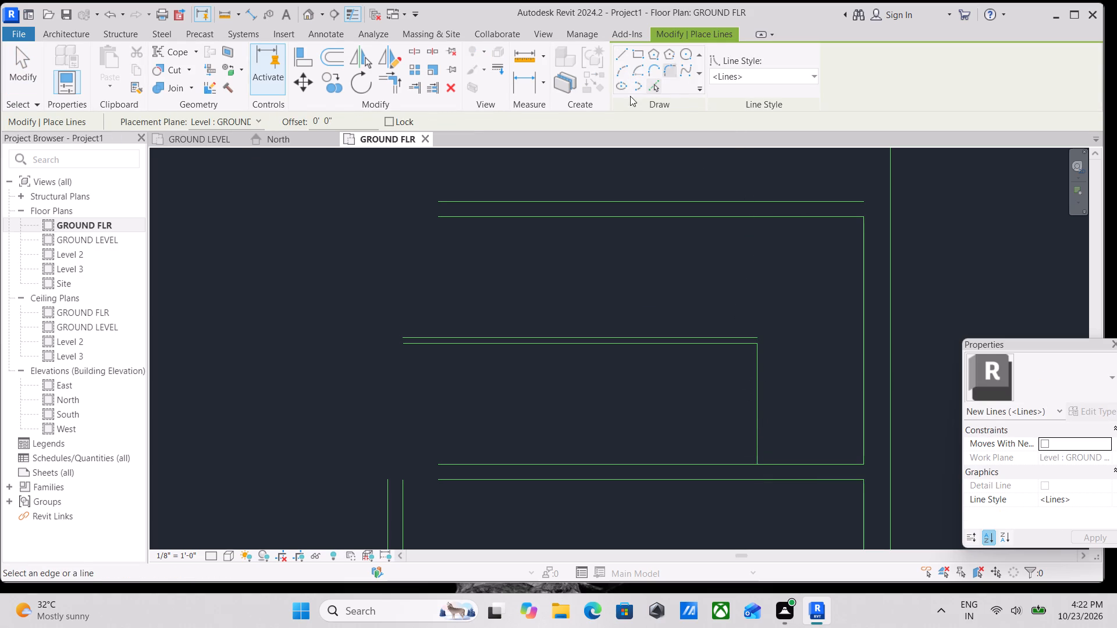
drag(339, 119, 273, 119)
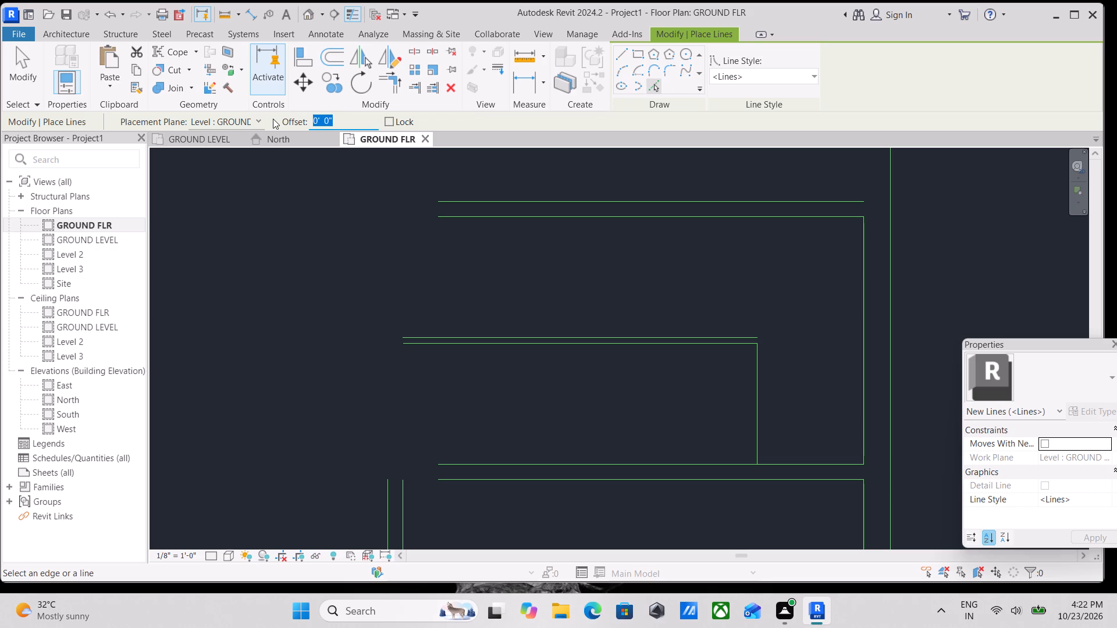
text(1')
click(753, 408)
click(720, 394)
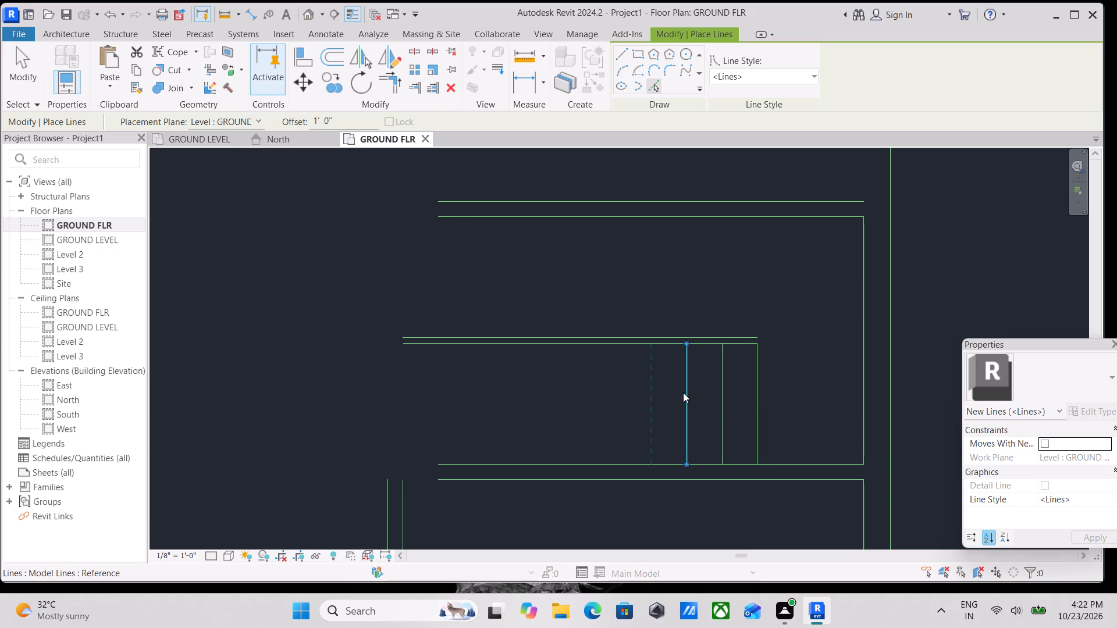
click(681, 392)
click(650, 392)
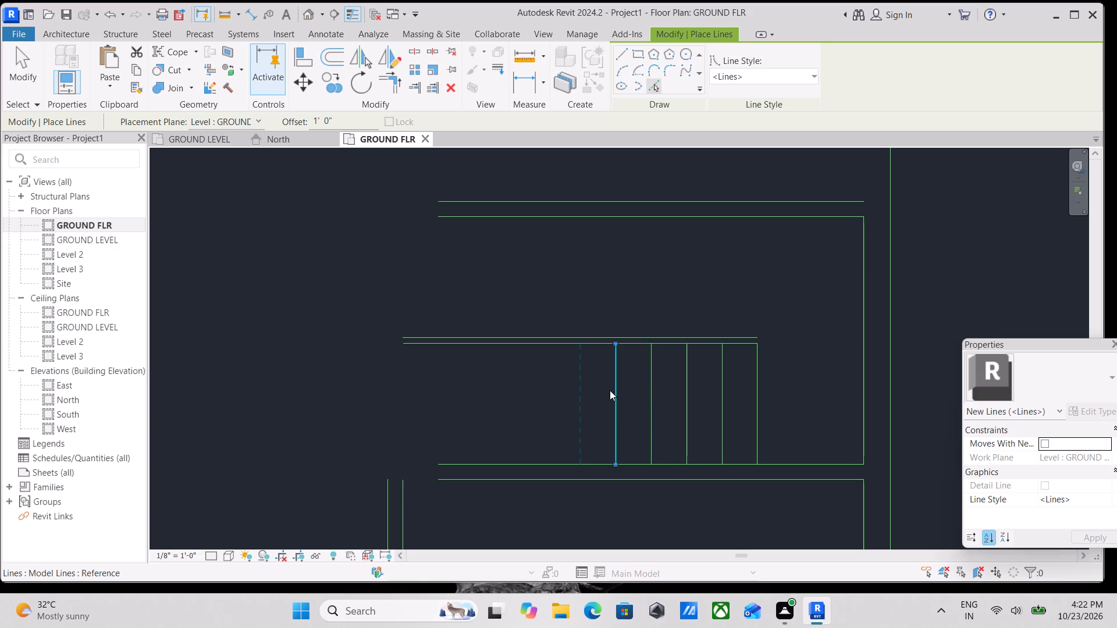
click(610, 390)
click(578, 390)
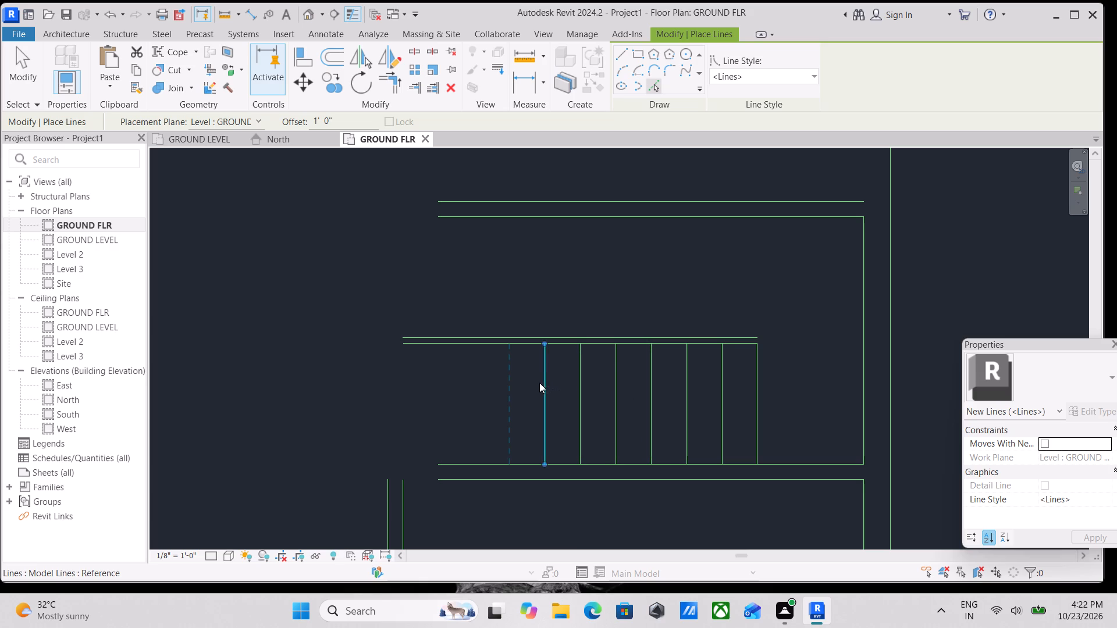
click(538, 383)
click(503, 383)
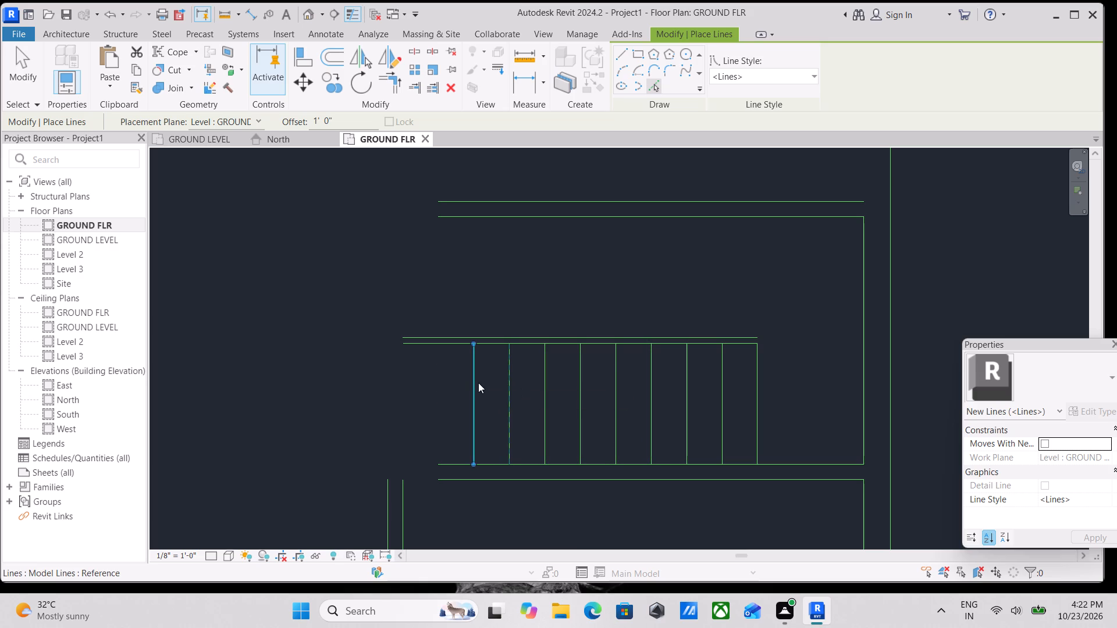
click(469, 382)
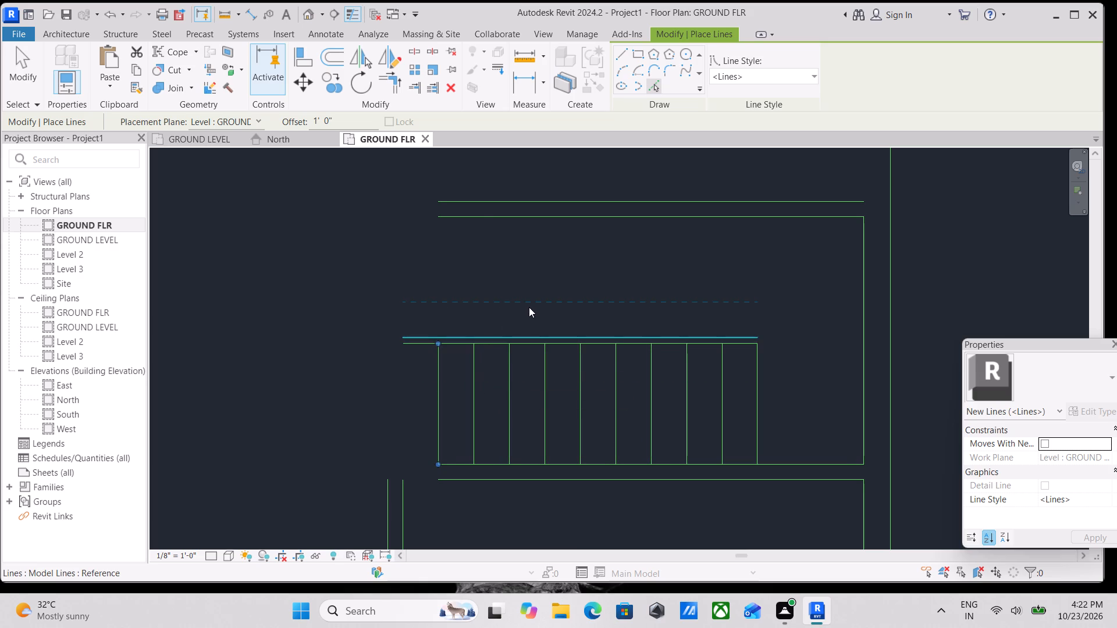
key(Escape)
scroll(529, 307, down, 1)
key(Escape)
scroll(445, 331, up, 2)
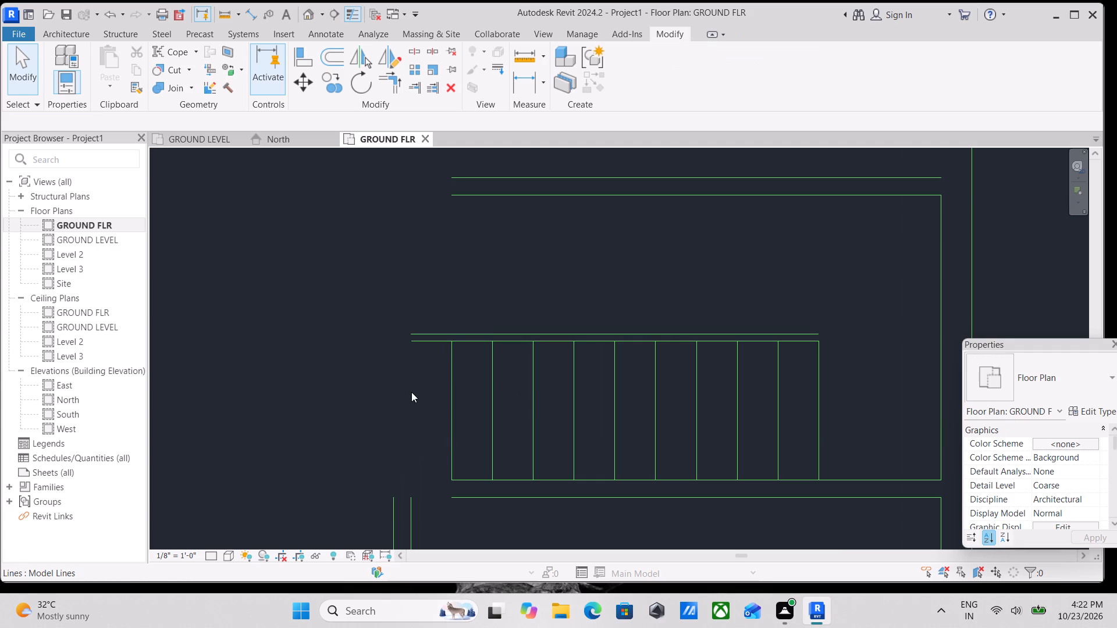
Mirror a copy of the ten vertical stair lines northward about an axis midway between the double horizontal lines.
drag(411, 392, 887, 457)
drag(887, 448, 635, 408)
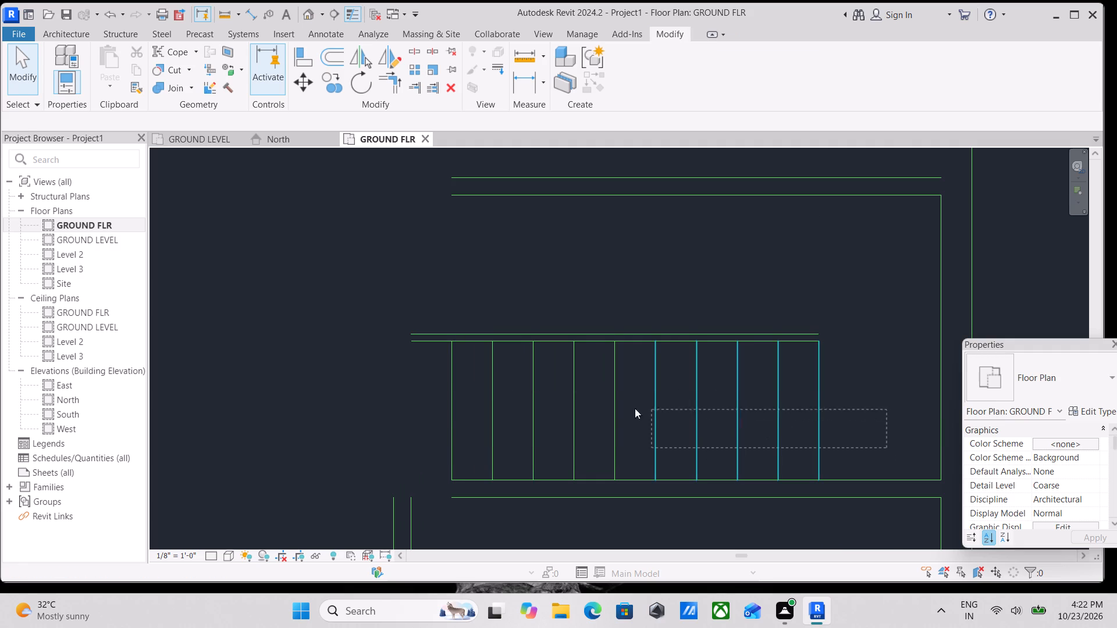
drag(635, 408, 381, 392)
scroll(382, 311, up, 3)
scroll(426, 308, down, 2)
scroll(500, 355, down, 1)
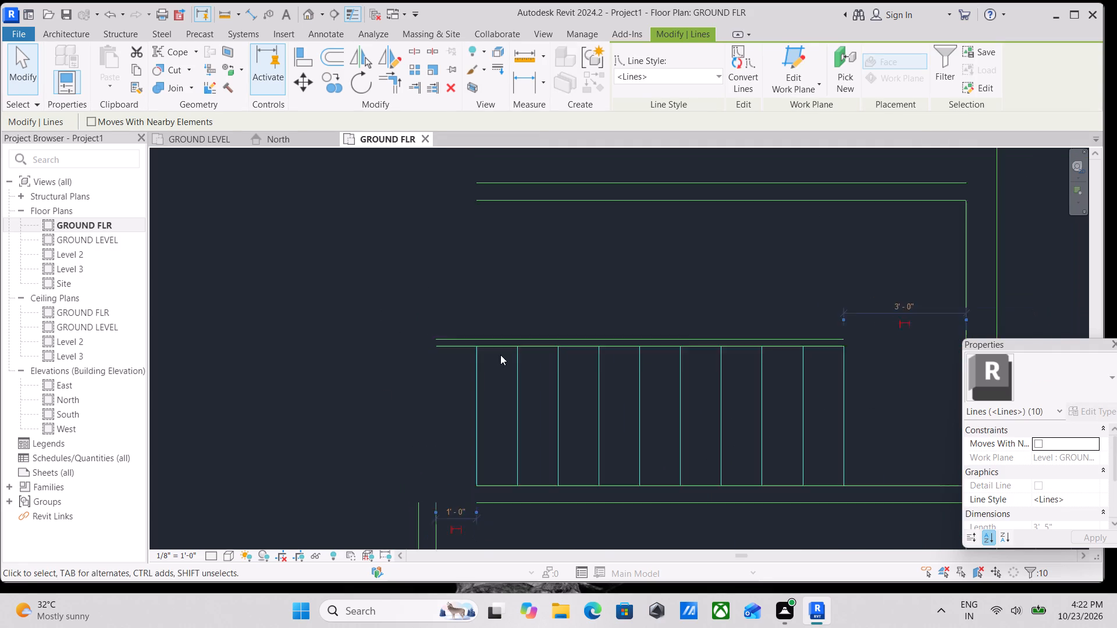
scroll(500, 355, down, 1)
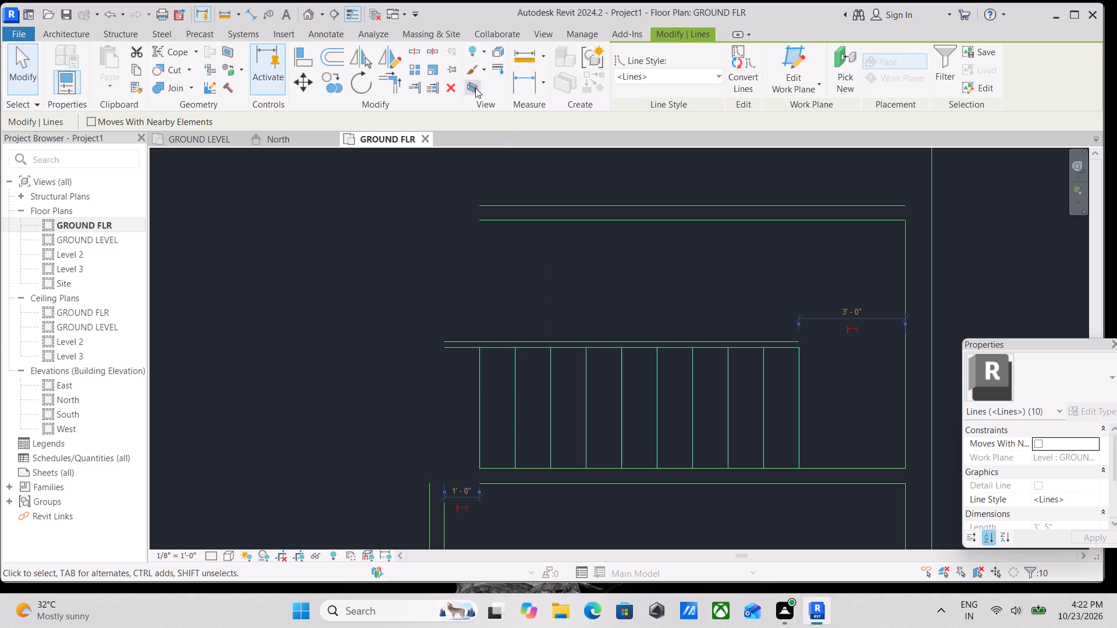
click(395, 55)
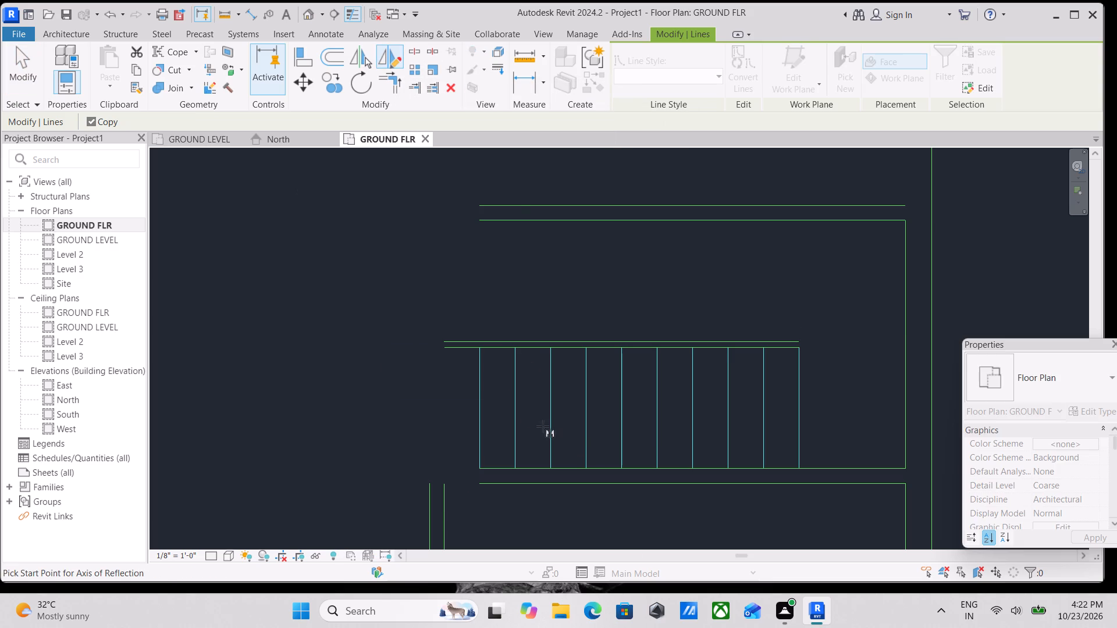
scroll(454, 339, up, 6)
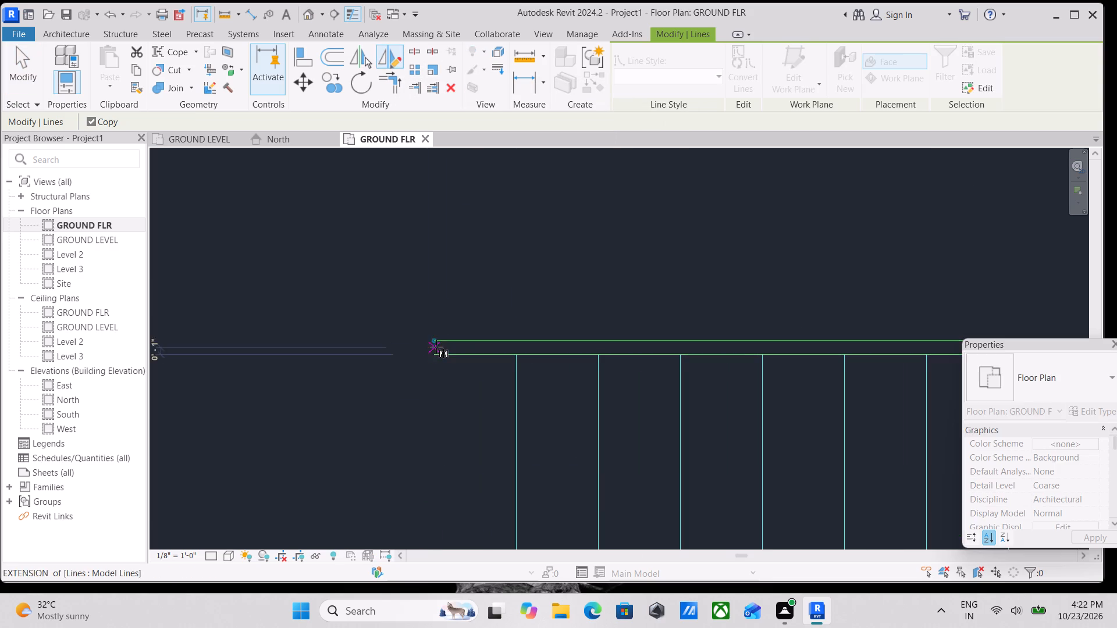
scroll(433, 349, up, 4)
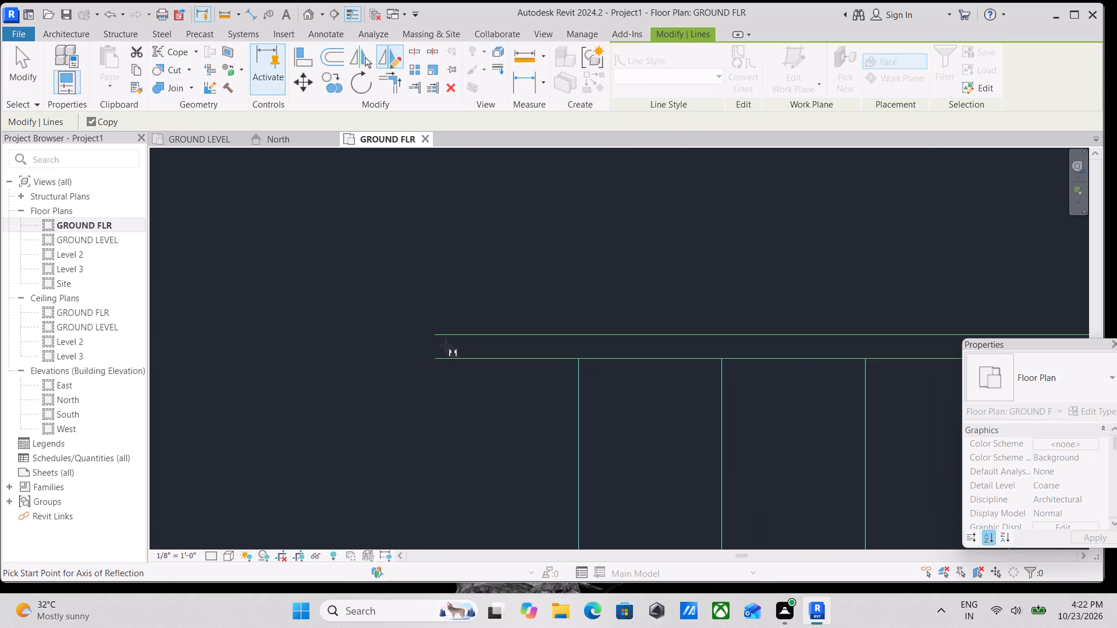
click(454, 347)
middle_drag(611, 365, 479, 360)
scroll(737, 353, down, 1)
middle_drag(793, 352, 63, 253)
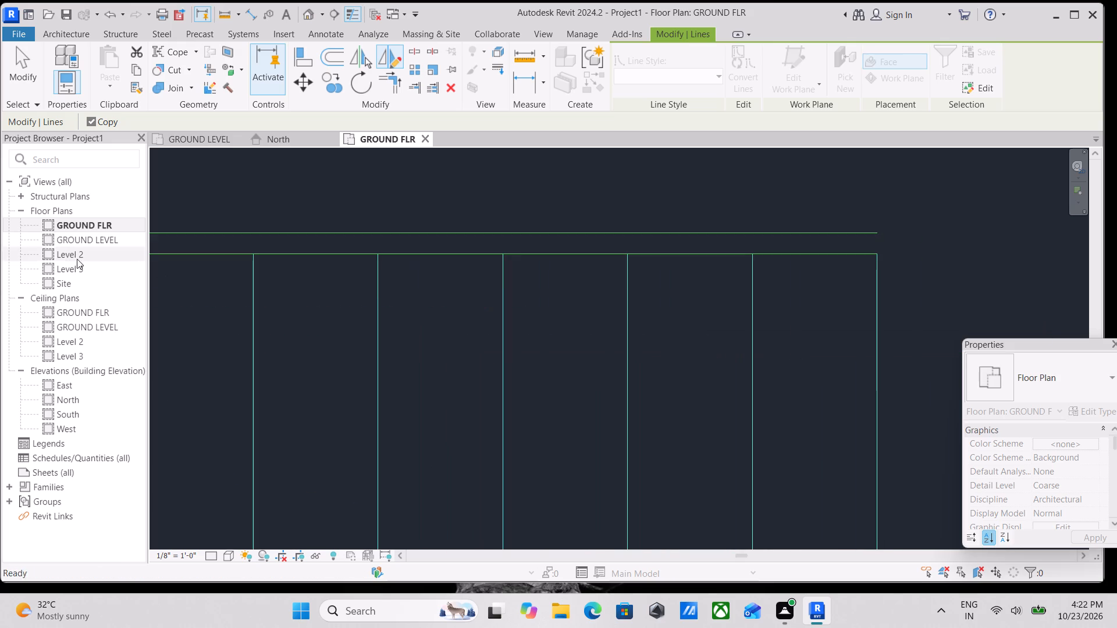
scroll(536, 267, down, 3)
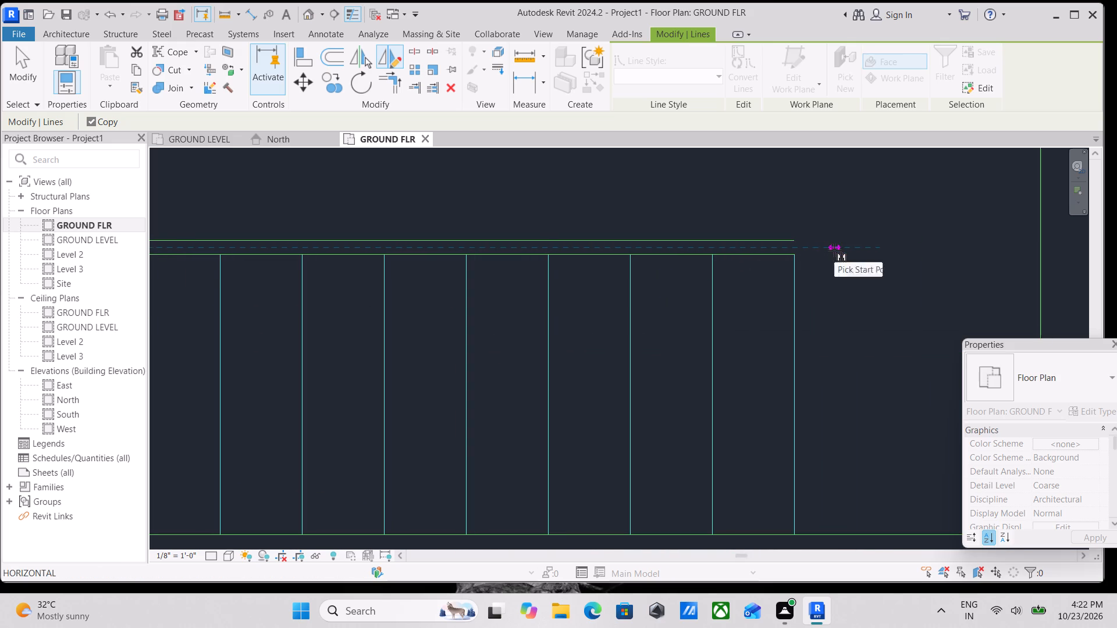
click(834, 250)
scroll(834, 250, down, 2)
middle_drag(834, 250, 842, 440)
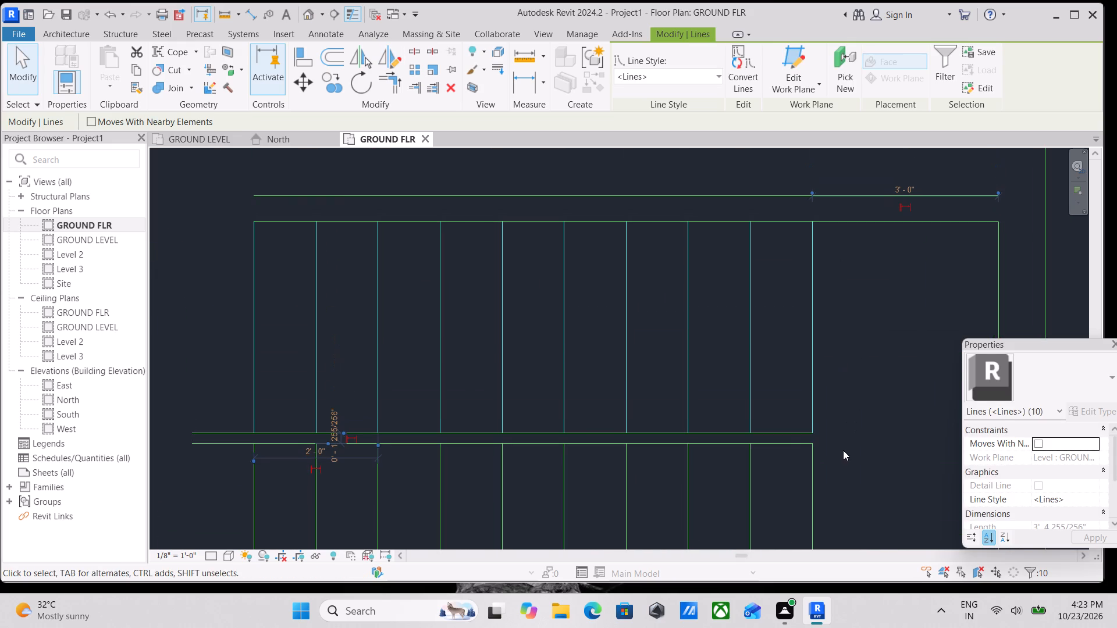
key(Escape)
scroll(843, 450, down, 4)
key(Escape)
Shorten the west ends of both lines of the middle horizontal pair back to the westernmost stair line.
middle_drag(504, 447, 633, 306)
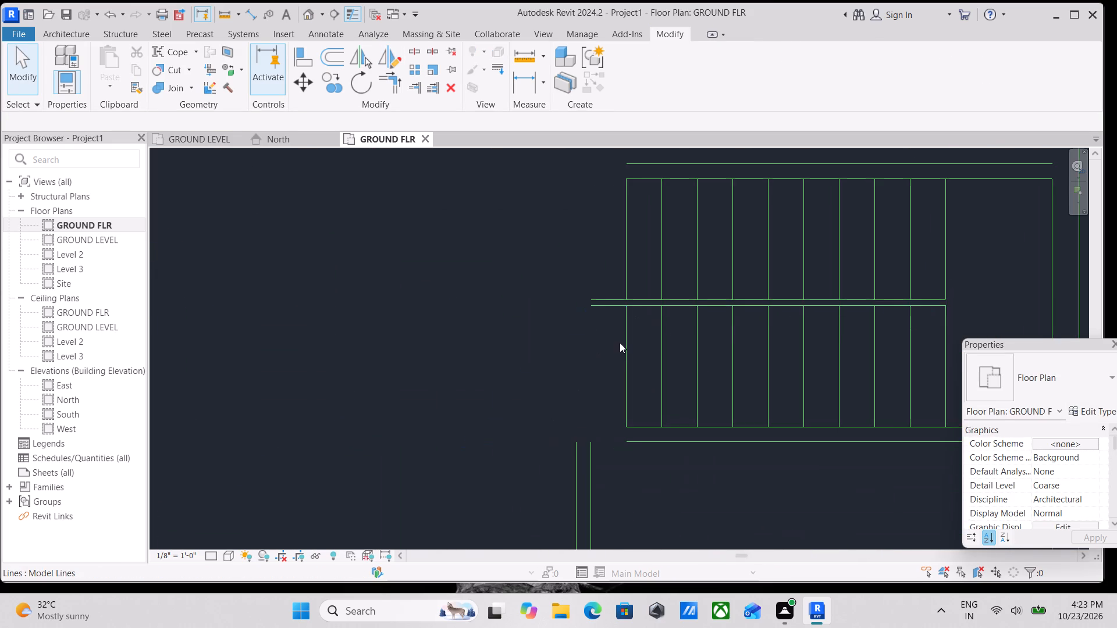
middle_drag(620, 344, 494, 348)
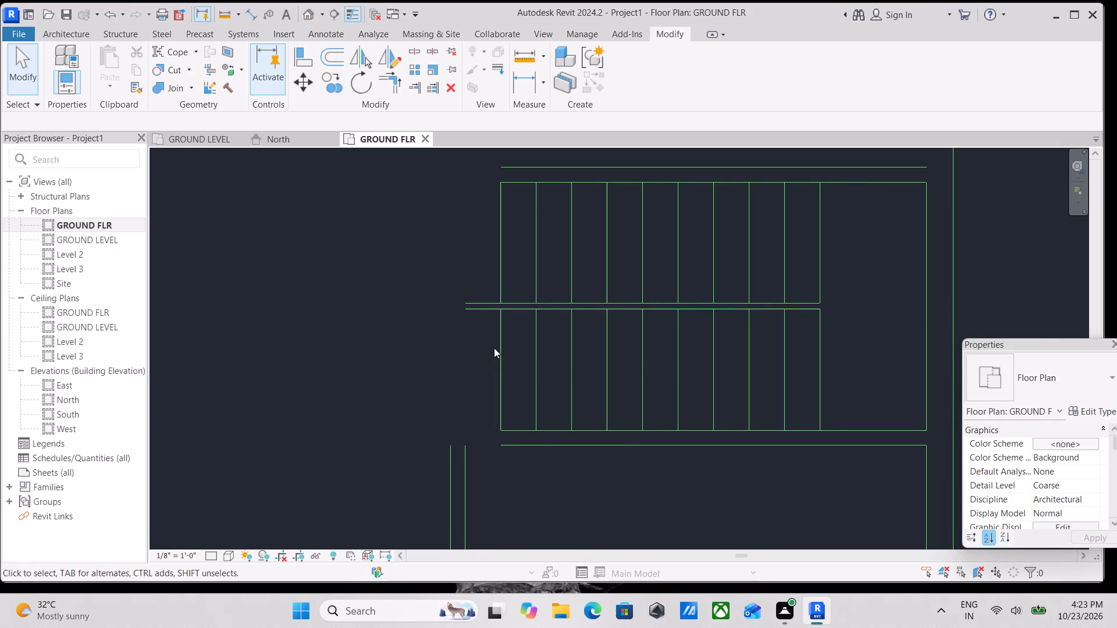
key(Escape)
scroll(472, 291, up, 5)
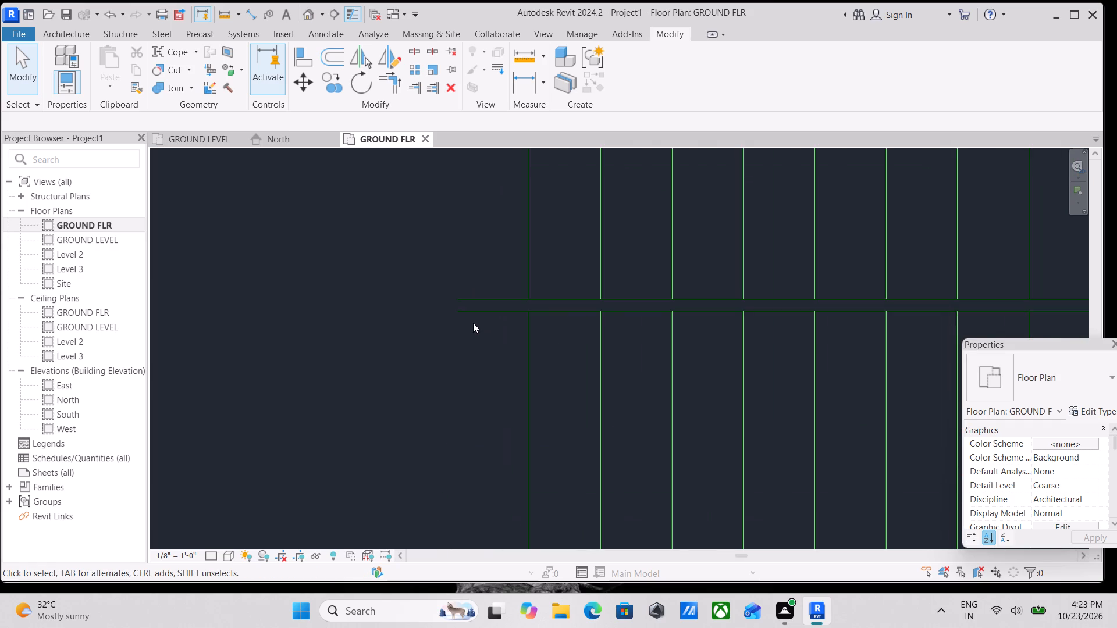
click(472, 315)
drag(457, 308, 527, 317)
key(Escape)
scroll(484, 306, up, 2)
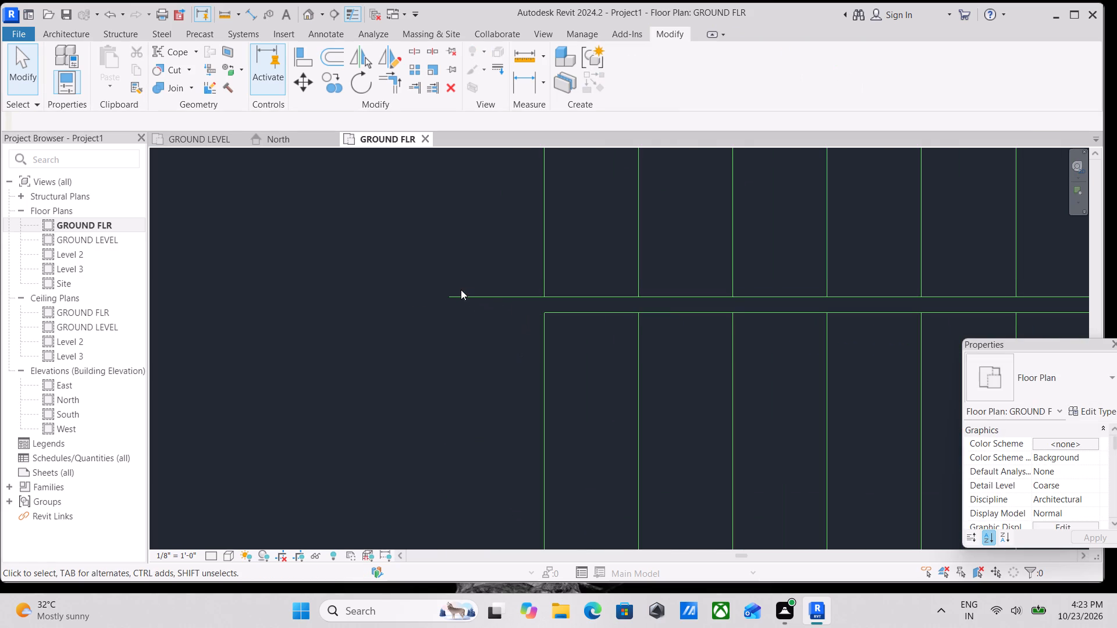
click(465, 296)
drag(450, 293, 570, 304)
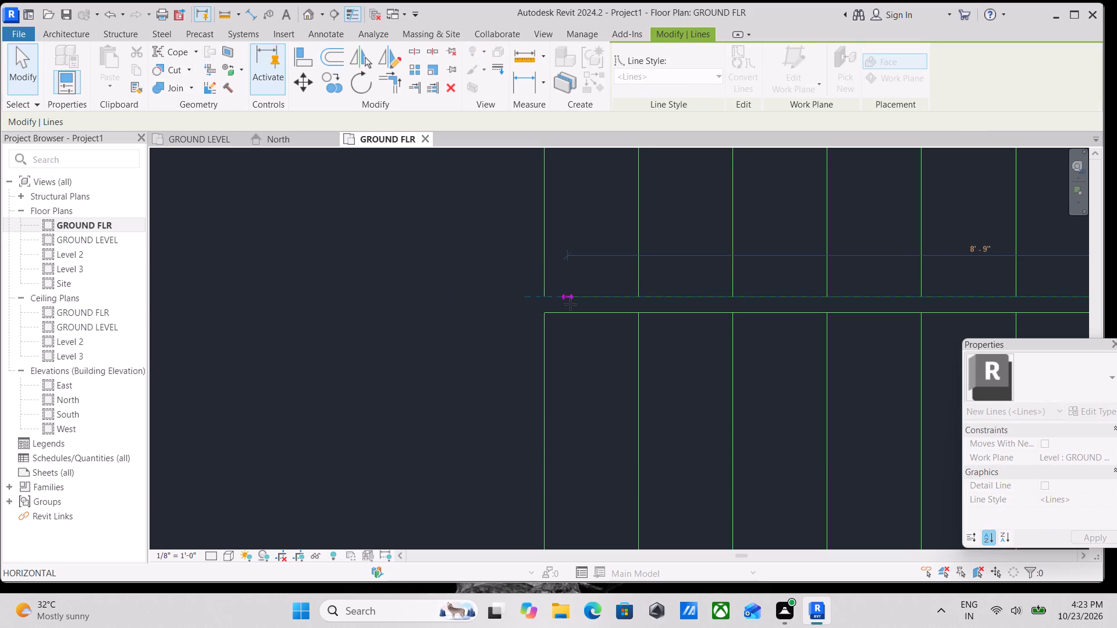
drag(570, 304, 540, 301)
key(Escape)
Examine the staircase lines together with the adjoining room outline to the south and the long outer wall line.
scroll(547, 304, down, 7)
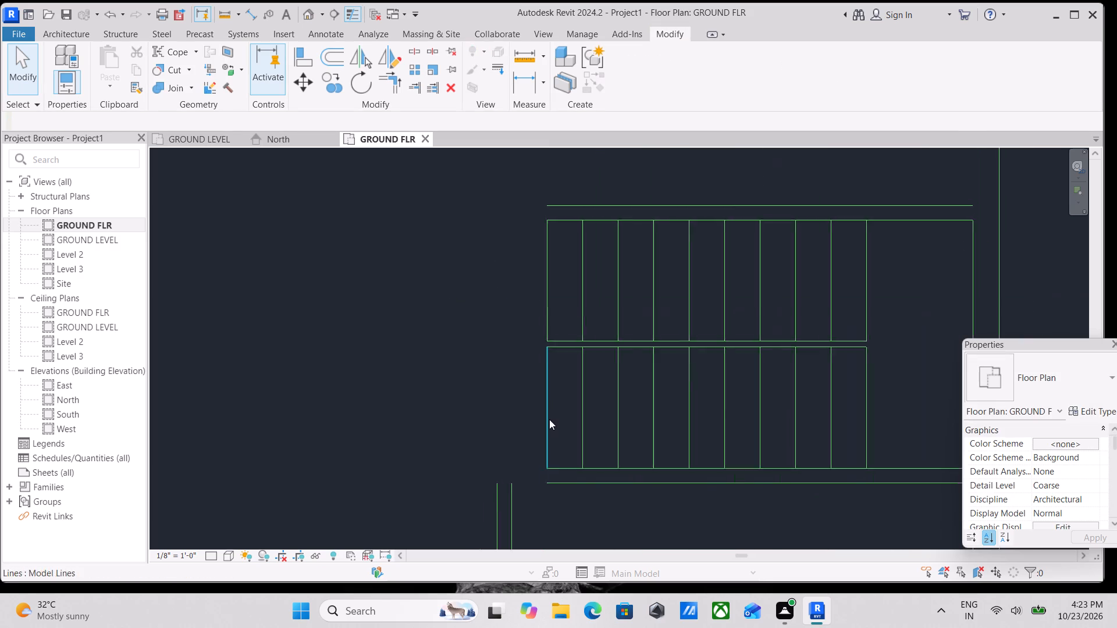
middle_drag(549, 419, 669, 310)
scroll(680, 310, down, 3)
scroll(708, 392, down, 1)
middle_drag(708, 392, 743, 295)
scroll(753, 291, down, 3)
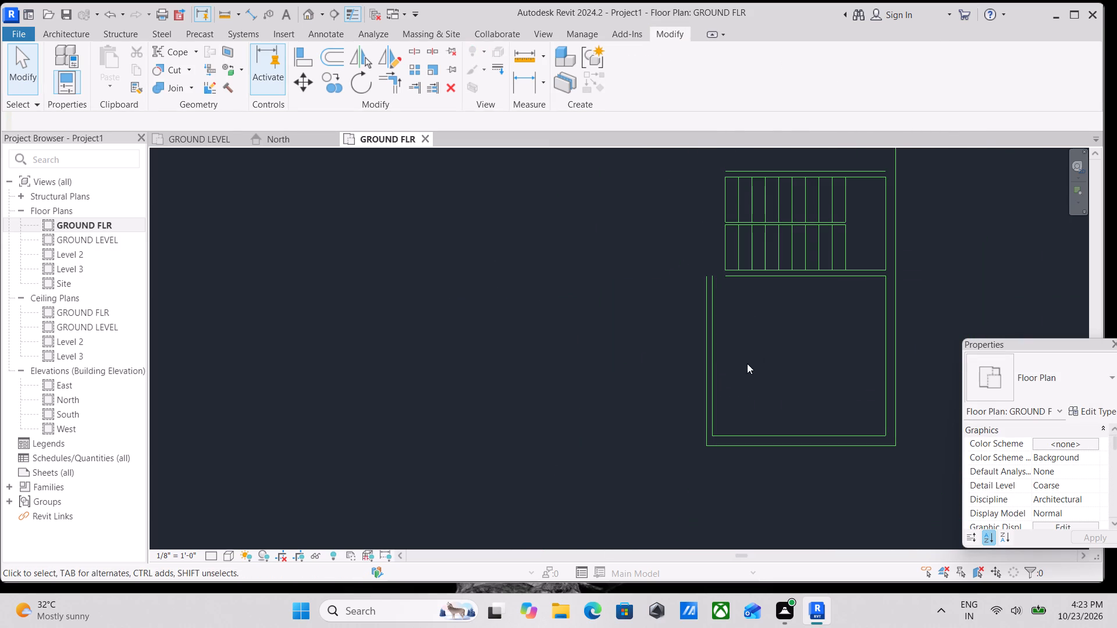
middle_drag(742, 366, 757, 446)
scroll(738, 378, up, 2)
middle_drag(730, 350, 730, 356)
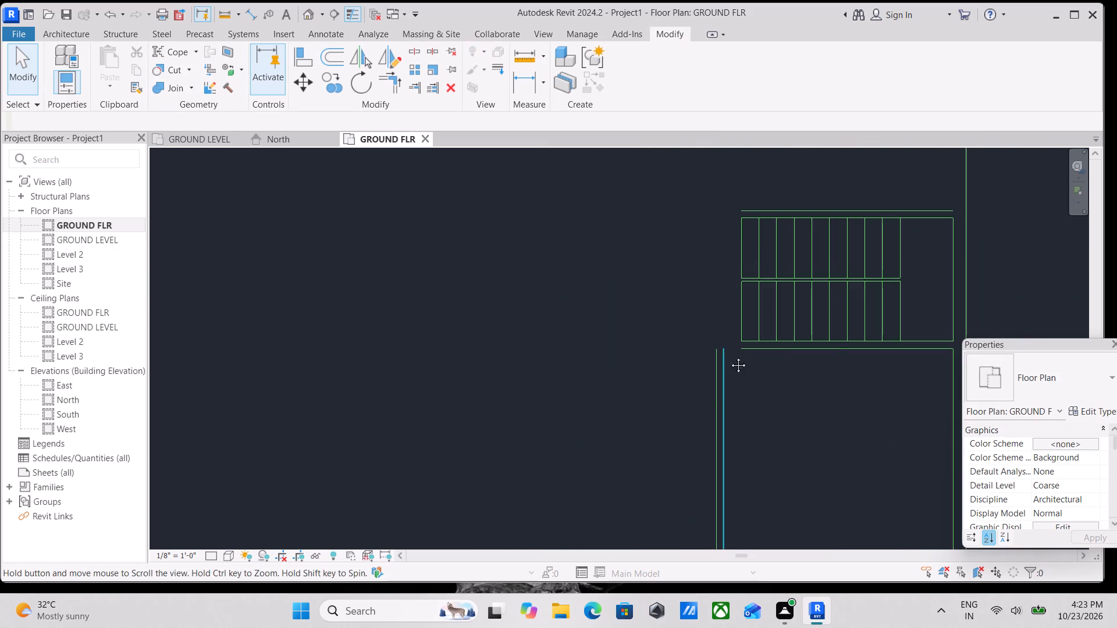
middle_drag(730, 356, 716, 401)
scroll(716, 401, up, 2)
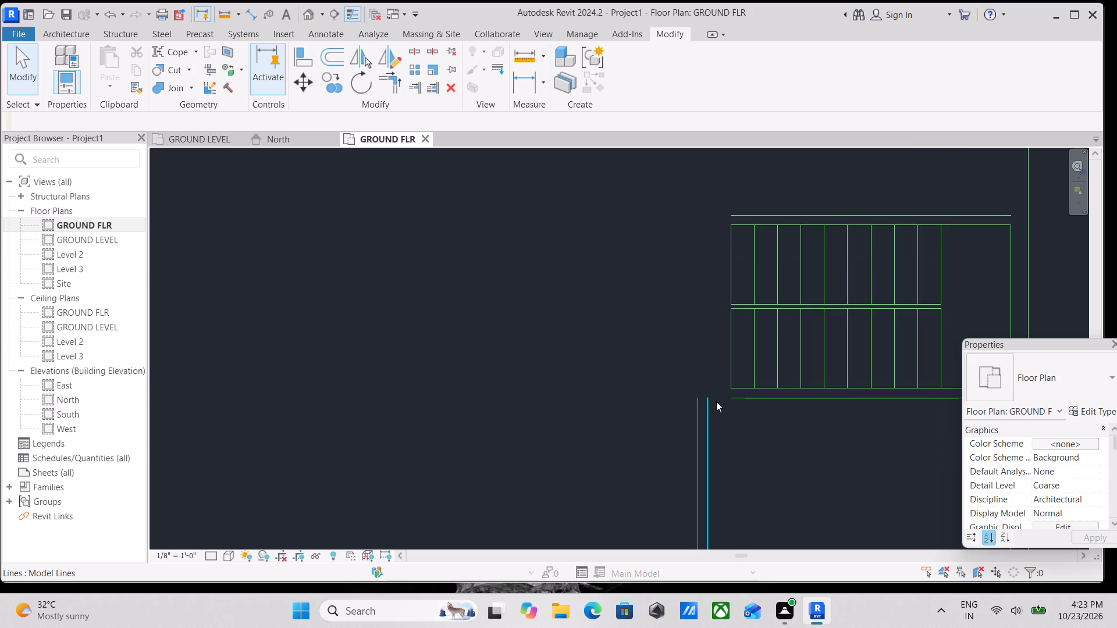
scroll(719, 403, up, 2)
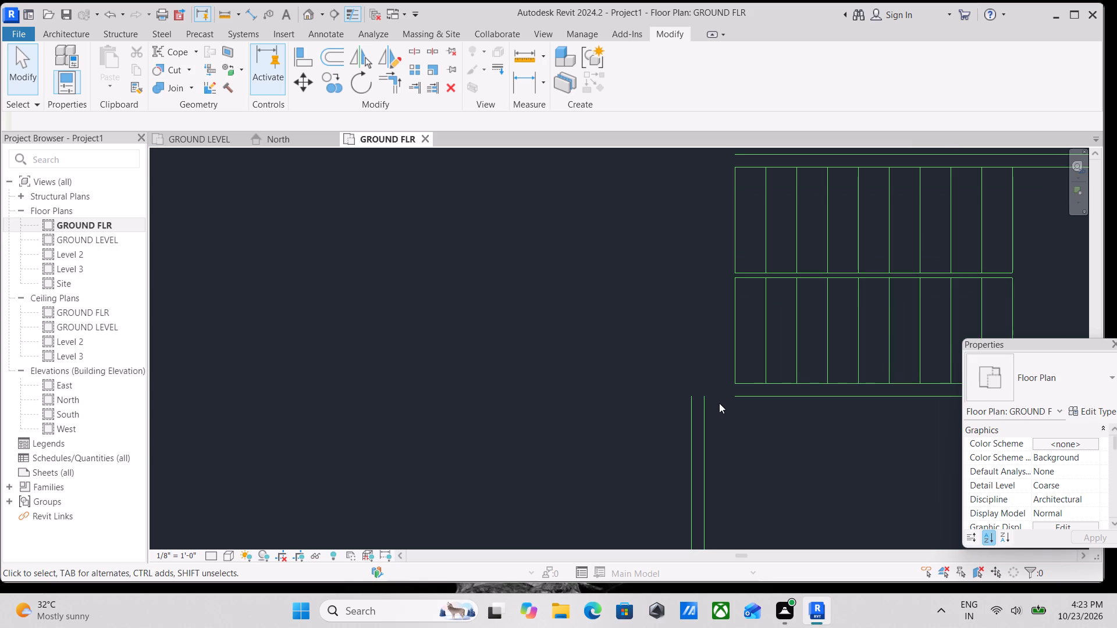
scroll(719, 403, down, 2)
middle_drag(719, 403, 750, 395)
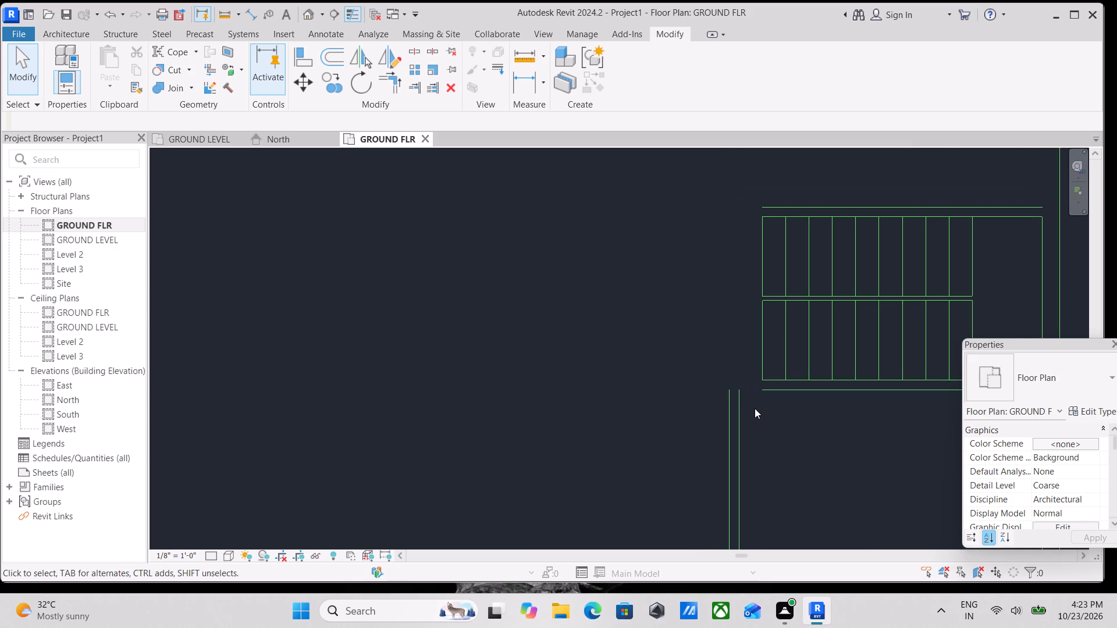
scroll(759, 413, down, 3)
middle_drag(758, 413, 736, 314)
scroll(739, 314, down, 2)
middle_drag(741, 327, 740, 392)
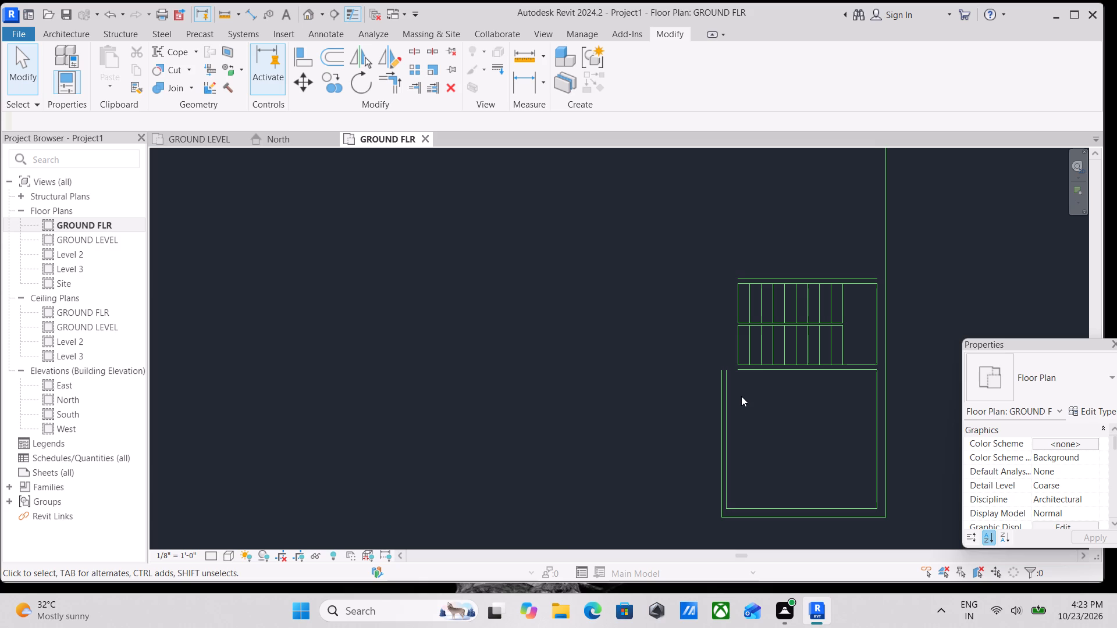
middle_drag(741, 396, 755, 487)
scroll(863, 358, up, 2)
scroll(881, 343, down, 1)
middle_drag(881, 343, 871, 351)
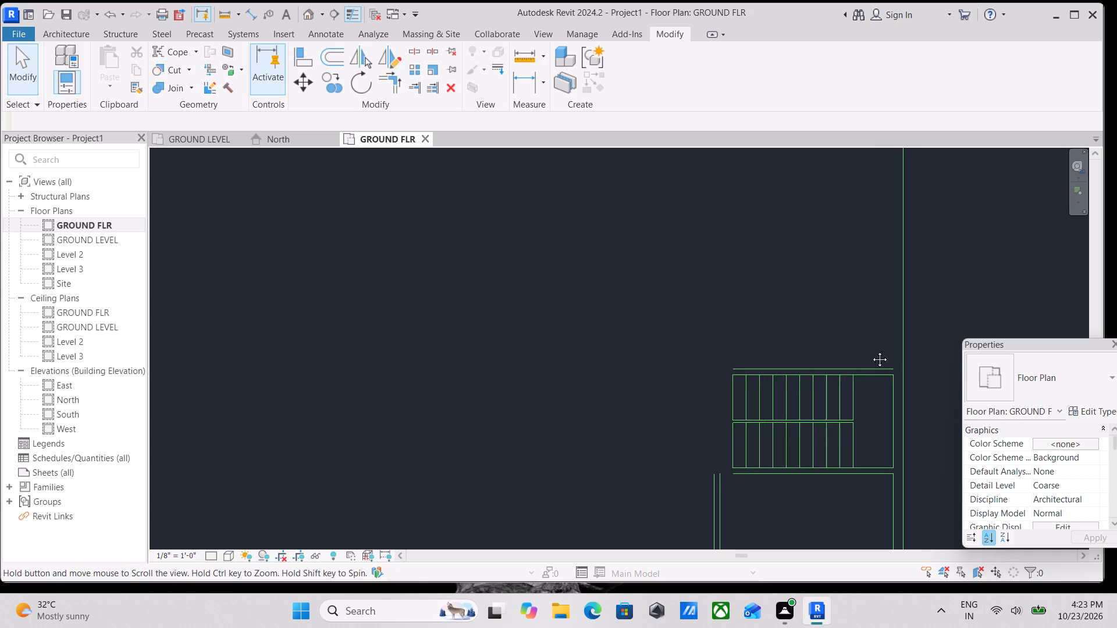
middle_drag(871, 351, 862, 359)
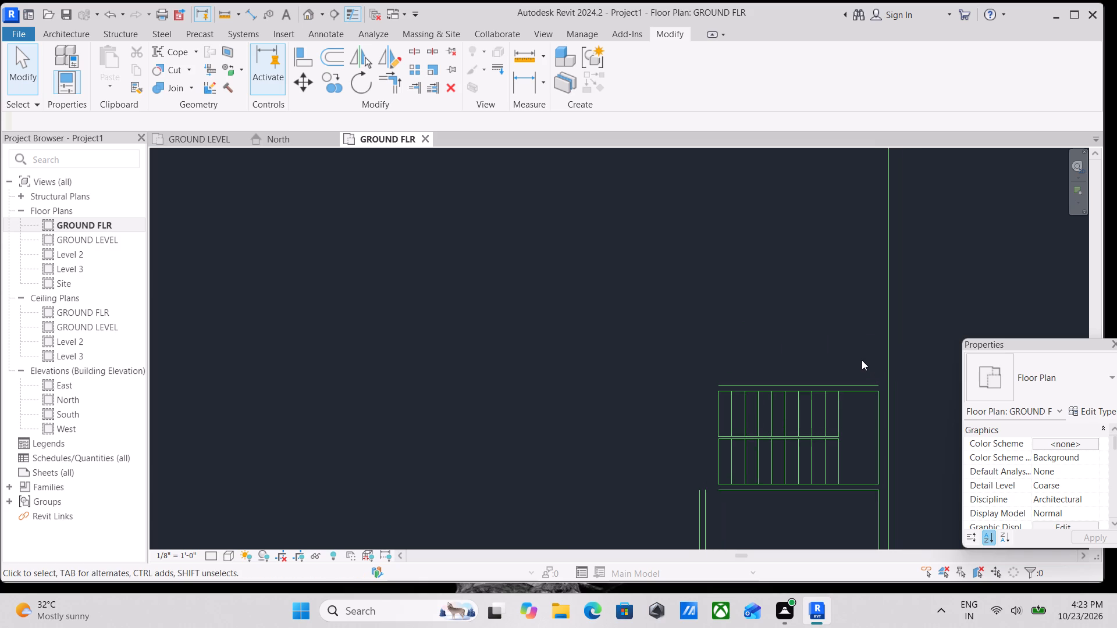
scroll(862, 360, down, 1)
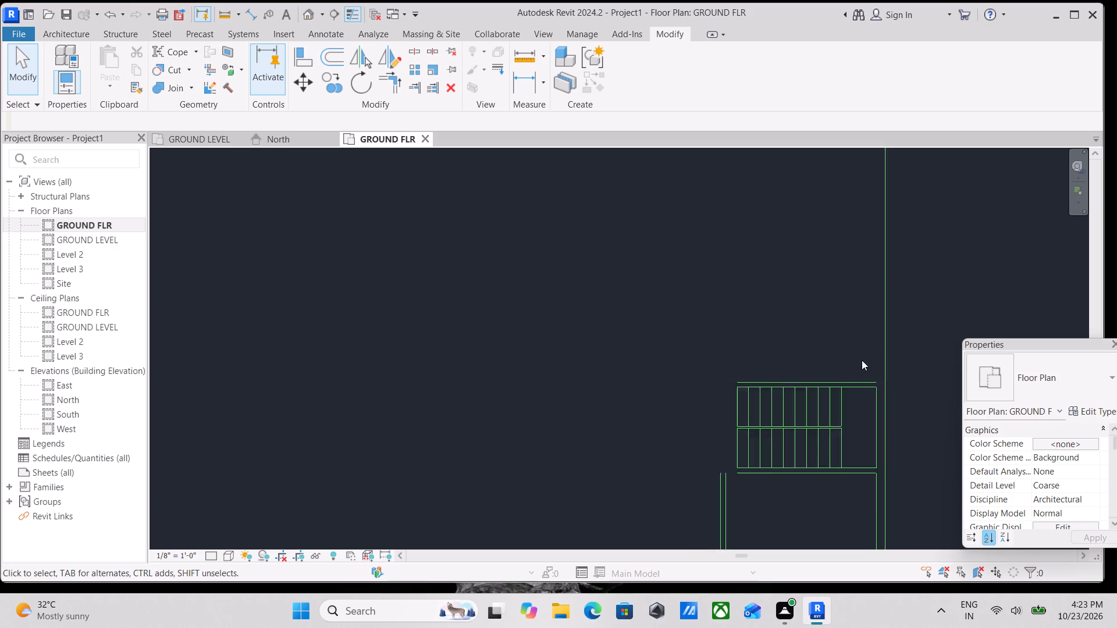
scroll(862, 360, down, 2)
middle_drag(861, 367, 863, 408)
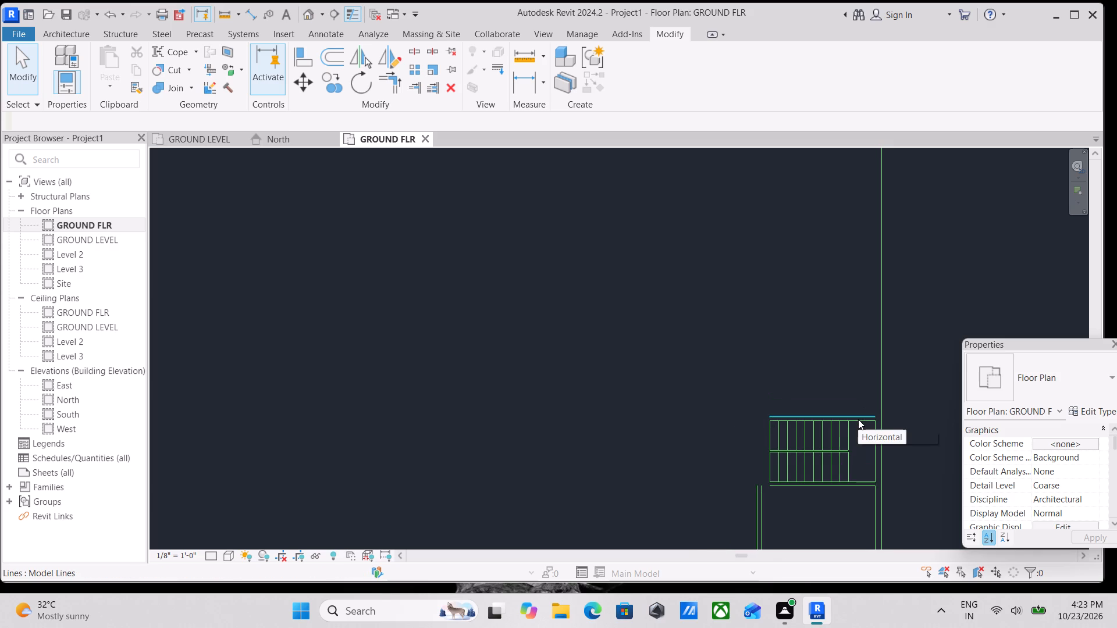
Draw a short vertical model line closing the west end of the double wall lines north of the staircase.
scroll(768, 441, up, 5)
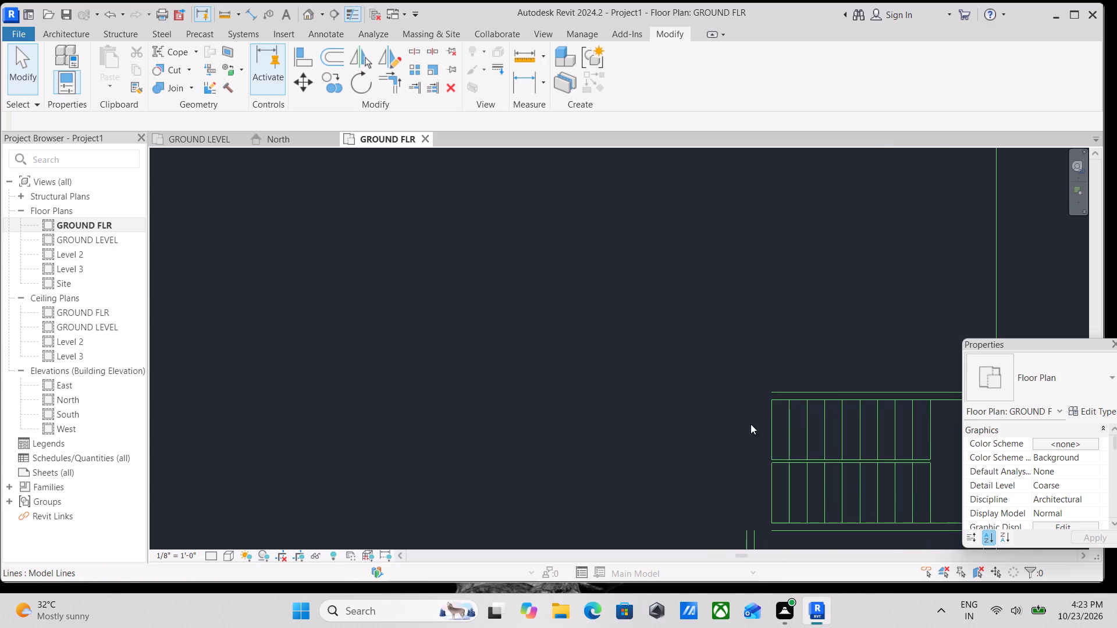
scroll(741, 413, up, 2)
text(LI)
scroll(801, 359, up, 1)
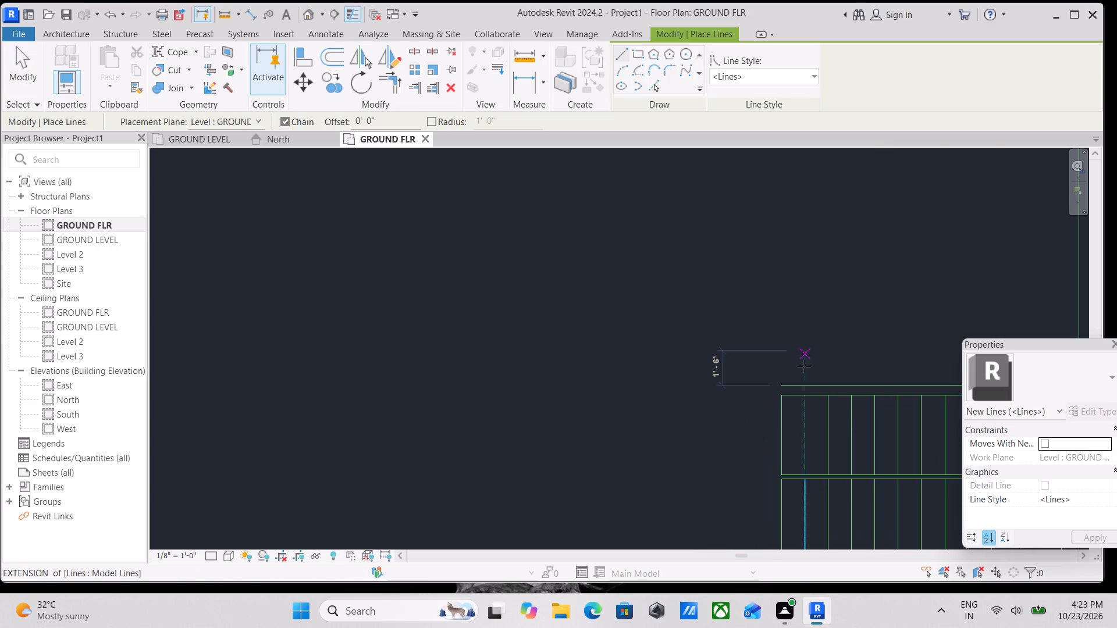
scroll(804, 366, up, 4)
click(763, 394)
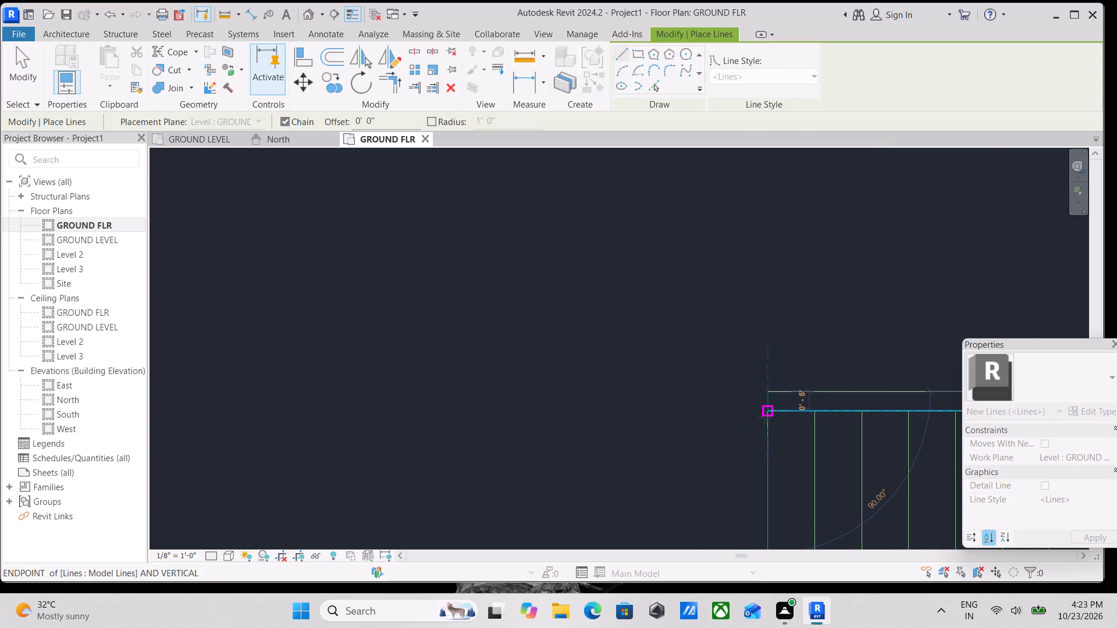
click(766, 413)
key(Escape)
Draw a short vertical model line closing the west end of the double wall lines south of the staircase.
scroll(598, 463, down, 2)
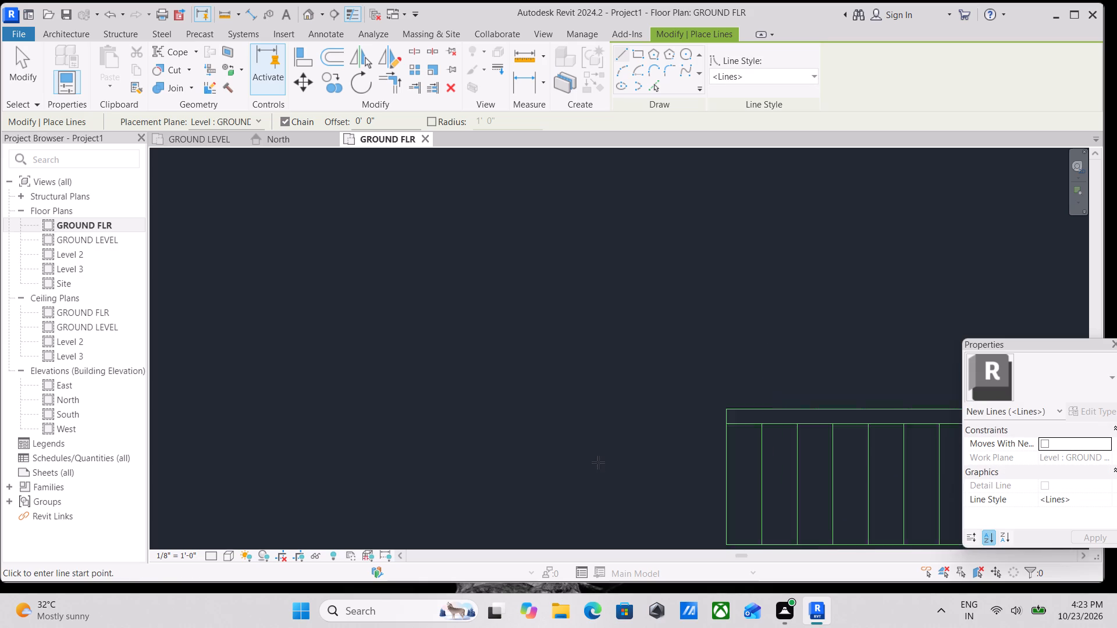
scroll(598, 462, down, 1)
middle_drag(601, 443, 604, 276)
scroll(702, 495, up, 8)
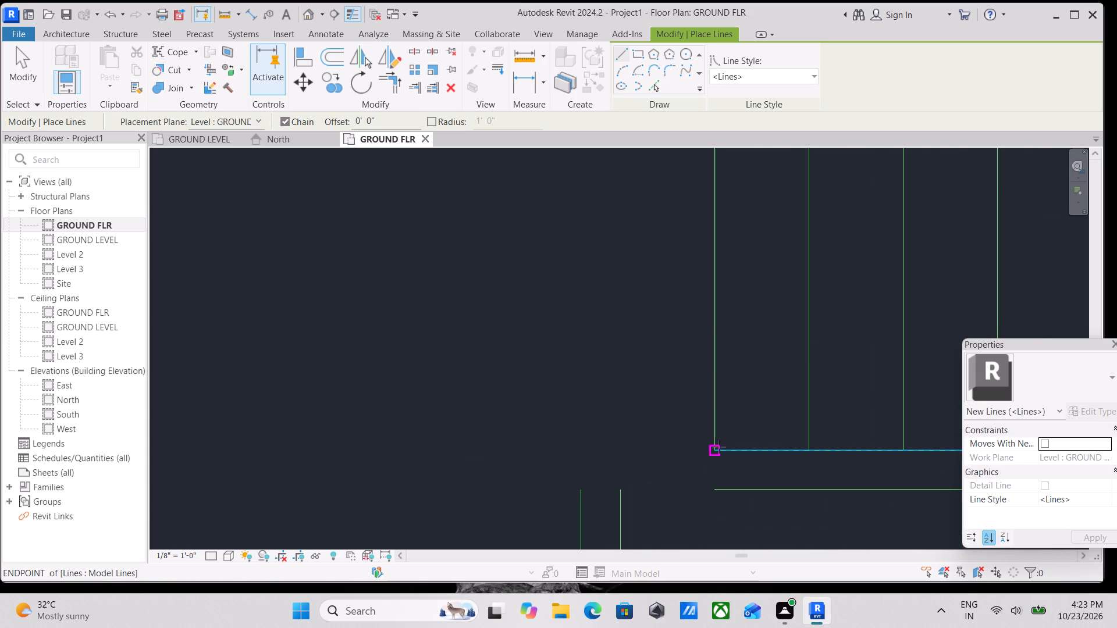
click(719, 447)
click(714, 494)
key(Escape)
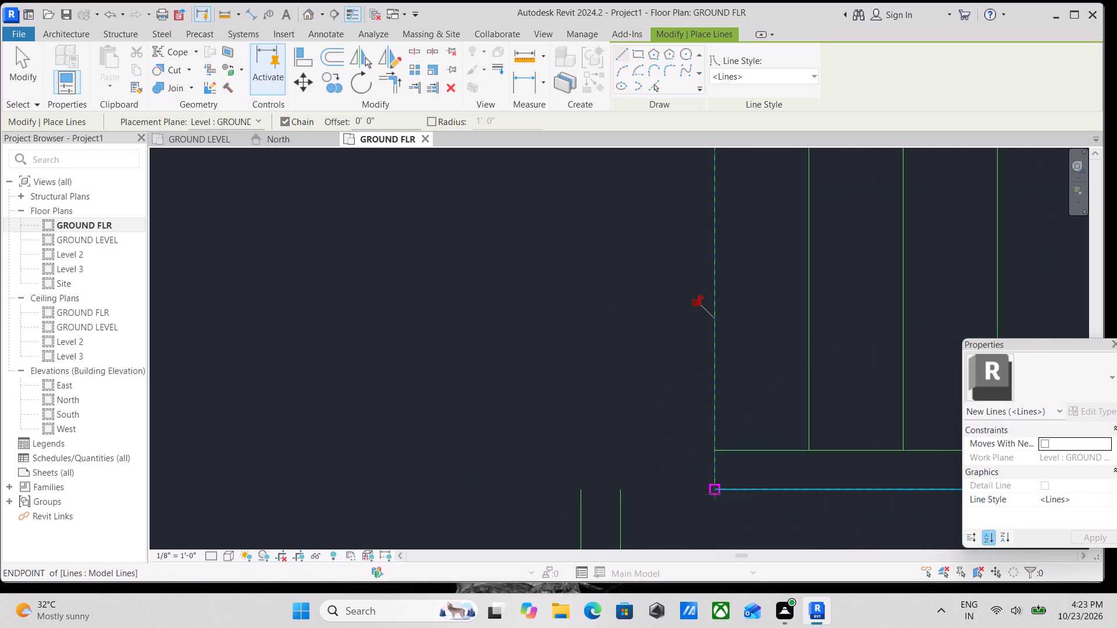
scroll(693, 317, down, 8)
middle_drag(621, 335, 531, 494)
scroll(549, 352, down, 2)
middle_drag(549, 352, 475, 439)
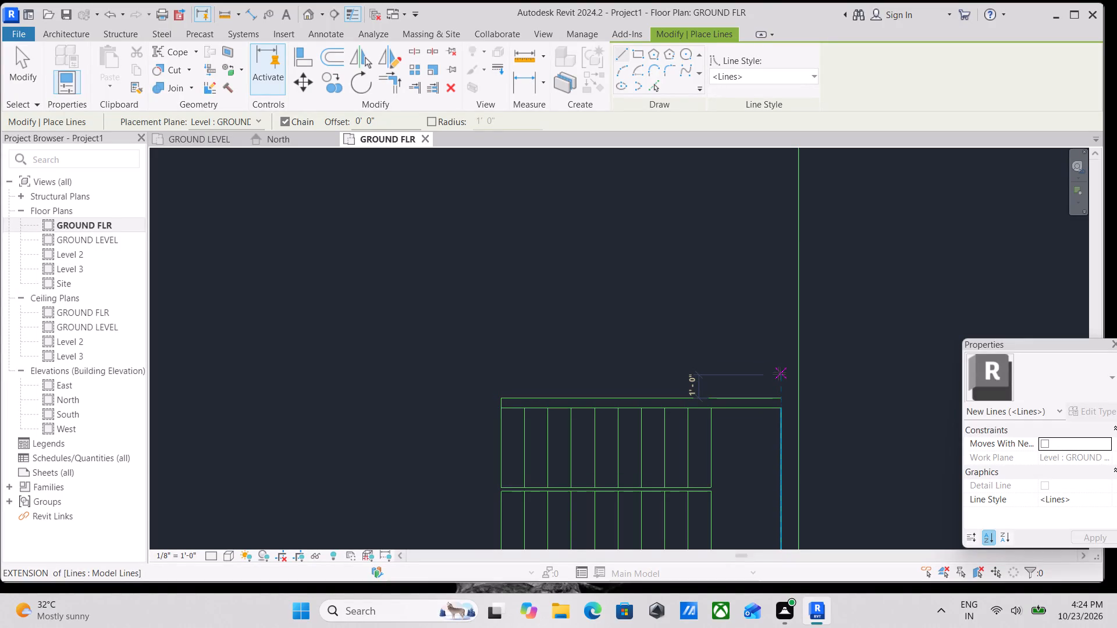
key(Escape)
Offset a model line 6' north from the outer line of the double wall lines north of the staircase.
scroll(776, 399, up, 3)
scroll(786, 387, down, 3)
scroll(654, 344, down, 1)
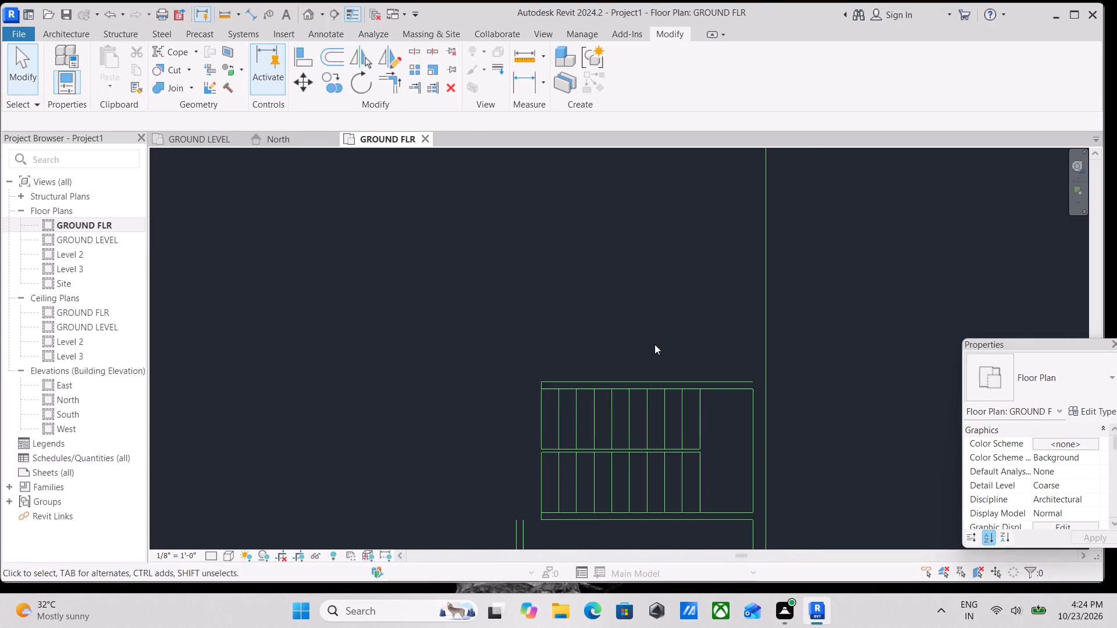
scroll(654, 344, down, 1)
middle_drag(654, 344, 665, 371)
key(l)
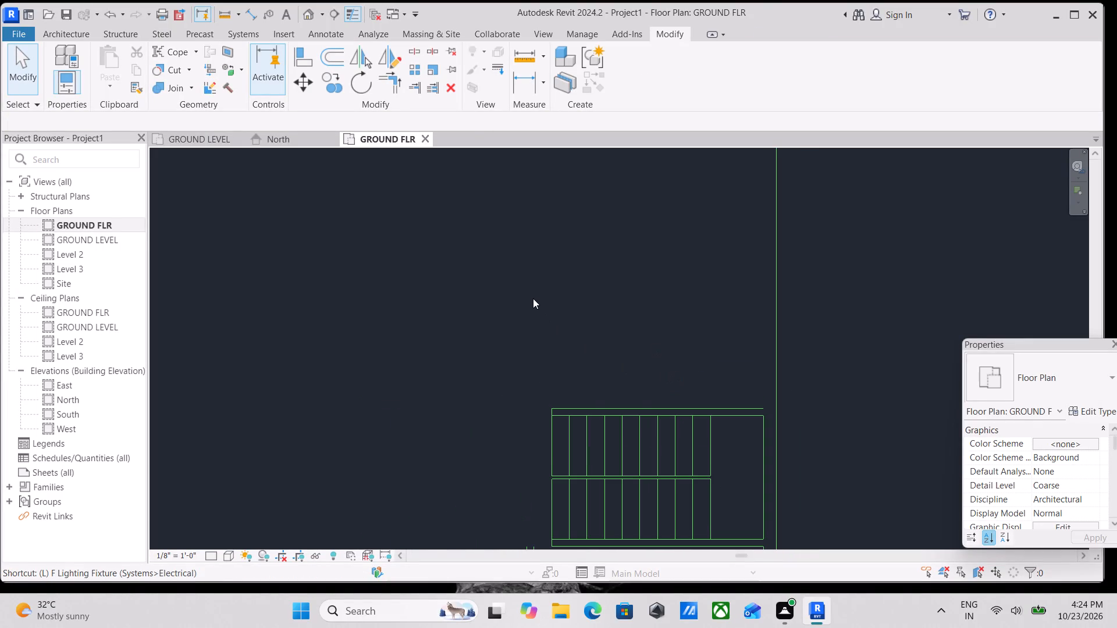
key(i)
scroll(650, 295, down, 2)
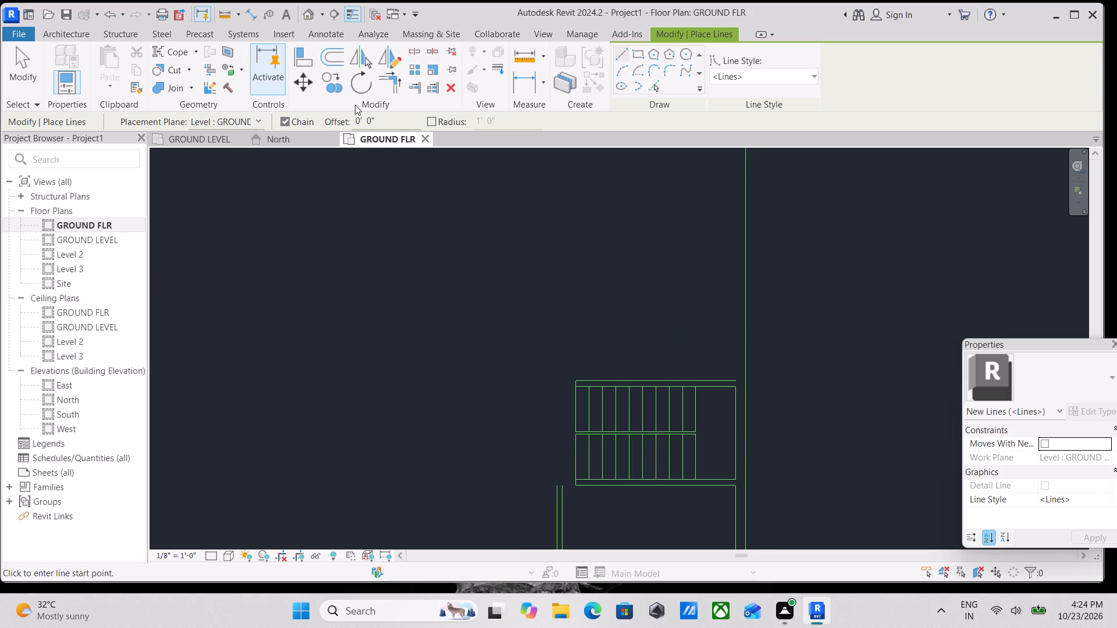
scroll(699, 338, down, 4)
middle_drag(656, 333, 814, 338)
scroll(724, 327, down, 2)
middle_drag(724, 327, 689, 358)
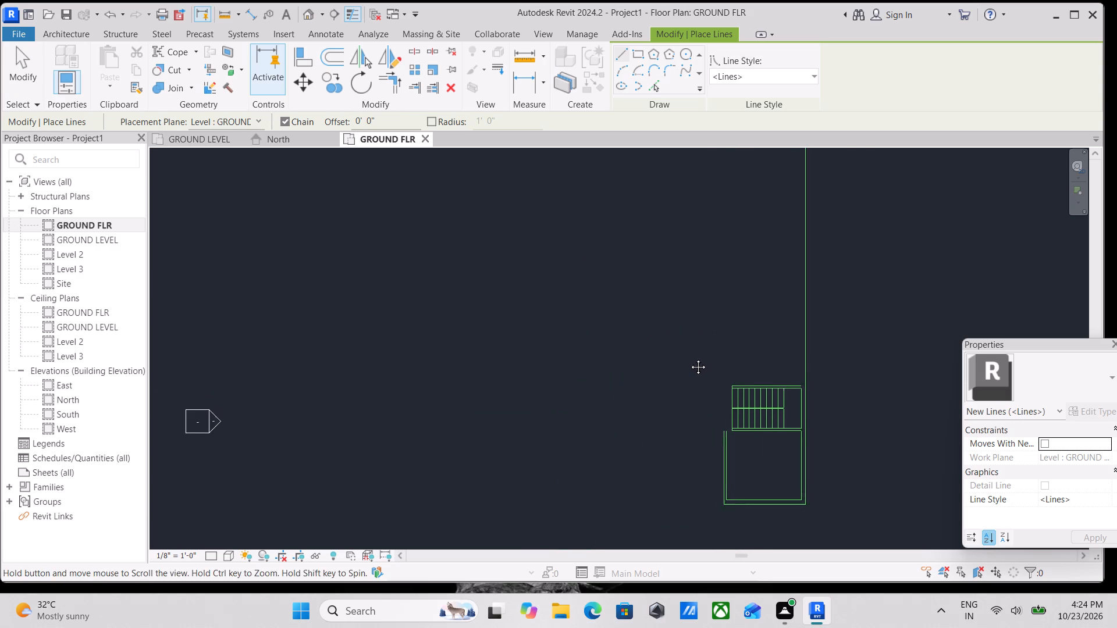
middle_drag(689, 358, 689, 358)
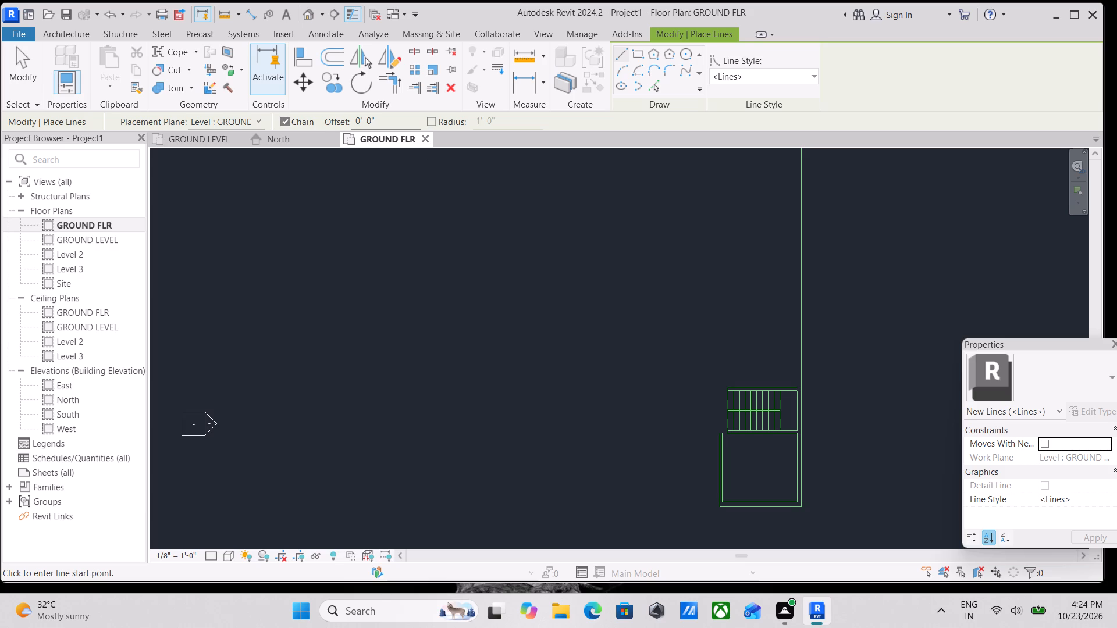
drag(380, 125, 319, 130)
text(6')
key(Return)
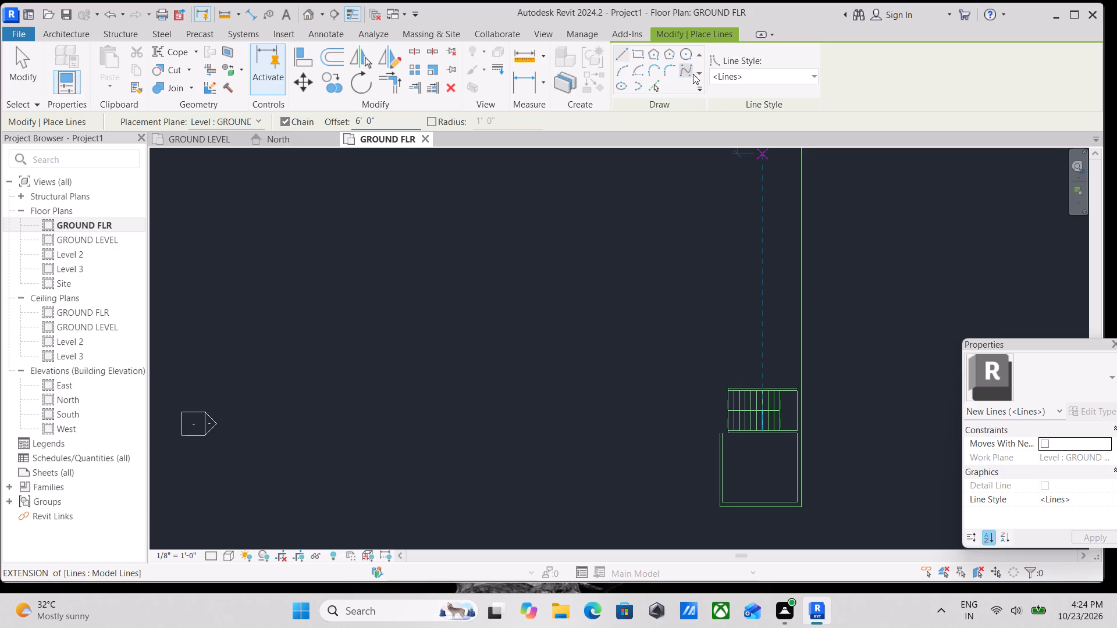
click(653, 87)
scroll(757, 376, up, 2)
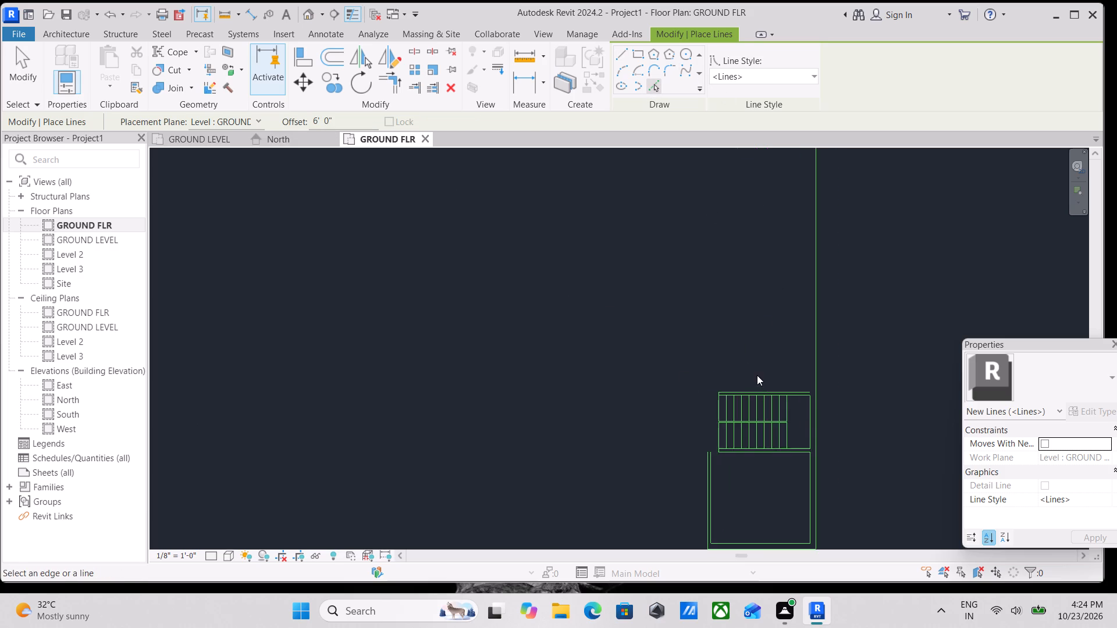
scroll(757, 382, up, 2)
click(757, 391)
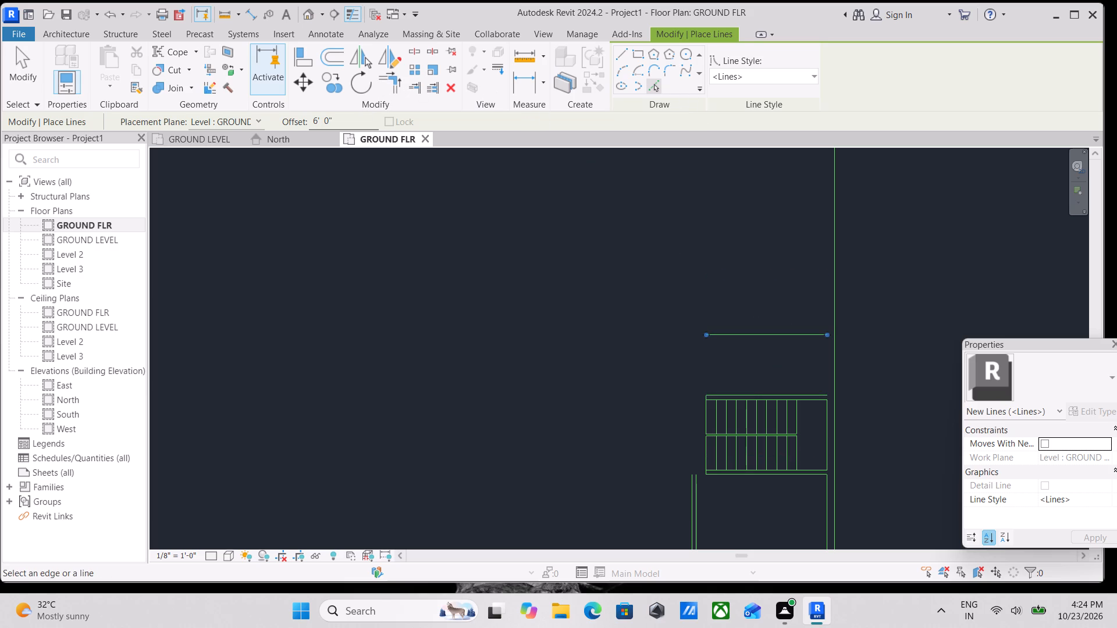
Offset a second model line 5" north of the new horizontal line to form a double wall.
drag(355, 116, 289, 119)
key(5)
key(shift+quotedbl)
key(Return)
scroll(749, 335, up, 4)
click(752, 329)
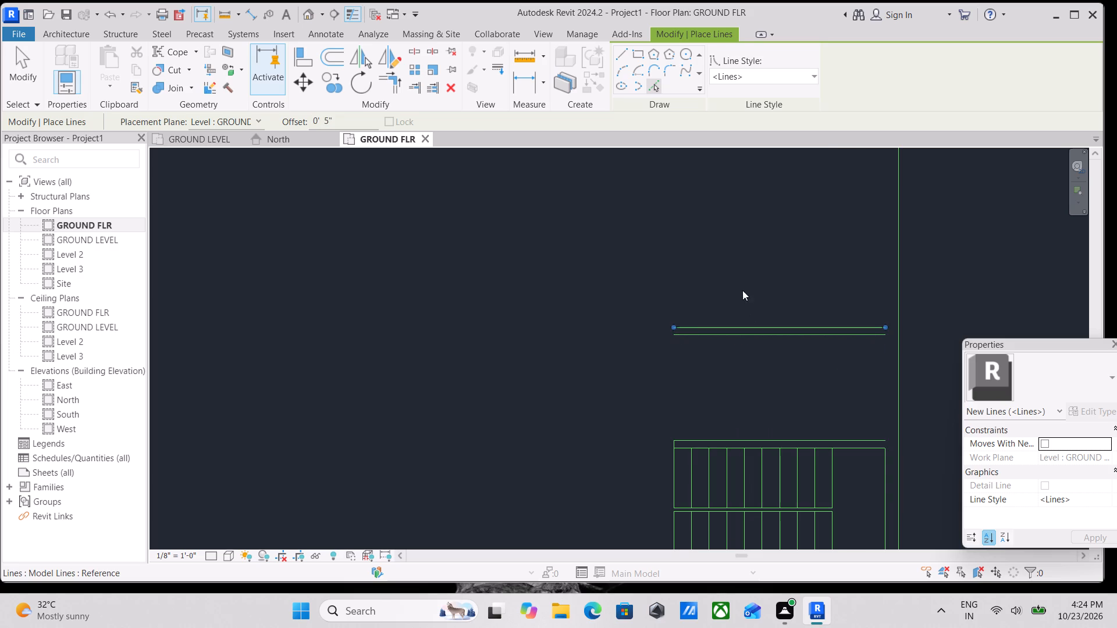
middle_drag(728, 272, 589, 296)
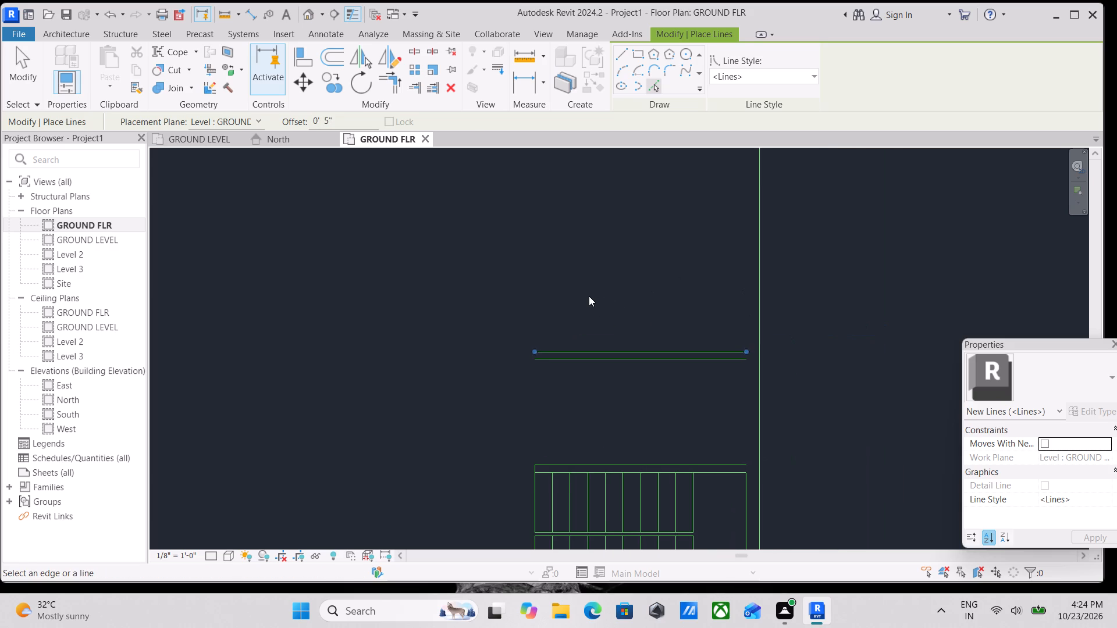
key(Escape)
Examine the new double wall lines together with the staircase, the room outline to the south and the long outer wall line.
scroll(589, 296, down, 3)
middle_drag(625, 278, 588, 306)
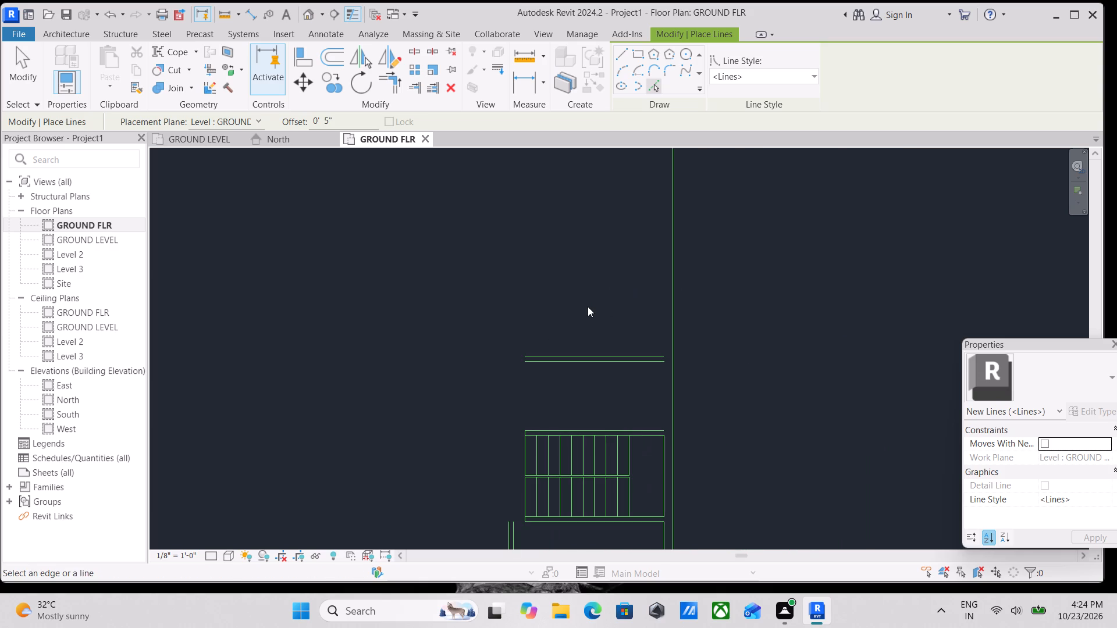
scroll(588, 306, down, 2)
middle_drag(616, 297, 668, 237)
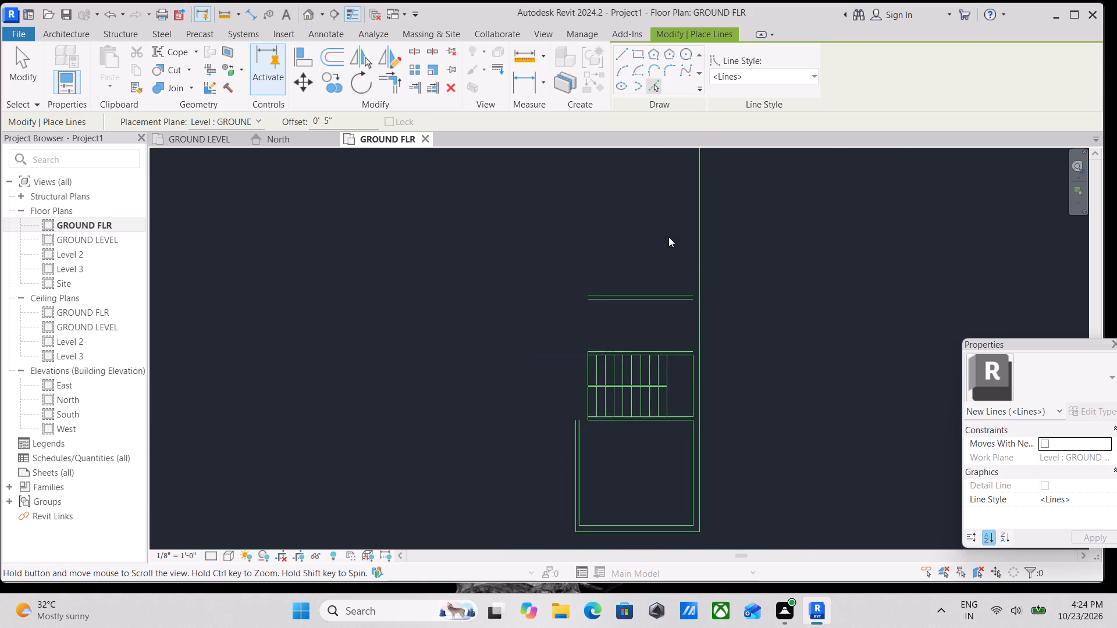
middle_drag(668, 237, 667, 242)
scroll(674, 226, down, 2)
scroll(660, 293, down, 2)
middle_drag(658, 307, 667, 371)
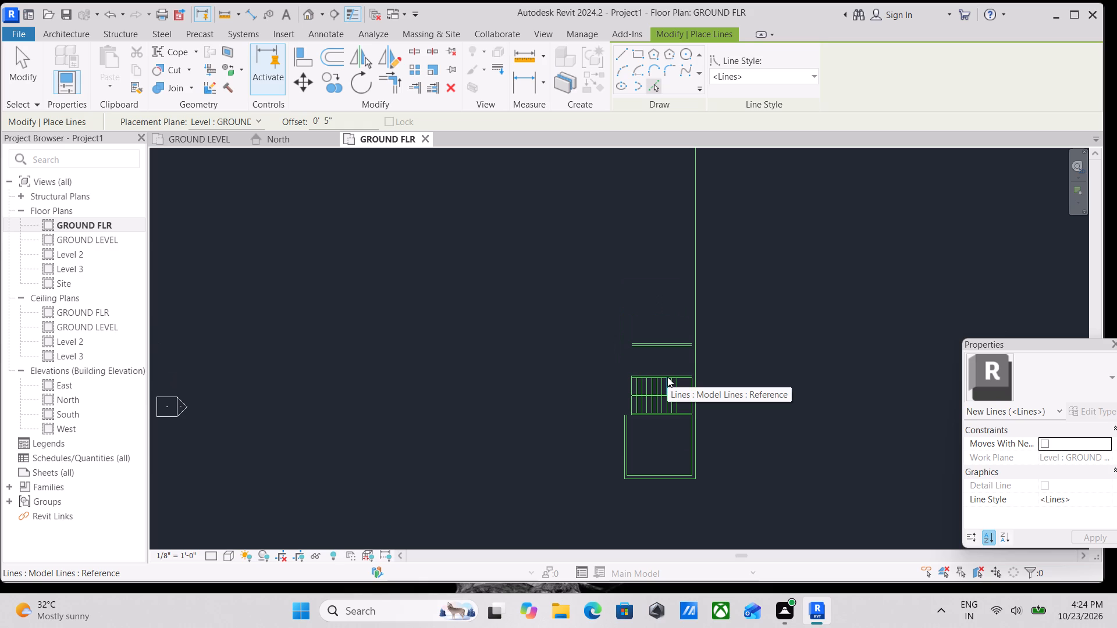
scroll(667, 377, up, 3)
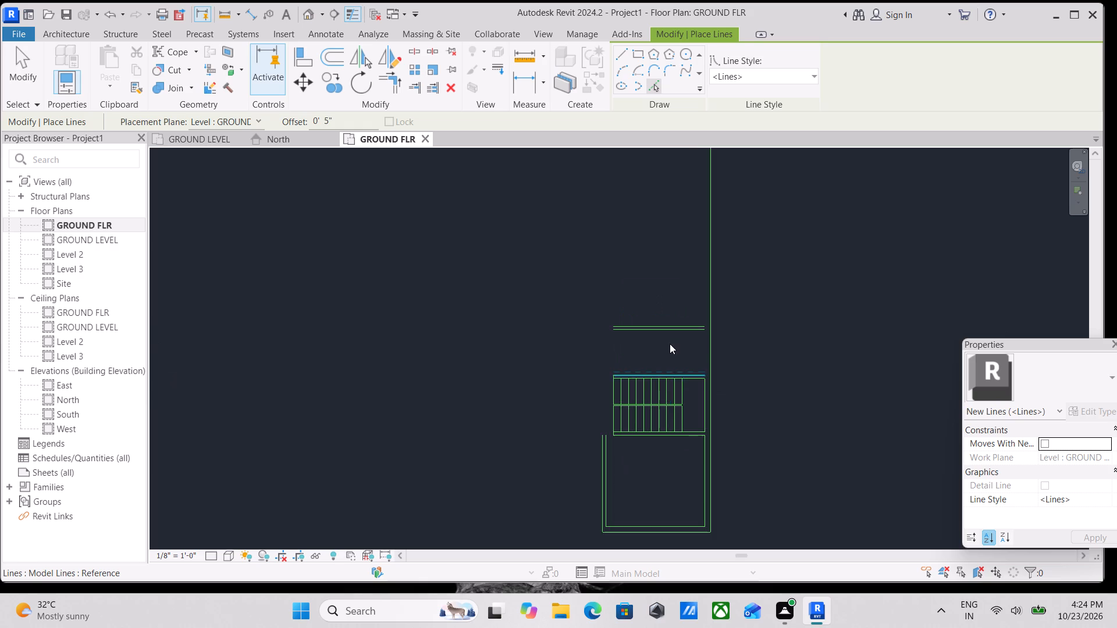
scroll(670, 344, up, 2)
scroll(646, 372, down, 2)
scroll(607, 494, down, 2)
middle_click(607, 494)
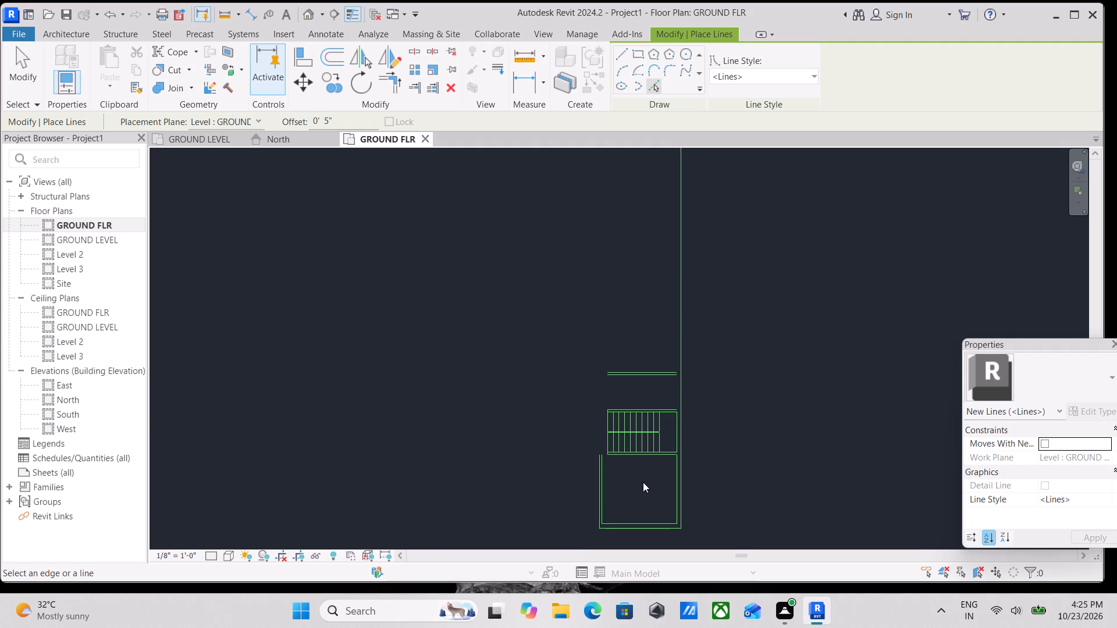
scroll(643, 482, up, 3)
scroll(605, 459, down, 1)
middle_drag(605, 459, 756, 460)
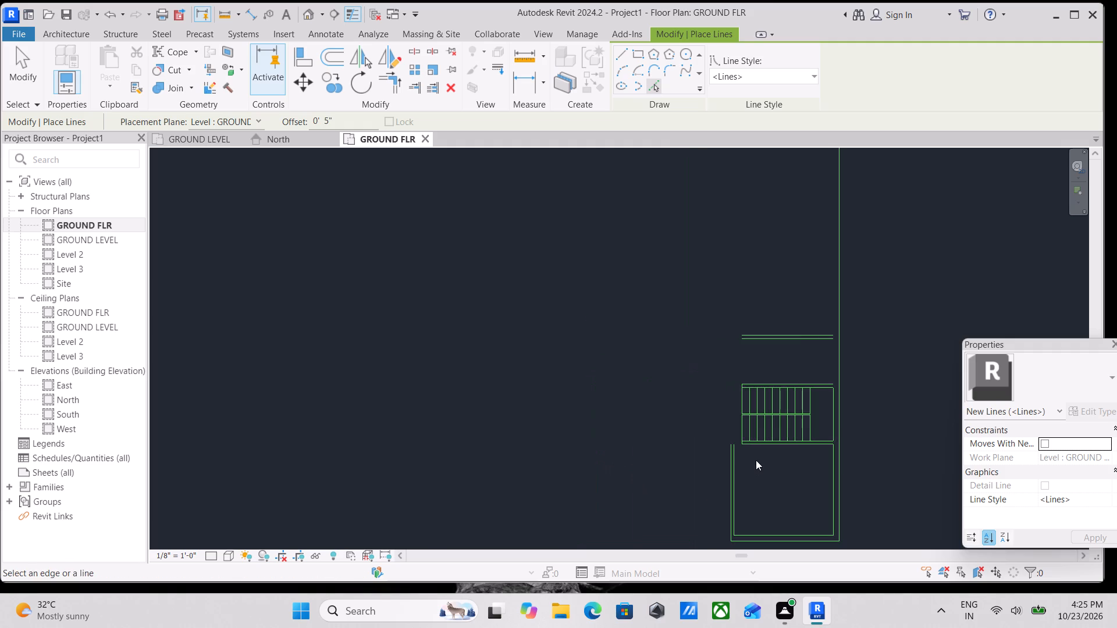
scroll(756, 460, down, 2)
middle_drag(756, 460, 720, 468)
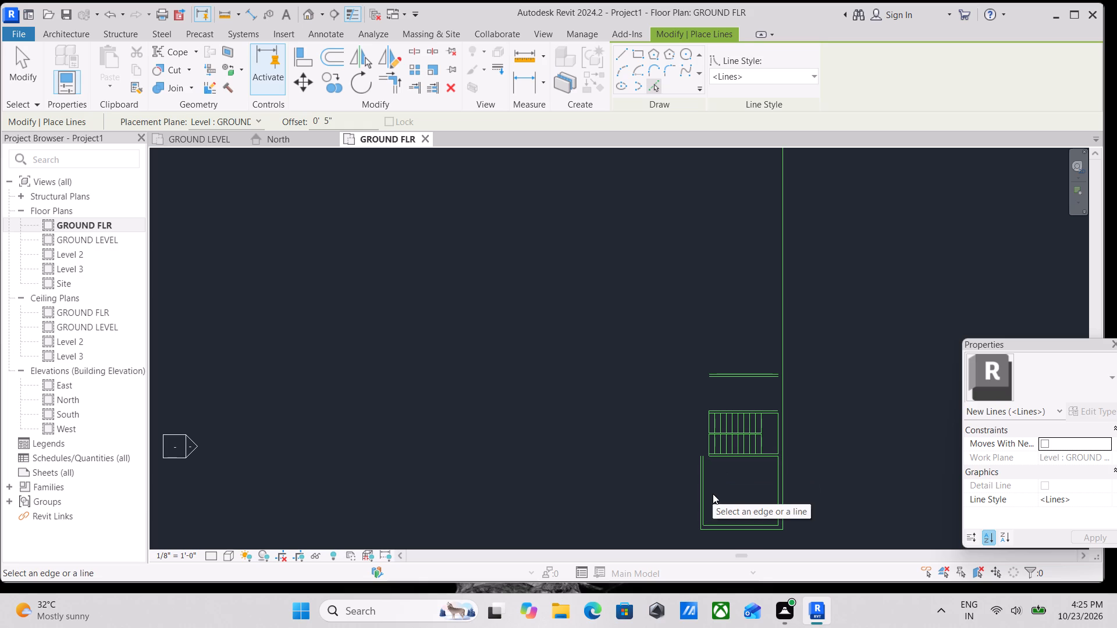
scroll(717, 469, up, 2)
scroll(709, 317, up, 1)
middle_drag(709, 317, 661, 415)
key(Escape)
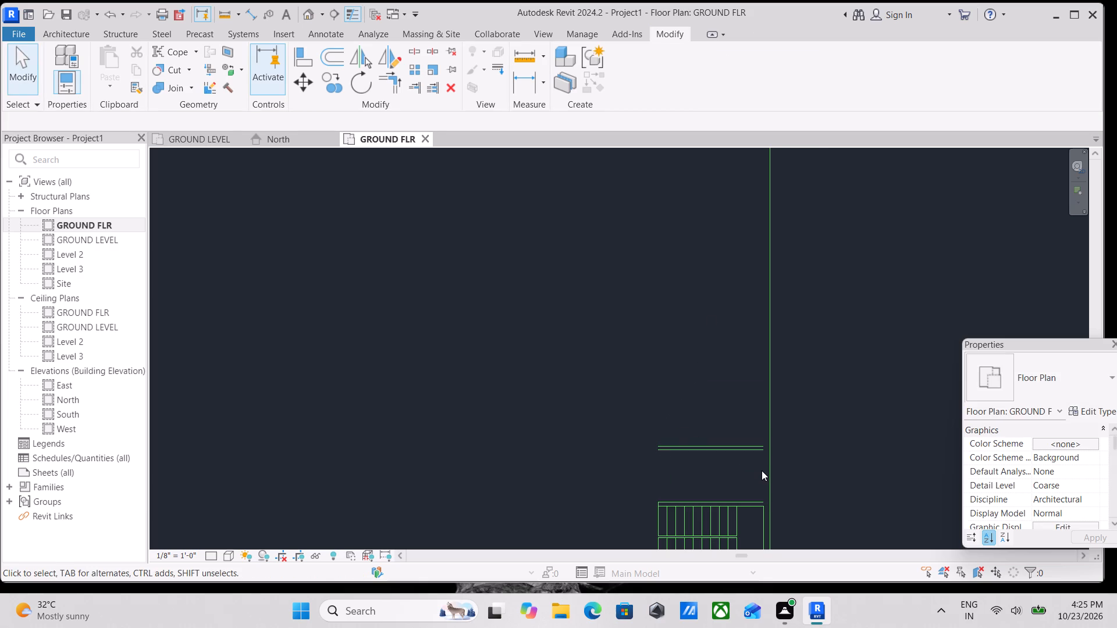
Draw a 6' vertical model line joining the east ends of the new double wall's lower line and the staircase's north wall line.
key(k)
key(Escape)
text(LI)
scroll(776, 456, up, 5)
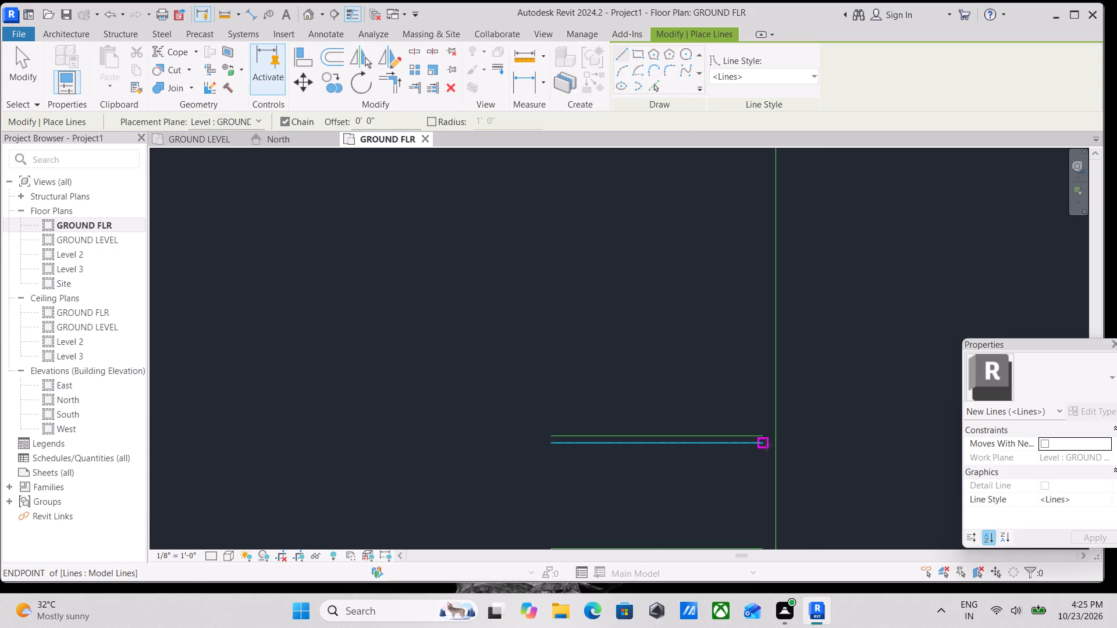
click(766, 445)
middle_drag(760, 516, 745, 342)
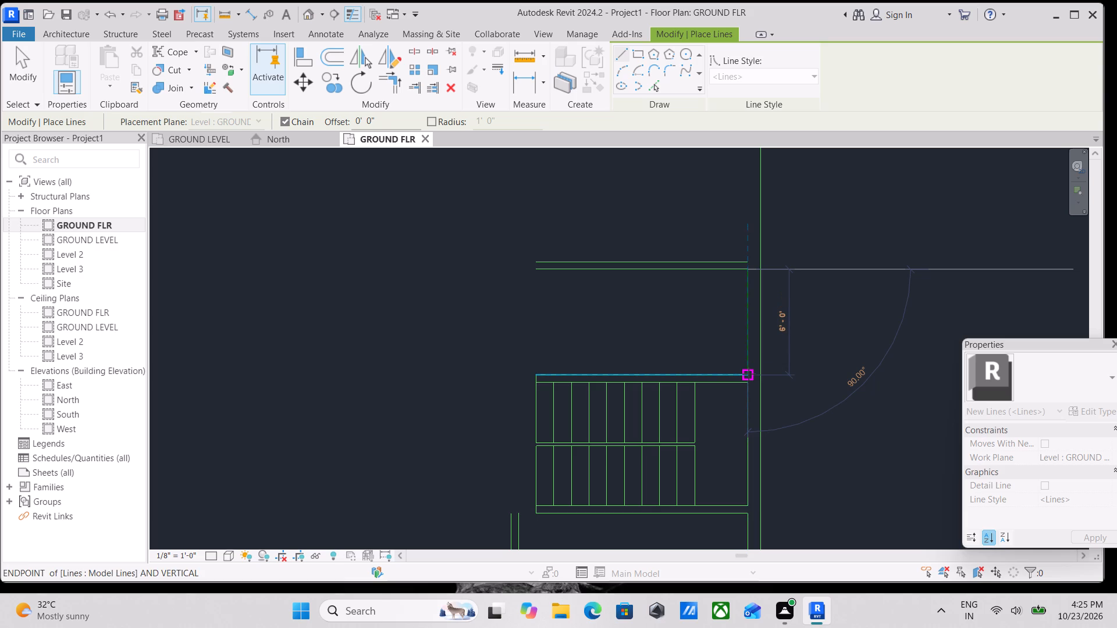
click(749, 374)
key(Escape)
scroll(724, 301, down, 2)
middle_drag(701, 313, 730, 374)
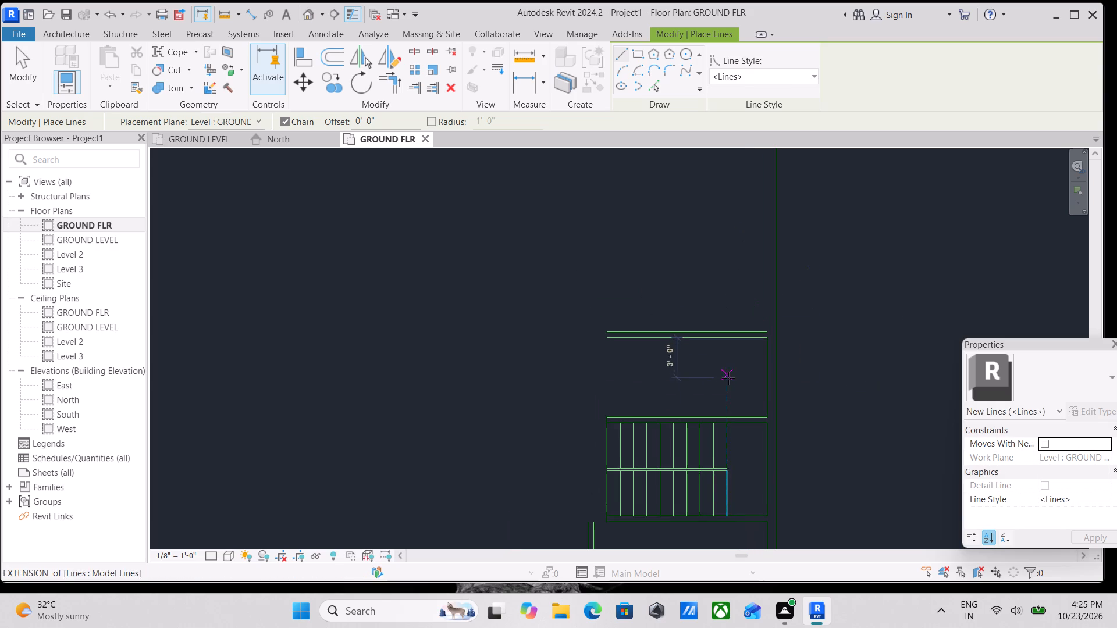
key(Escape)
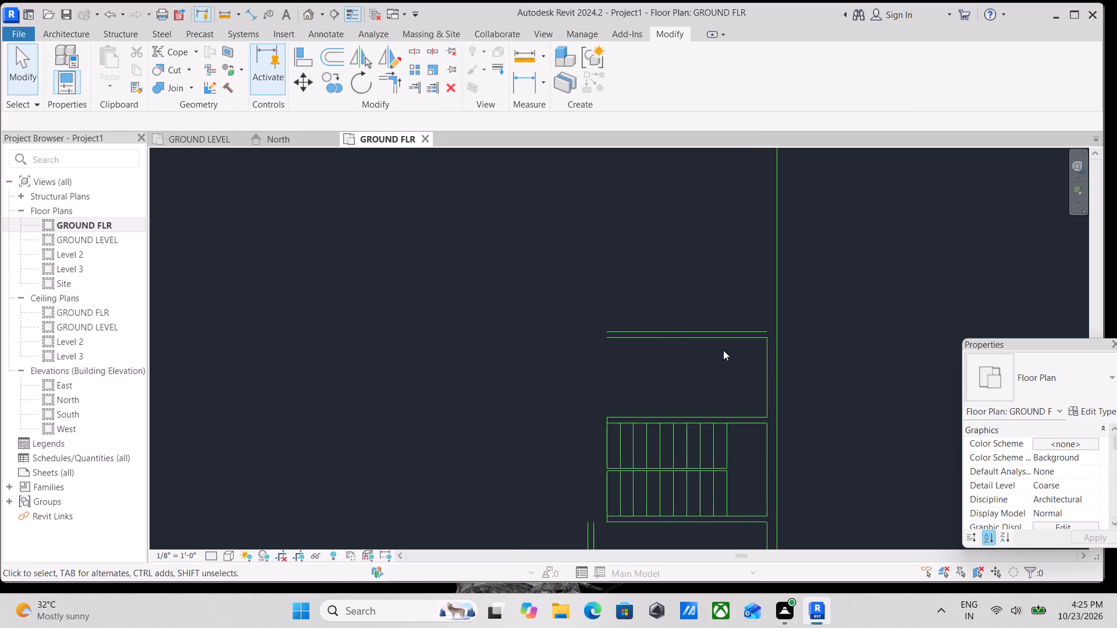
Offset a vertical model line 8' west from the east line of the space north of the staircase.
text(LI)
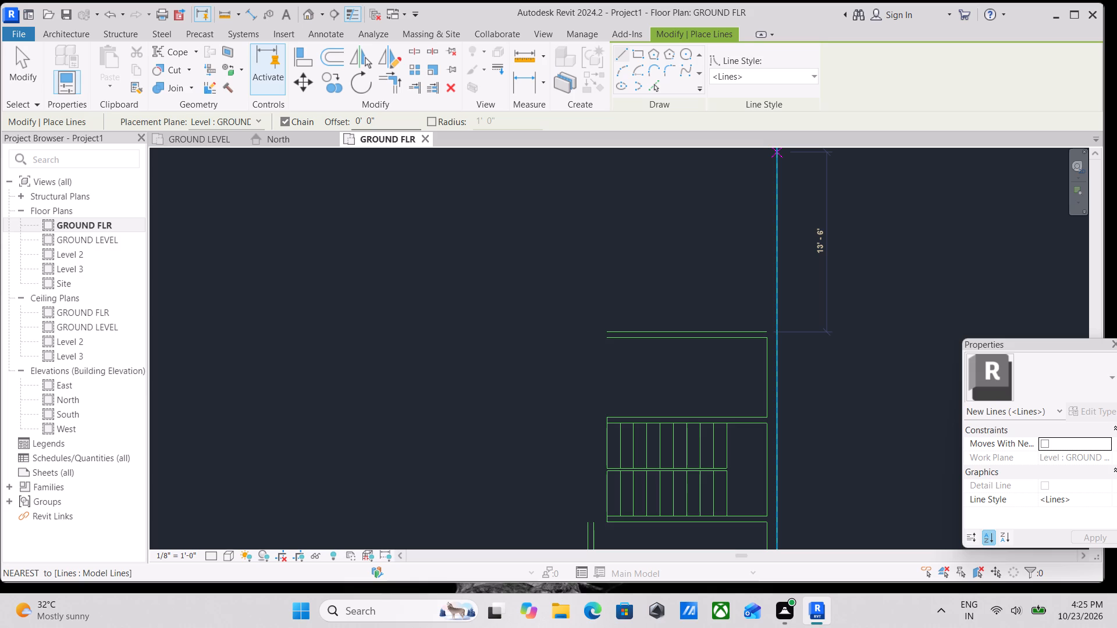
drag(390, 126, 341, 132)
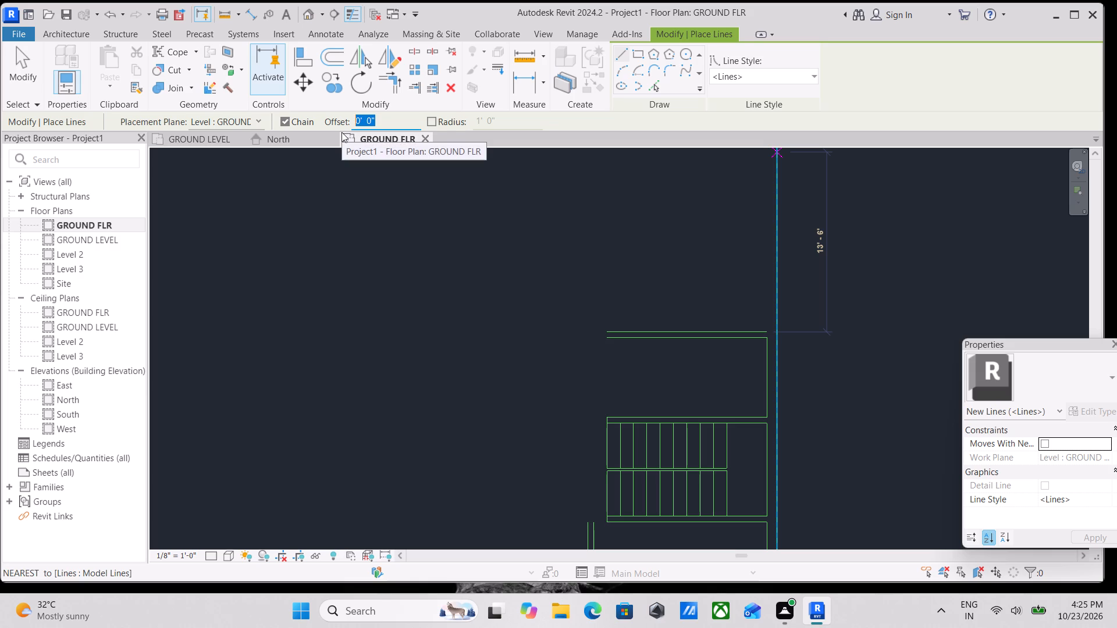
text(6')
key(Return)
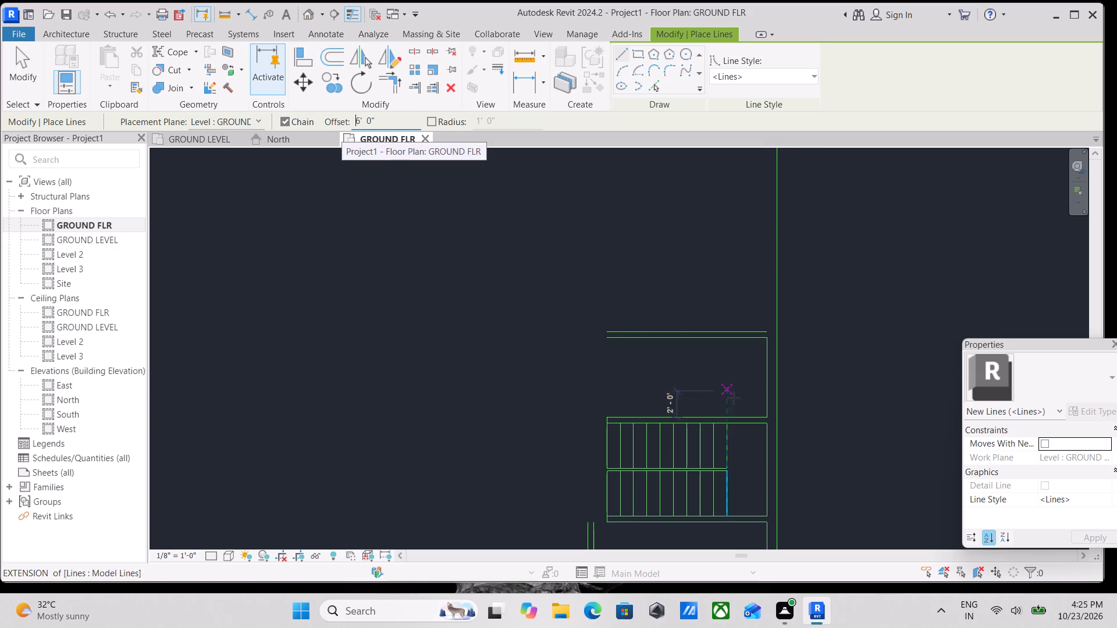
click(656, 83)
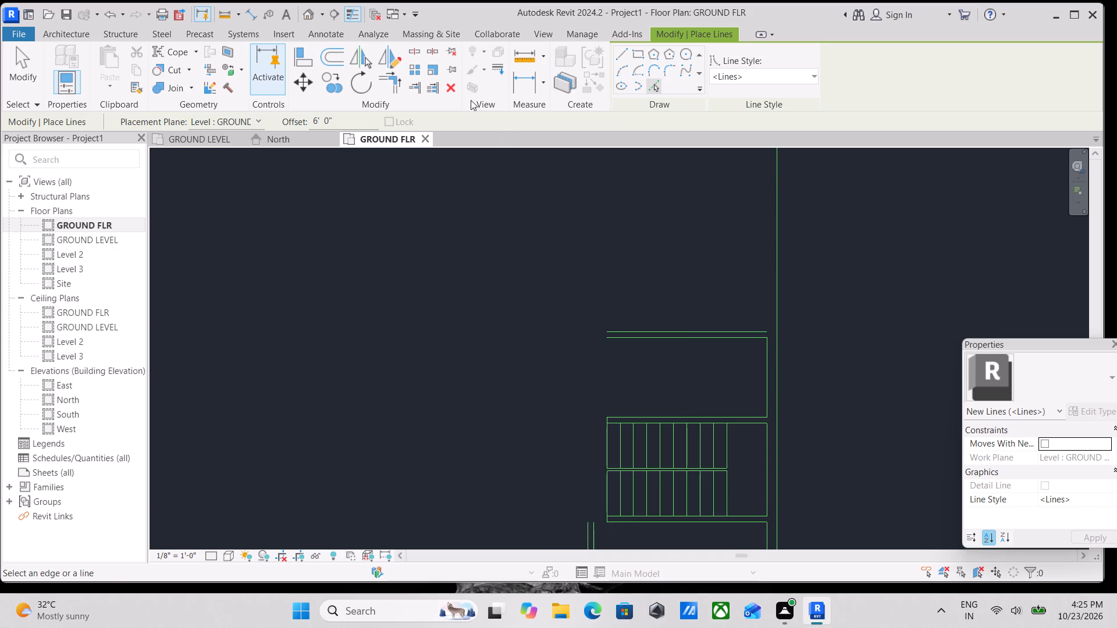
drag(338, 120, 250, 121)
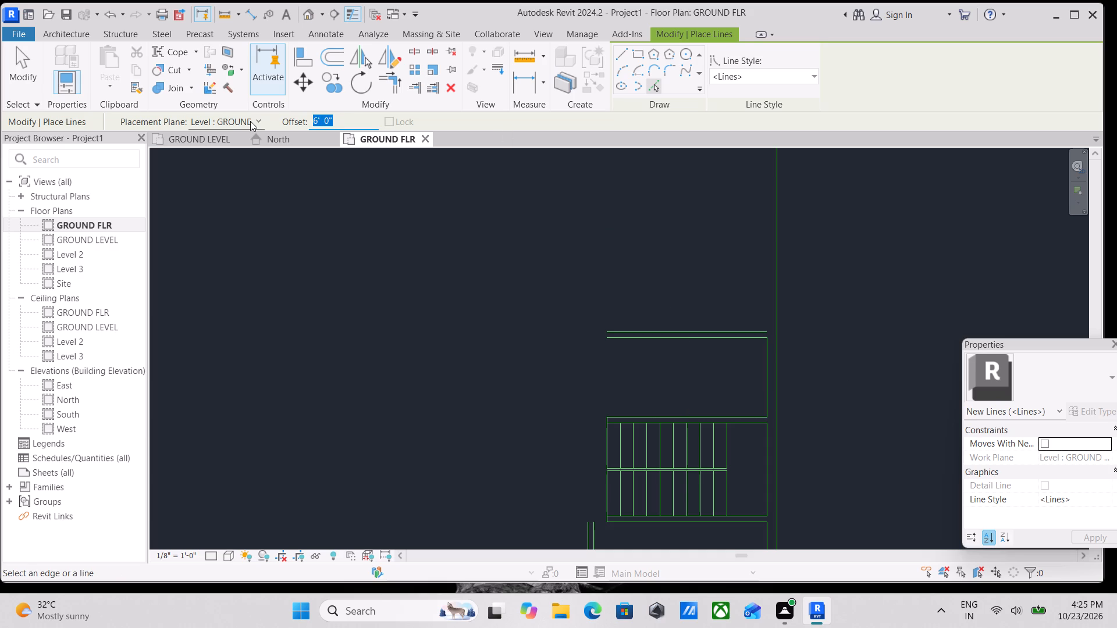
text(8')
key(Return)
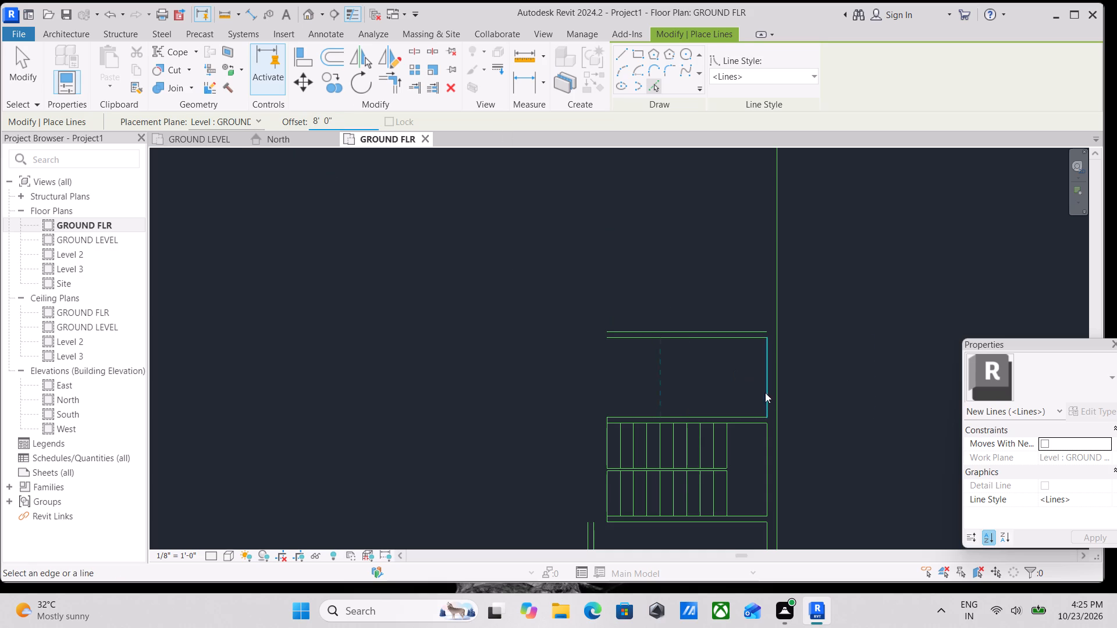
click(763, 390)
Offset a second vertical model line 5" west of the new dividing line north of the staircase to form a double wall.
drag(339, 122, 293, 123)
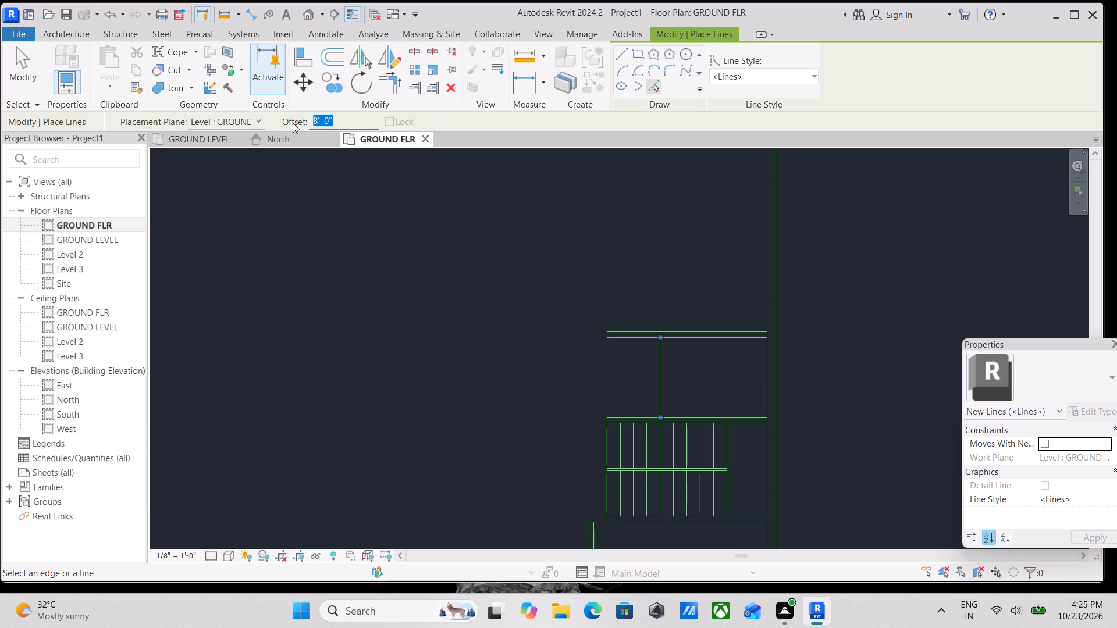
key(5)
key(shift+quotedbl)
key(Return)
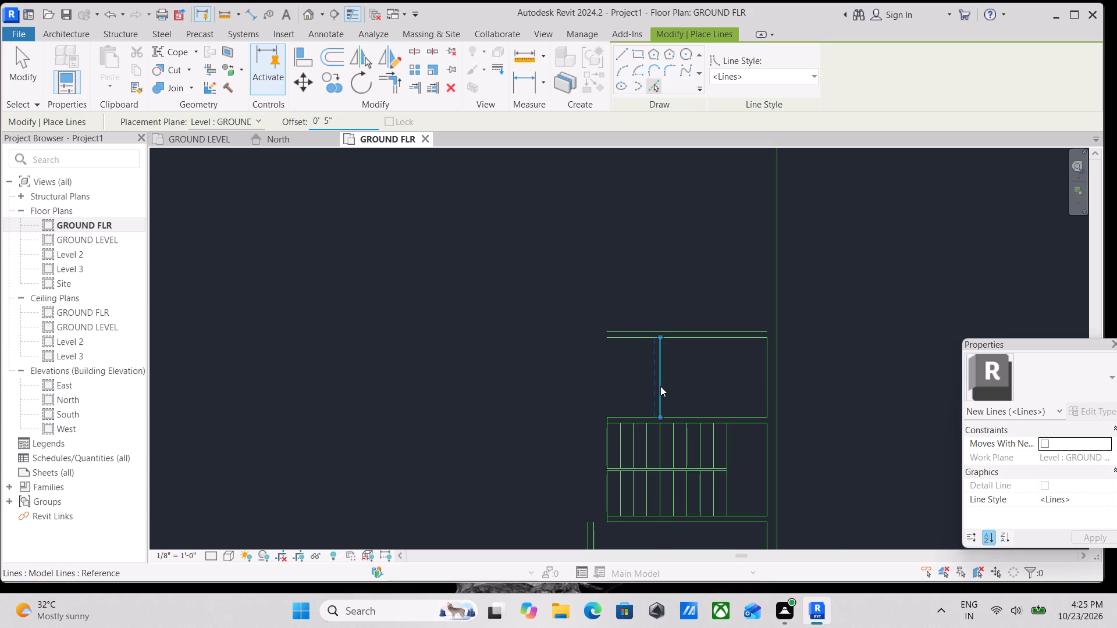
scroll(660, 386, up, 7)
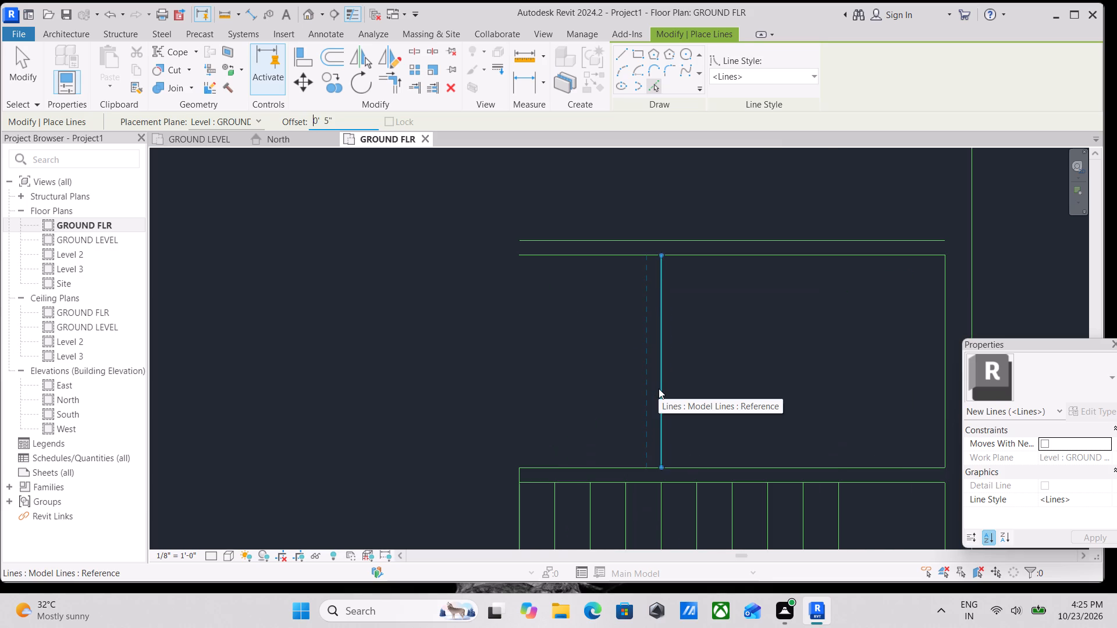
click(661, 389)
scroll(677, 302, down, 2)
key(Escape)
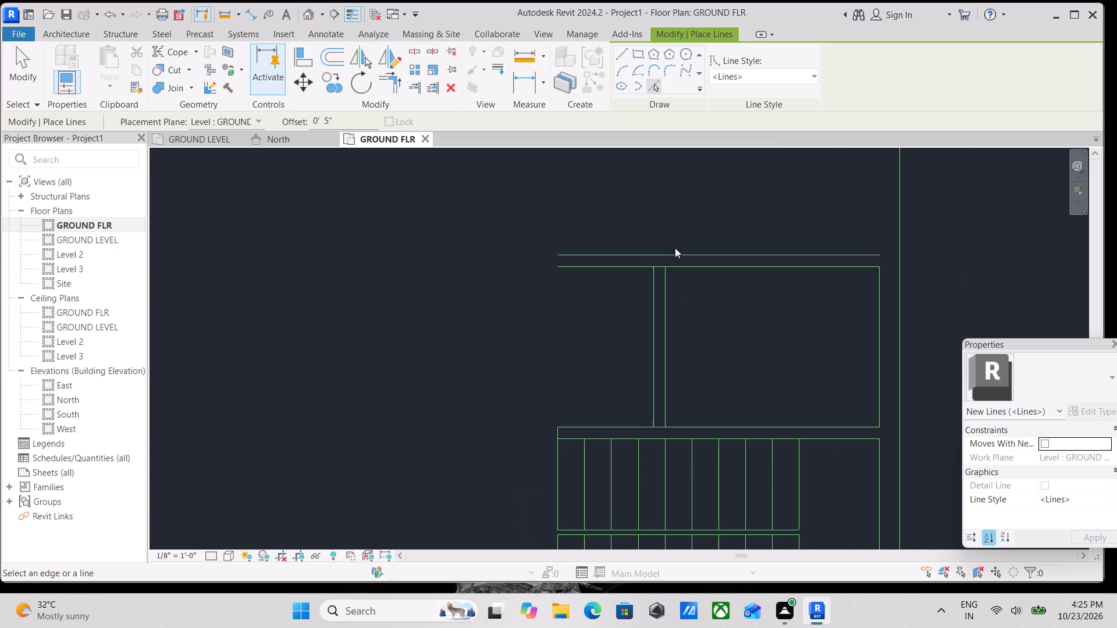
scroll(645, 224, down, 1)
key(Escape)
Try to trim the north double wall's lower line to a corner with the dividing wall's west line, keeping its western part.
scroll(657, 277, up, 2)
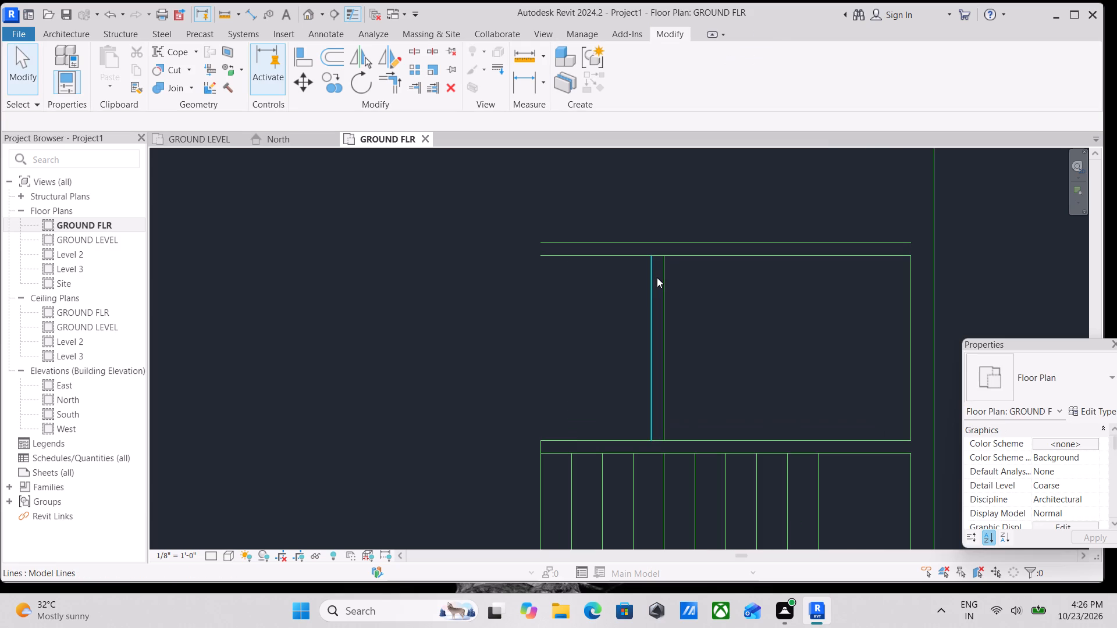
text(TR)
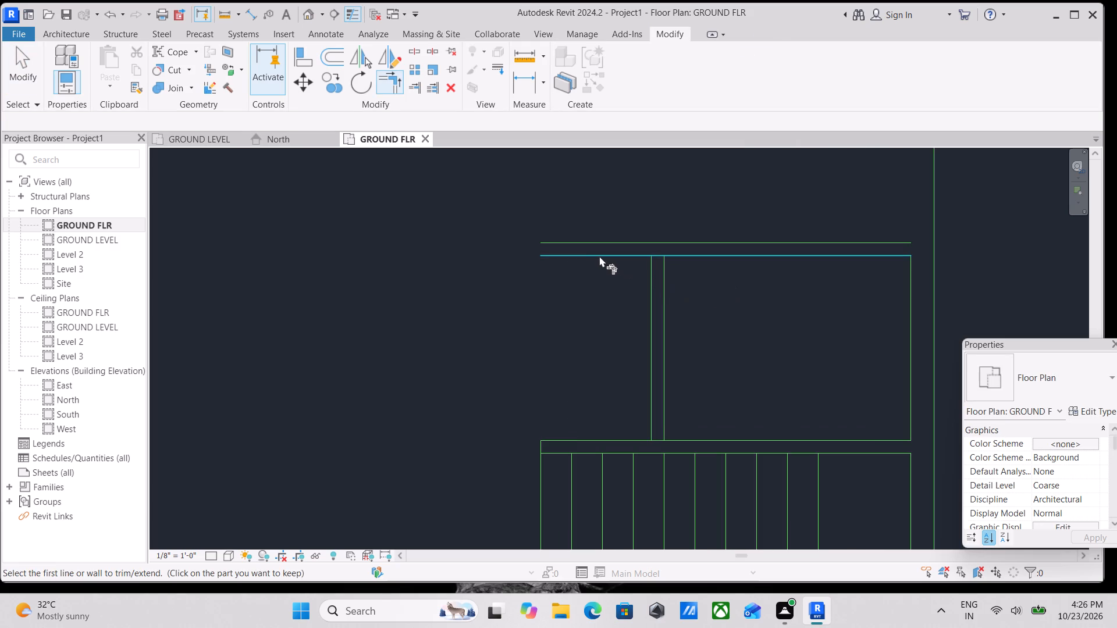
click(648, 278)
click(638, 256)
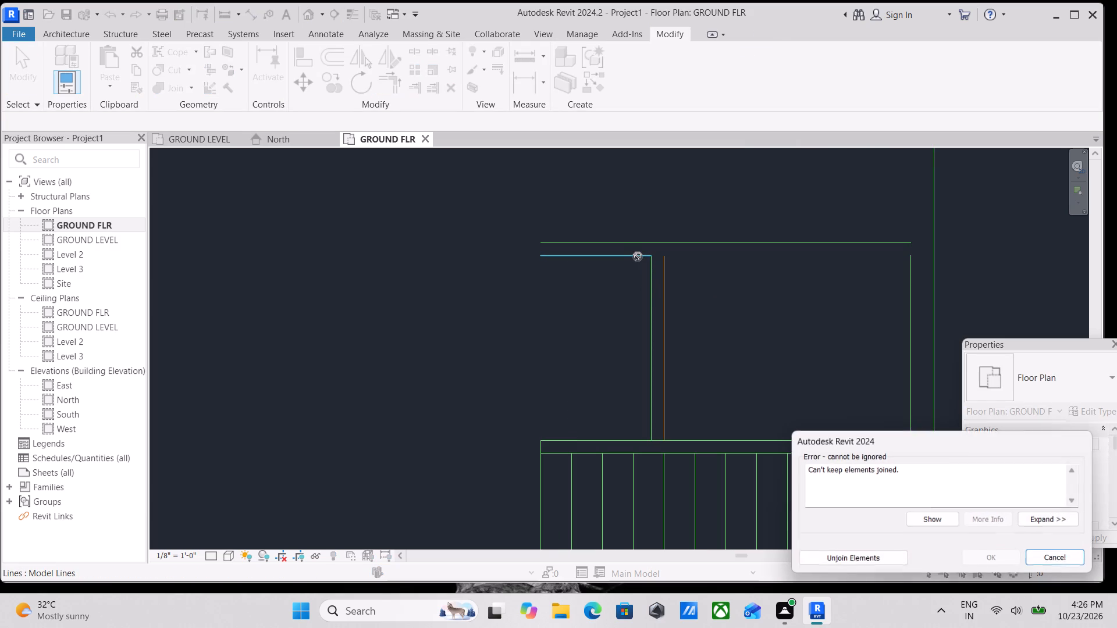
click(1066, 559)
Trim the north double wall's lower line to a corner with the dividing wall's east line, keeping the room side and unjoining the elements.
click(661, 276)
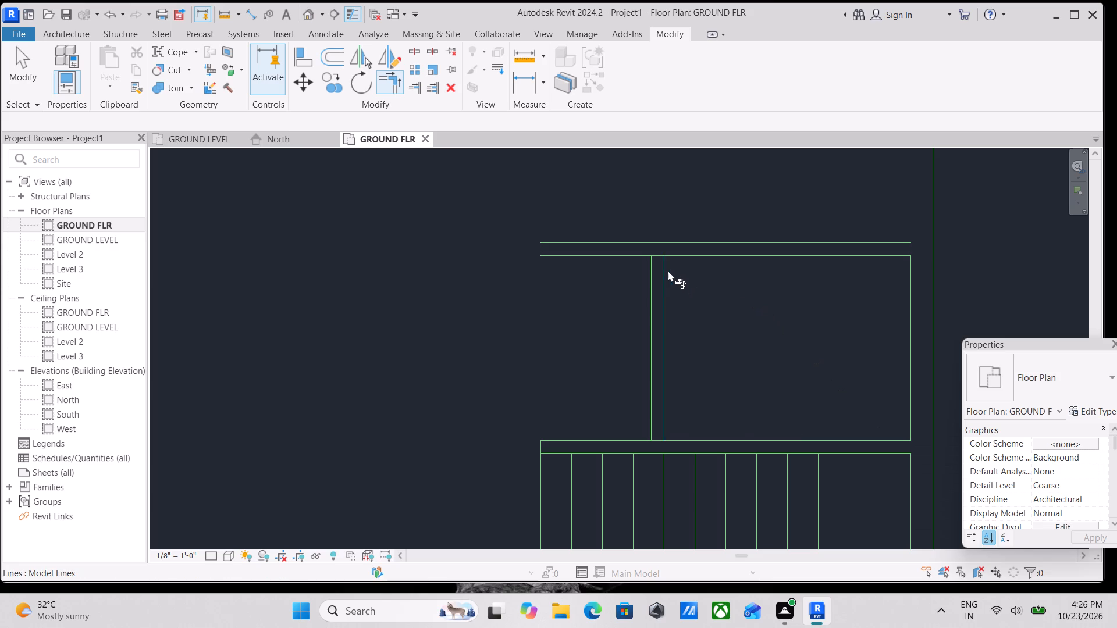
click(684, 256)
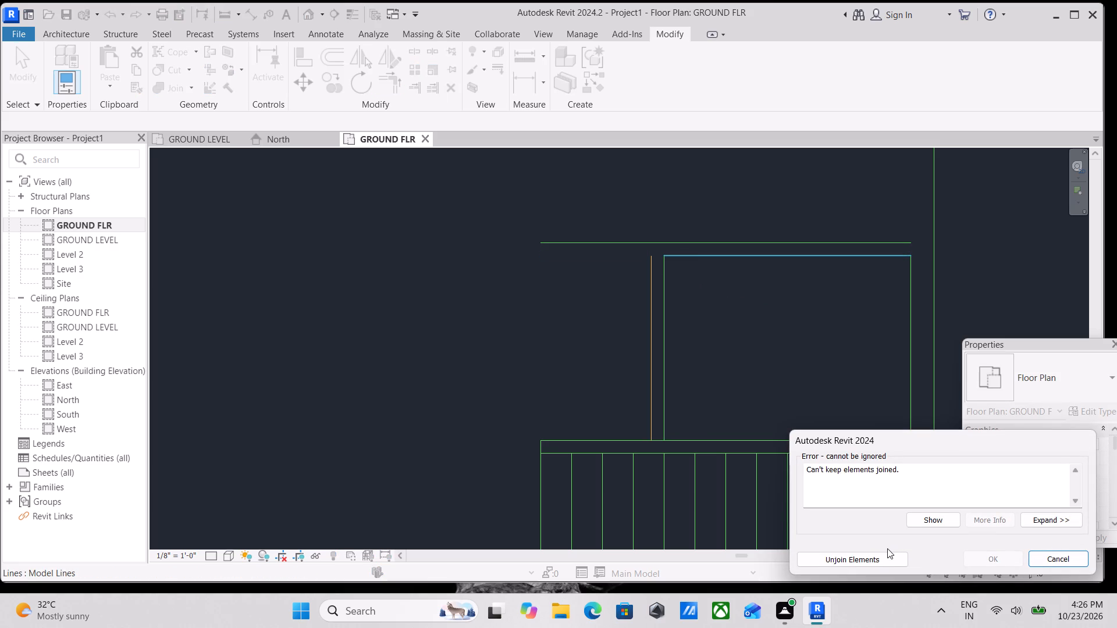
click(876, 555)
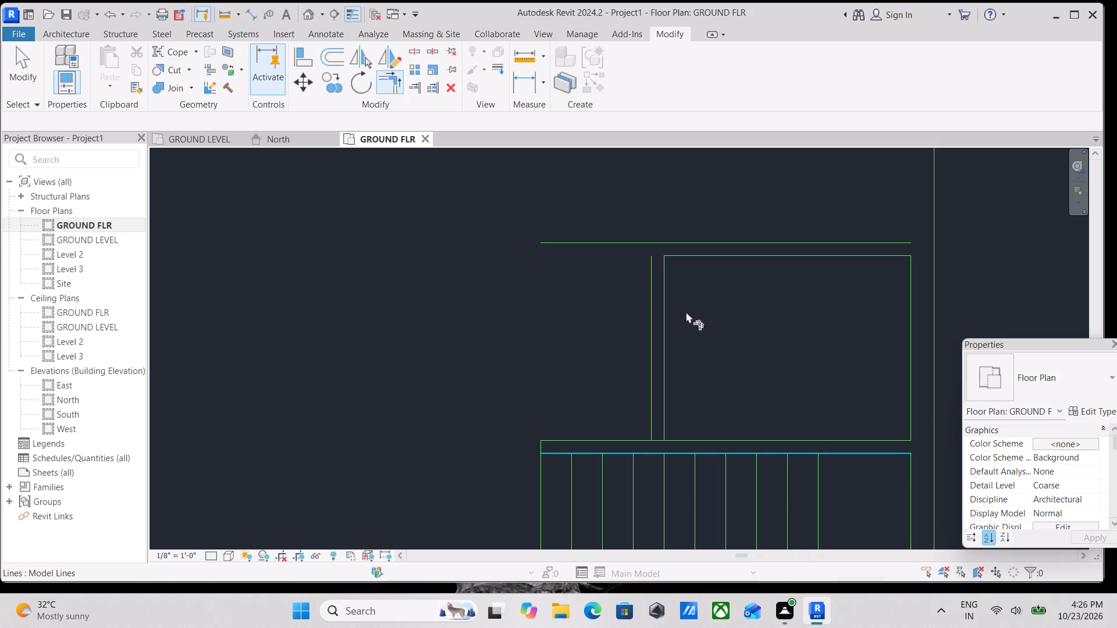
scroll(639, 263, up, 2)
scroll(639, 263, down, 2)
middle_drag(643, 264, 671, 265)
scroll(704, 255, down, 3)
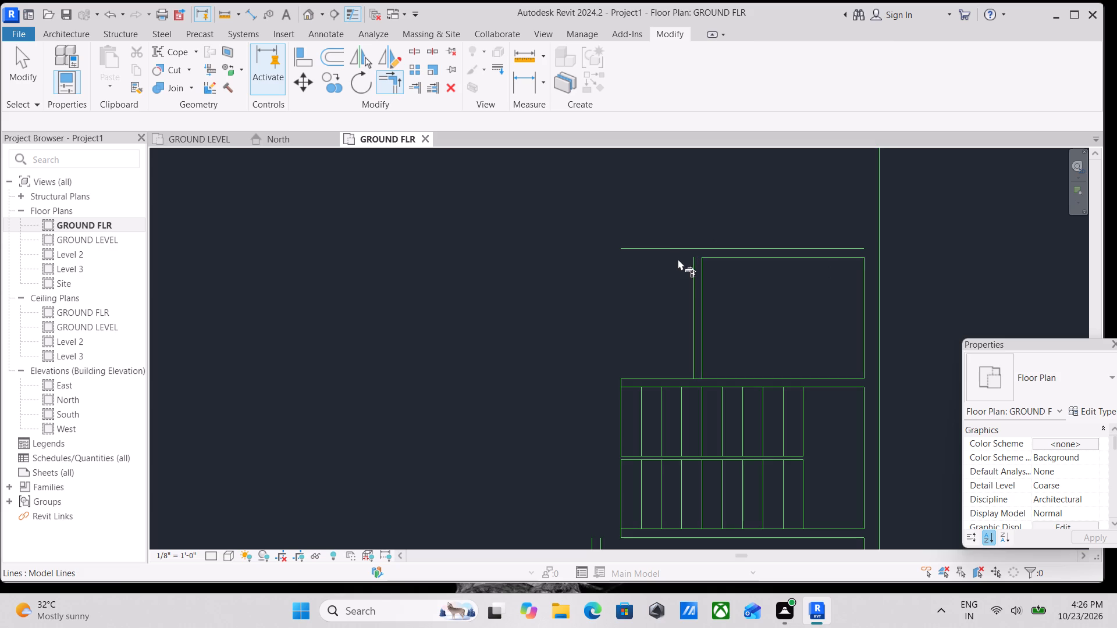
scroll(678, 259, up, 2)
key(Escape)
key(Escape)
key(Escape)
Shorten the north double wall's upper line so its west end aligns with the dividing wall's west line.
click(635, 245)
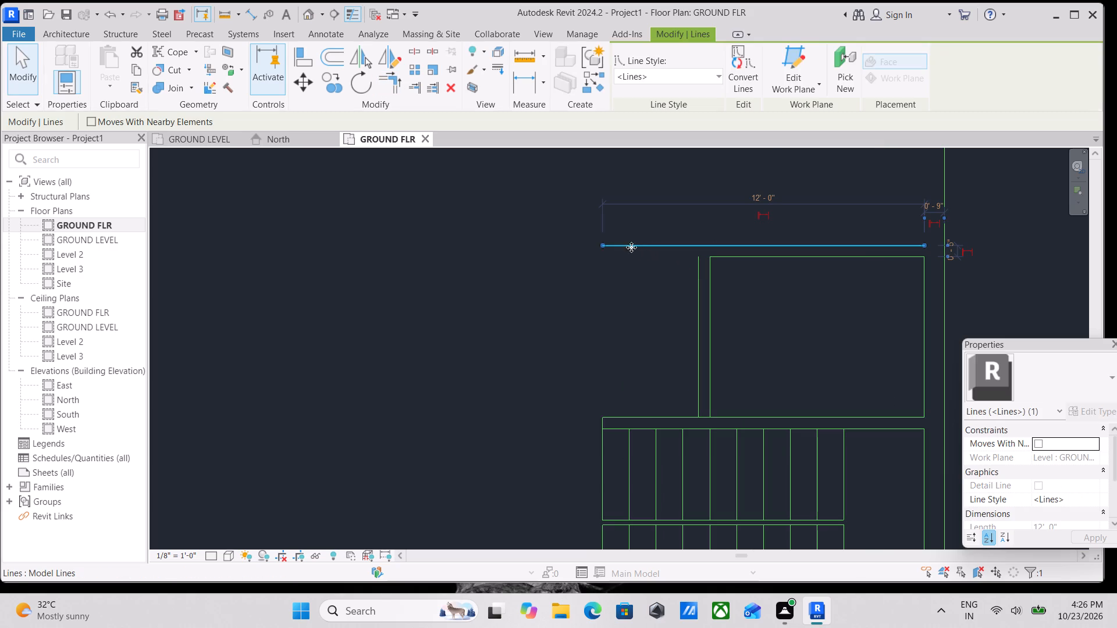
drag(602, 242, 712, 245)
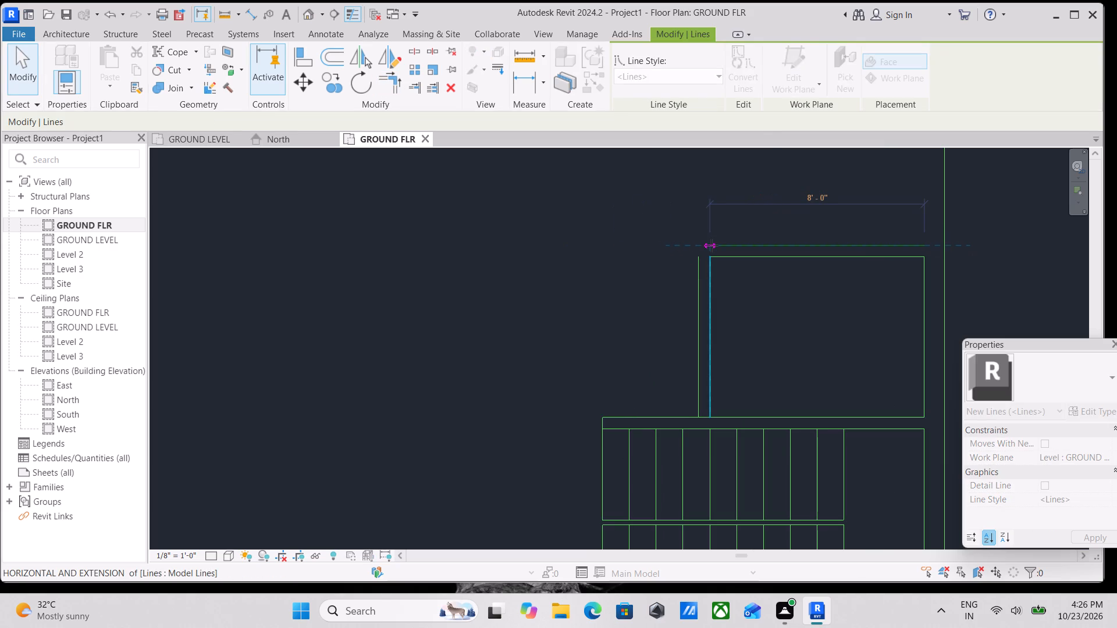
drag(712, 245, 699, 245)
scroll(725, 233, down, 3)
scroll(770, 252, down, 2)
key(Escape)
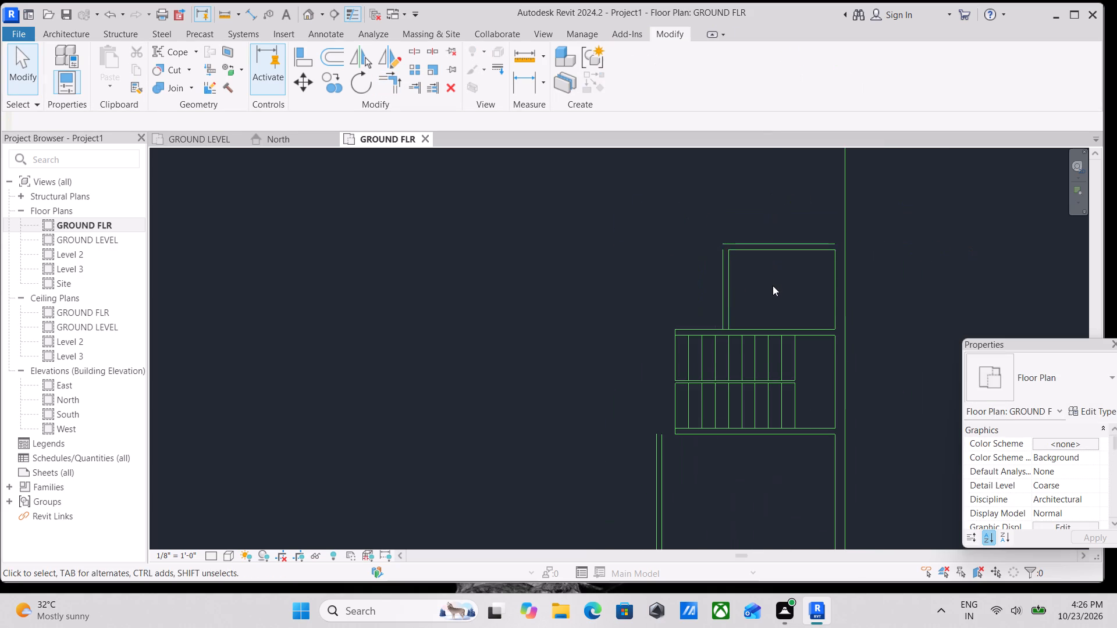
Examine the overall layout of the small north room, the staircase, the south room and the long outer wall line.
scroll(773, 286, down, 1)
middle_drag(773, 286, 778, 288)
scroll(778, 288, down, 2)
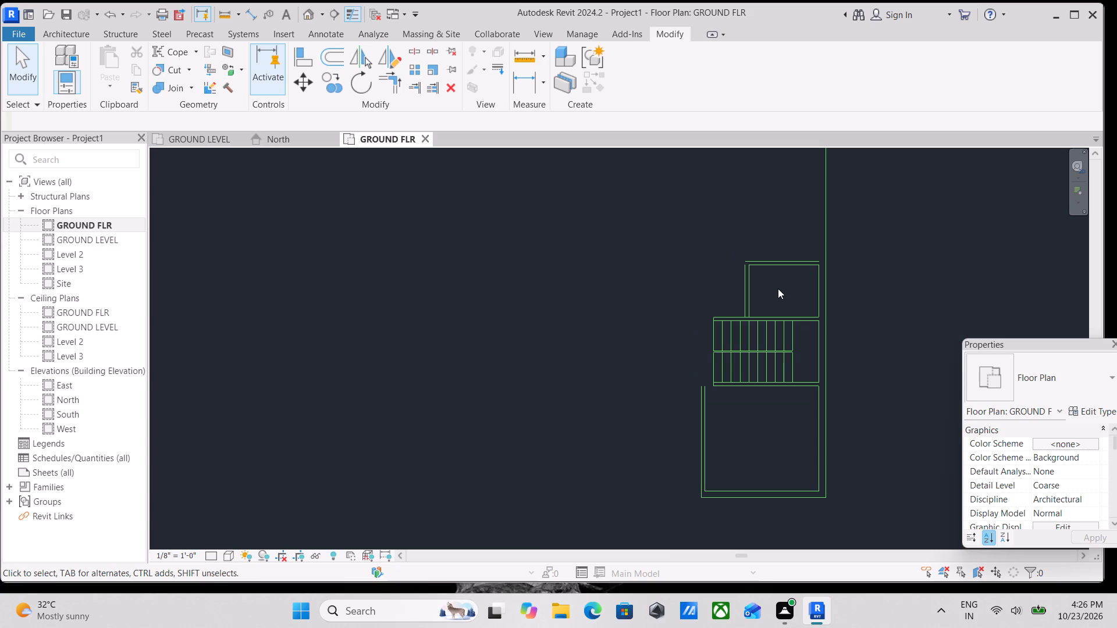
scroll(778, 288, up, 2)
scroll(777, 288, down, 3)
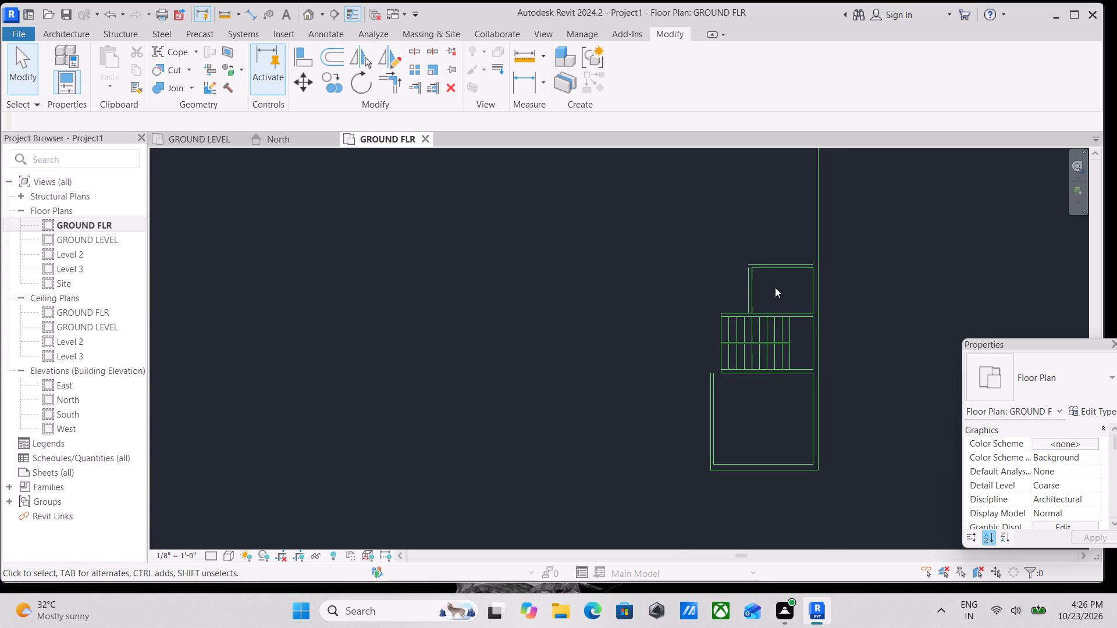
middle_drag(773, 286, 793, 236)
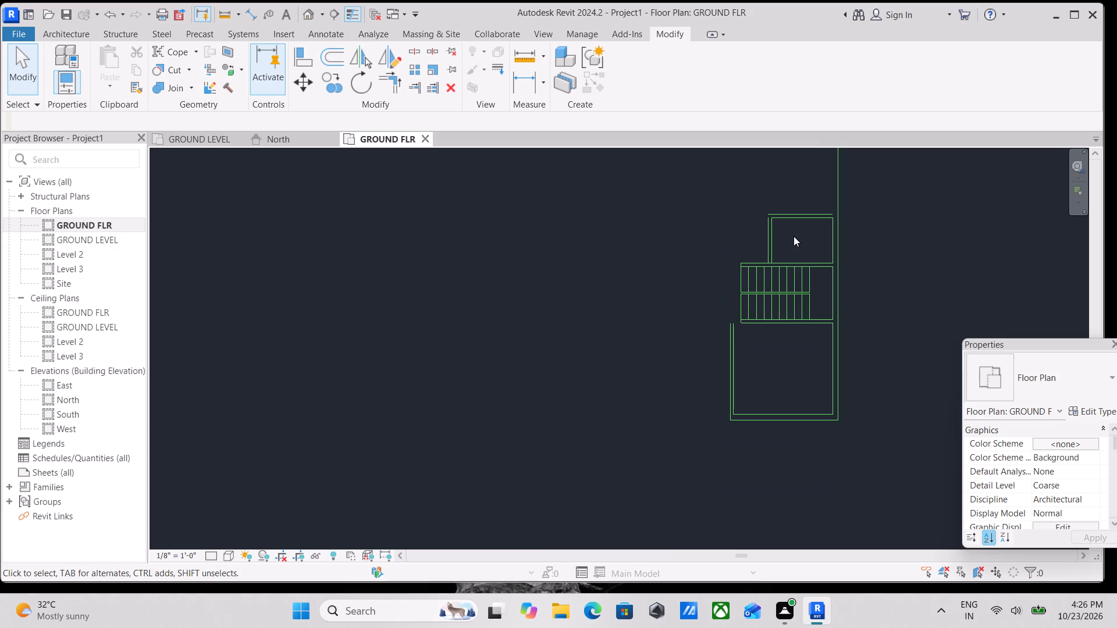
scroll(794, 236, up, 3)
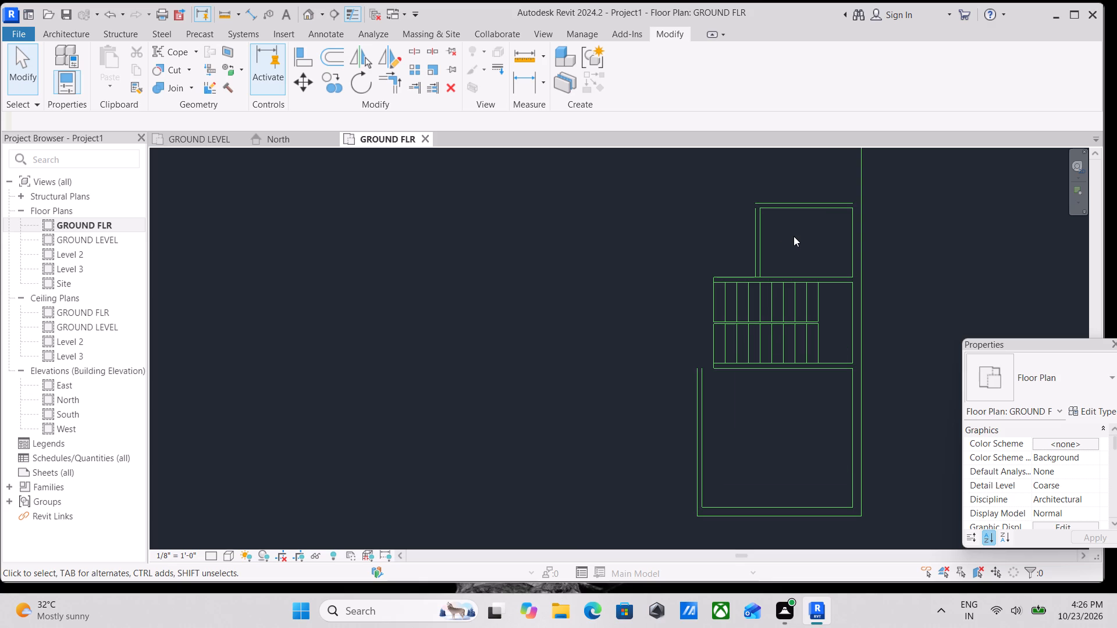
scroll(794, 236, down, 2)
scroll(782, 337, up, 4)
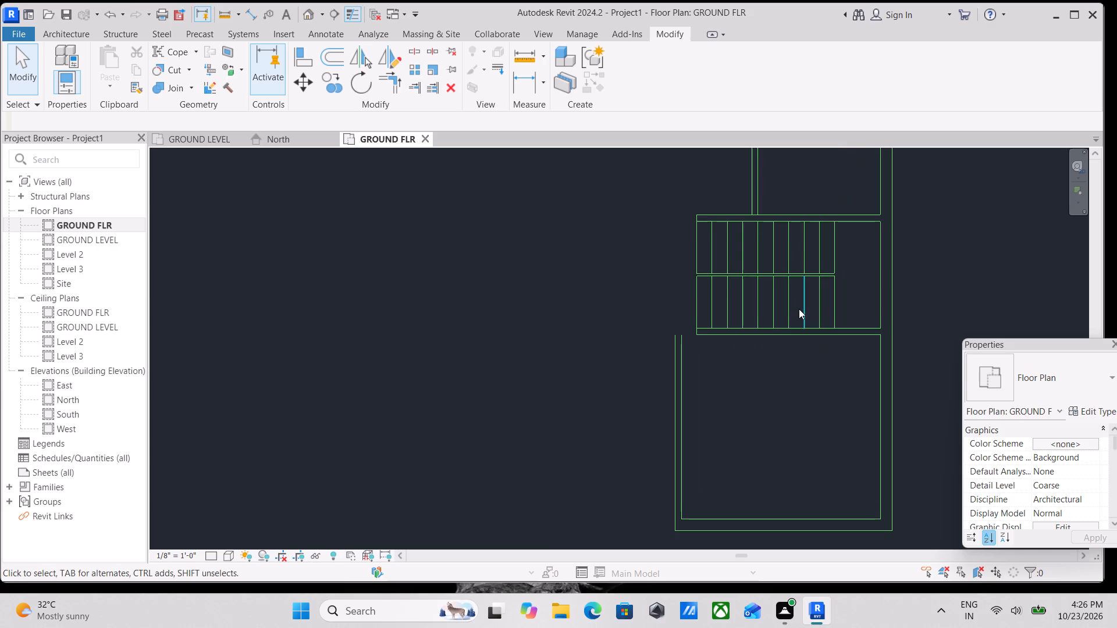
scroll(799, 309, down, 4)
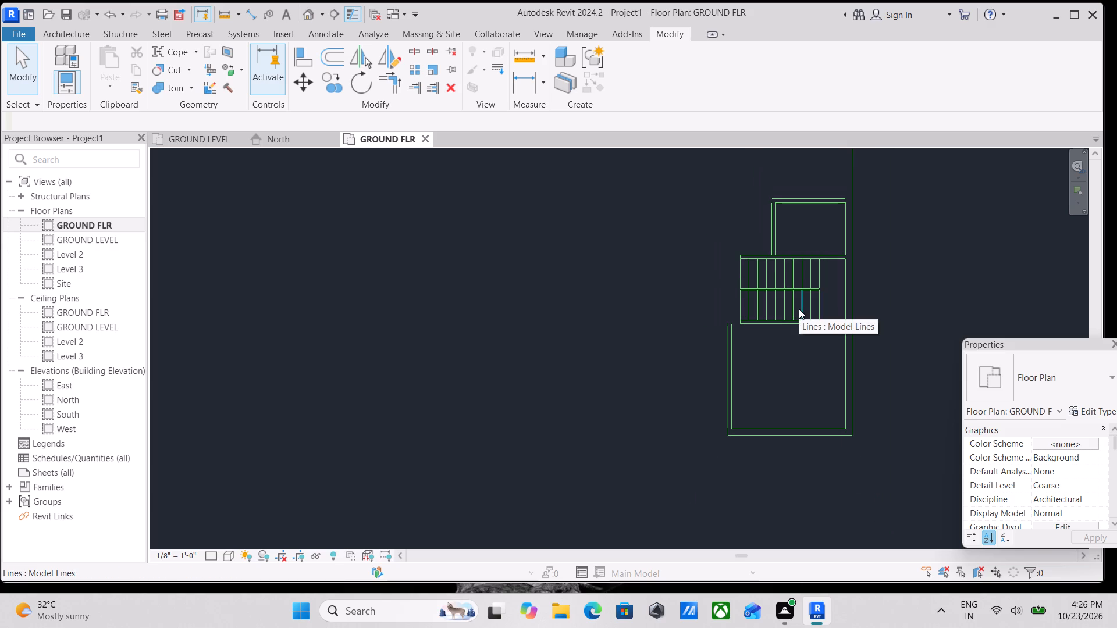
scroll(727, 322, up, 3)
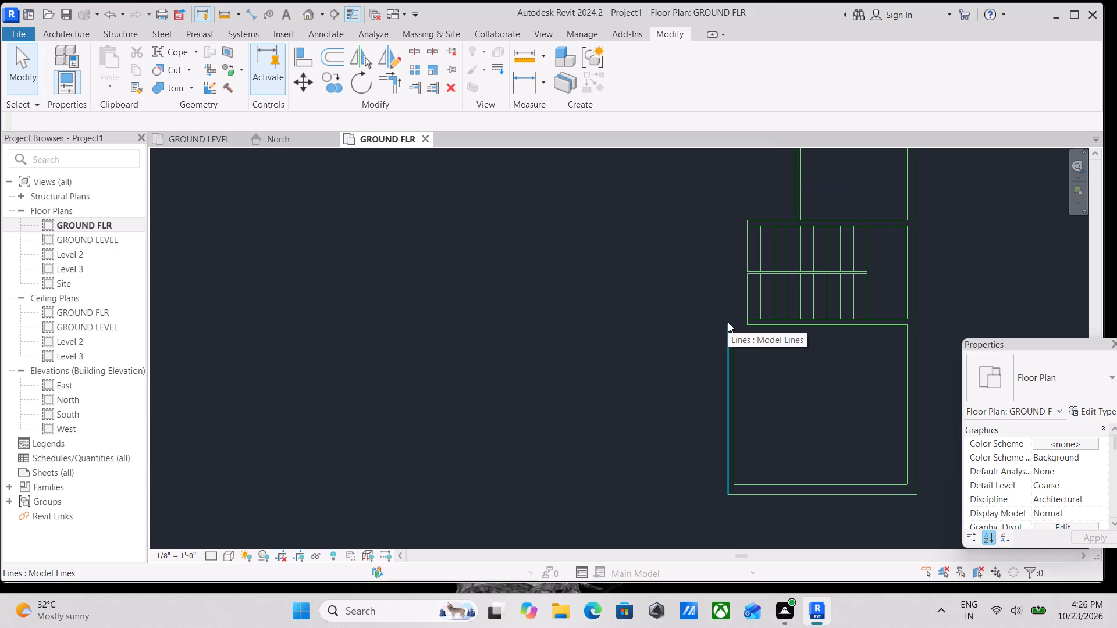
scroll(780, 354, down, 1)
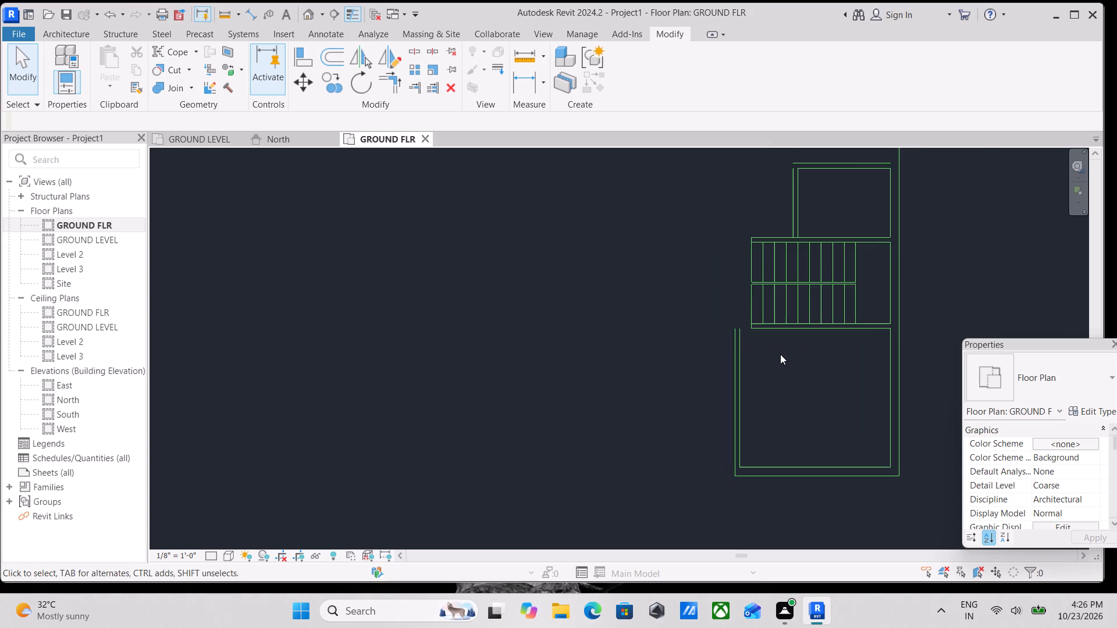
middle_drag(780, 354, 867, 347)
scroll(867, 347, down, 2)
middle_drag(867, 346, 669, 469)
scroll(713, 342, up, 3)
scroll(713, 342, down, 1)
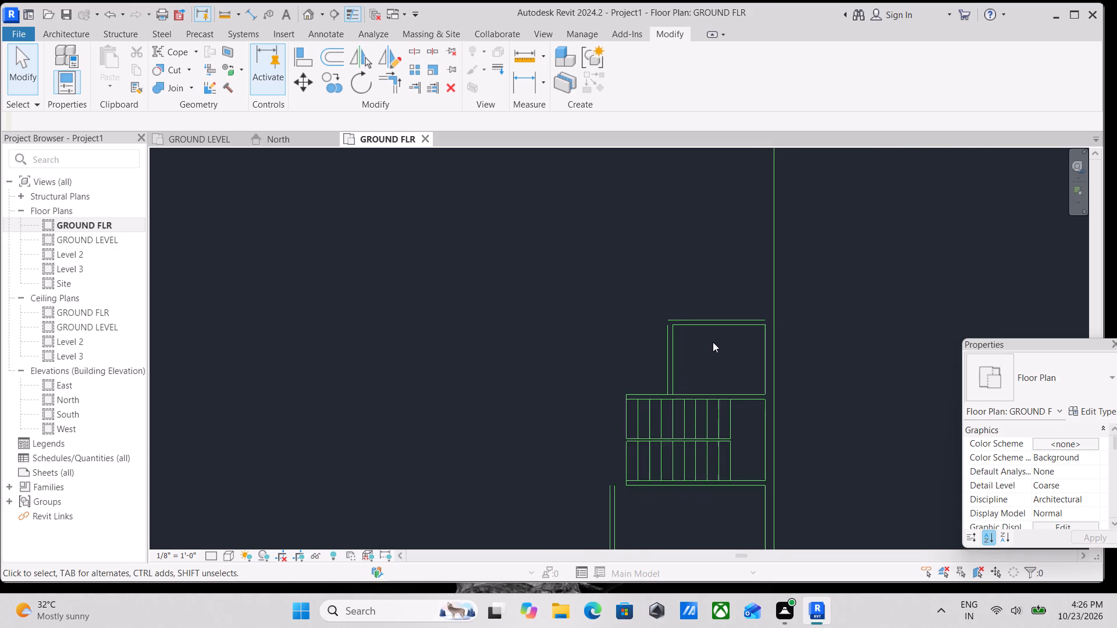
scroll(713, 342, down, 1)
middle_click(713, 342)
scroll(747, 336, down, 1)
middle_drag(747, 336, 760, 363)
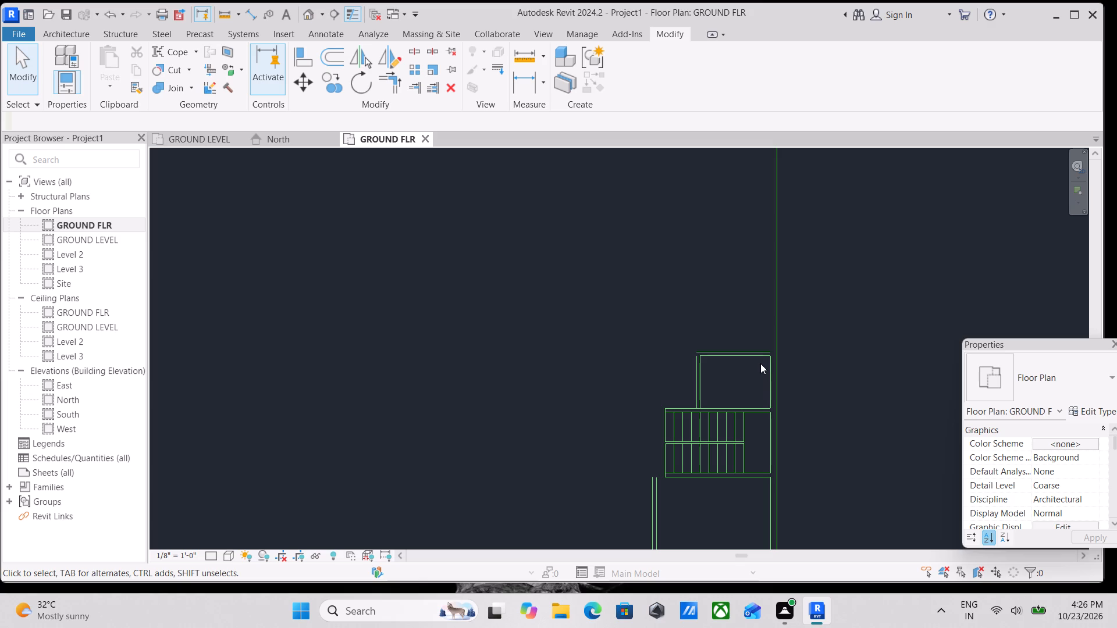
scroll(760, 363, down, 1)
middle_drag(760, 363, 737, 229)
scroll(719, 358, down, 2)
middle_drag(719, 358, 736, 455)
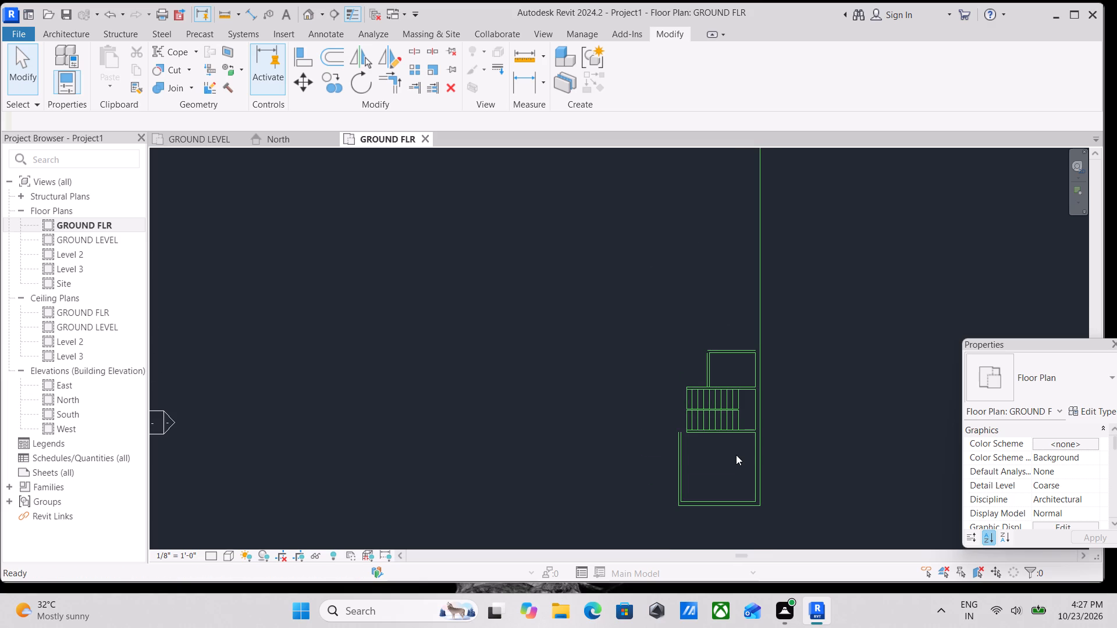
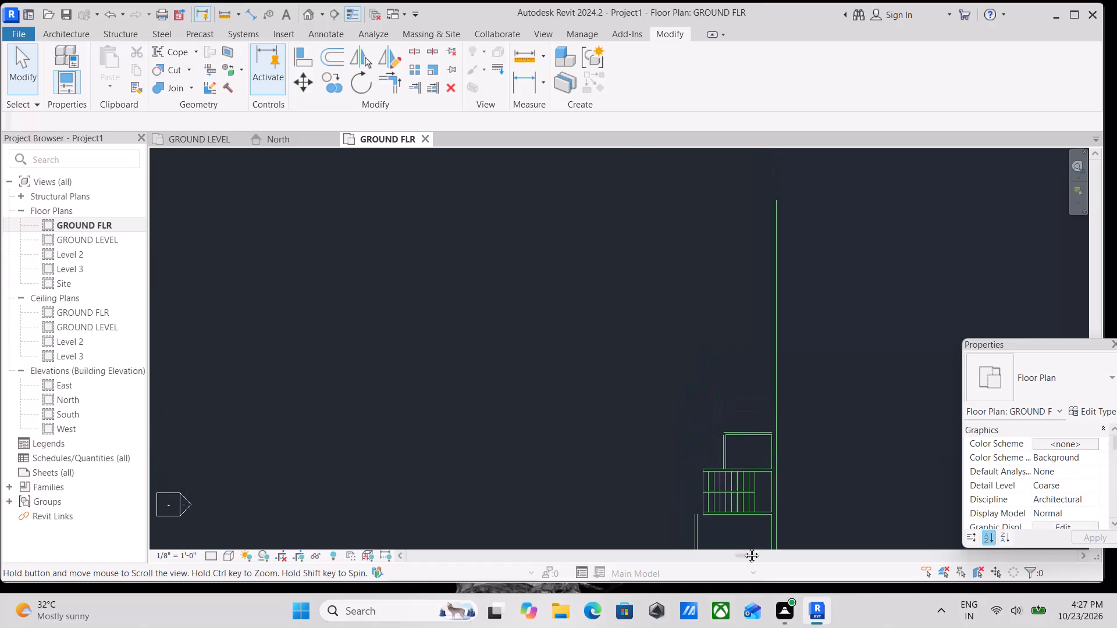
Create a model line offset 9' north of the small north room's upper wall line.
scroll(721, 426, up, 1)
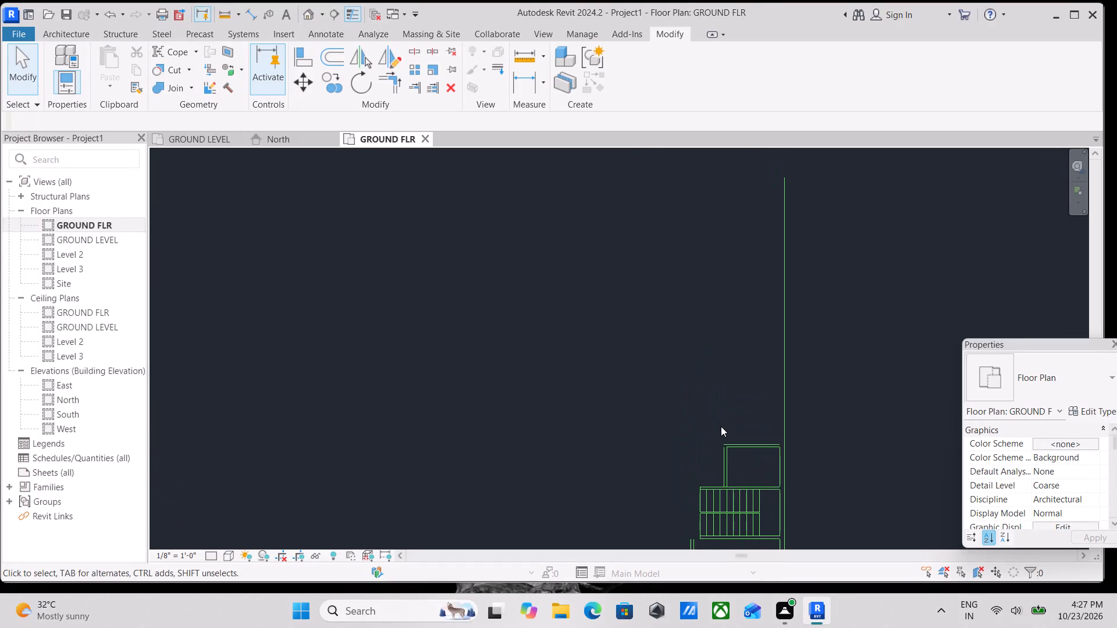
scroll(654, 448, up, 2)
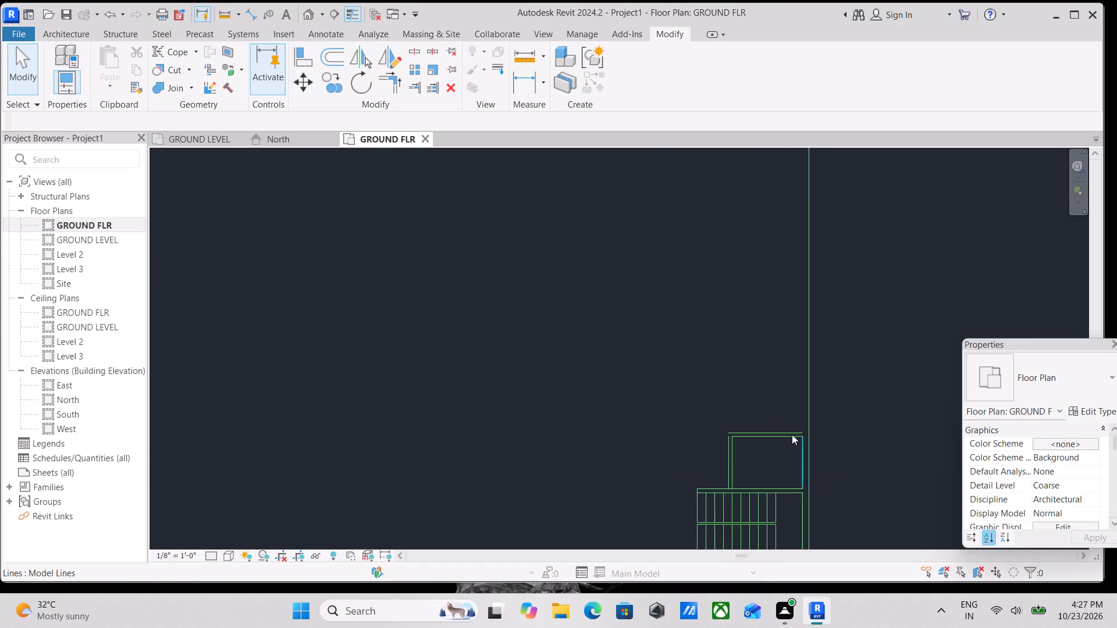
scroll(782, 433, up, 5)
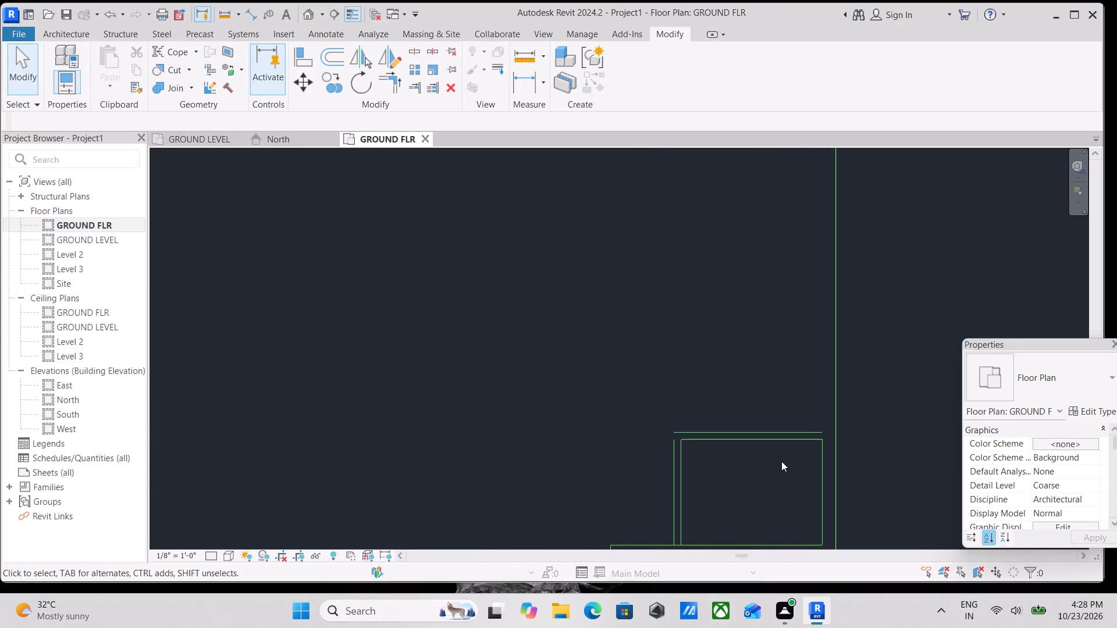
scroll(781, 461, down, 2)
middle_drag(781, 461, 670, 406)
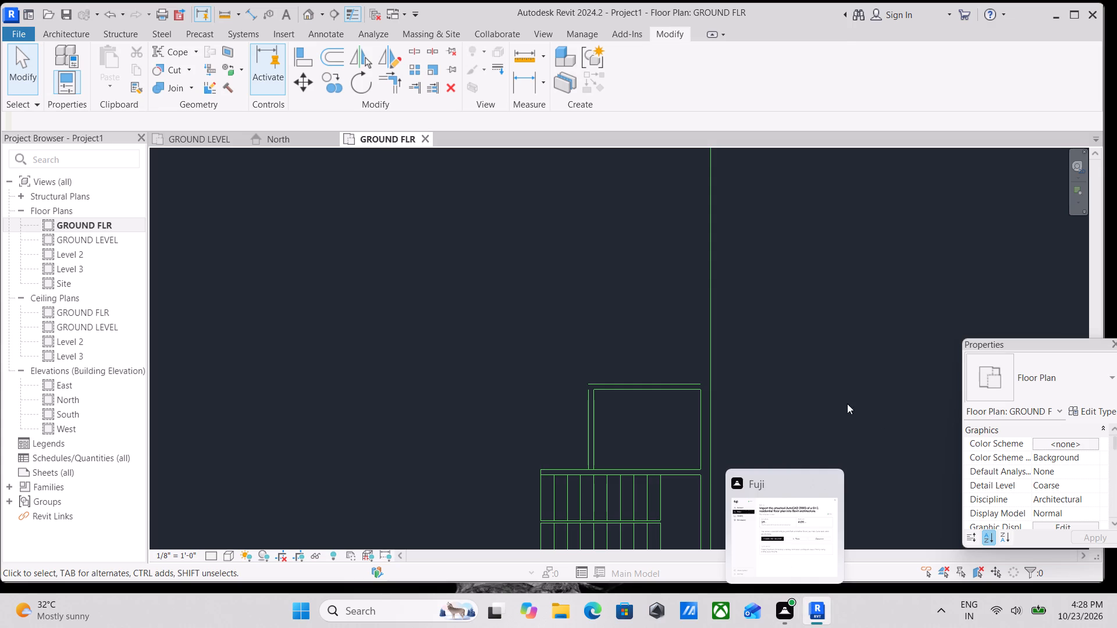
scroll(661, 402, up, 3)
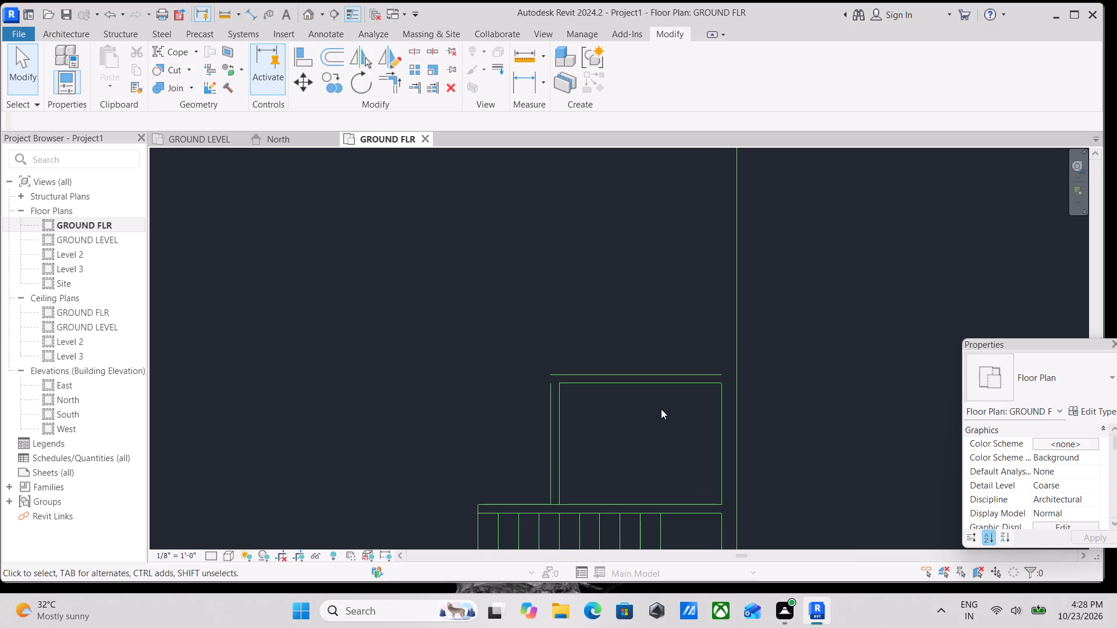
text(9')
text(LI)
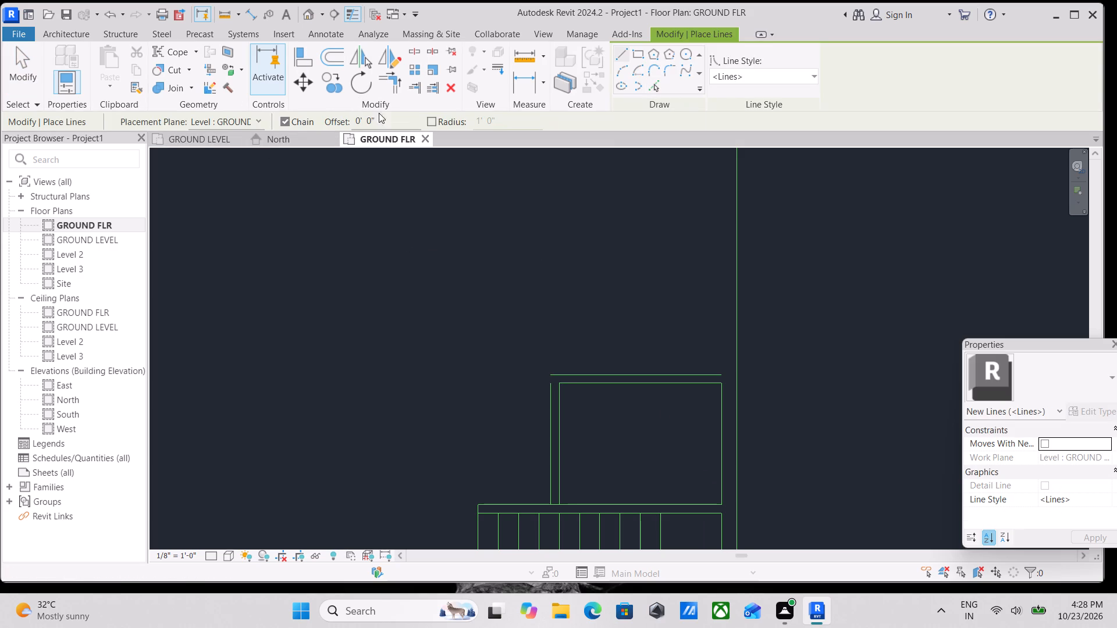
drag(382, 116, 341, 117)
text(9')
key(Return)
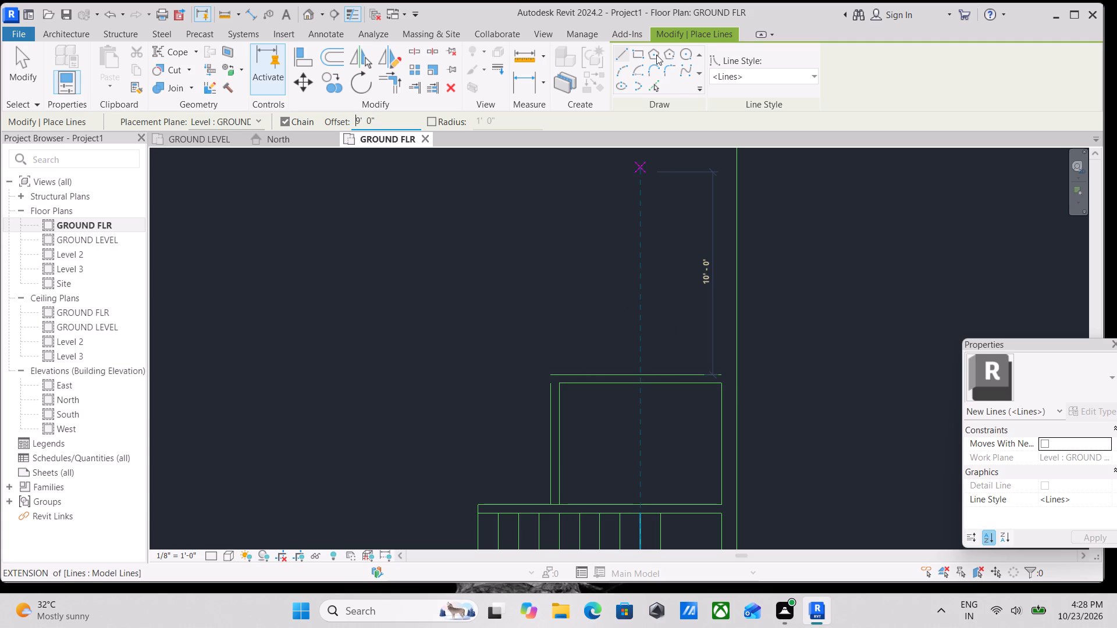
click(653, 87)
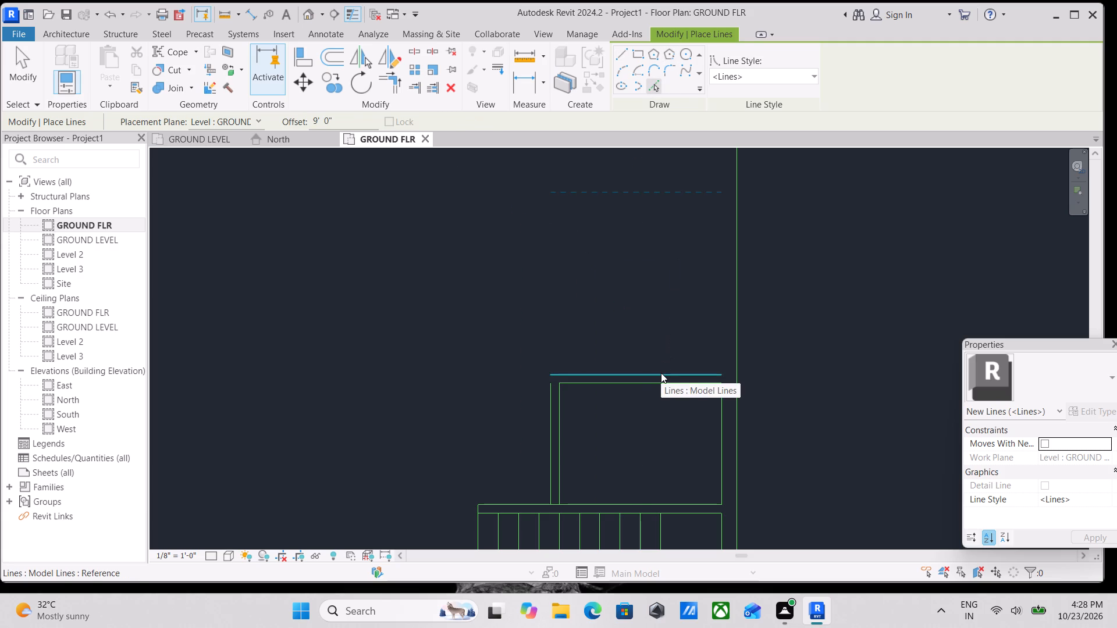
click(661, 373)
Create a second model line offset 9" north of the new line to form a double wall.
scroll(671, 237, down, 2)
middle_drag(671, 237, 699, 297)
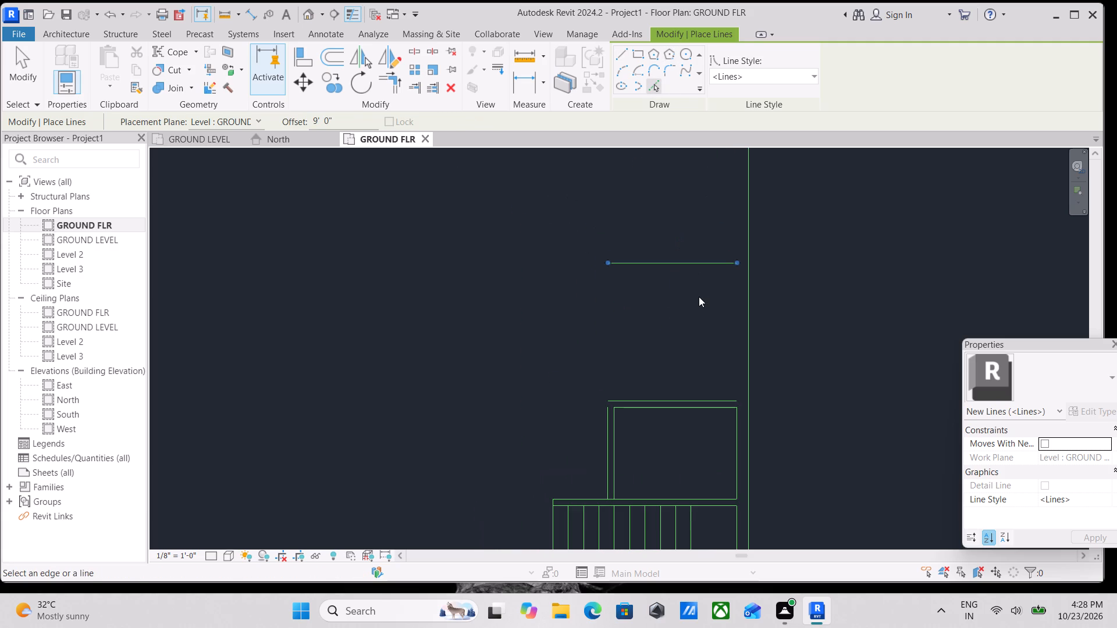
middle_drag(700, 298, 710, 384)
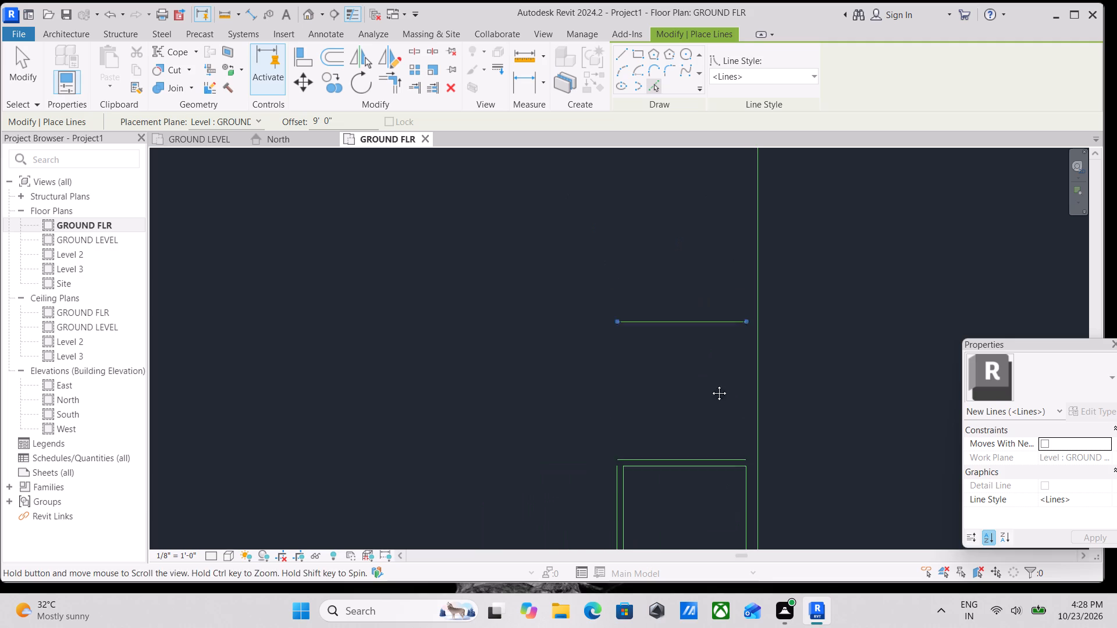
middle_drag(710, 384, 710, 404)
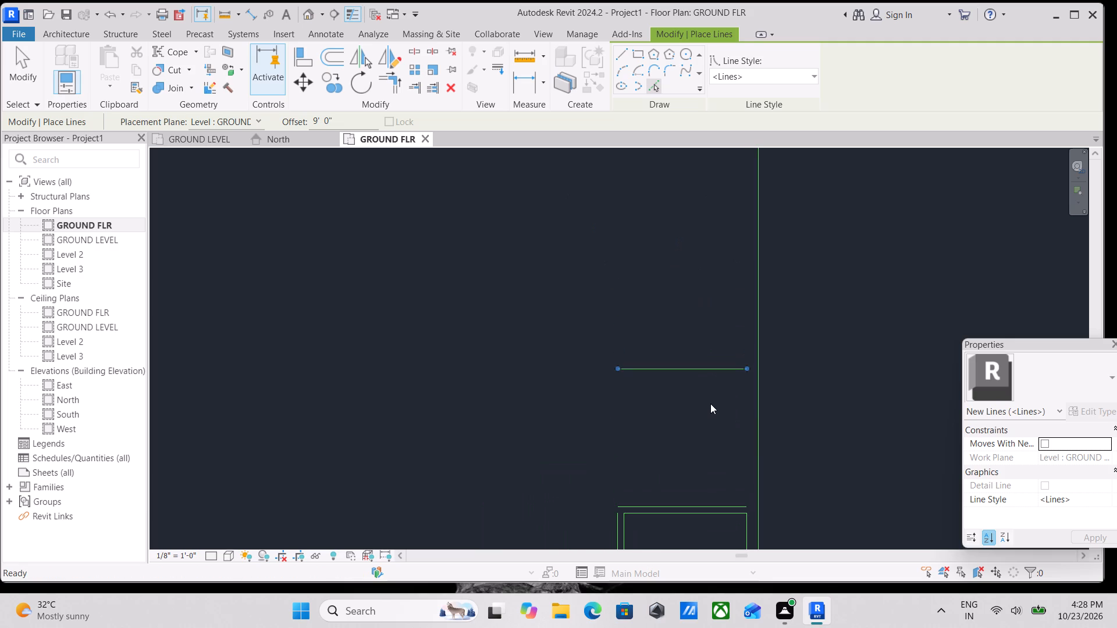
scroll(710, 404, down, 2)
middle_drag(710, 404, 712, 423)
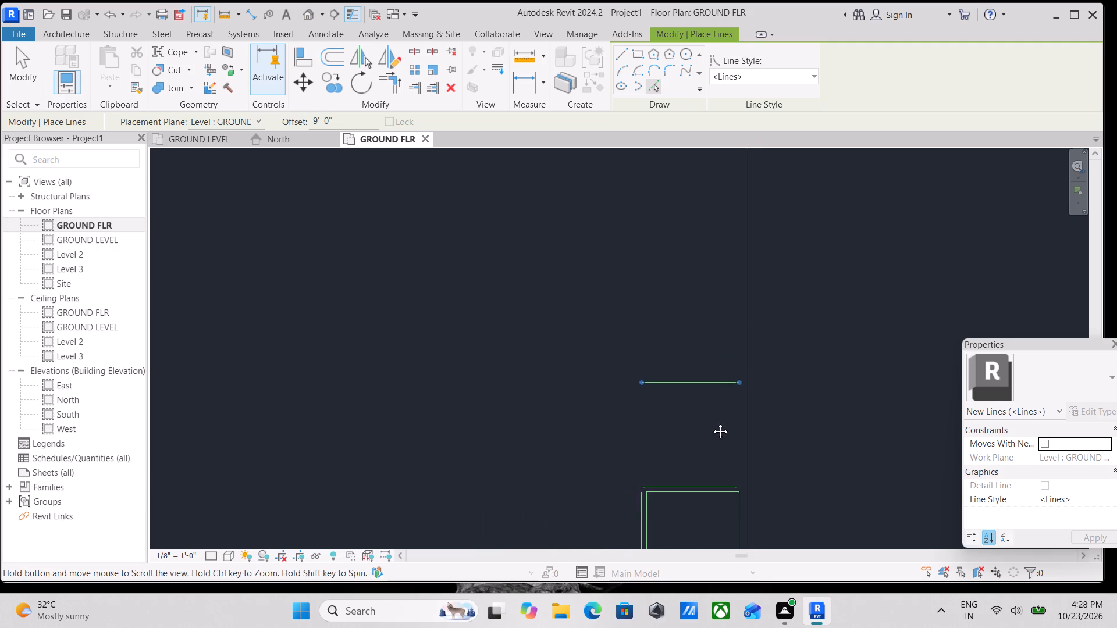
middle_drag(712, 423, 712, 438)
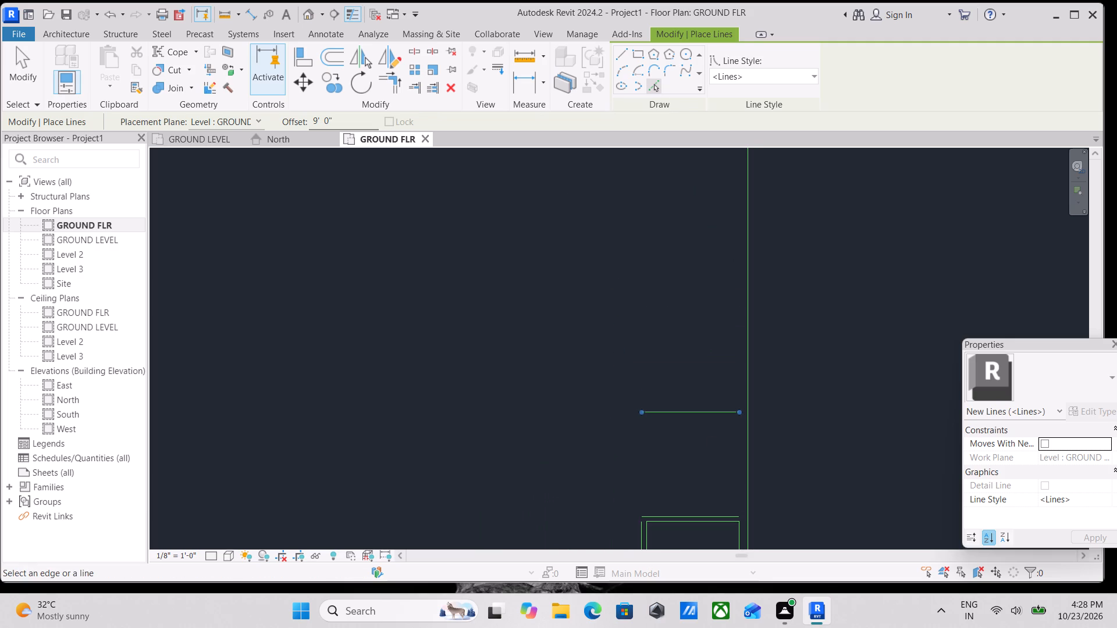
drag(341, 120, 275, 120)
key(9)
key(shift+quotedbl)
key(Return)
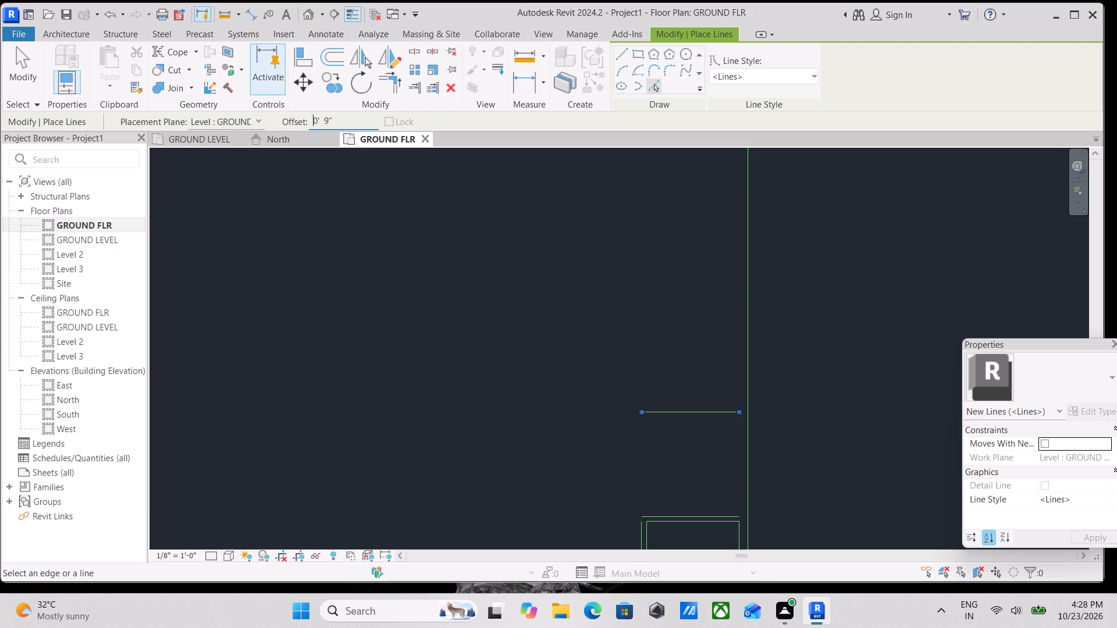
scroll(675, 411, up, 5)
click(675, 411)
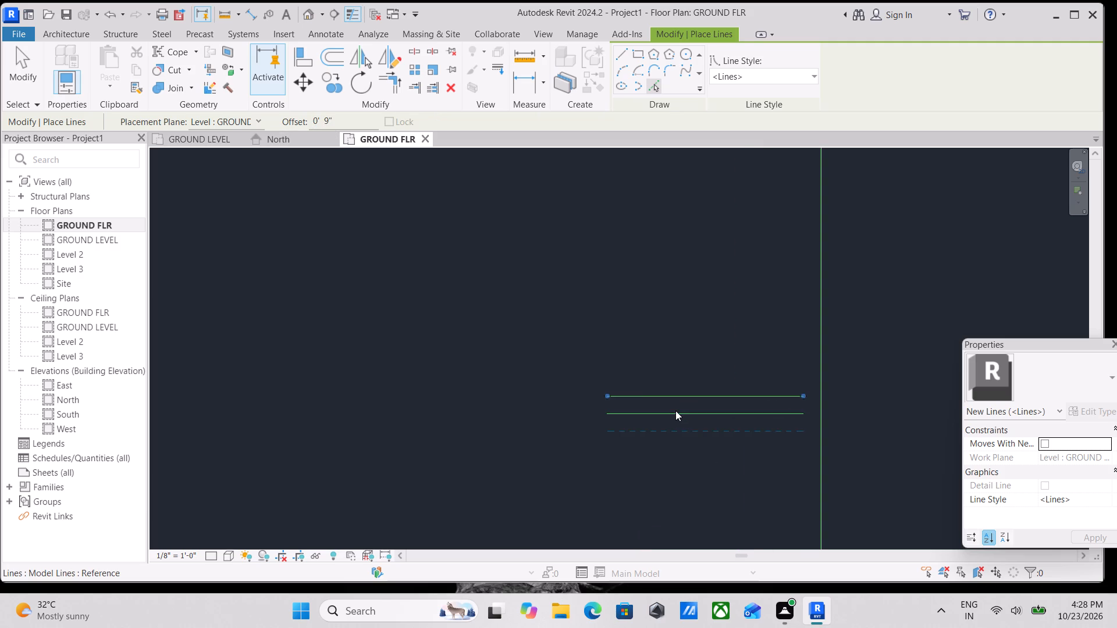
scroll(653, 405, down, 3)
key(Escape)
scroll(634, 399, down, 2)
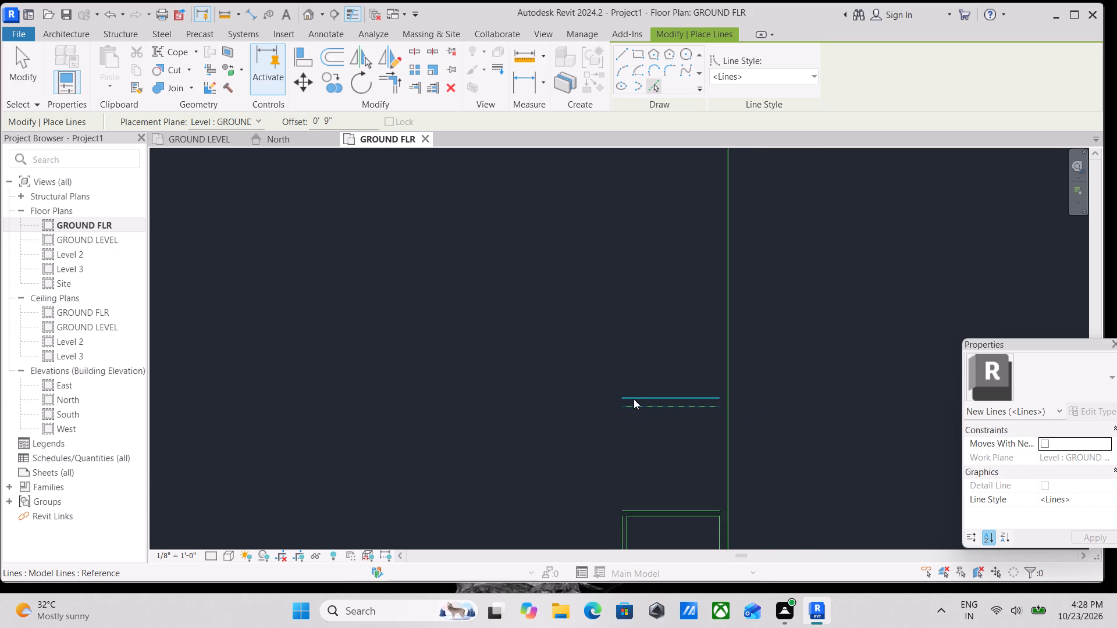
scroll(634, 399, down, 2)
middle_drag(607, 393, 699, 352)
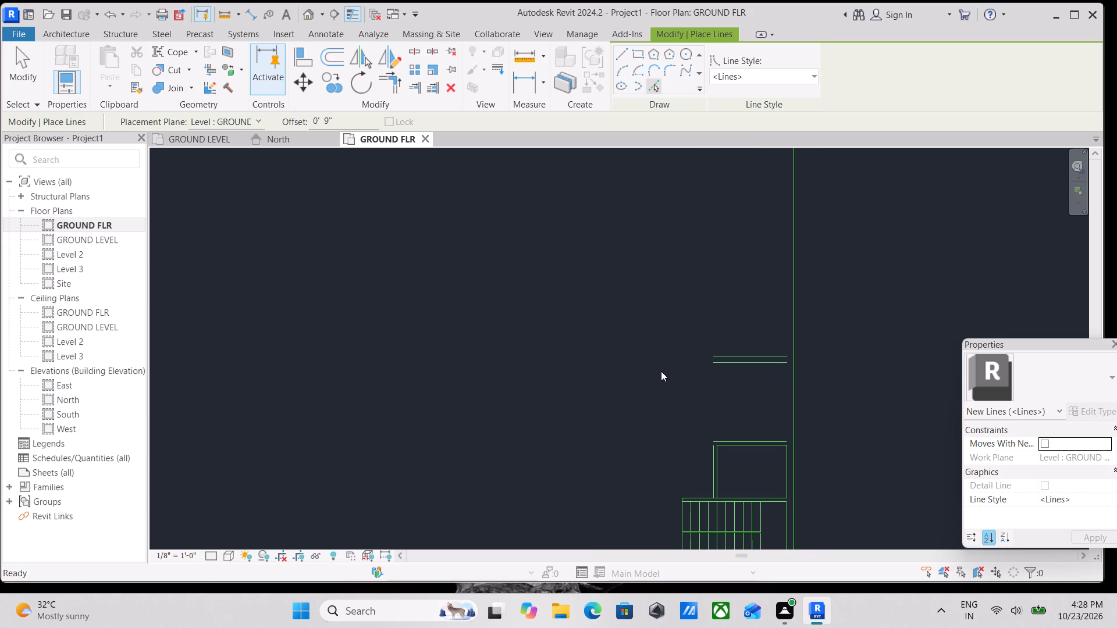
scroll(779, 354, up, 2)
key(Escape)
scroll(717, 345, up, 1)
key(Escape)
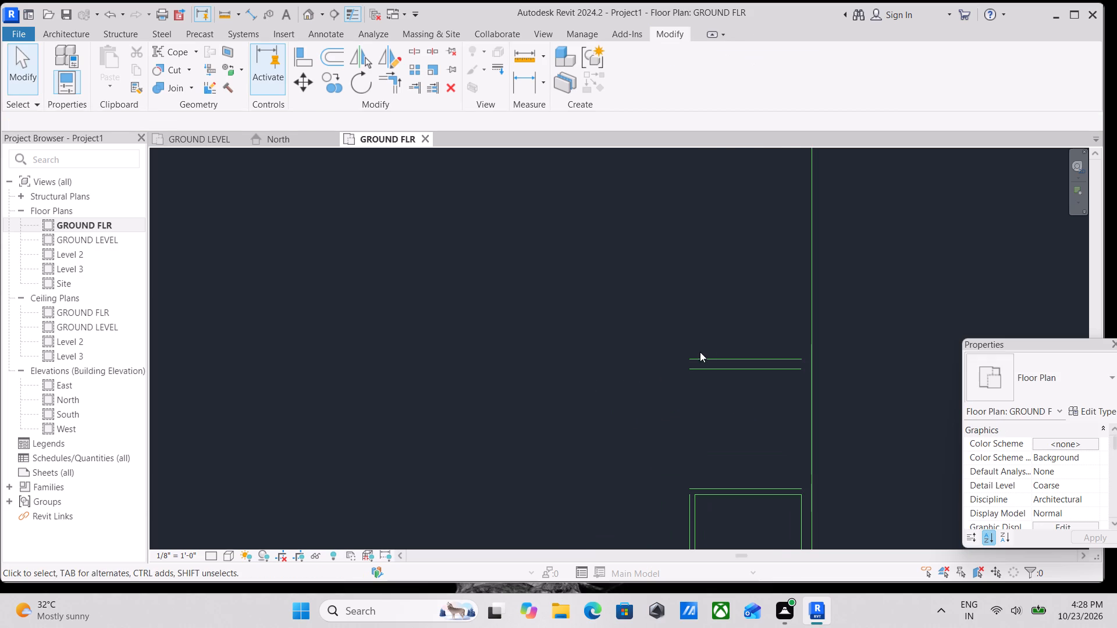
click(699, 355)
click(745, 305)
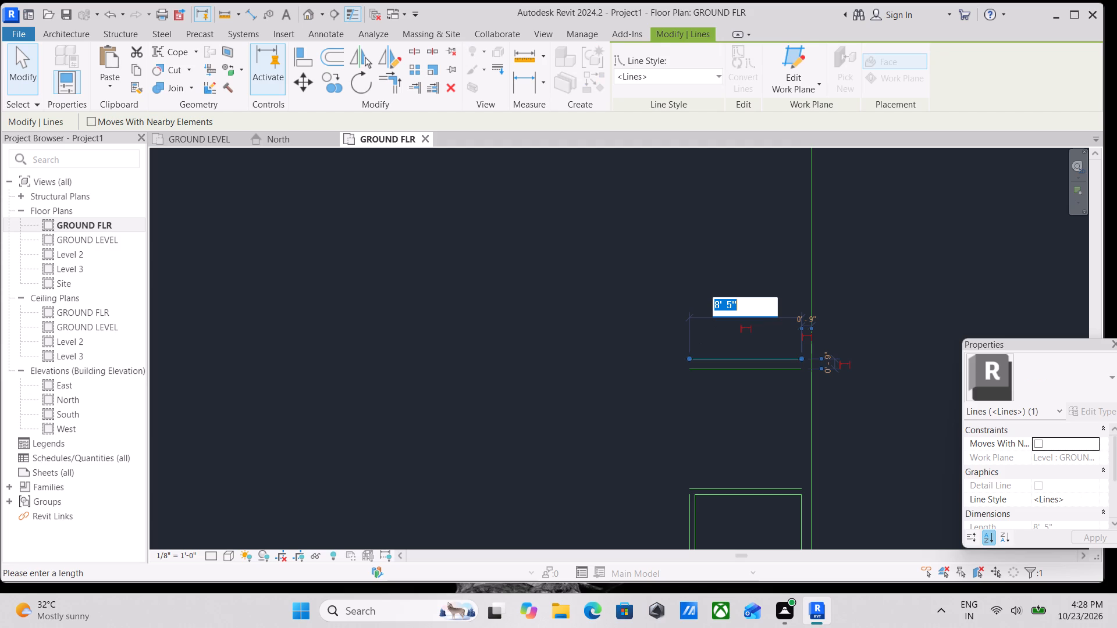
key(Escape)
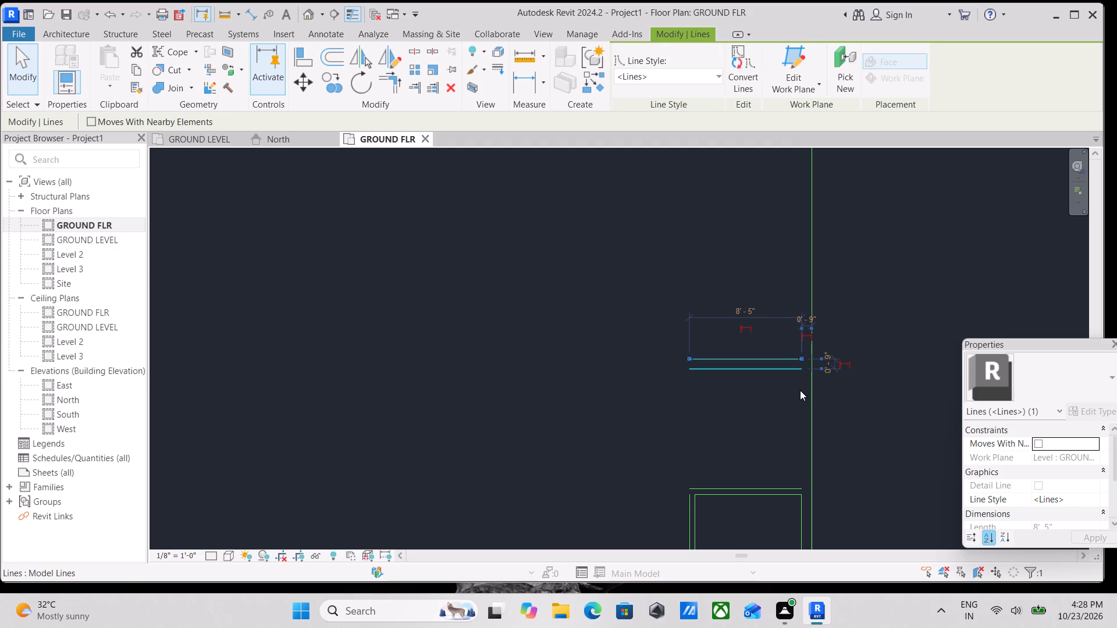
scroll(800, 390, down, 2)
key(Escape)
Shorten the long east outer wall line so its north end aligns with the new double wall's upper line.
scroll(814, 386, down, 3)
middle_drag(771, 387, 709, 397)
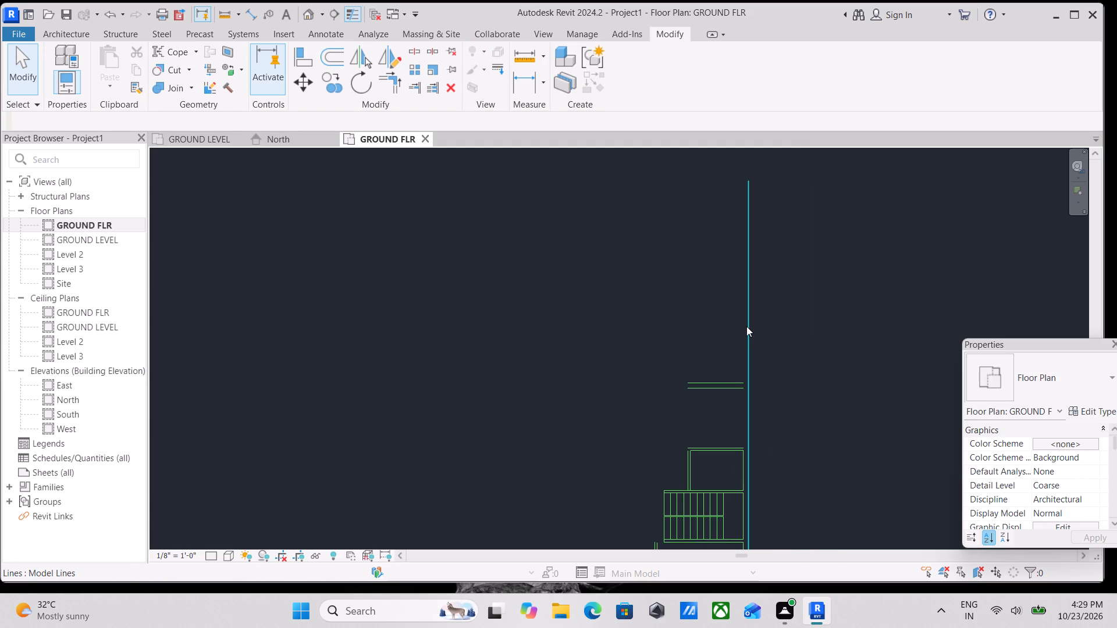
click(746, 326)
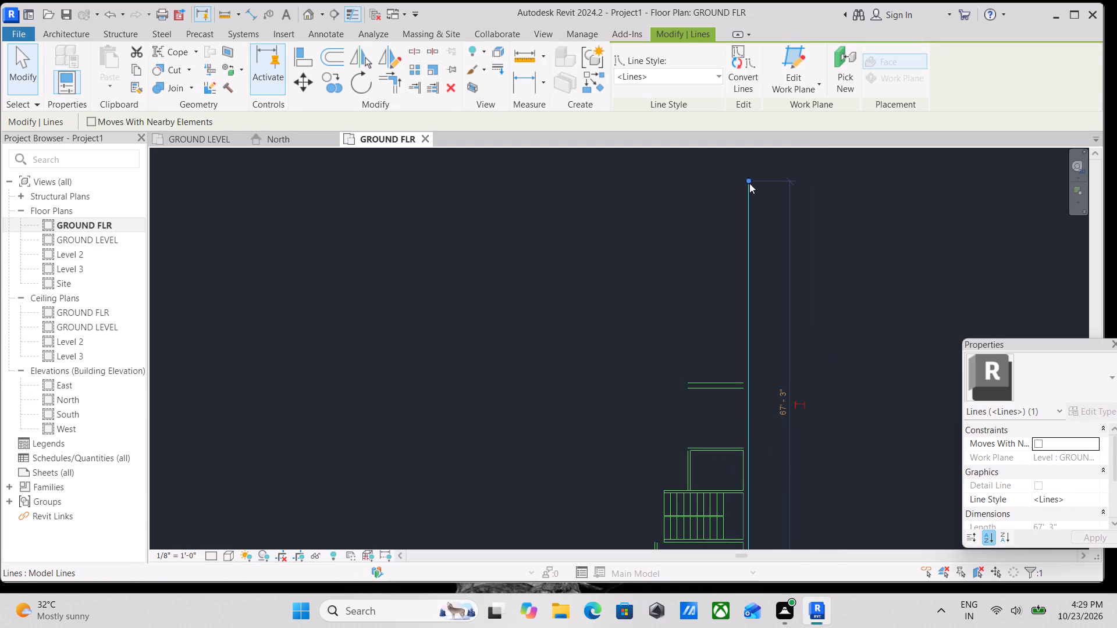
drag(749, 180, 741, 361)
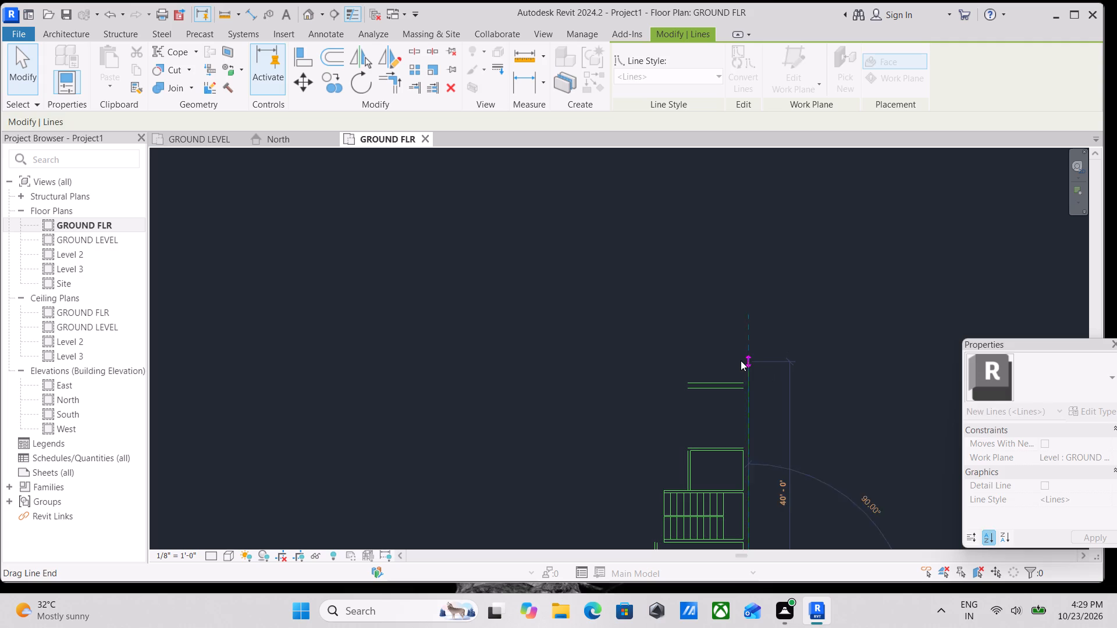
scroll(741, 361, up, 5)
scroll(773, 336, down, 1)
scroll(756, 354, up, 1)
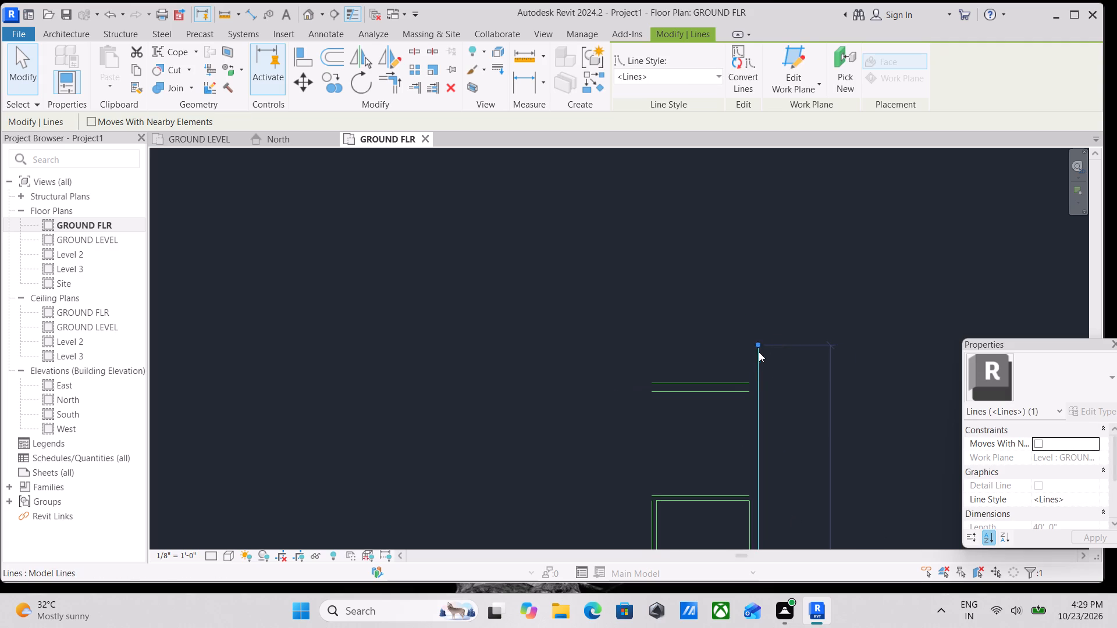
scroll(759, 352, up, 1)
drag(759, 338, 758, 392)
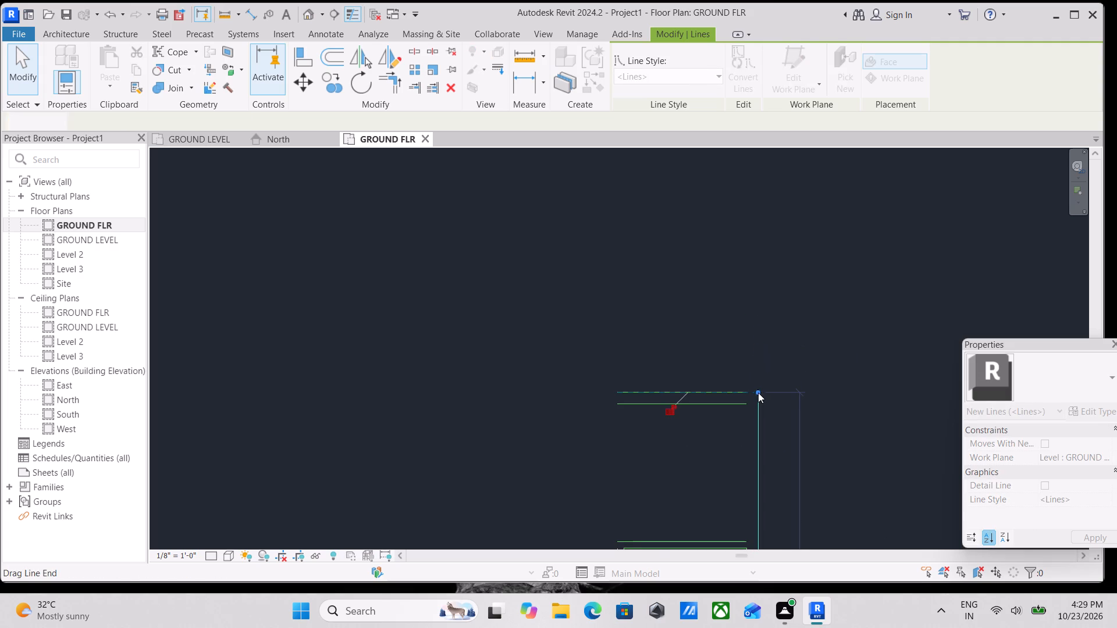
key(Escape)
scroll(753, 396, up, 2)
middle_drag(747, 356, 712, 266)
scroll(711, 261, down, 3)
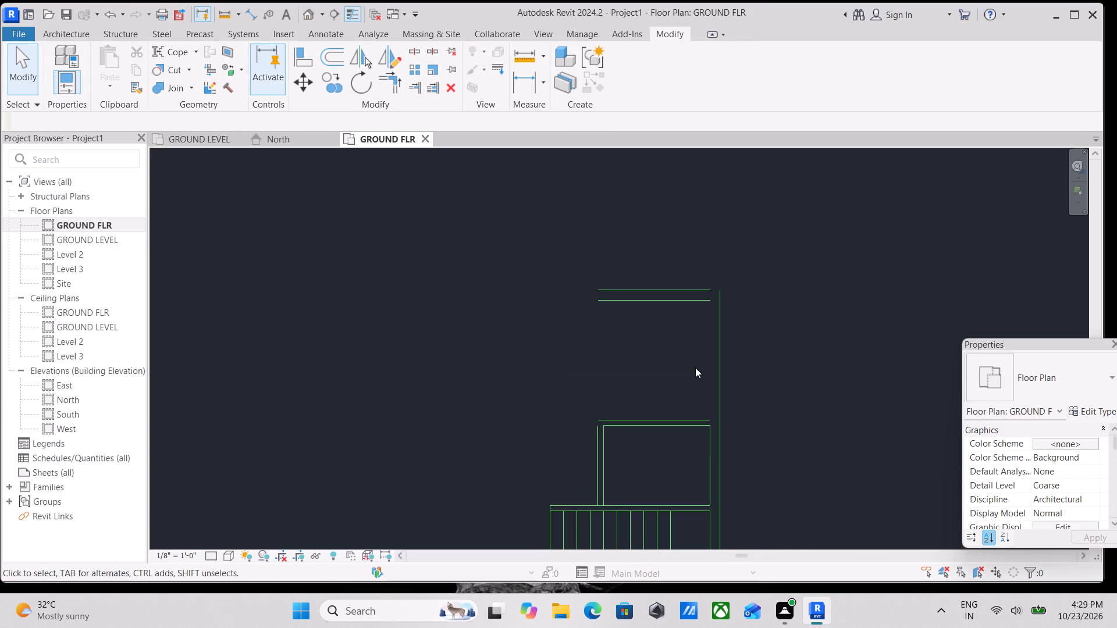
middle_drag(697, 386, 699, 376)
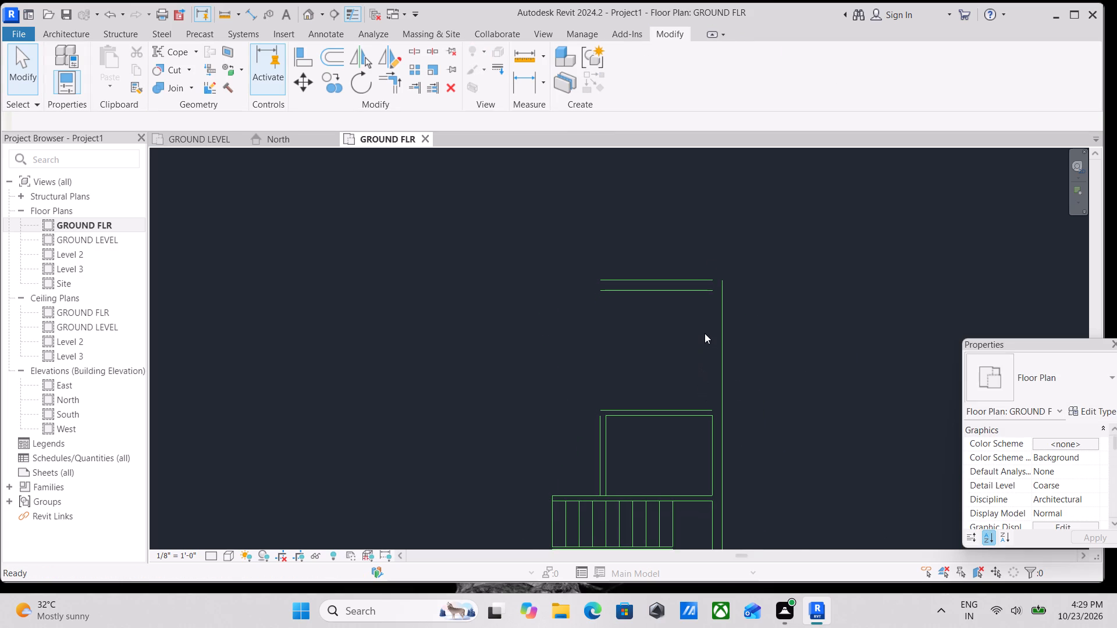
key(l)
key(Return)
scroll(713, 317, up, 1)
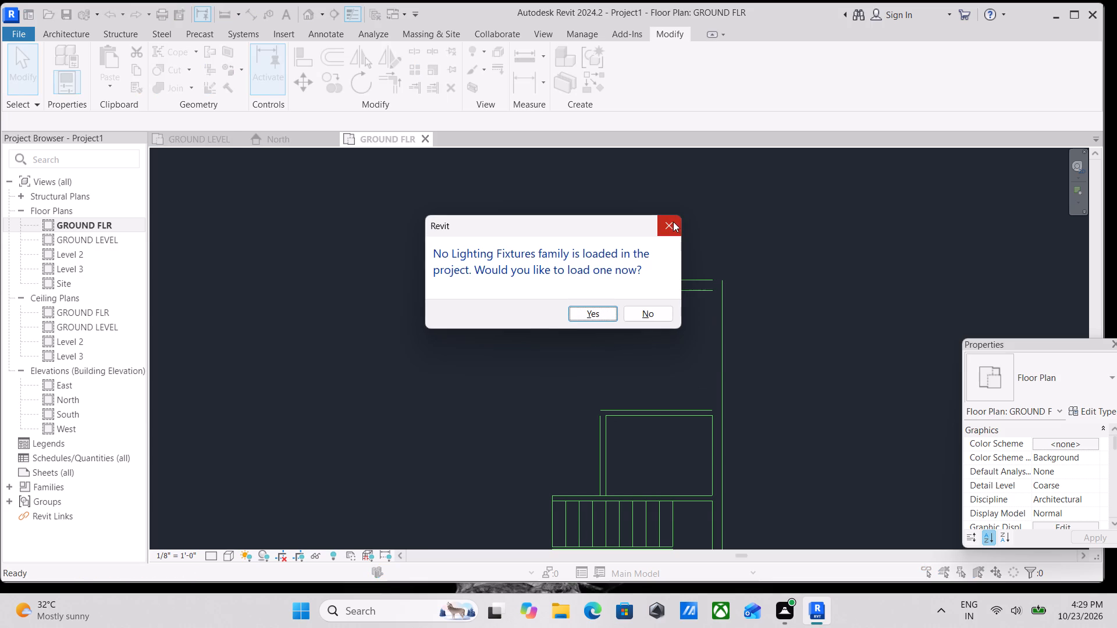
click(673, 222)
Draw the inner east wall line from the new double wall's lower line down to the small north room's upper wall line.
scroll(712, 290, up, 2)
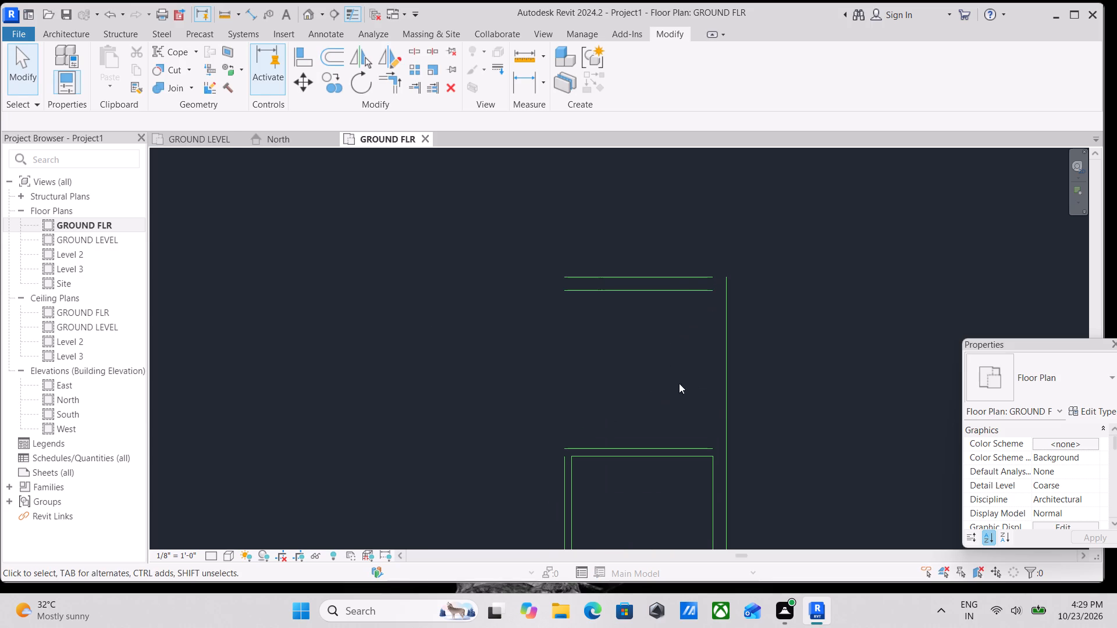
key(l)
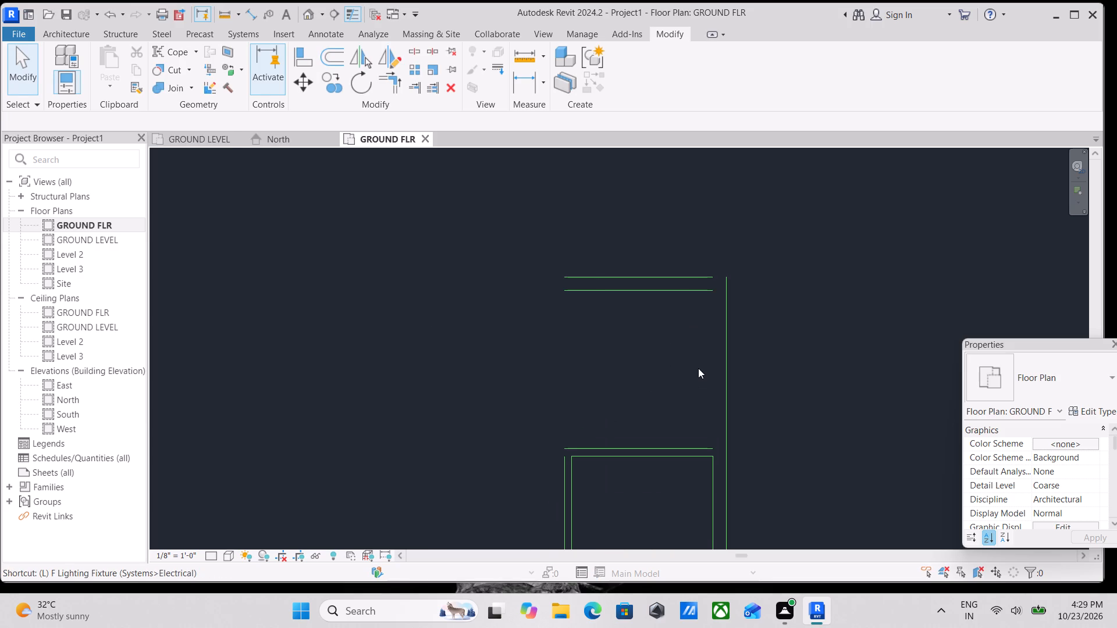
key(i)
click(714, 287)
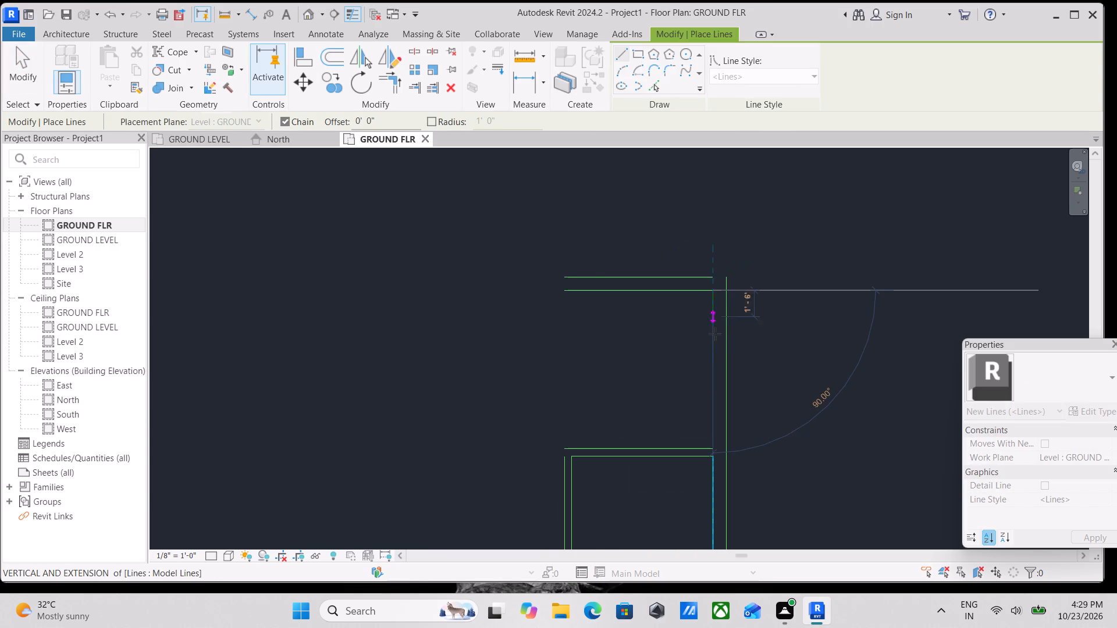
click(712, 447)
key(Escape)
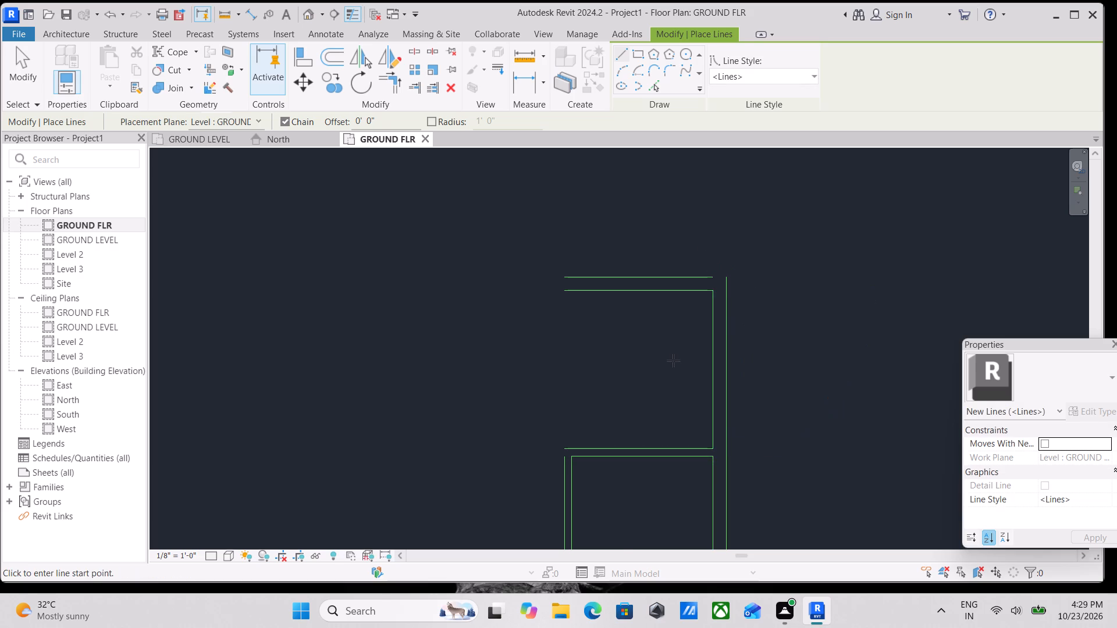
scroll(673, 361, down, 2)
middle_drag(673, 361, 739, 372)
key(Escape)
Trim the new double wall's upper line to a corner with the east outer wall line.
scroll(753, 291, up, 2)
text(TR)
click(764, 312)
click(789, 323)
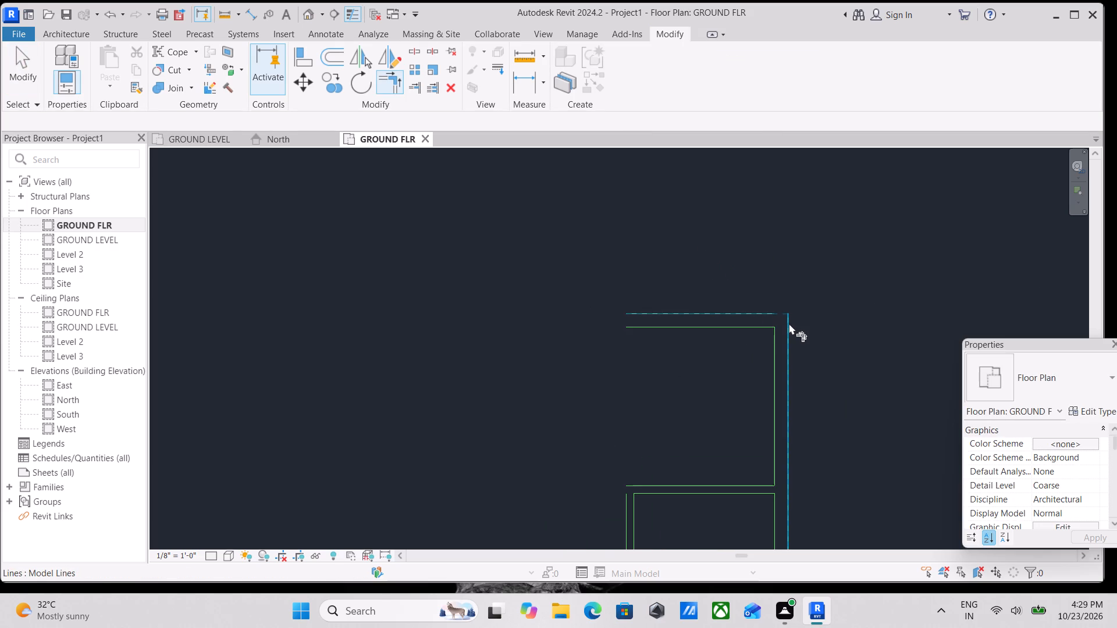
Trim the small north room's outer upper wall line and outer west wall line to meet at a corner.
scroll(744, 322, down, 2)
middle_drag(744, 322, 798, 323)
key(Escape)
scroll(667, 341, down, 2)
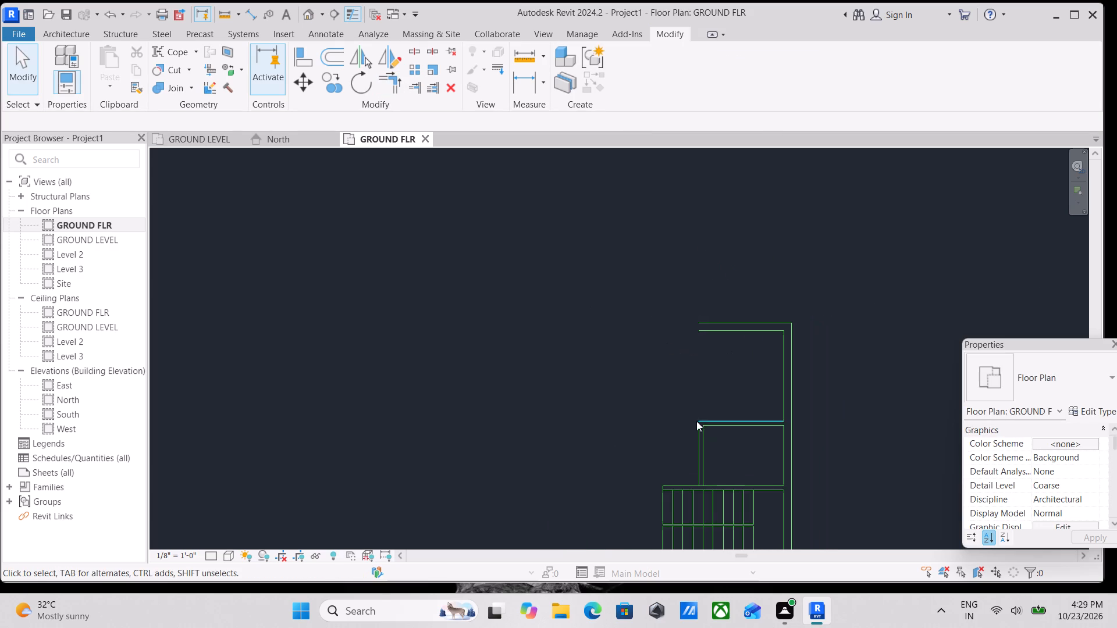
scroll(700, 430, up, 2)
middle_drag(731, 437, 714, 429)
text(TR)
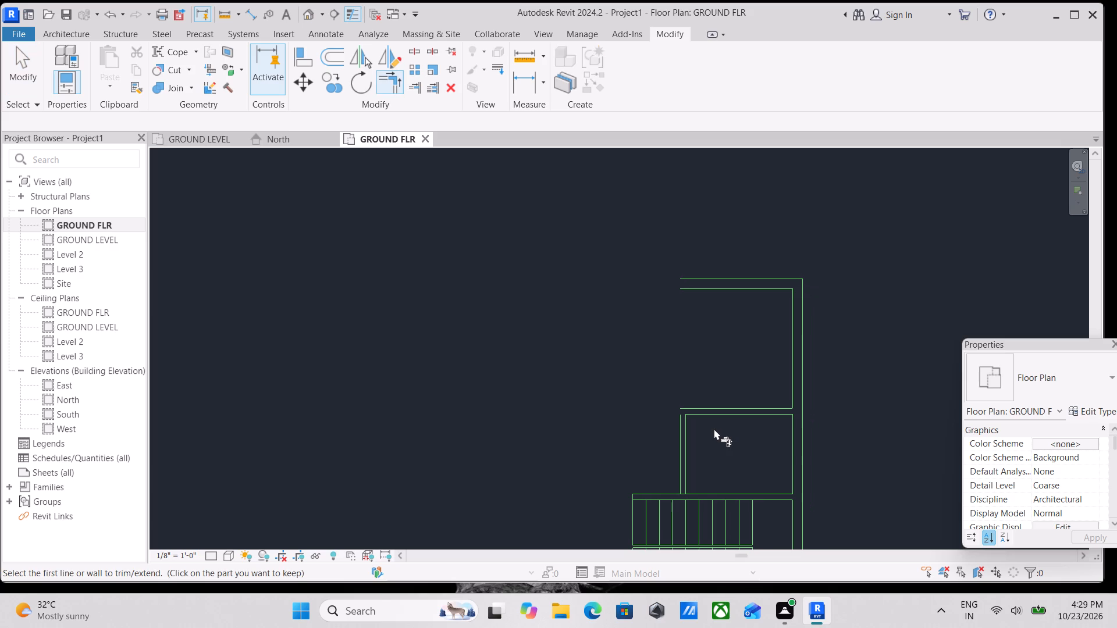
key(Return)
scroll(695, 427, up, 1)
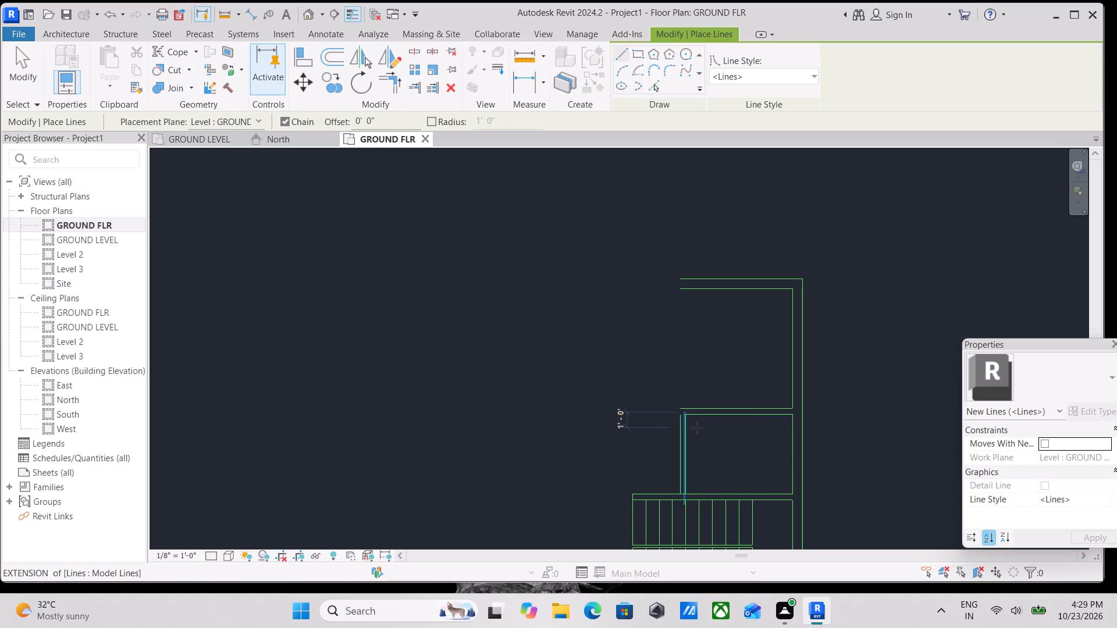
scroll(697, 427, up, 1)
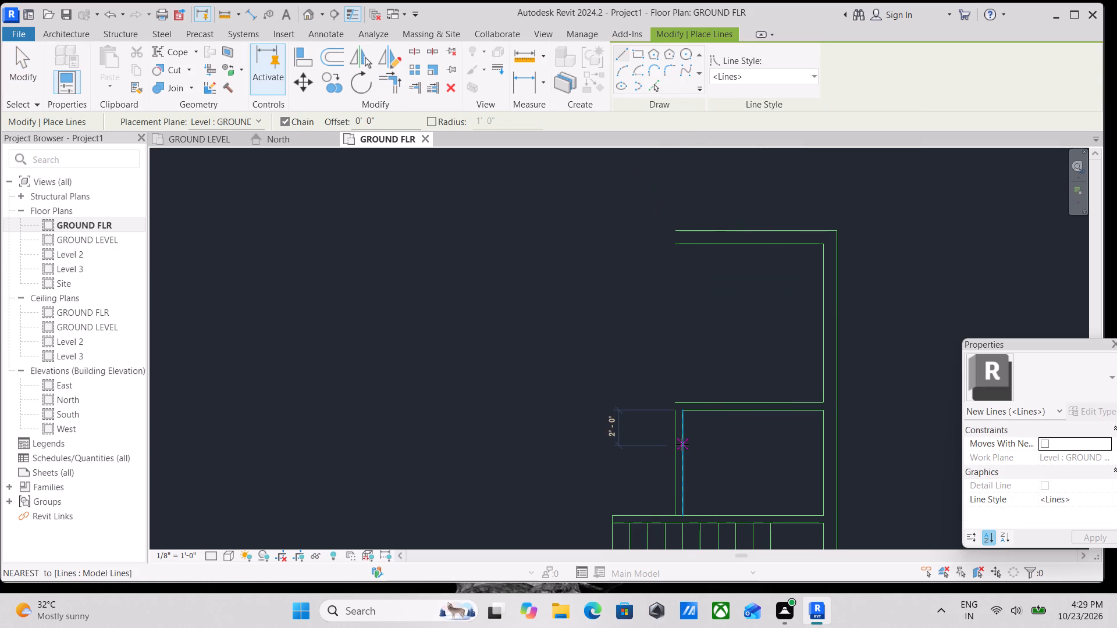
text(TR)
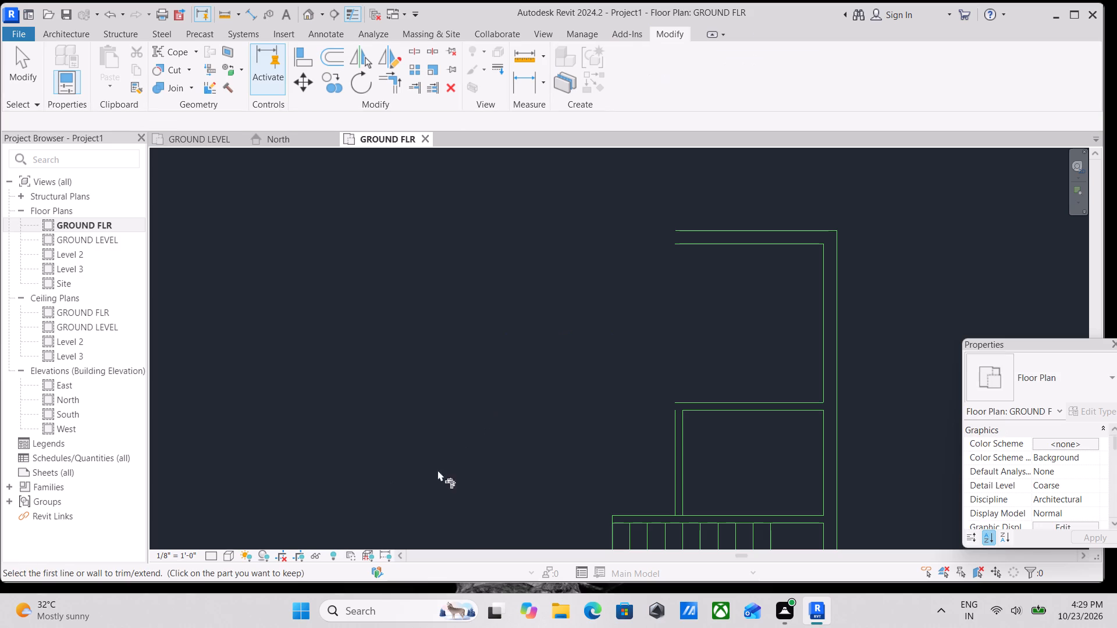
scroll(681, 408, up, 3)
click(670, 418)
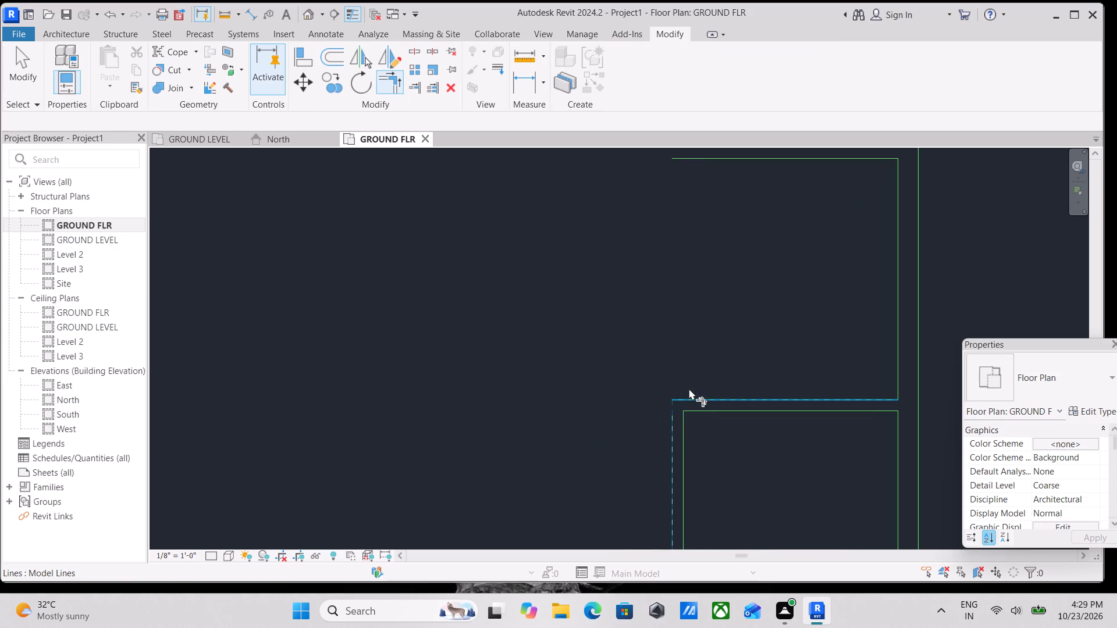
click(688, 398)
scroll(690, 397, down, 4)
middle_drag(690, 397, 731, 333)
scroll(737, 320, up, 1)
scroll(662, 292, down, 2)
middle_drag(662, 292, 672, 380)
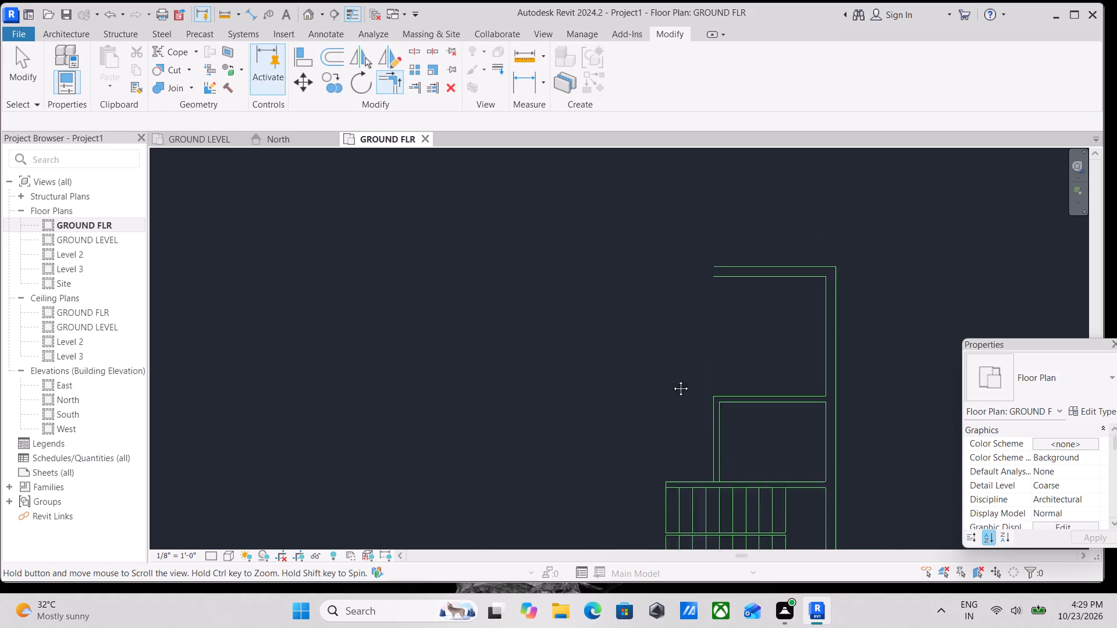
middle_drag(672, 380, 672, 379)
key(Escape)
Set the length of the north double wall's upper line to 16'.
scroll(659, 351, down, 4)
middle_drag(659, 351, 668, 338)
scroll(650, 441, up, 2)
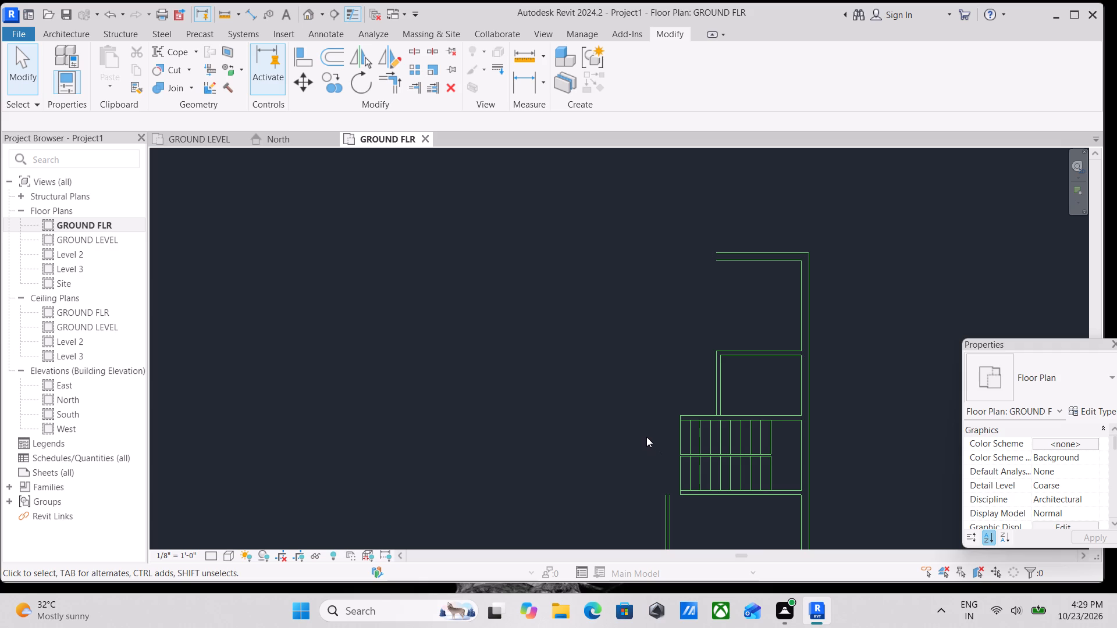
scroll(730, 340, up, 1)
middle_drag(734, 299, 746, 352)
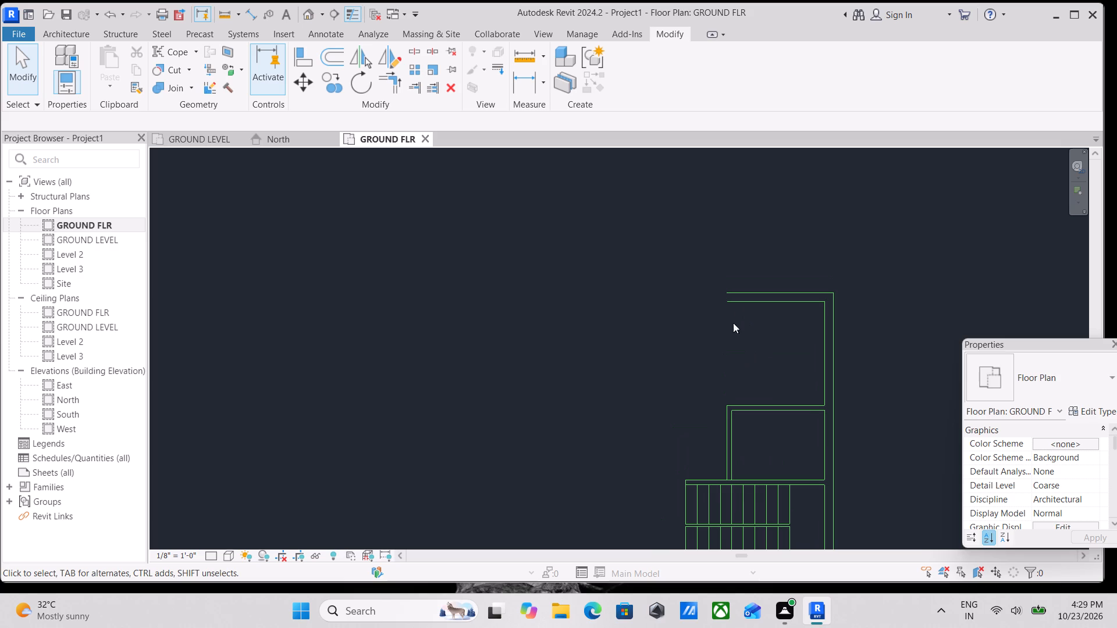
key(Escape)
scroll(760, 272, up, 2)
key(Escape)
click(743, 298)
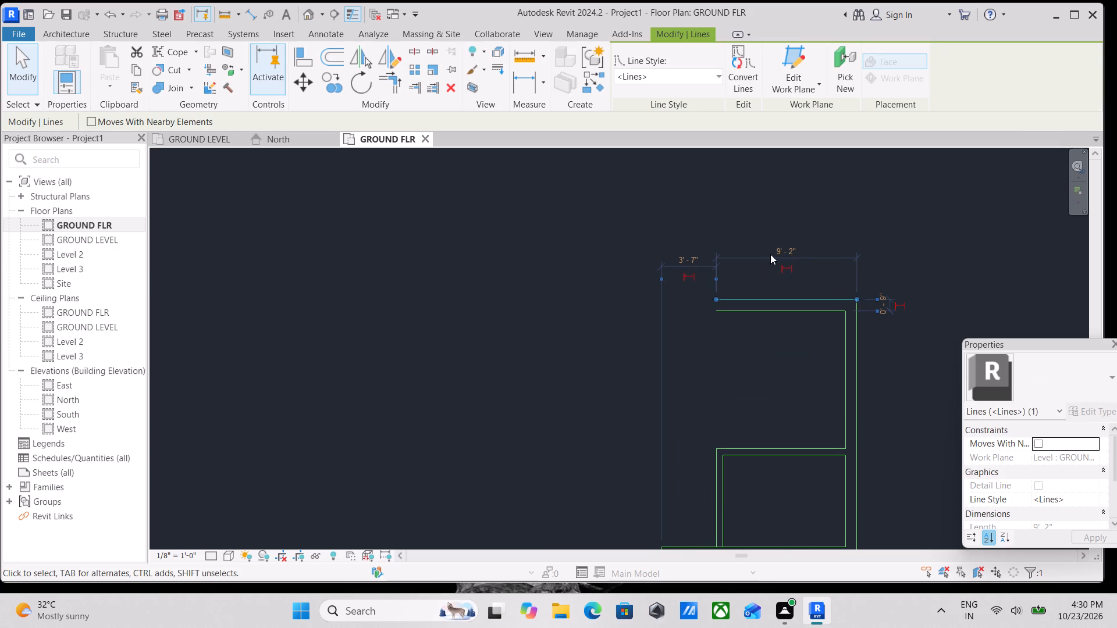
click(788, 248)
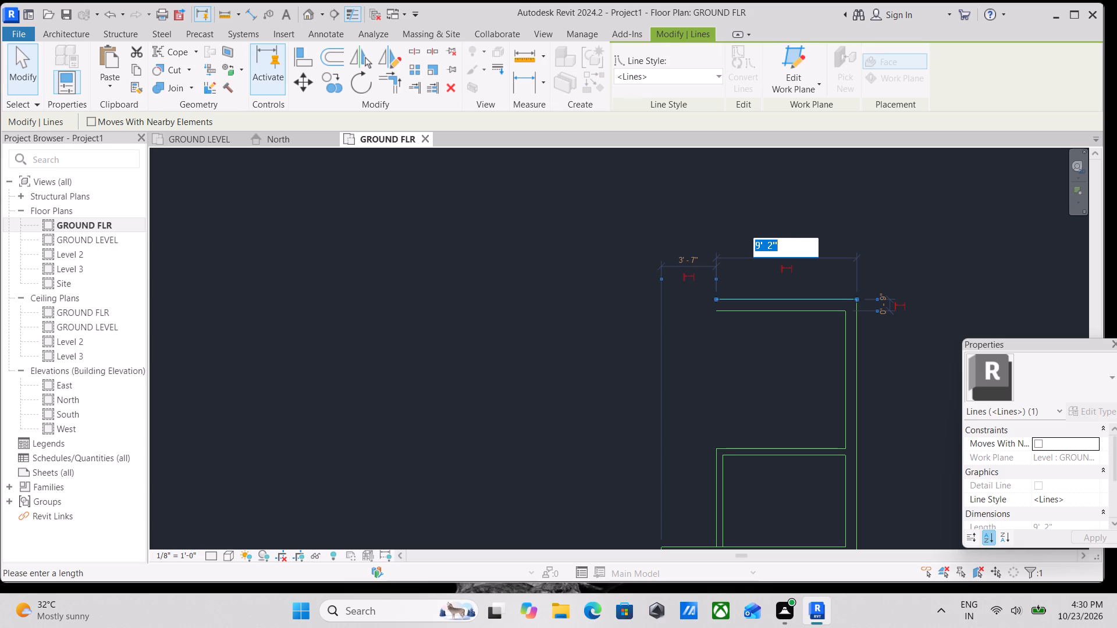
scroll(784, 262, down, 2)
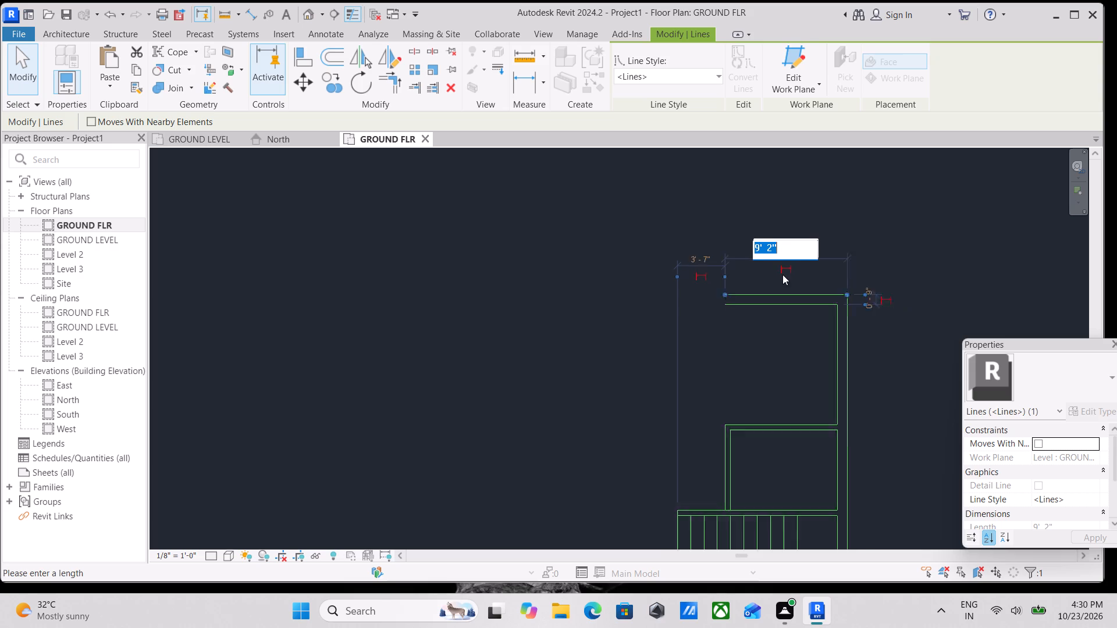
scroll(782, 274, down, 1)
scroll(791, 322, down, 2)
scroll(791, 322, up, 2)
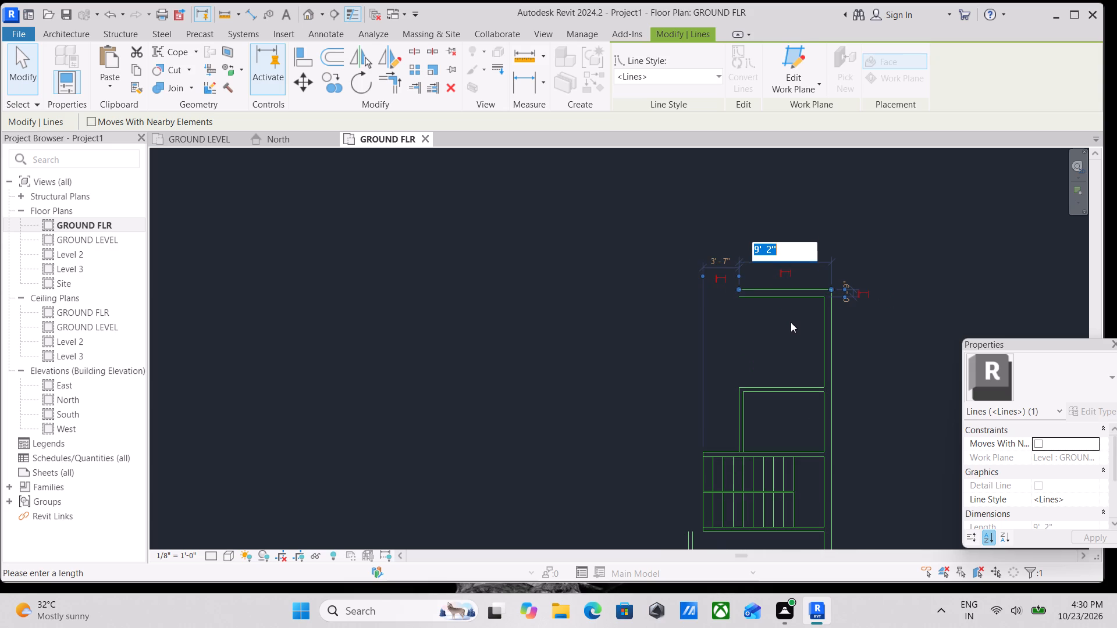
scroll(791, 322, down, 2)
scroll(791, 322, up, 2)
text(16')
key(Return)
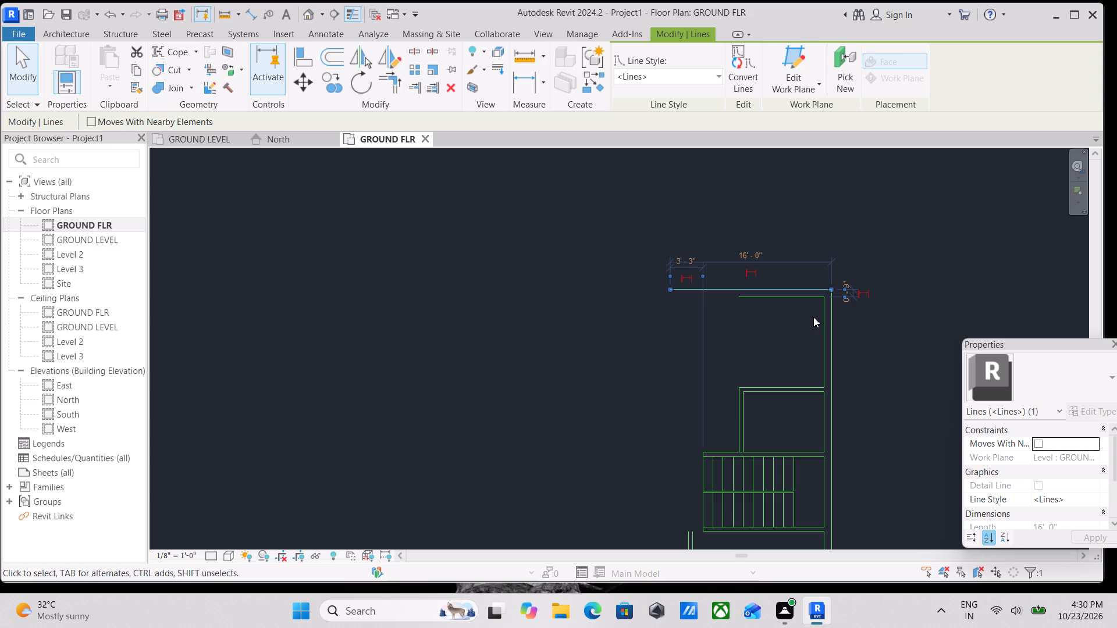
Set the length of the north double wall's upper line to 17'.
scroll(770, 241, up, 2)
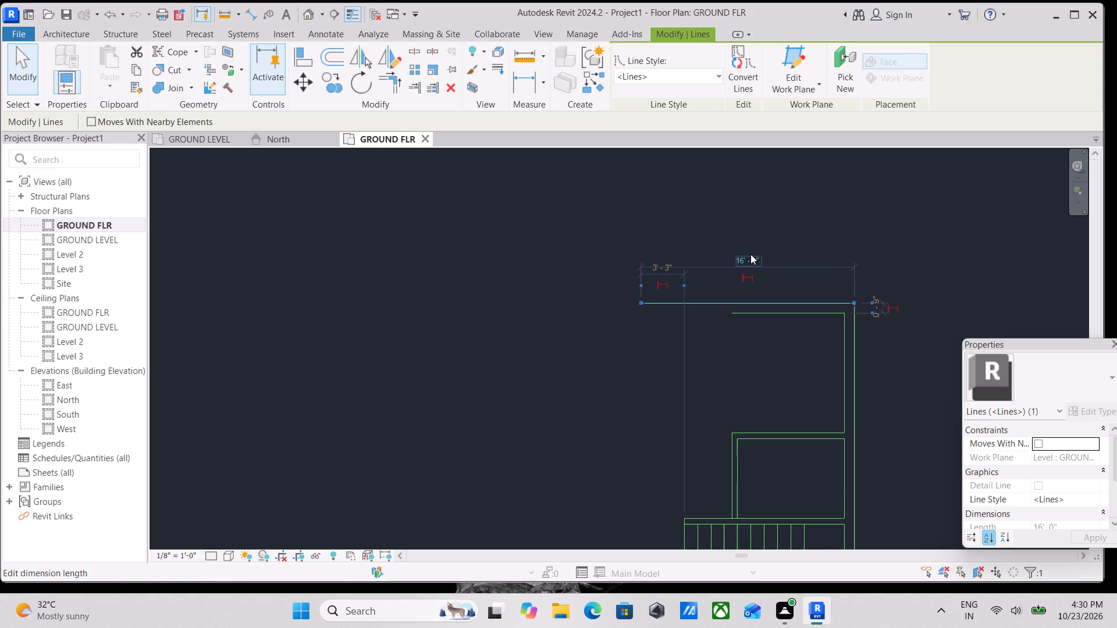
click(749, 255)
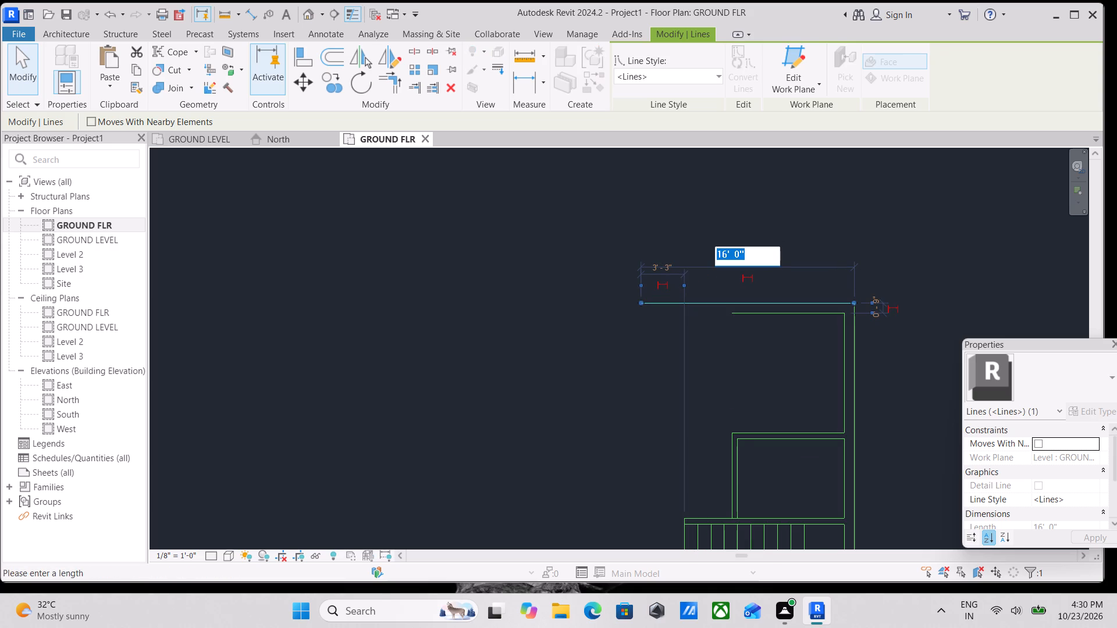
text(17)
key(apostrophe)
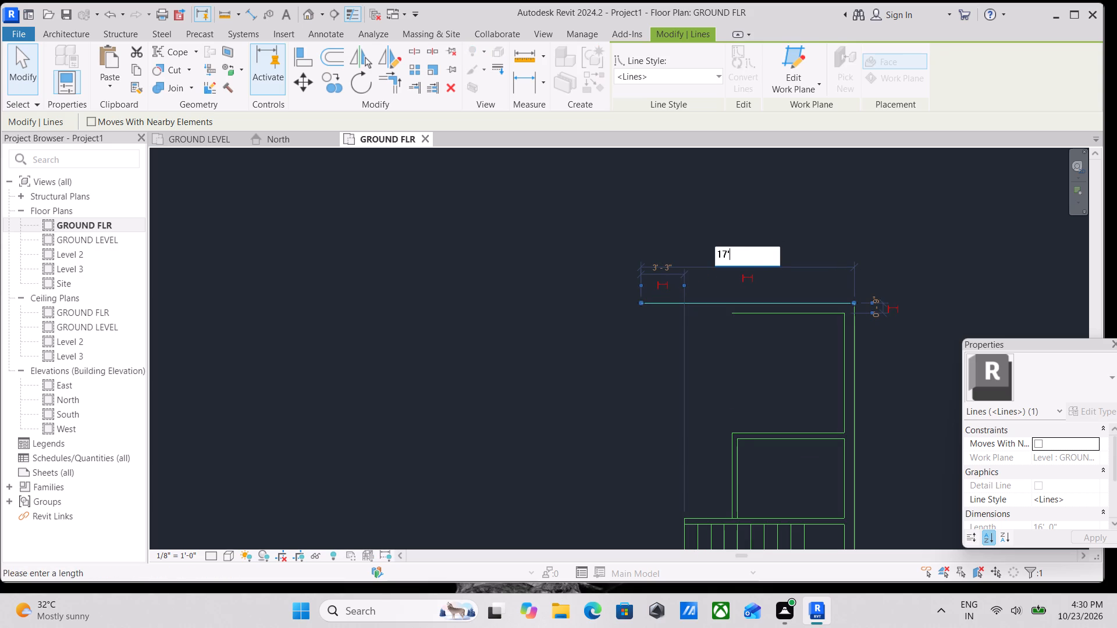
key(Return)
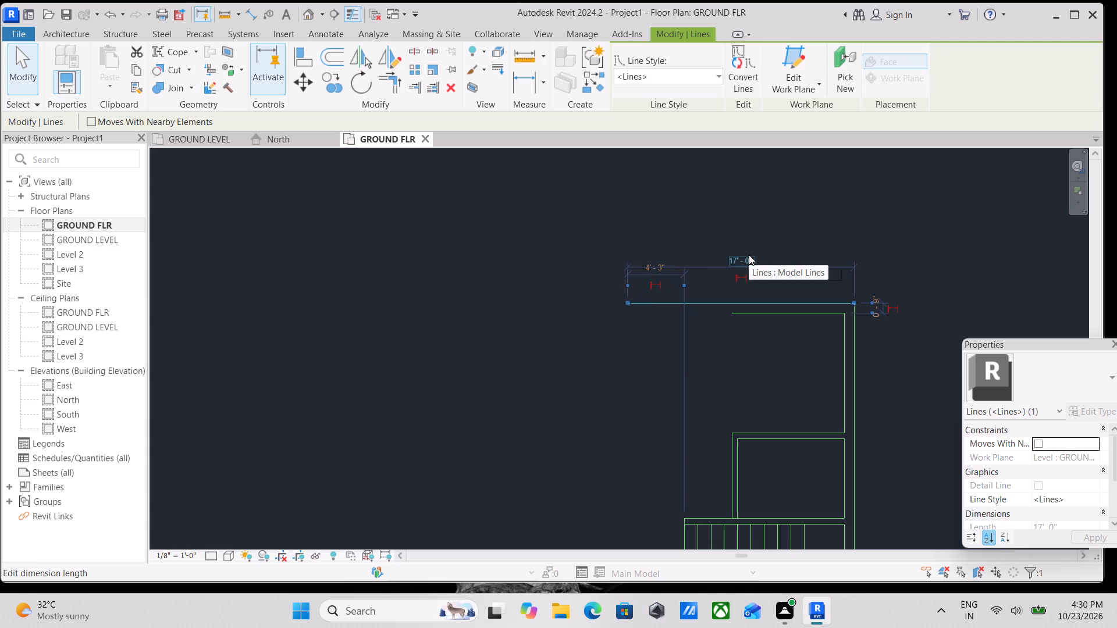
key(Escape)
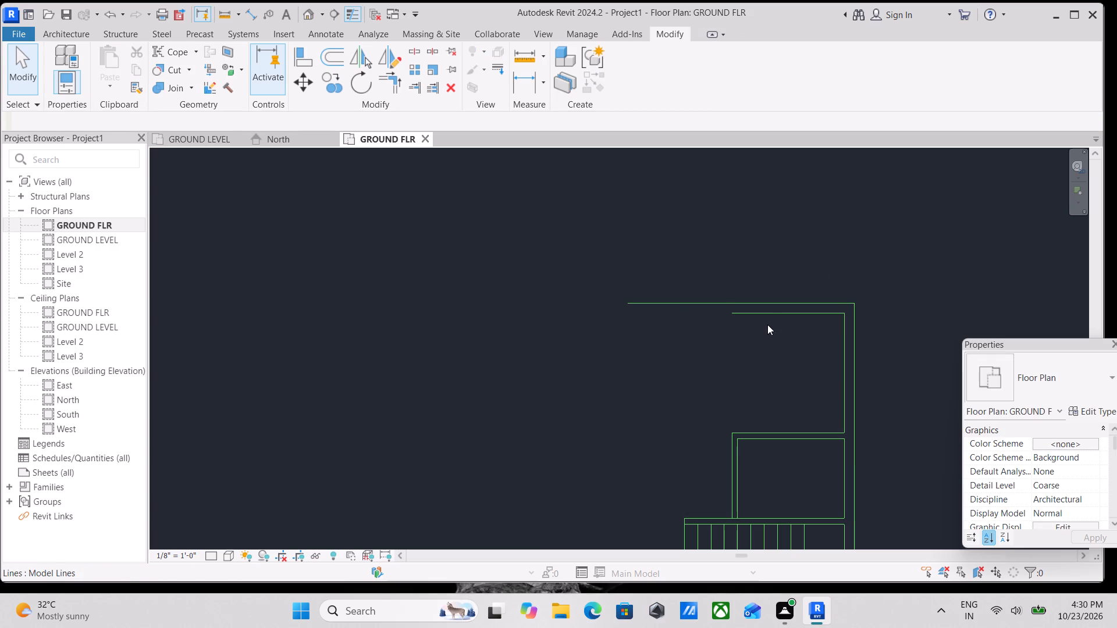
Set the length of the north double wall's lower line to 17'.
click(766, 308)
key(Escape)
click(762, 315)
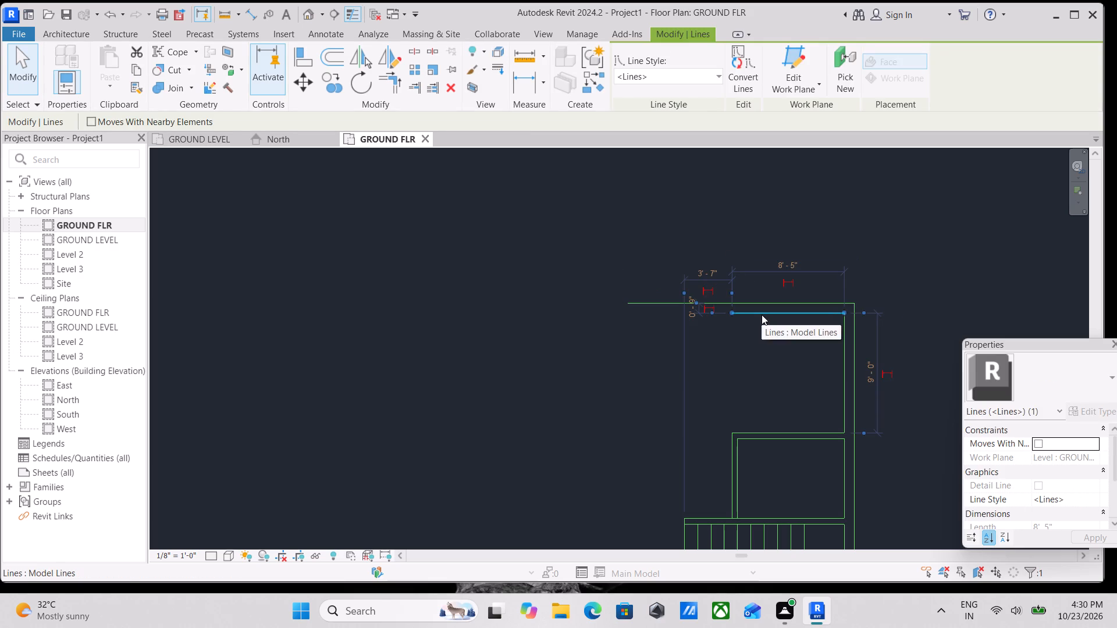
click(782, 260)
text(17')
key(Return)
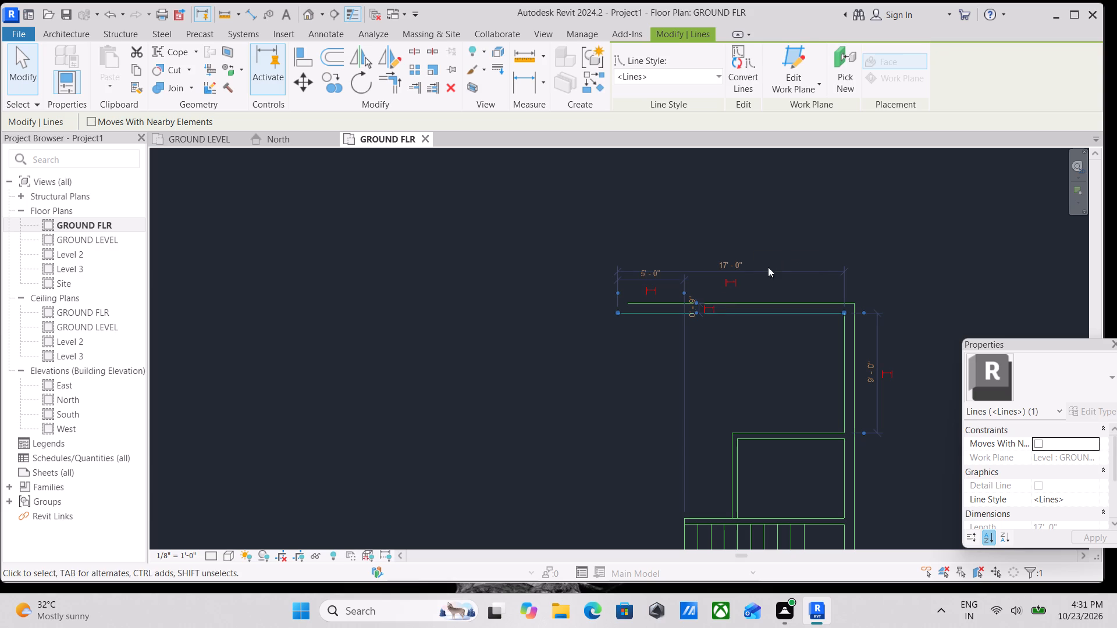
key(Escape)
Shorten the north double wall's lower line so its west end aligns with the upper line's west end.
click(647, 299)
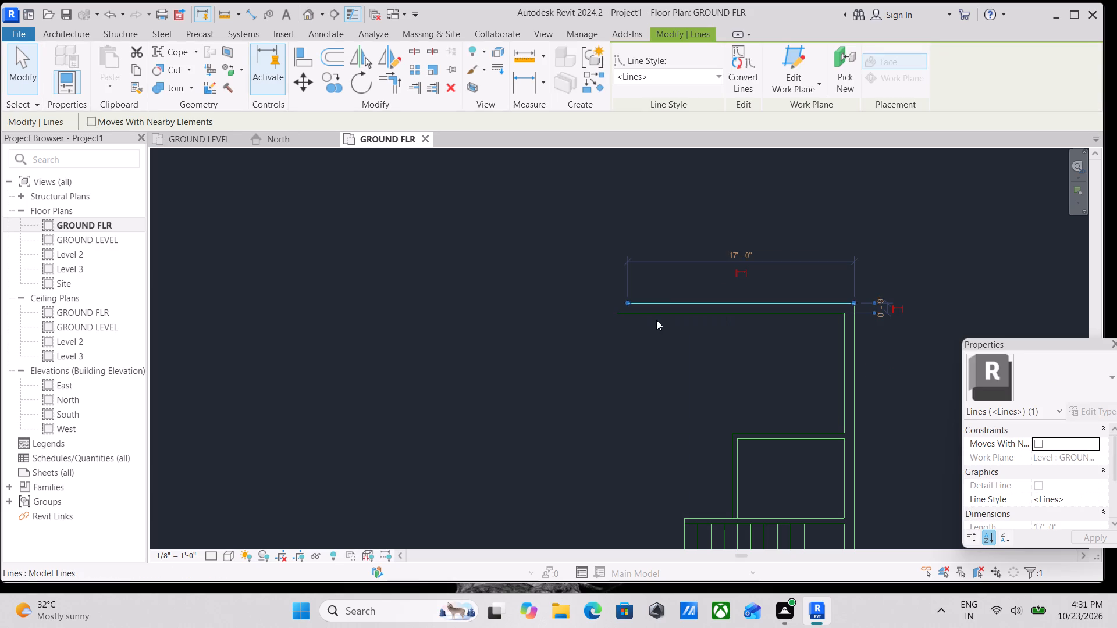
click(656, 317)
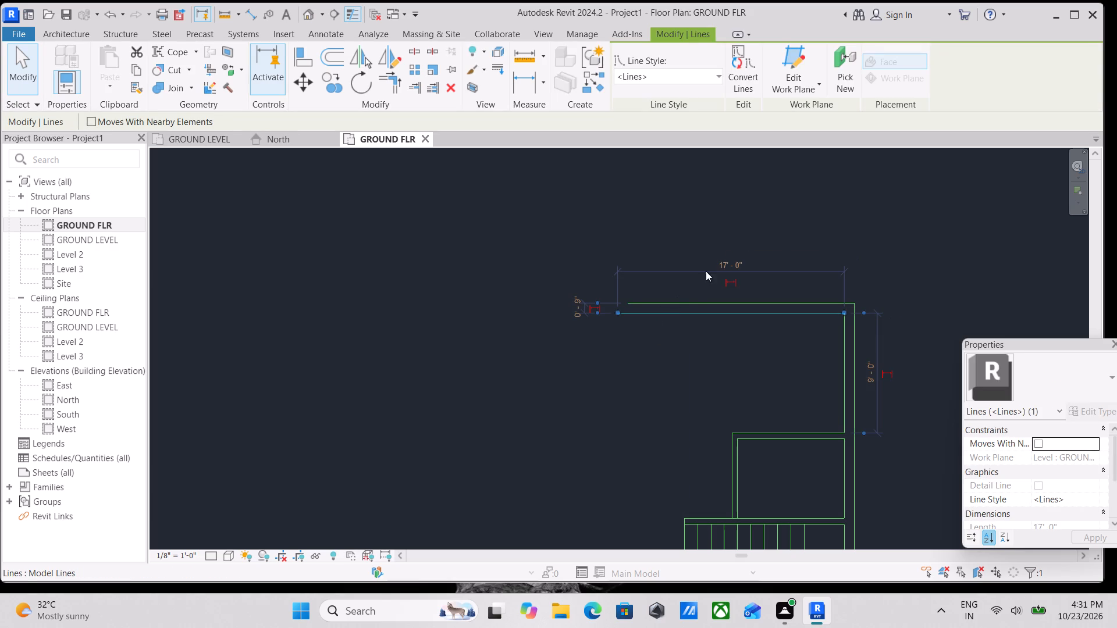
scroll(680, 298, up, 3)
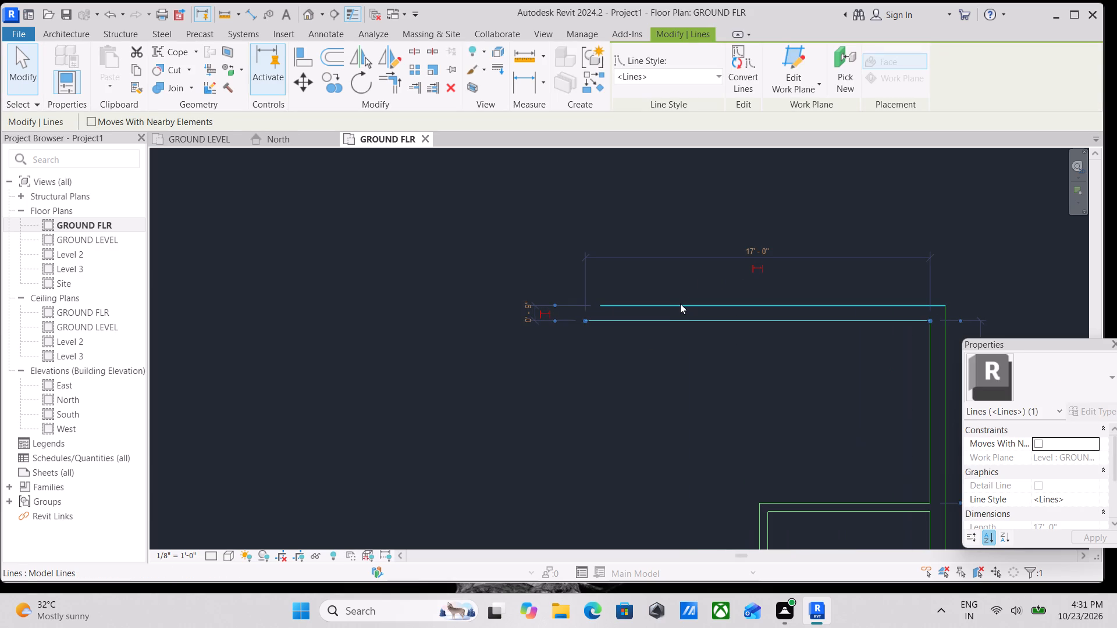
click(680, 304)
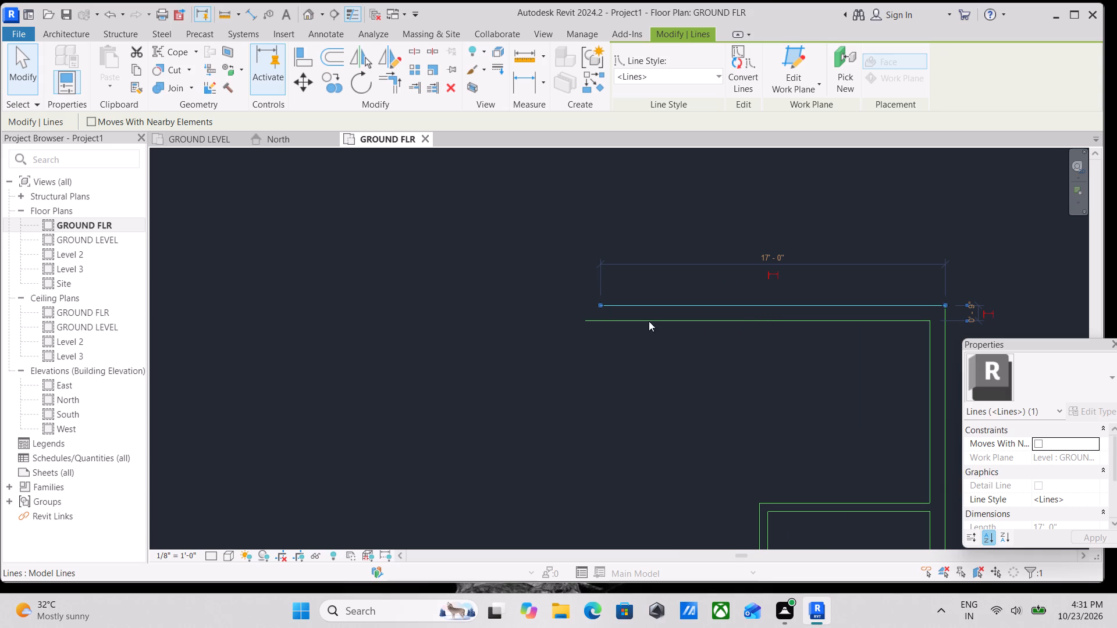
click(604, 318)
drag(584, 318, 585, 318)
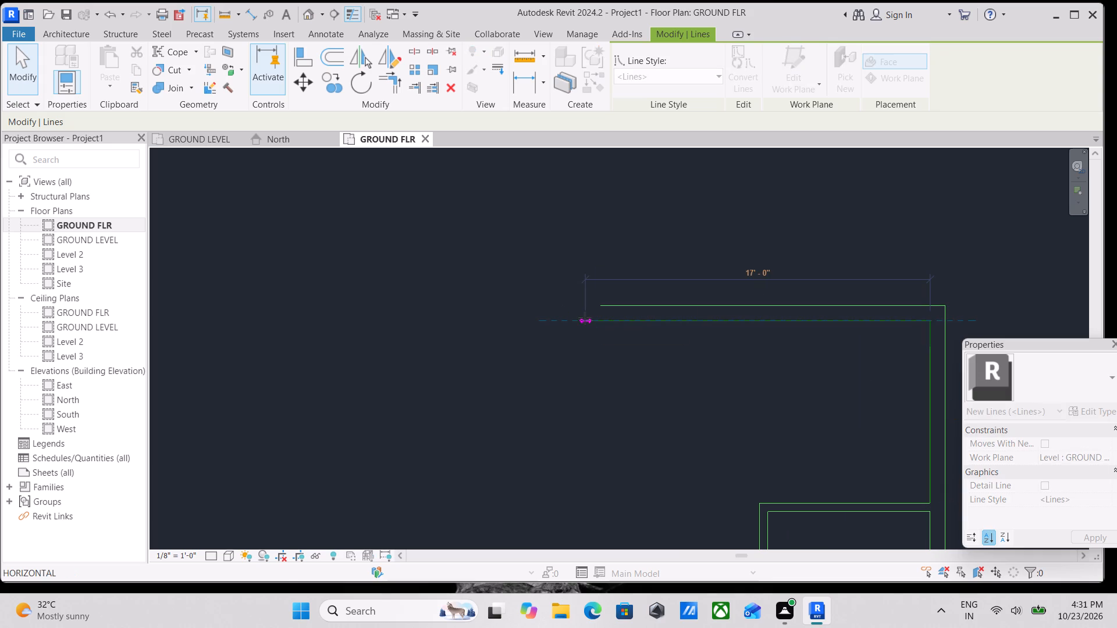
drag(585, 318, 600, 322)
key(Escape)
Draw a 10' vertical model line south from the west end of the north double wall's lower line.
scroll(620, 321, down, 10)
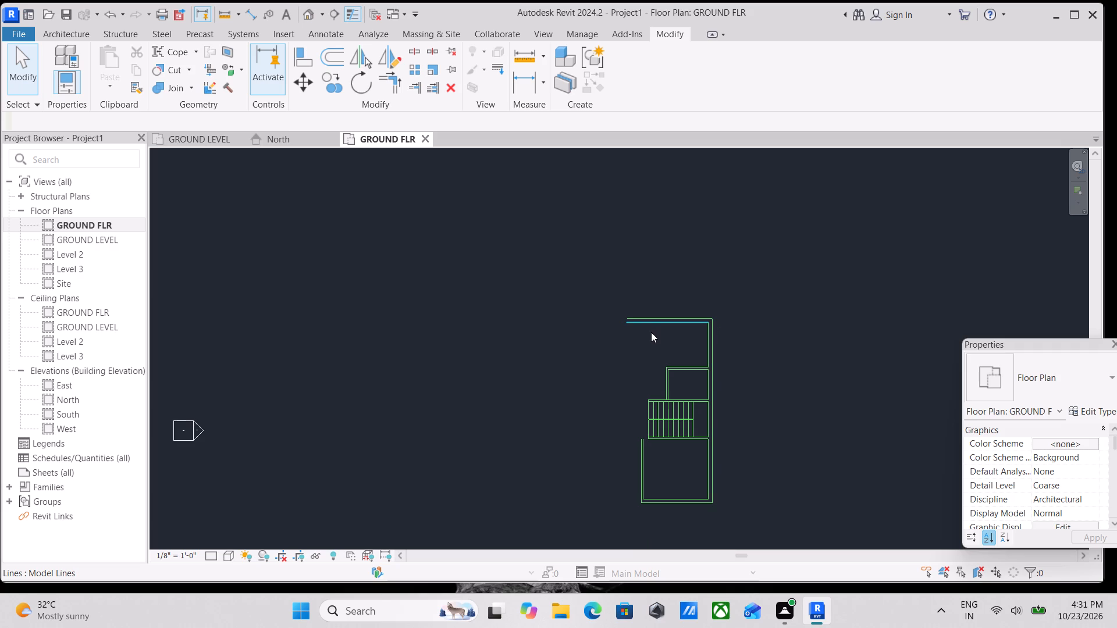
scroll(633, 323, up, 2)
middle_drag(604, 344, 678, 429)
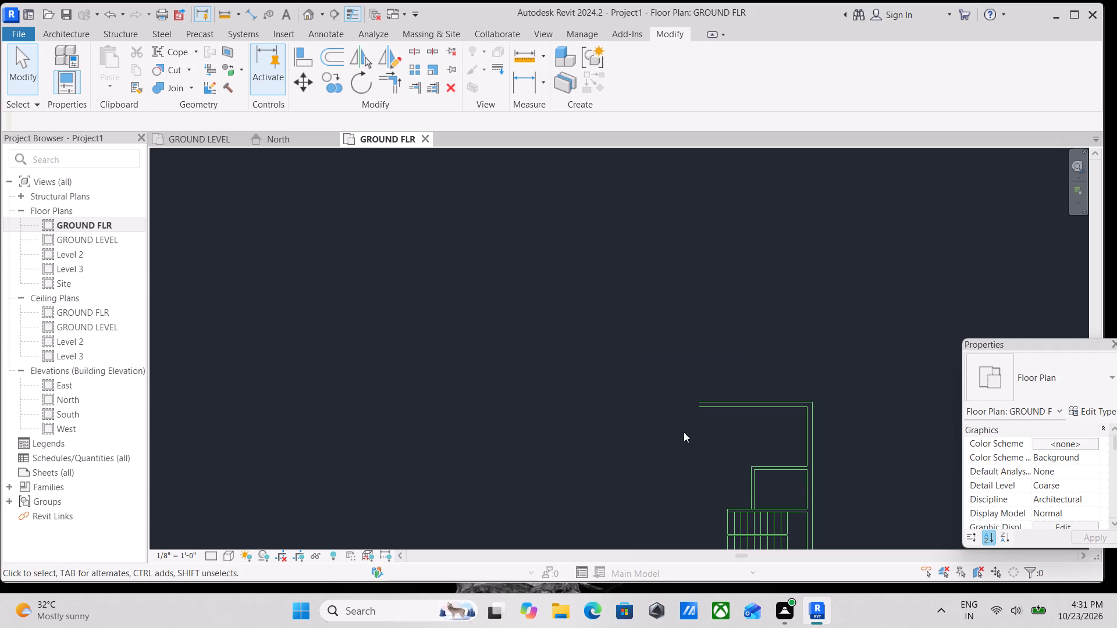
scroll(684, 432, down, 1)
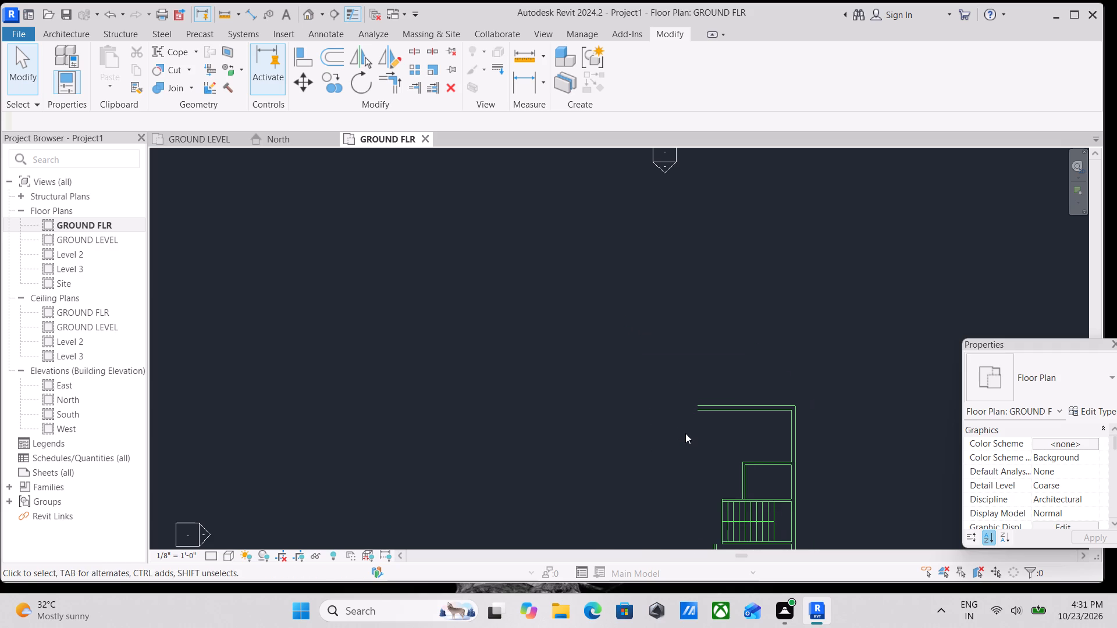
scroll(685, 433, up, 1)
text(LI)
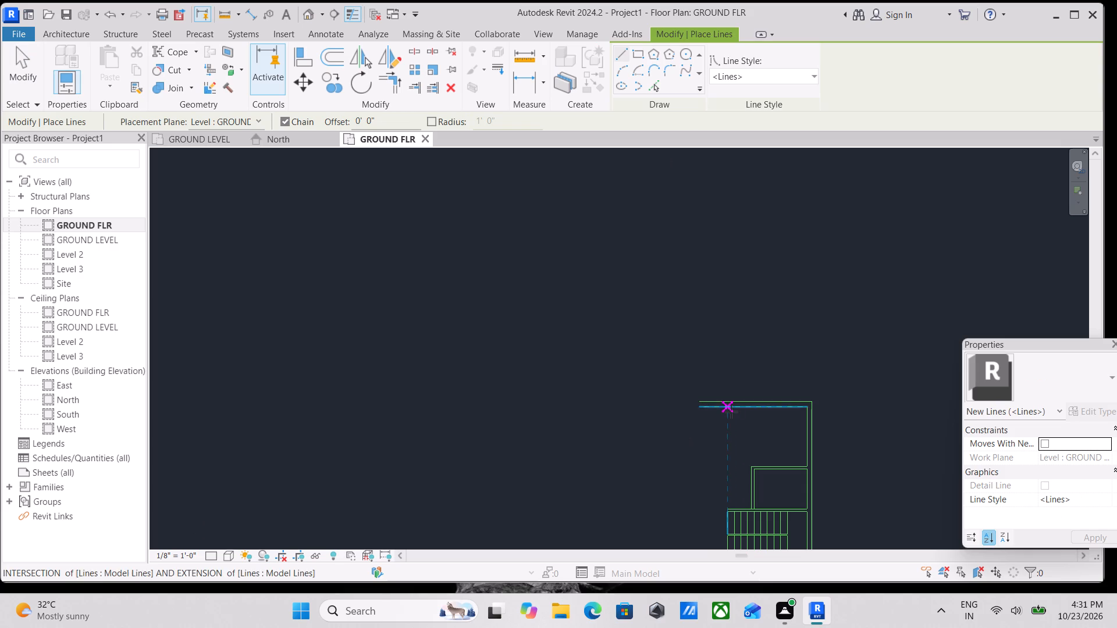
scroll(692, 414, up, 6)
click(706, 397)
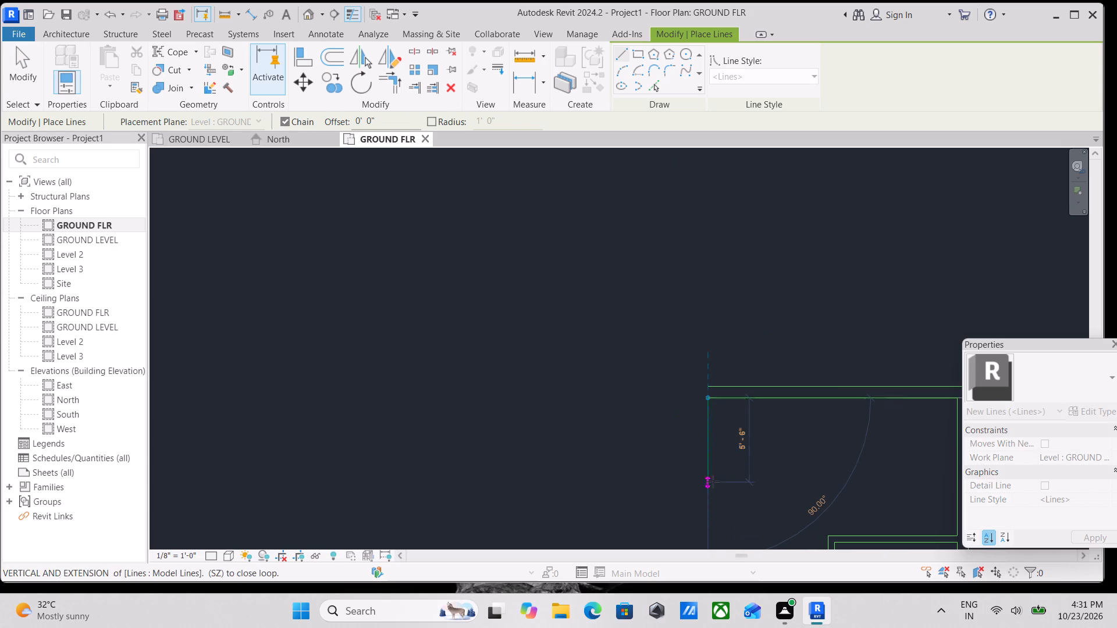
middle_drag(713, 481, 730, 335)
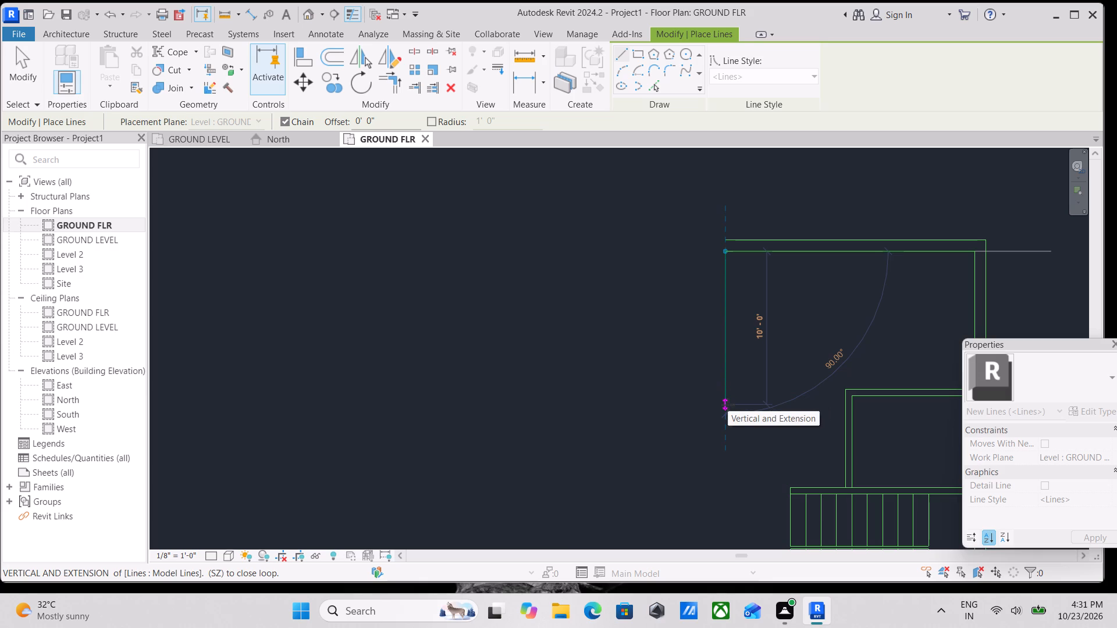
click(728, 405)
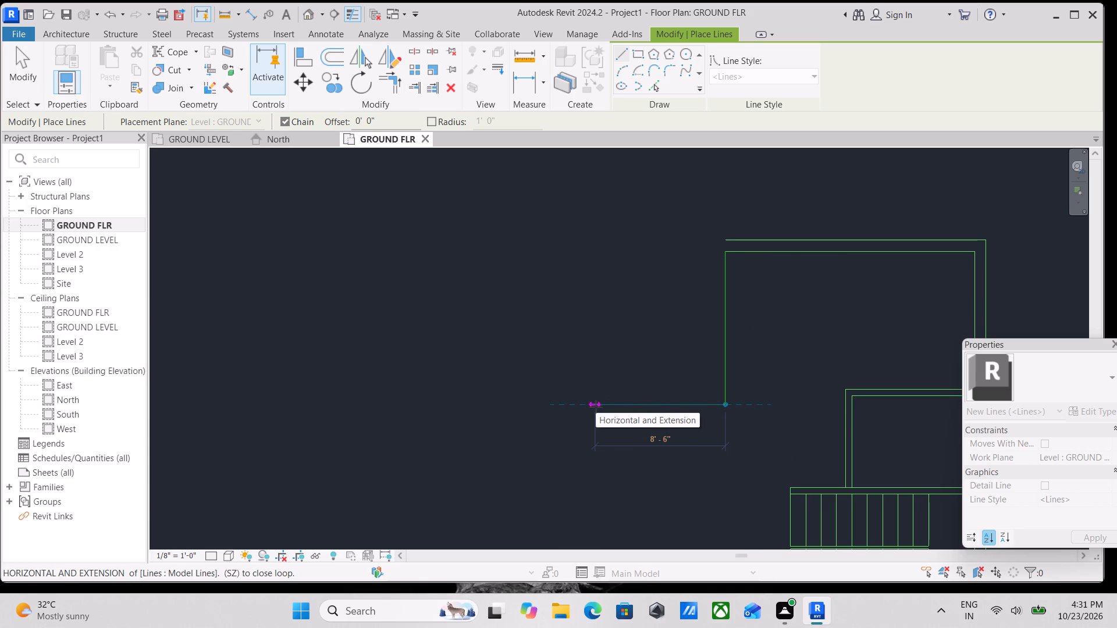
Draw a 20' horizontal model line west from the south end of the 10' vertical line.
text(20)
key(apostrophe)
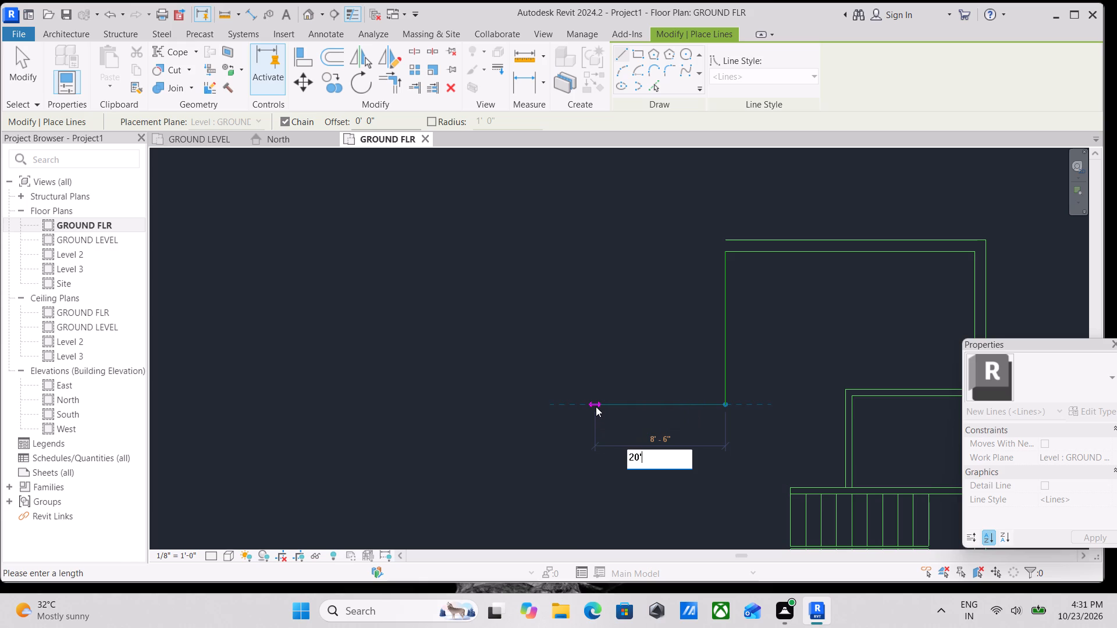
key(Return)
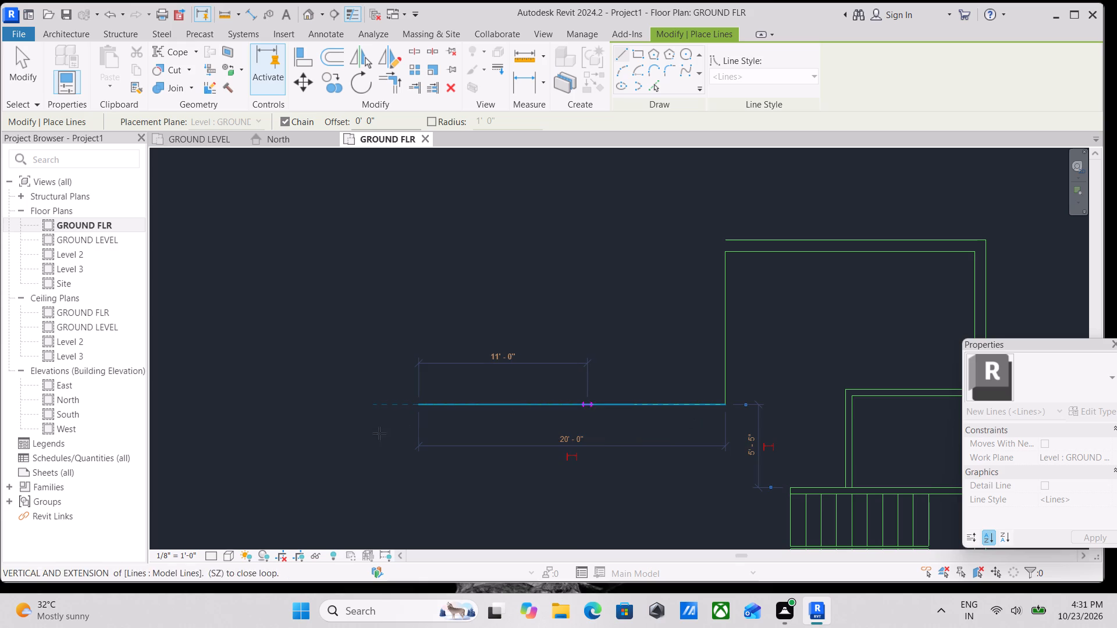
Continue the chain with a vertical model line about 23'-6" long, south from the west end of the 20' line.
scroll(411, 424, down, 4)
middle_drag(399, 451, 424, 411)
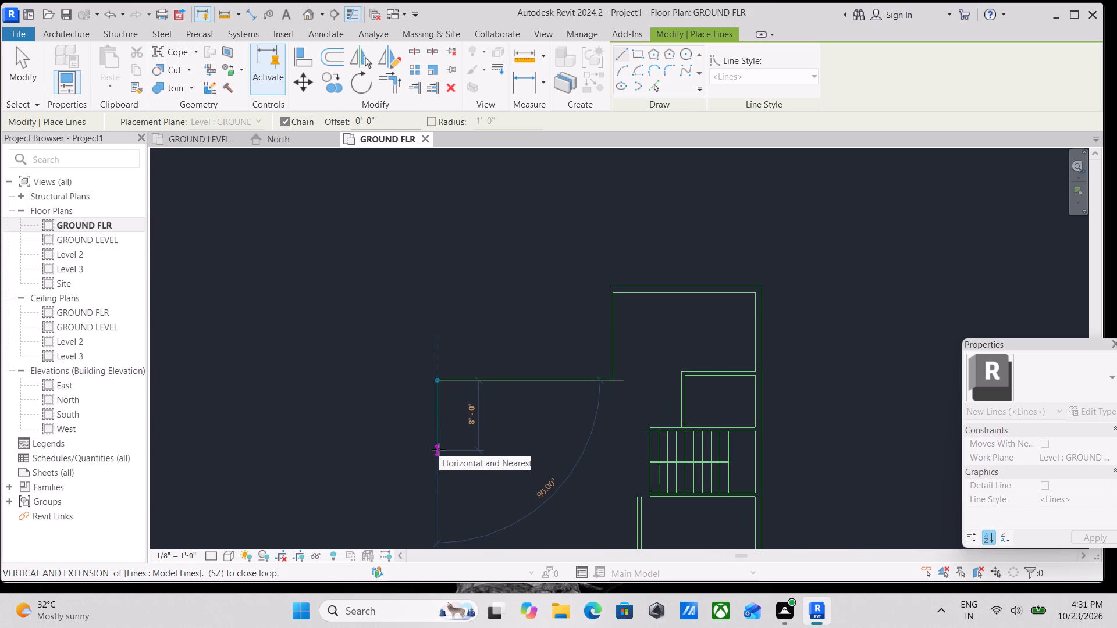
scroll(439, 449, down, 2)
middle_drag(439, 449, 458, 279)
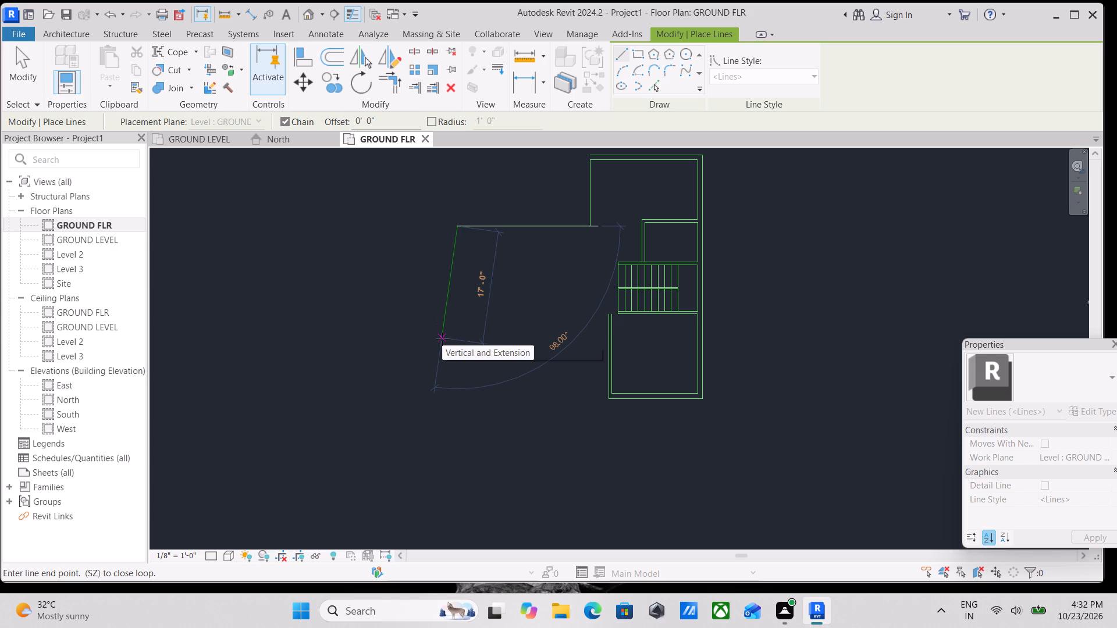
middle_drag(457, 338, 442, 419)
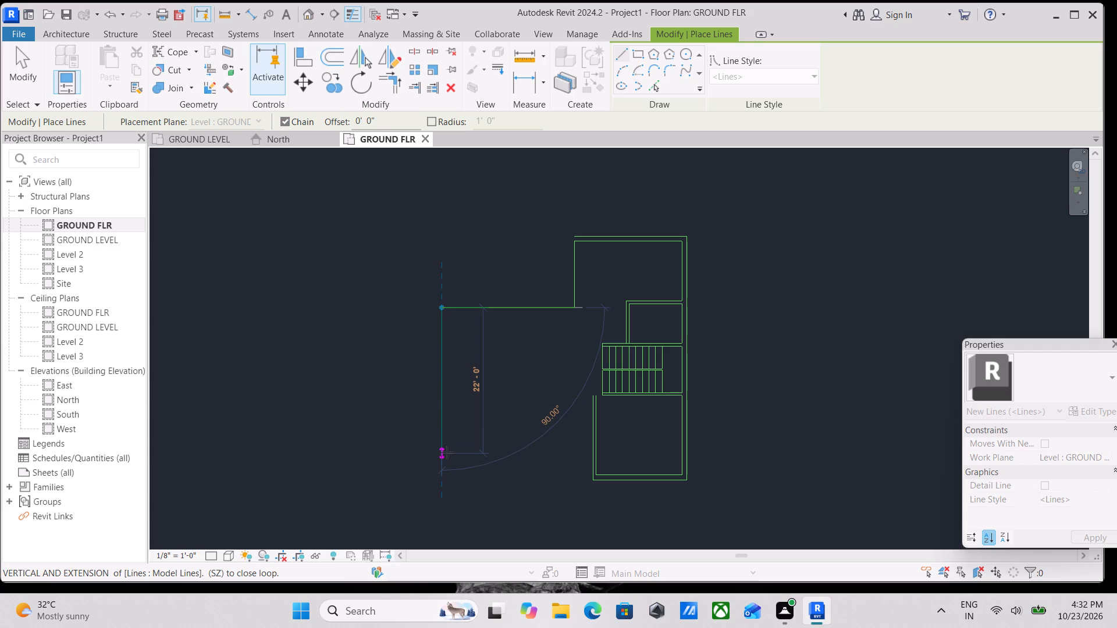
scroll(447, 452, up, 4)
scroll(447, 452, down, 1)
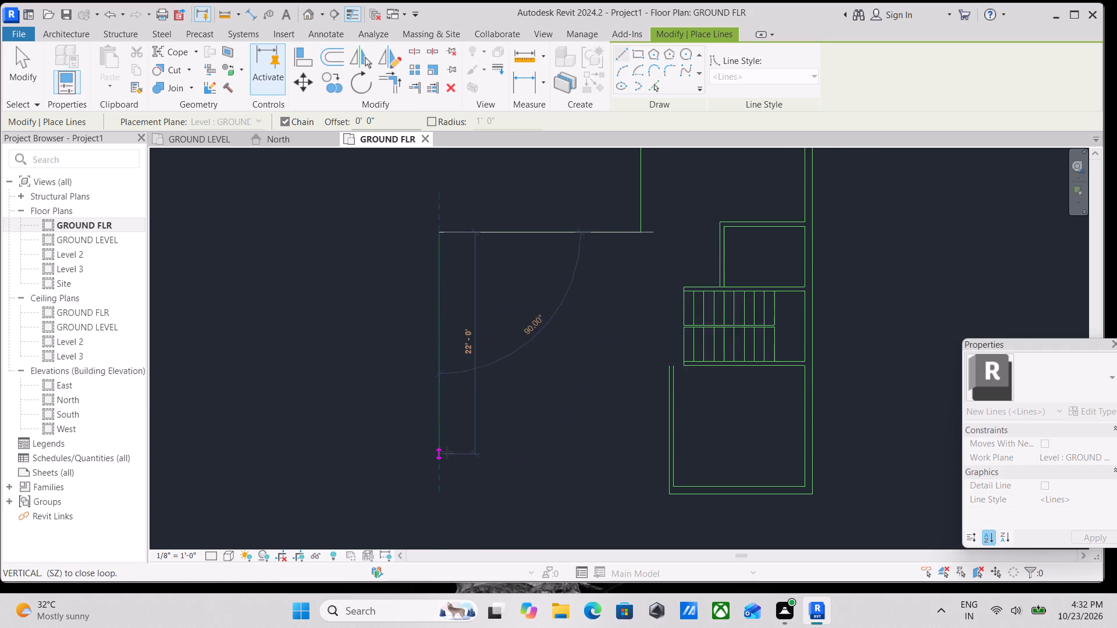
middle_drag(447, 452, 446, 504)
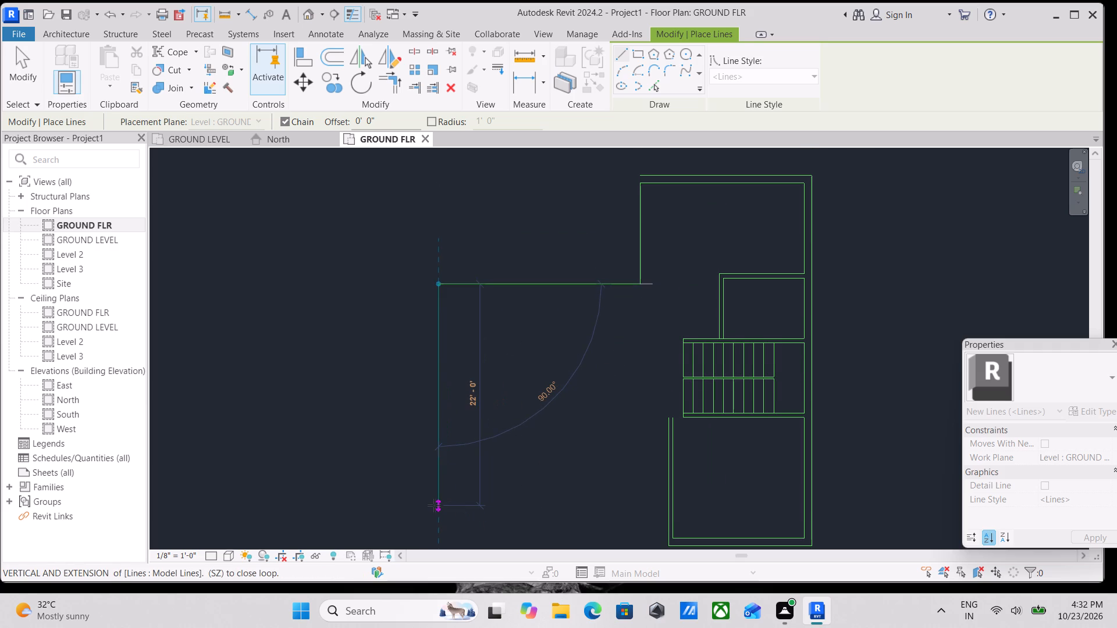
middle_drag(439, 500, 432, 400)
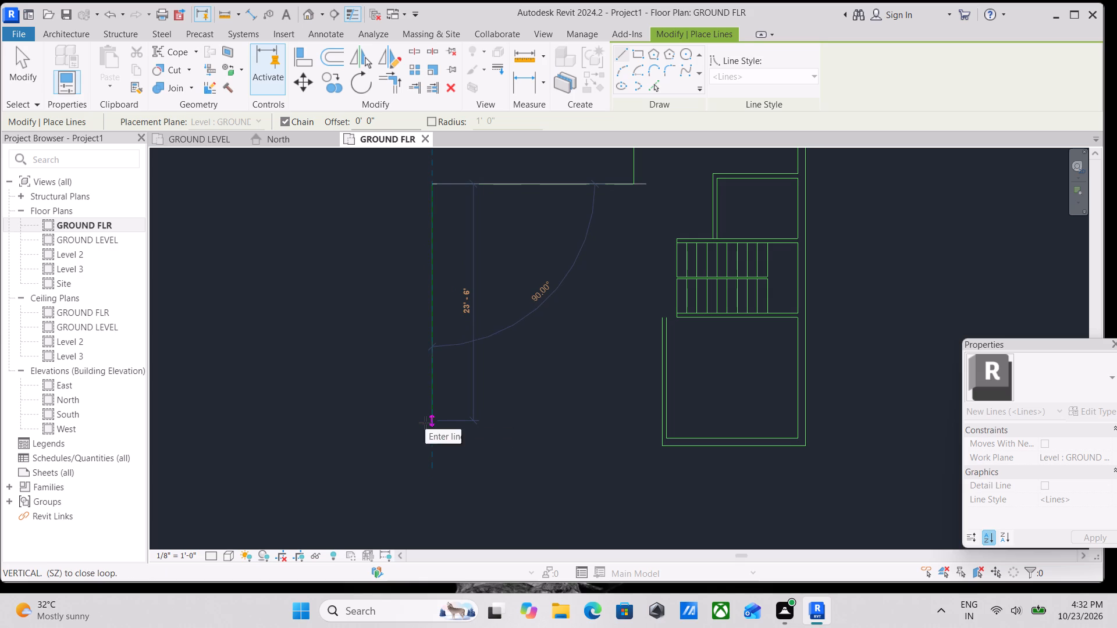
click(425, 423)
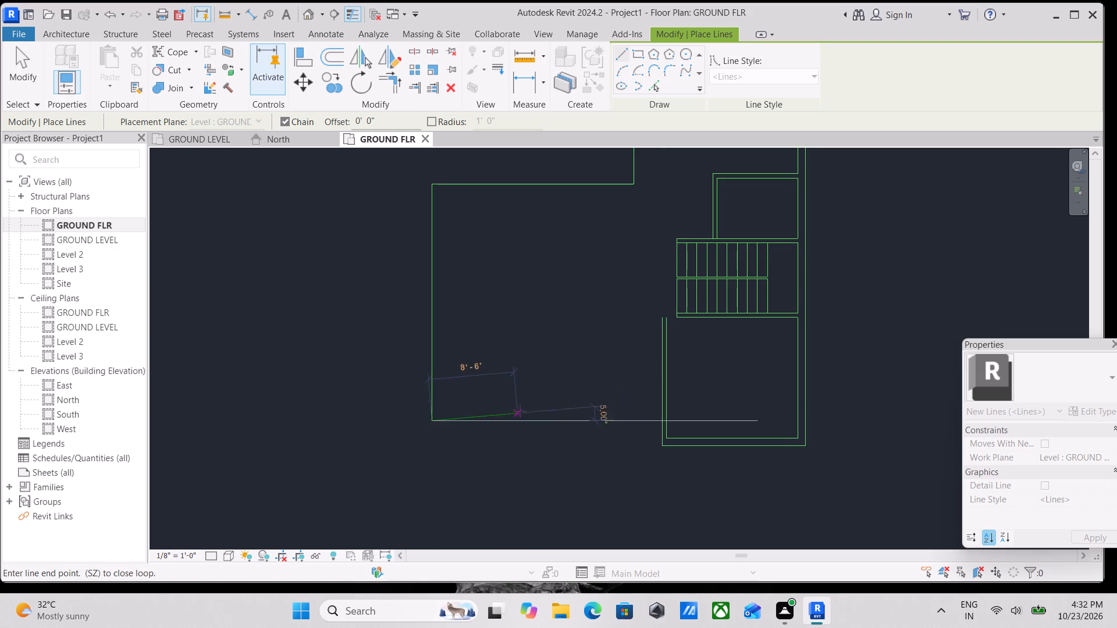
Draw a horizontal model line east from the new vertical line's south end, stopping short of the south room's double wall, and finish the chain.
click(561, 422)
key(Escape)
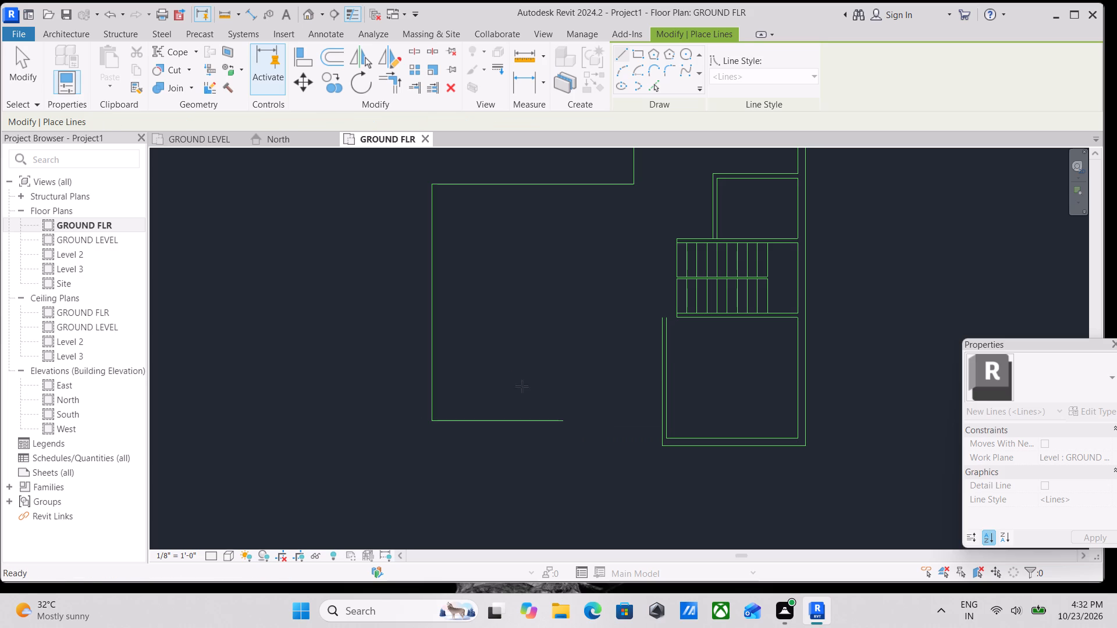
middle_drag(504, 356, 455, 553)
key(Escape)
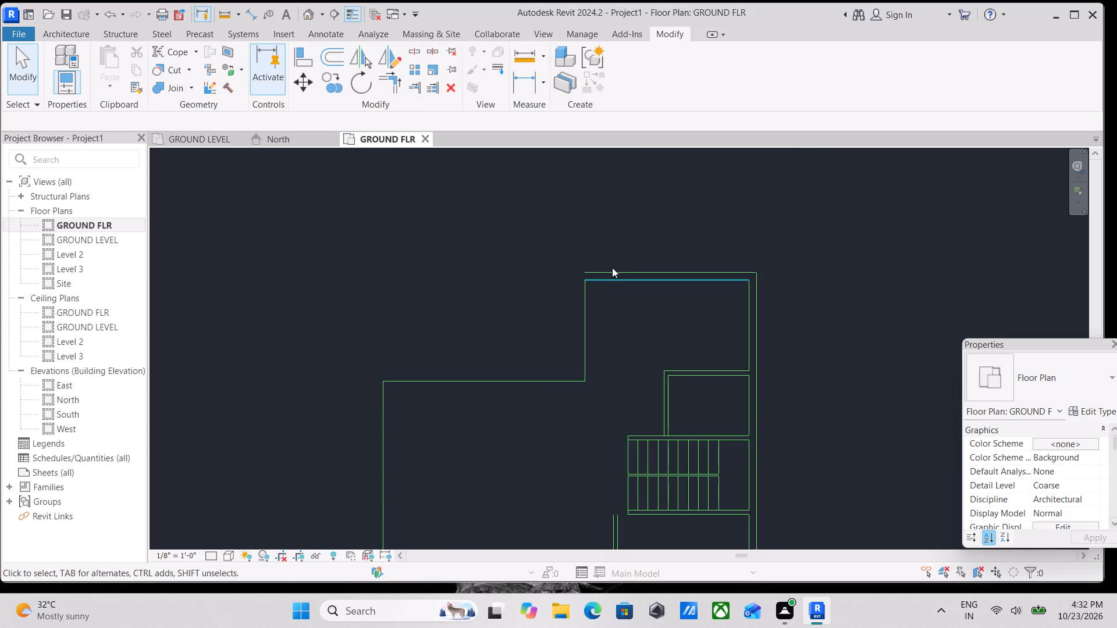
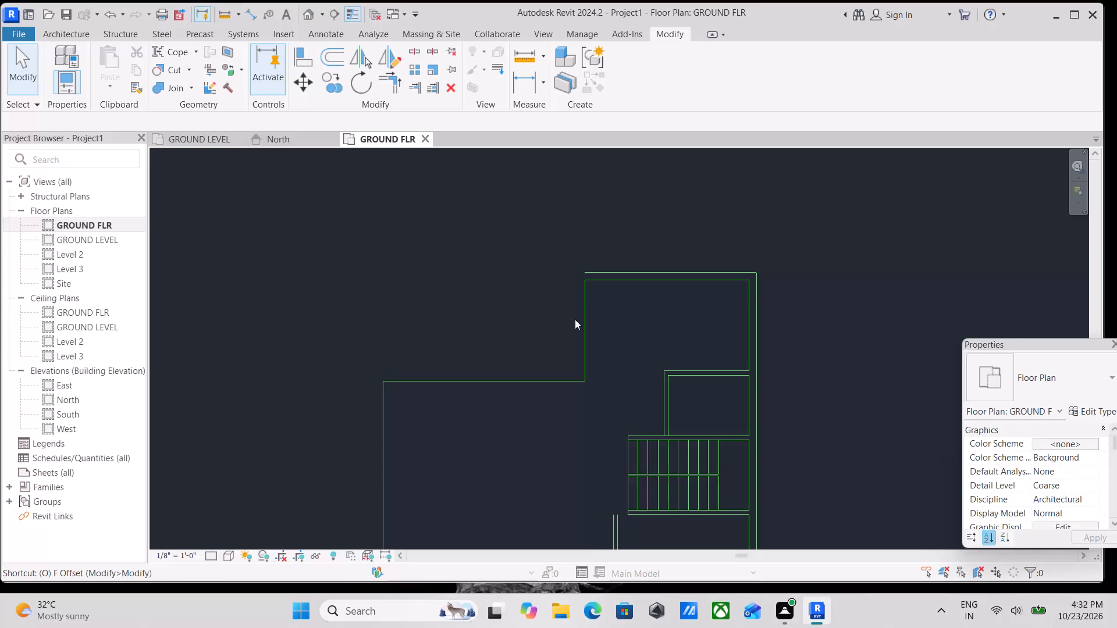
Create 9" outward offset copies of the 10' vertical, 20' horizontal, long west vertical and short south horizontal model lines using Pick Lines.
key(Escape)
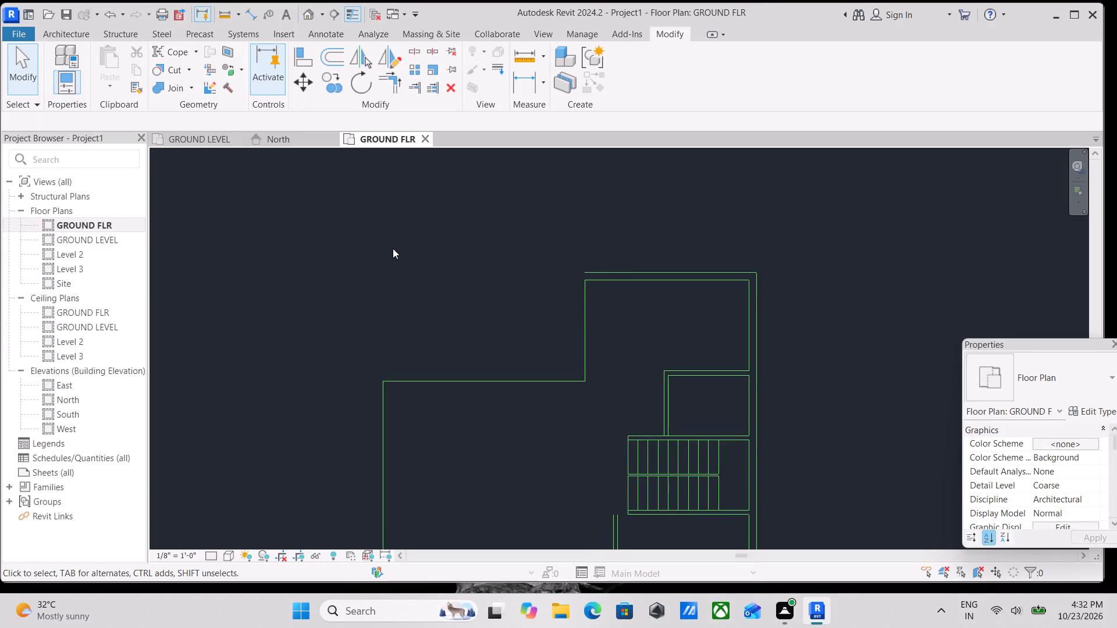
text(LI)
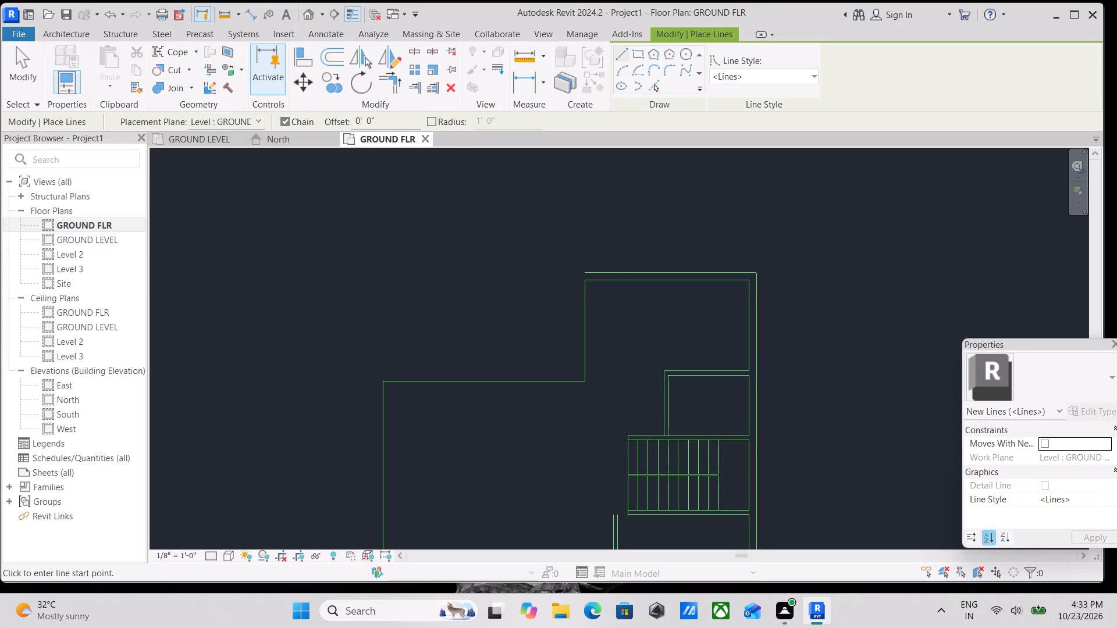
drag(383, 123, 301, 123)
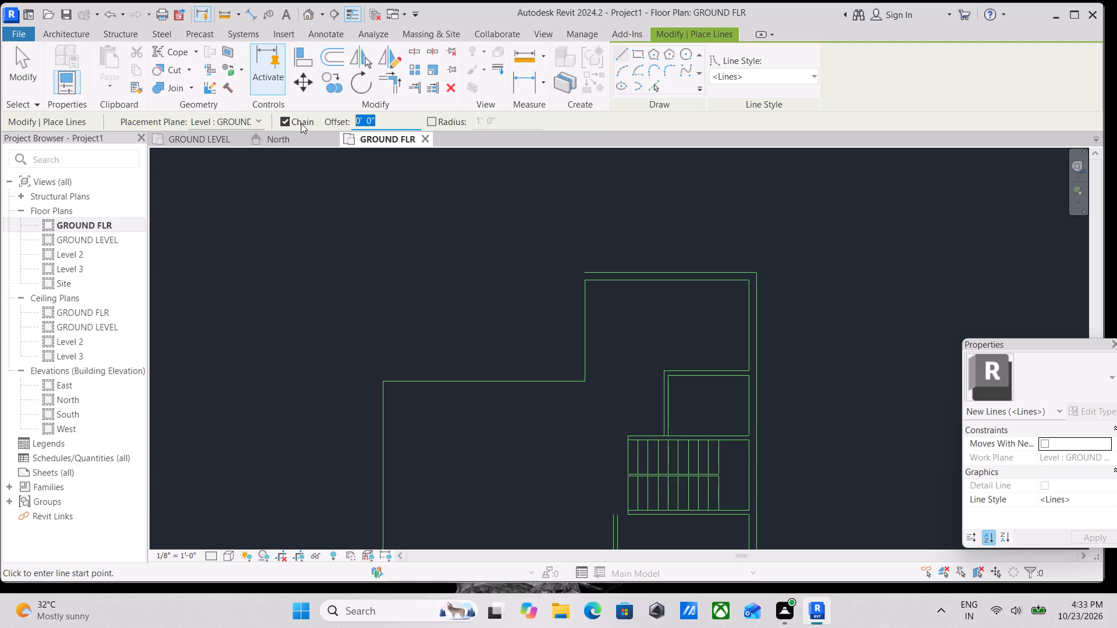
key(9)
key(shift+quotedbl)
key(Return)
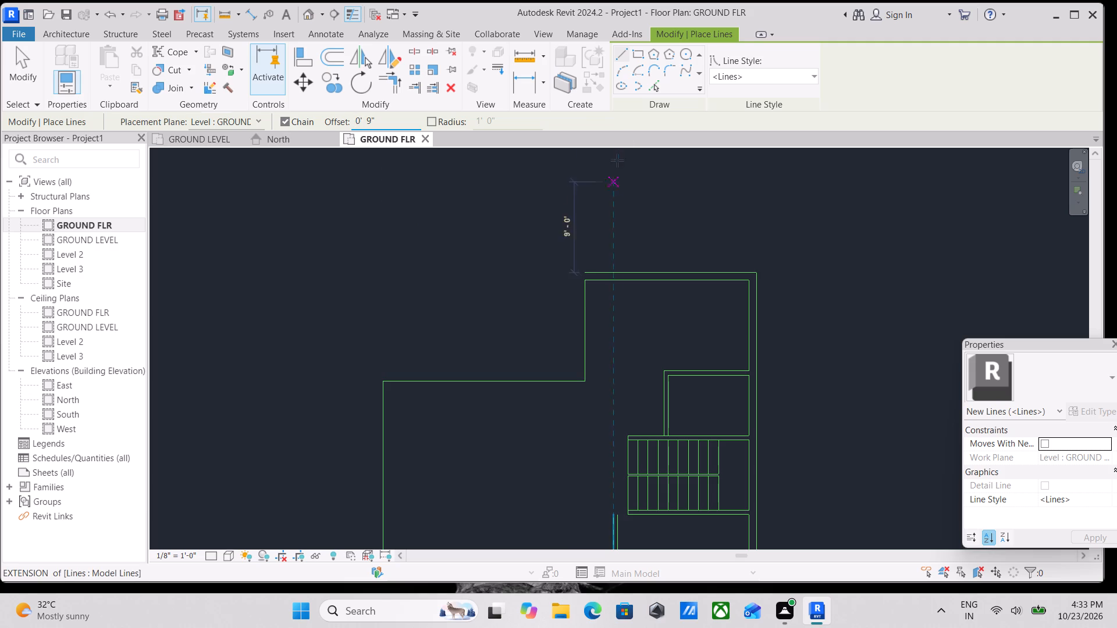
click(655, 83)
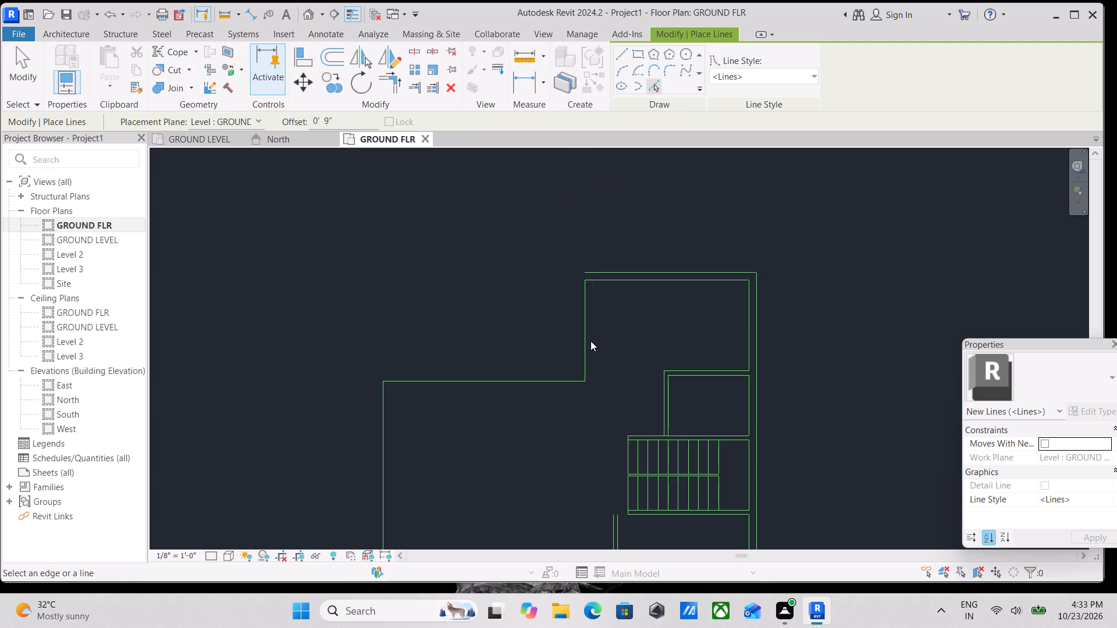
click(584, 332)
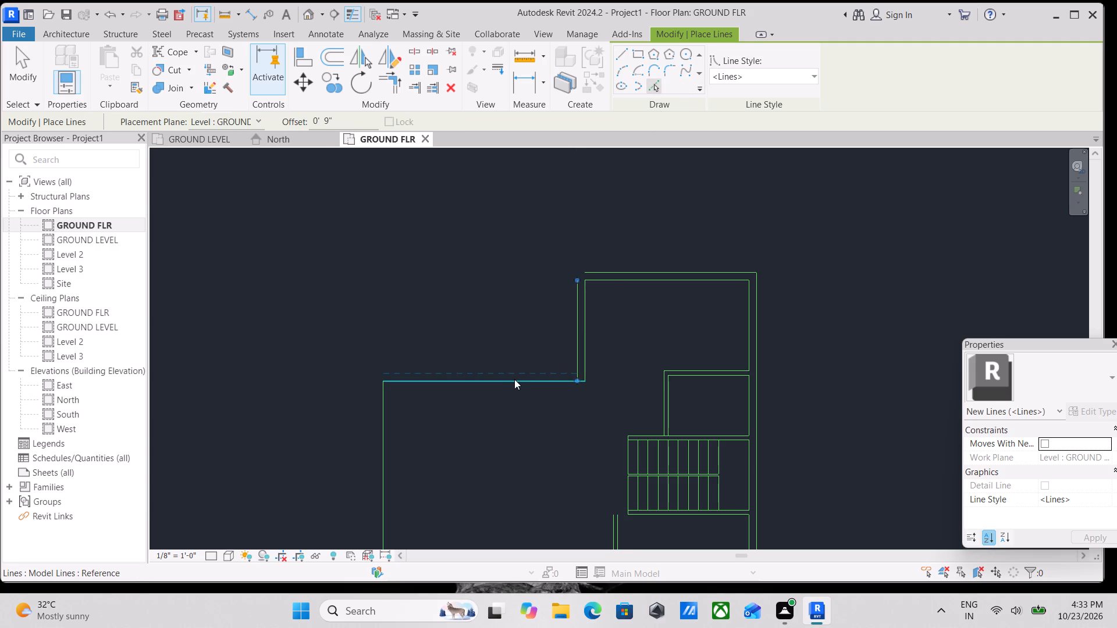
click(514, 379)
scroll(462, 402, down, 2)
middle_drag(463, 401, 586, 309)
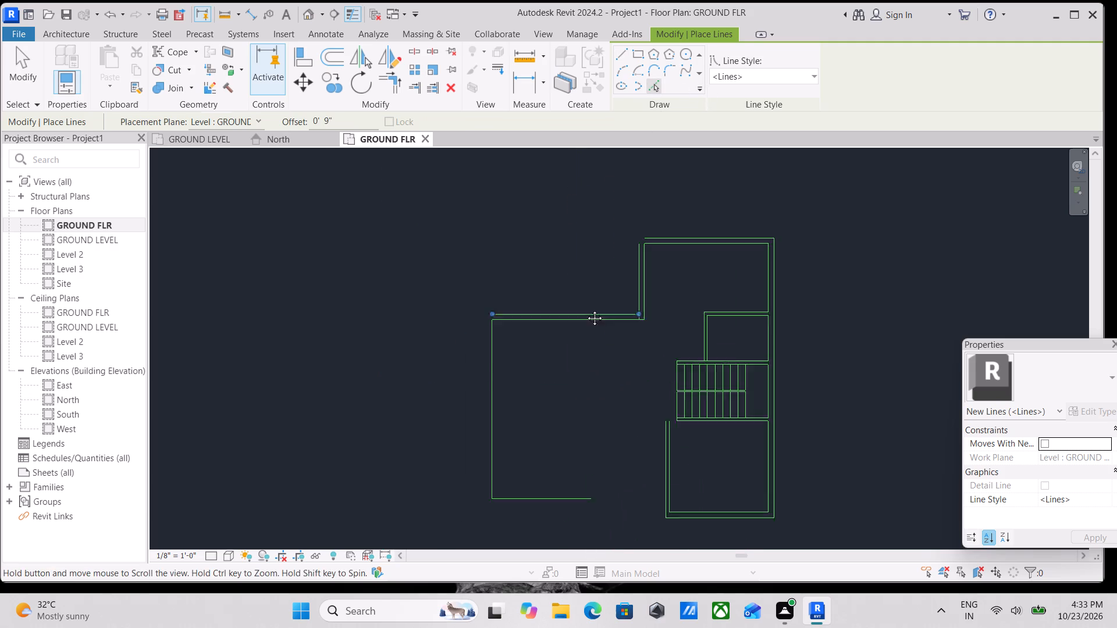
middle_drag(586, 309, 595, 302)
click(533, 364)
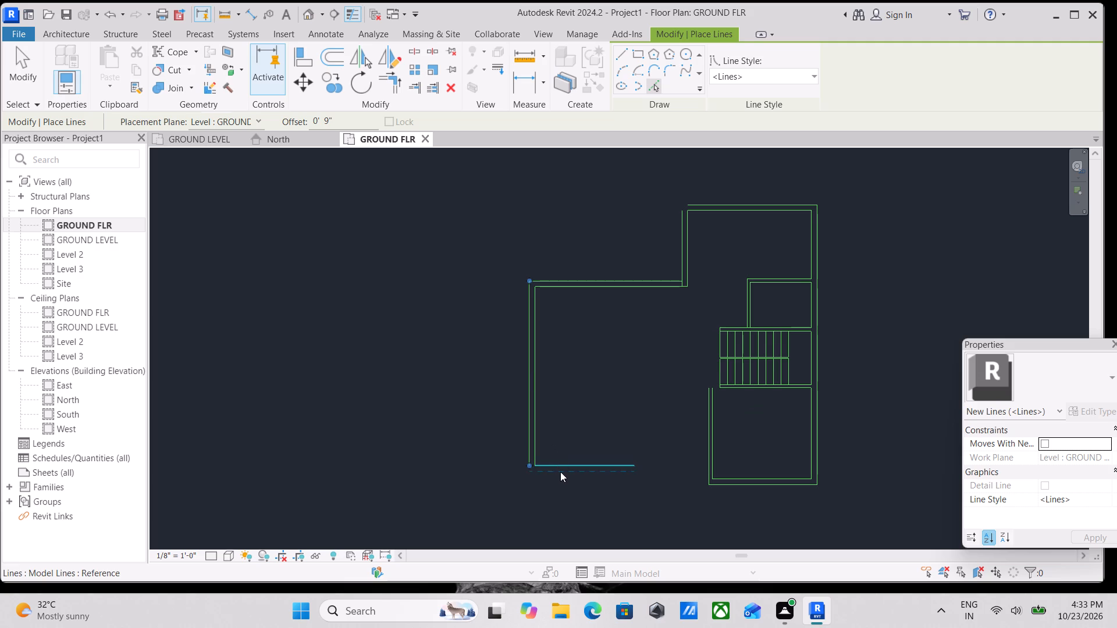
click(560, 472)
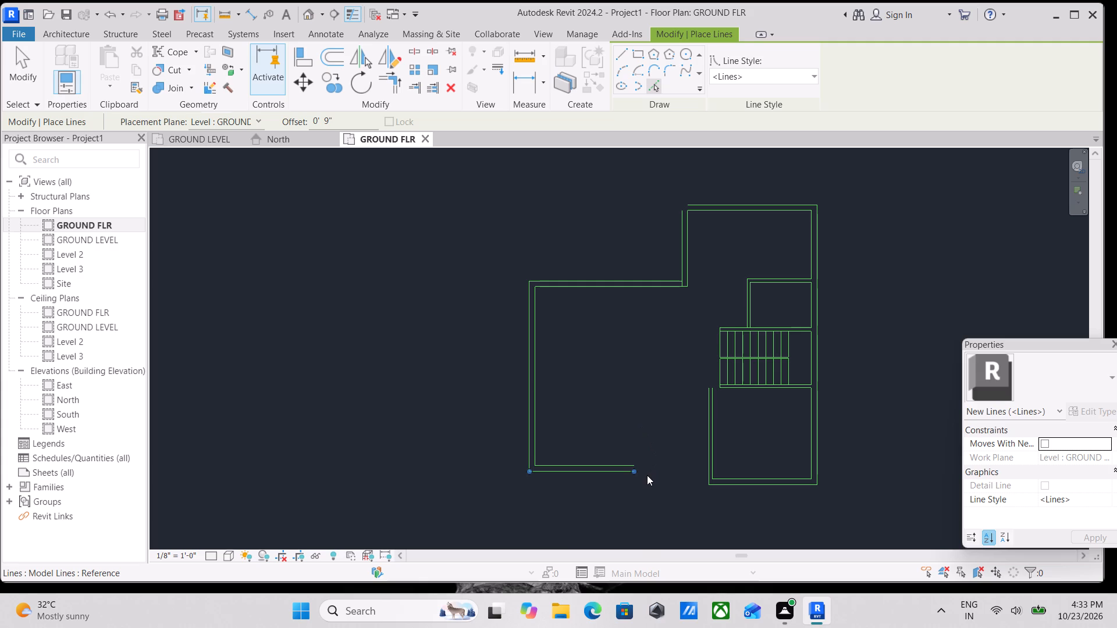
scroll(647, 475, down, 1)
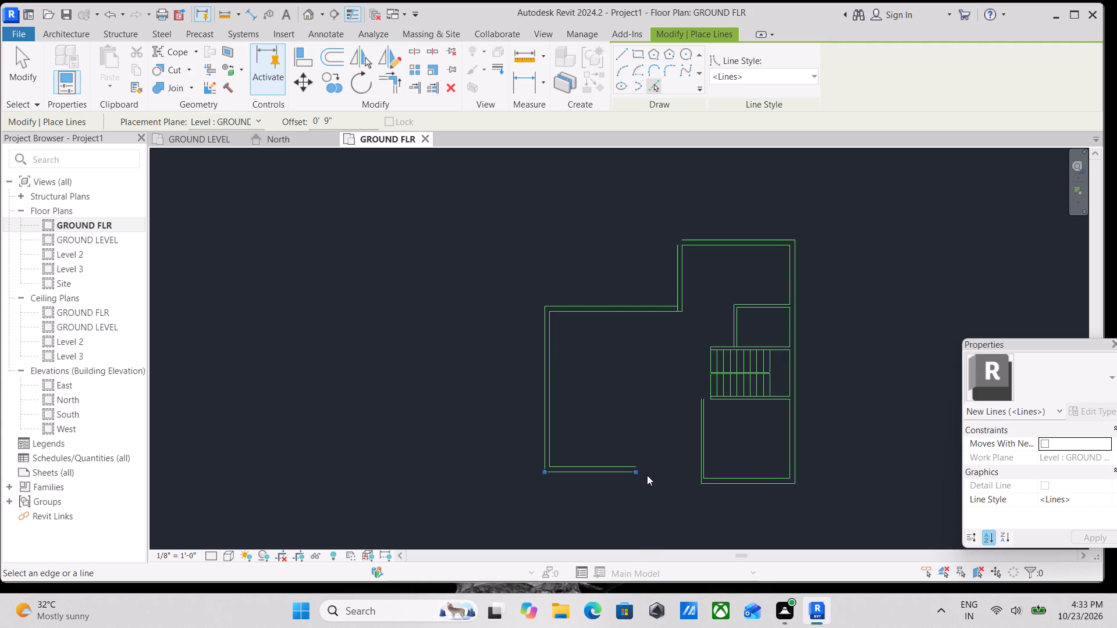
scroll(604, 474, up, 2)
key(Escape)
key(Escape)
Delete both short horizontal model lines at the south end of the west double wall.
scroll(602, 454, up, 1)
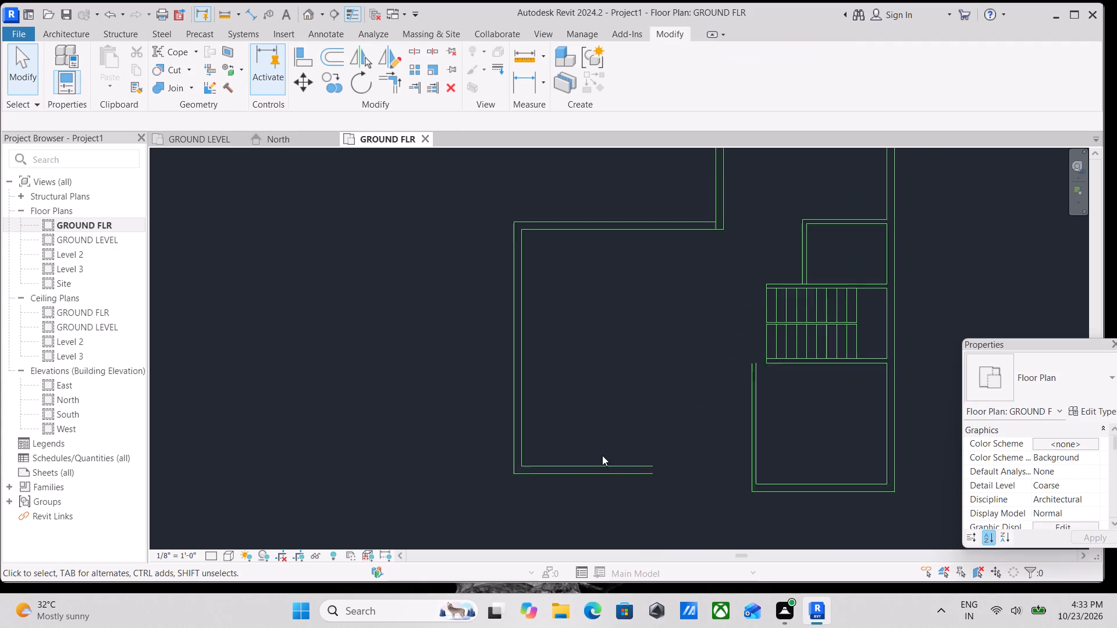
scroll(602, 455, up, 1)
key(Escape)
click(588, 464)
right_click(588, 464)
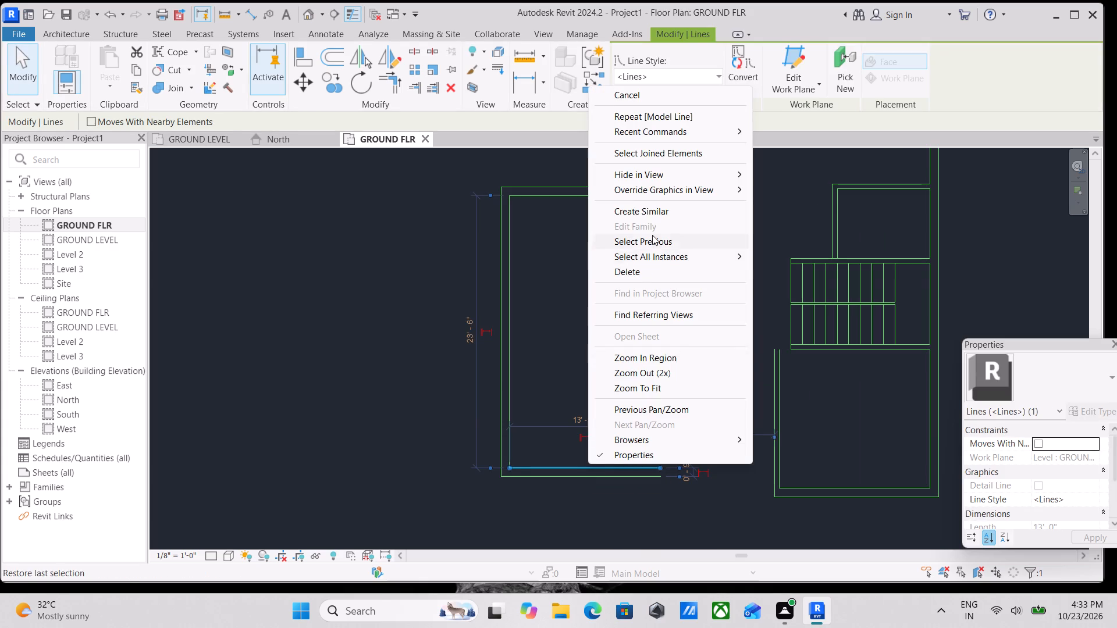
click(642, 269)
click(570, 479)
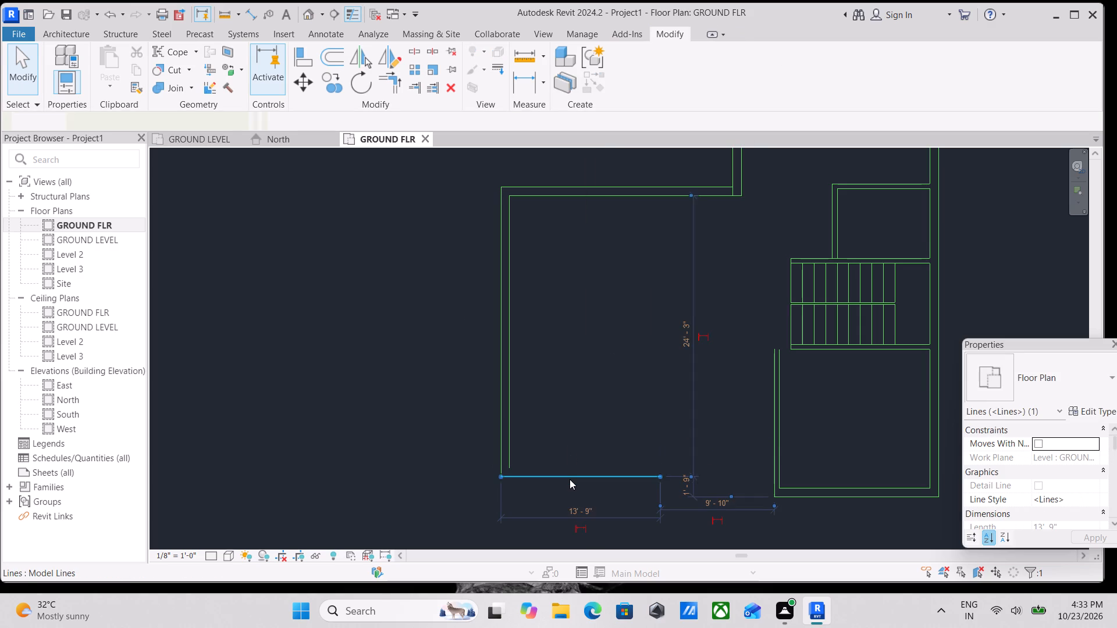
right_click(570, 479)
click(626, 288)
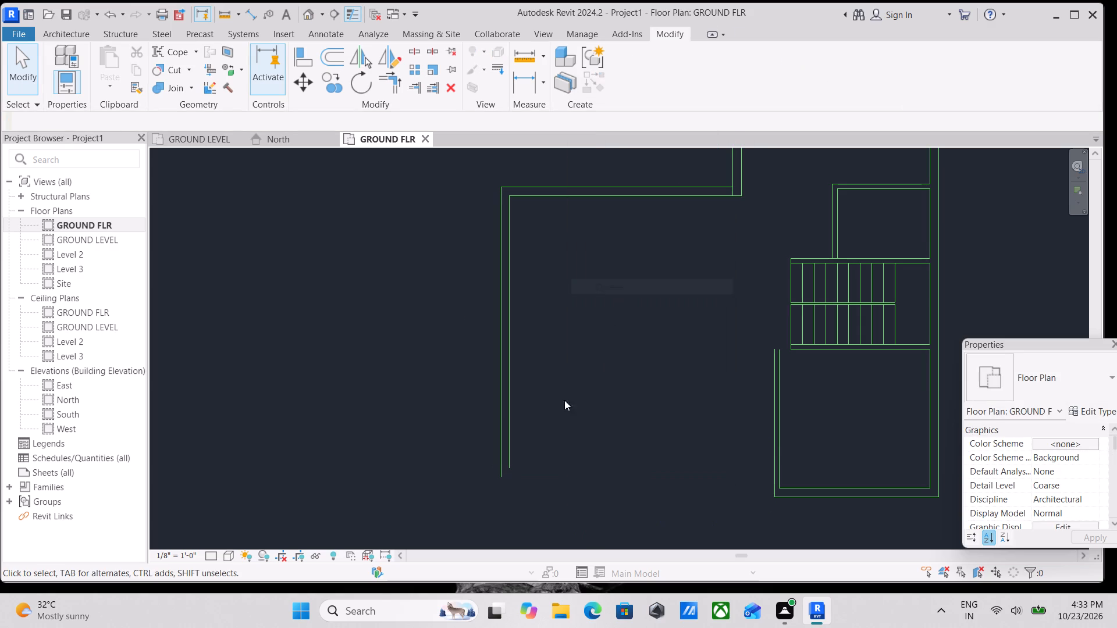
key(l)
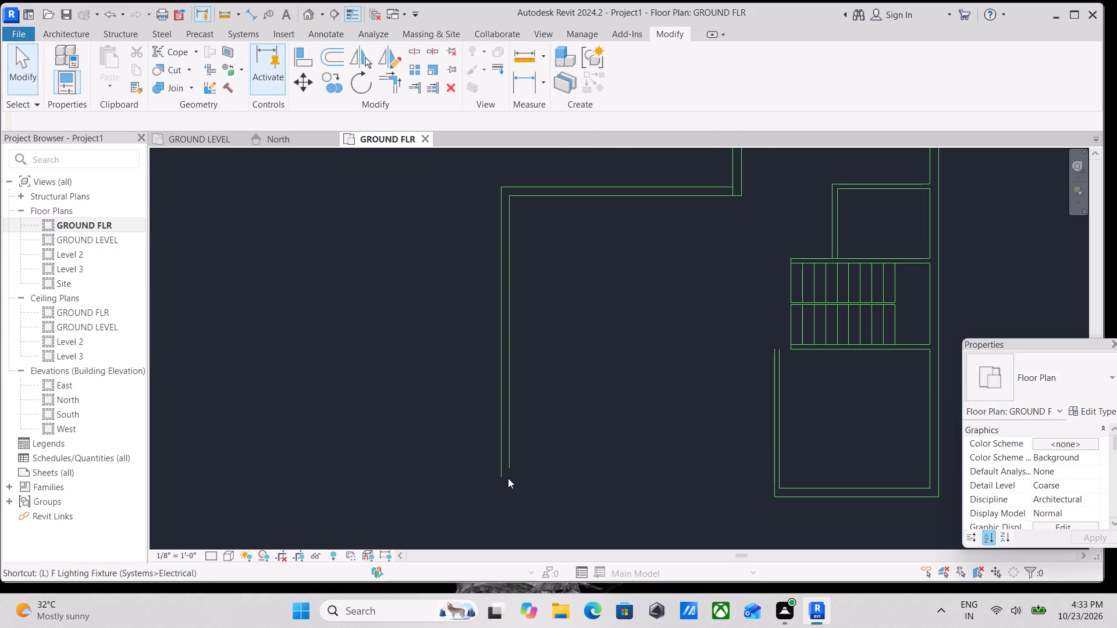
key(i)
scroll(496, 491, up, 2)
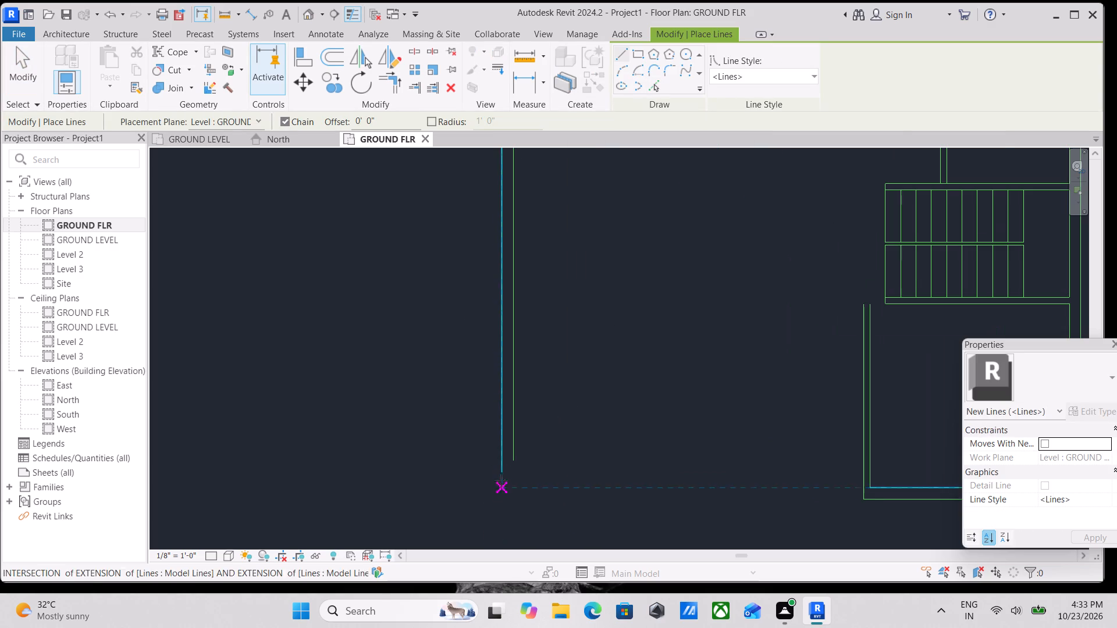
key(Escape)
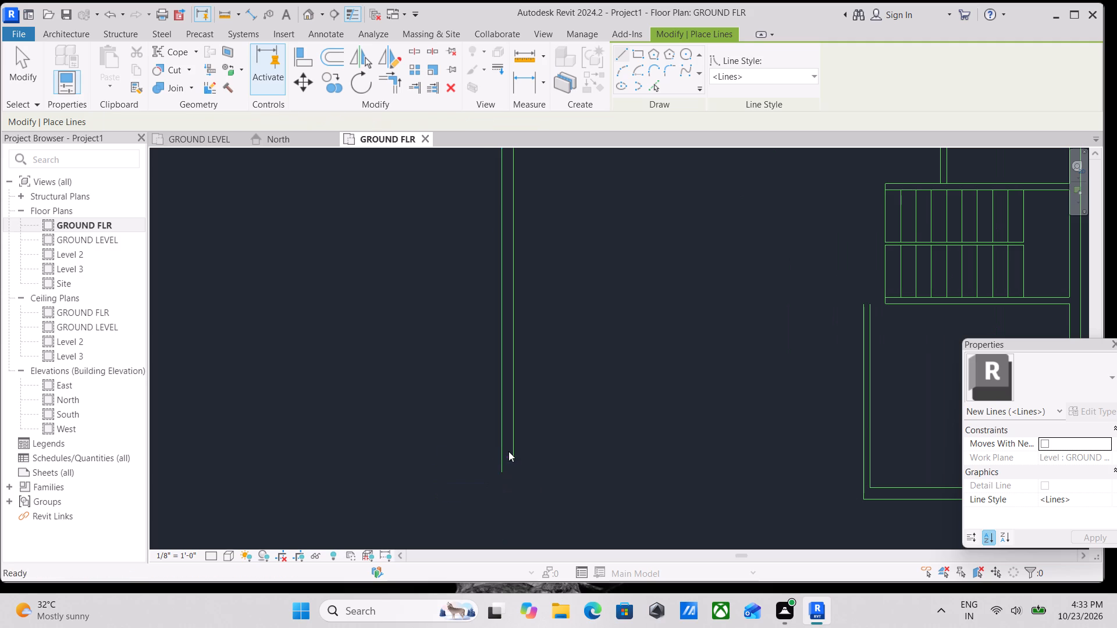
Extend the outer west wall line south to 26'-9", aligning its end with the south room's outer bottom line.
click(500, 468)
scroll(523, 474, down, 2)
middle_drag(539, 461, 549, 444)
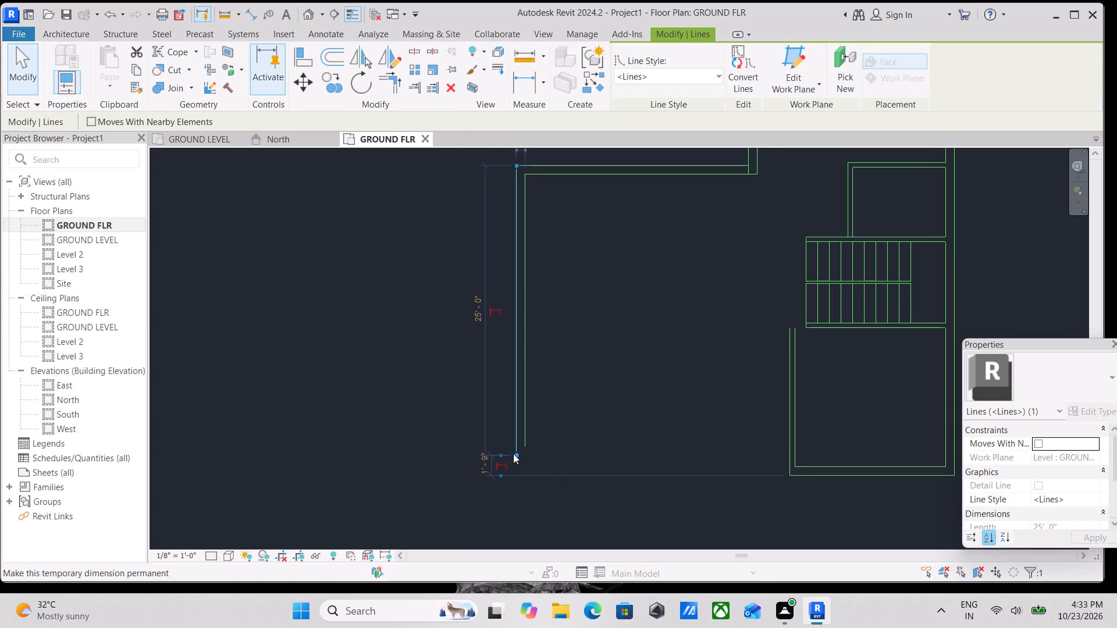
drag(518, 454, 517, 454)
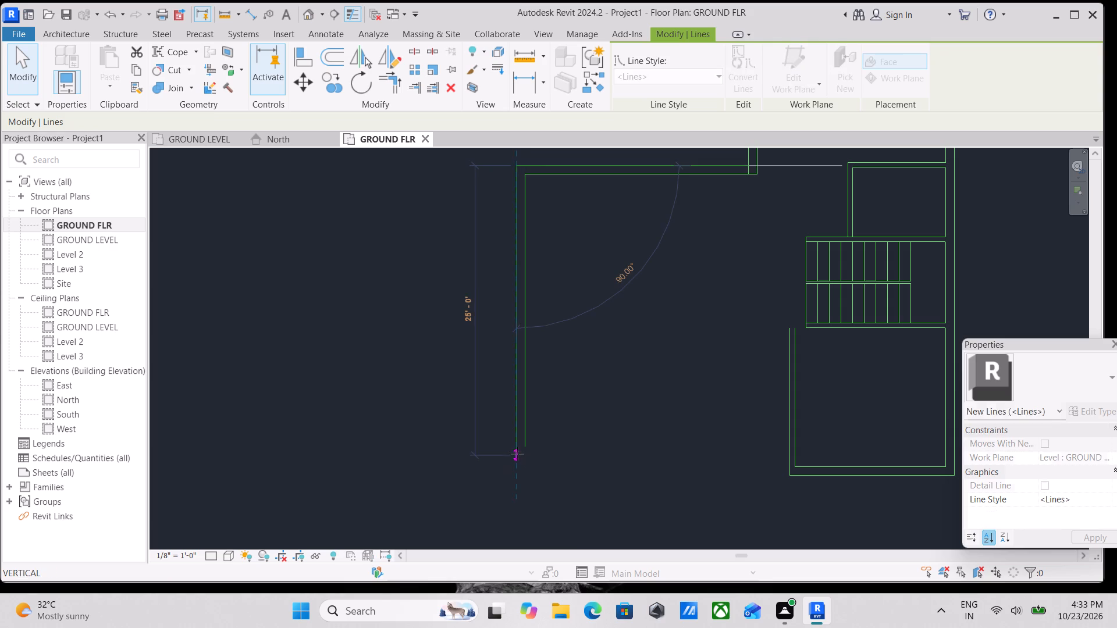
drag(517, 454, 509, 466)
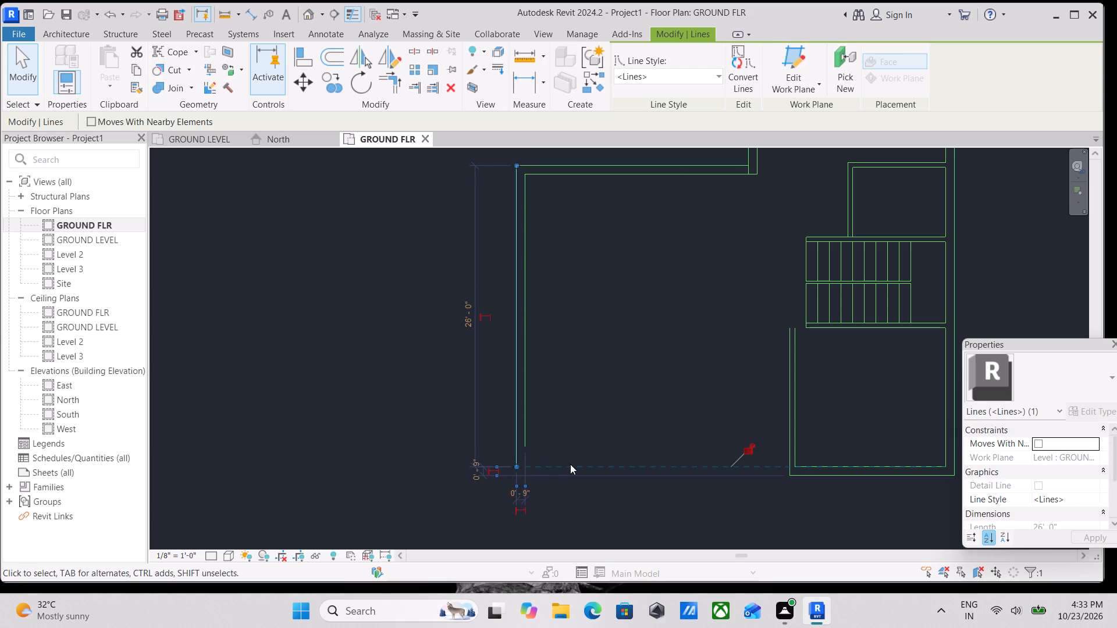
key(Escape)
click(515, 458)
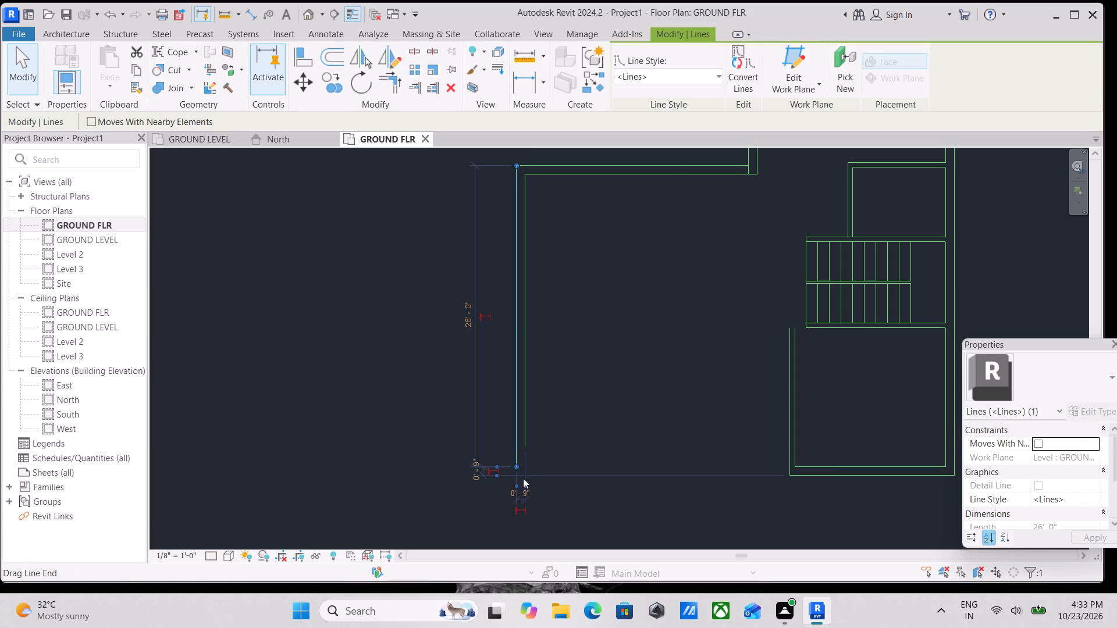
drag(516, 466, 514, 467)
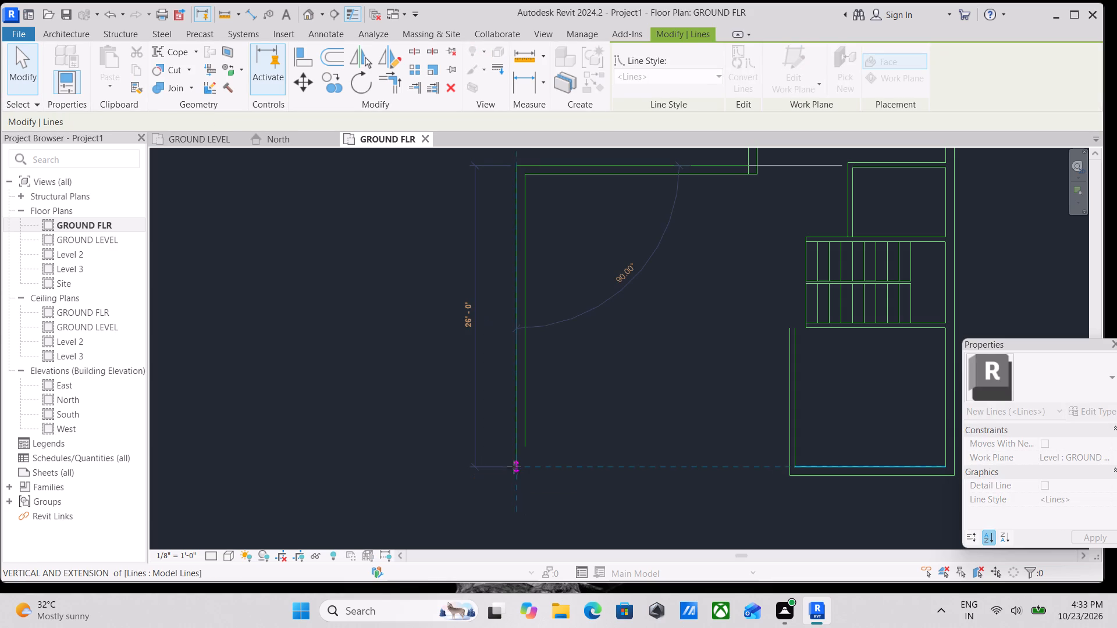
drag(514, 467, 510, 478)
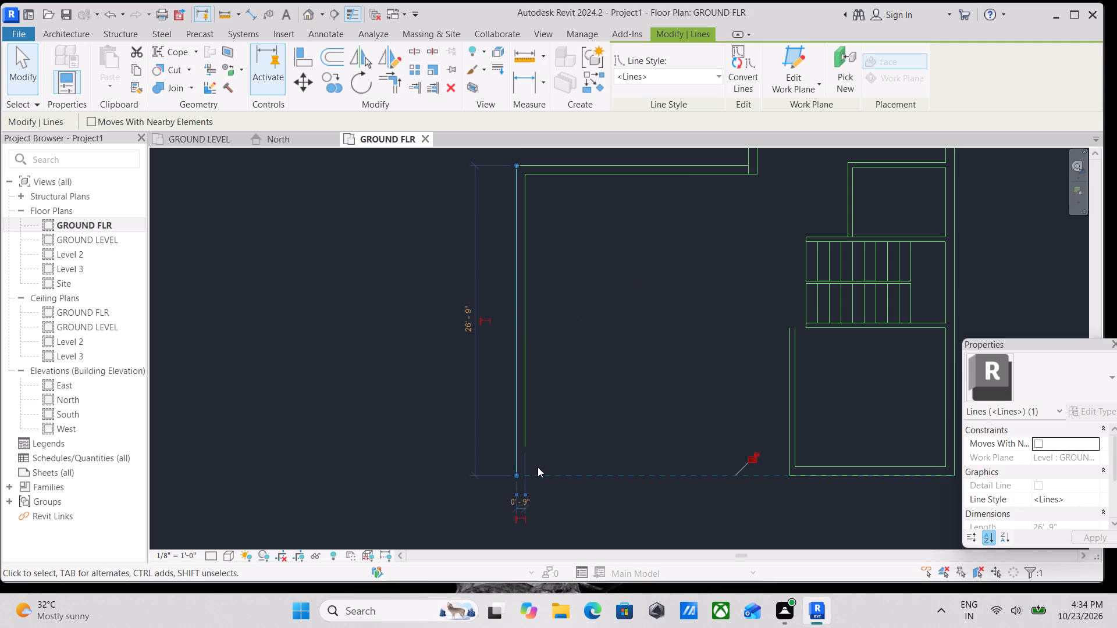
key(Escape)
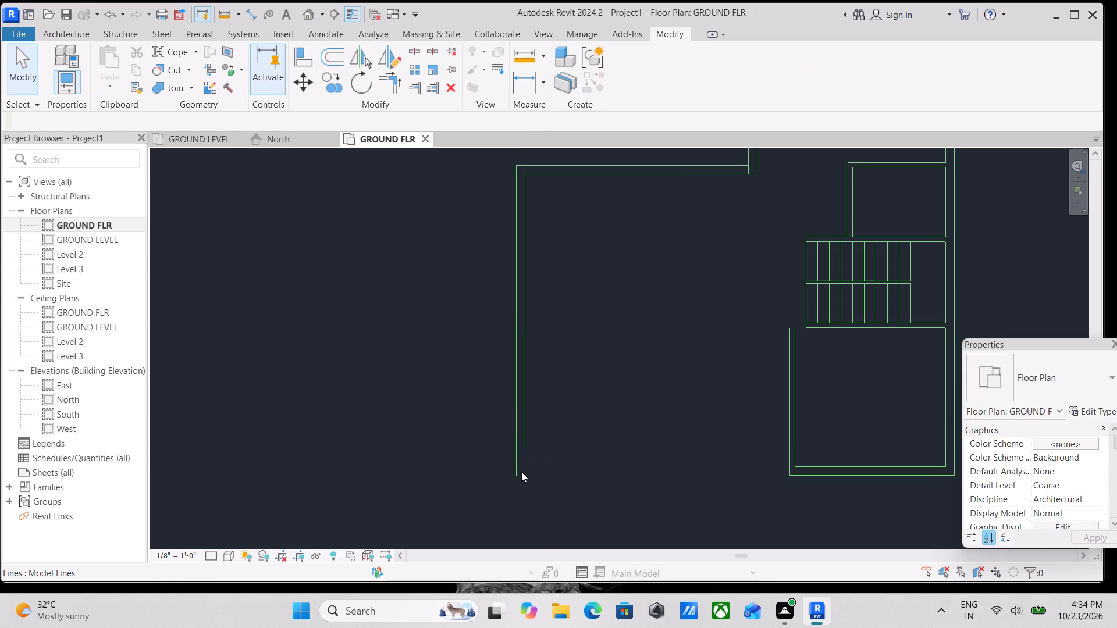
Draw a 17' horizontal model line east from the outer west line's south end, continuing with a 1'-6" vertical line north.
text(LI)
click(521, 475)
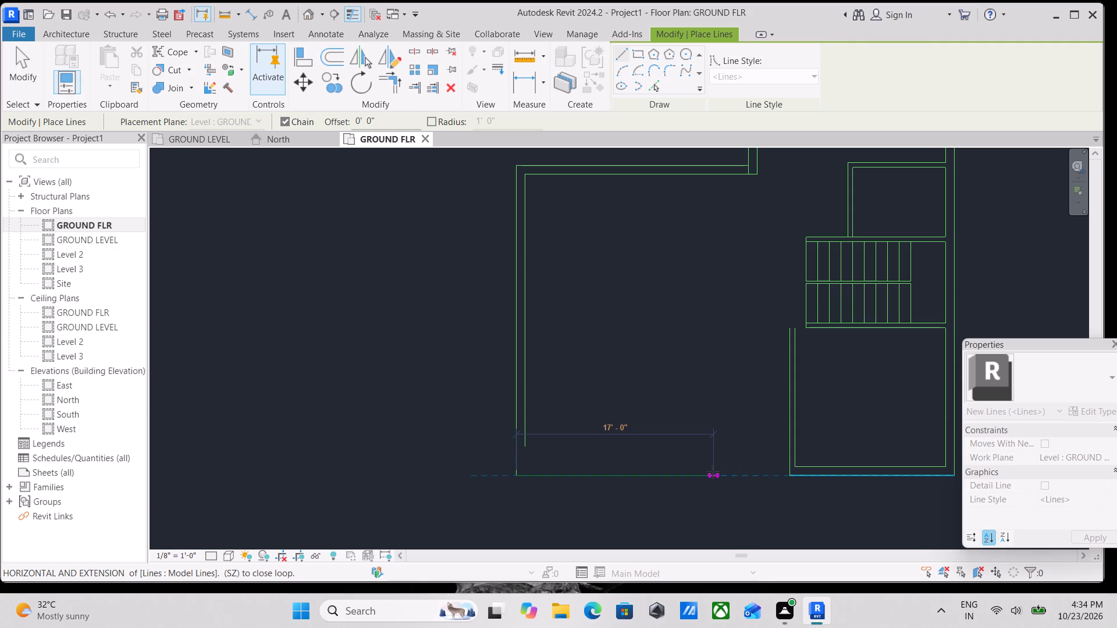
click(713, 472)
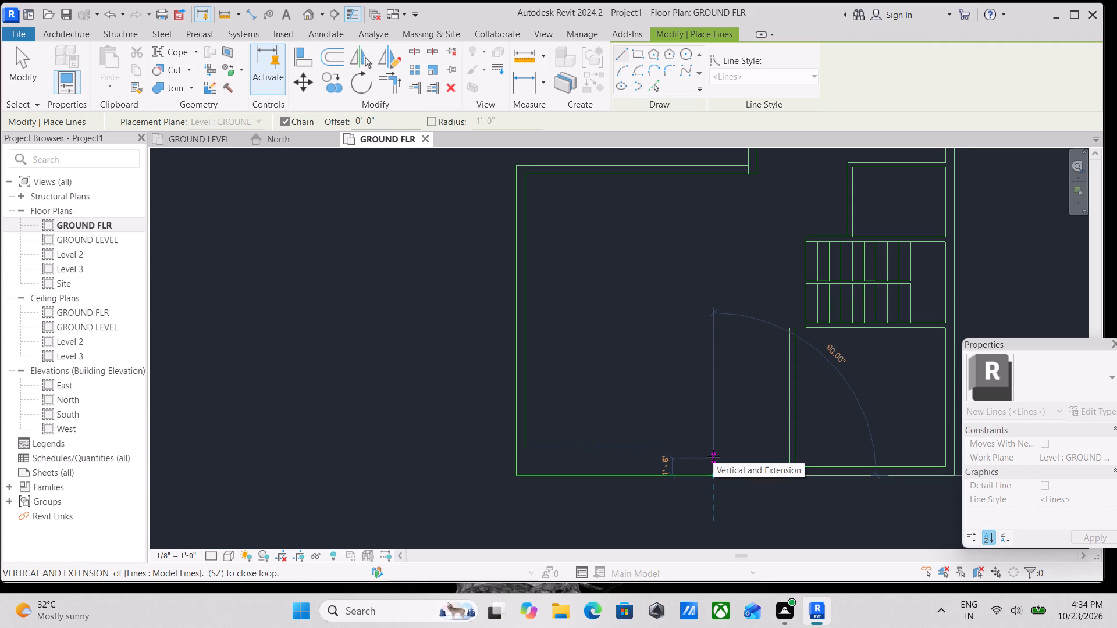
click(713, 456)
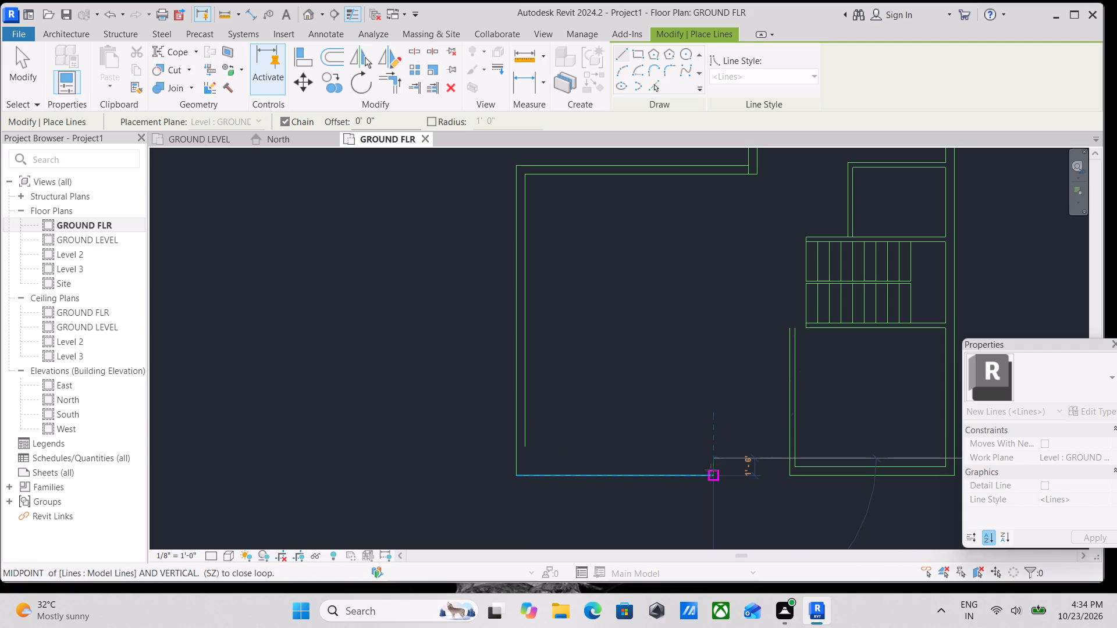
scroll(710, 451, up, 1)
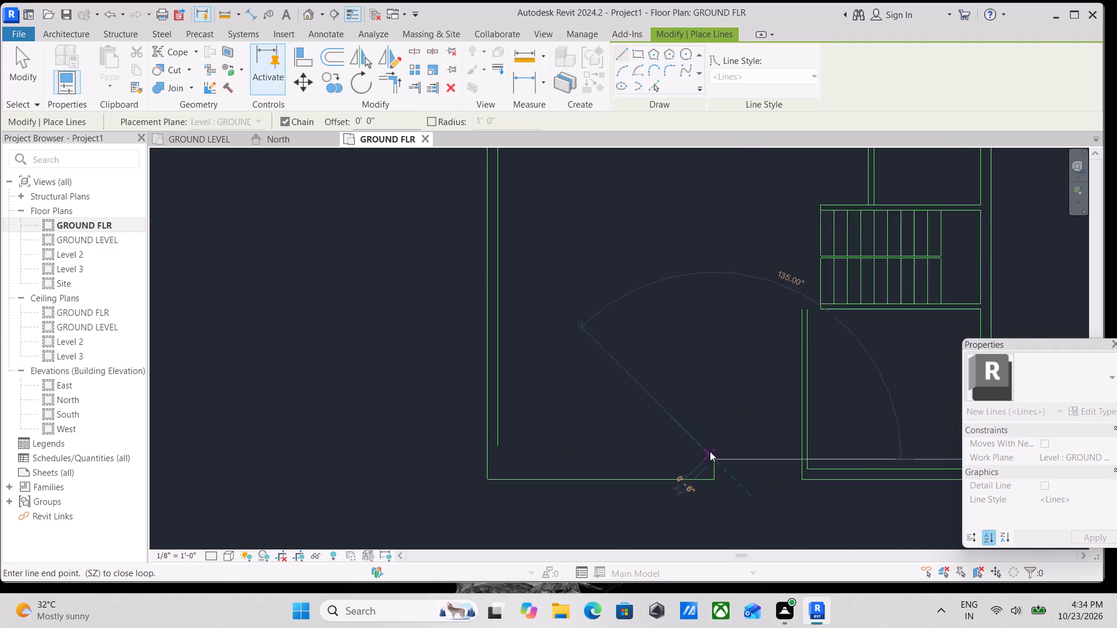
key(Escape)
scroll(710, 451, up, 1)
key(Escape)
key(Escape)
Set the length of the short vertical line at the 17' line's east end to 2'.
click(716, 464)
click(716, 459)
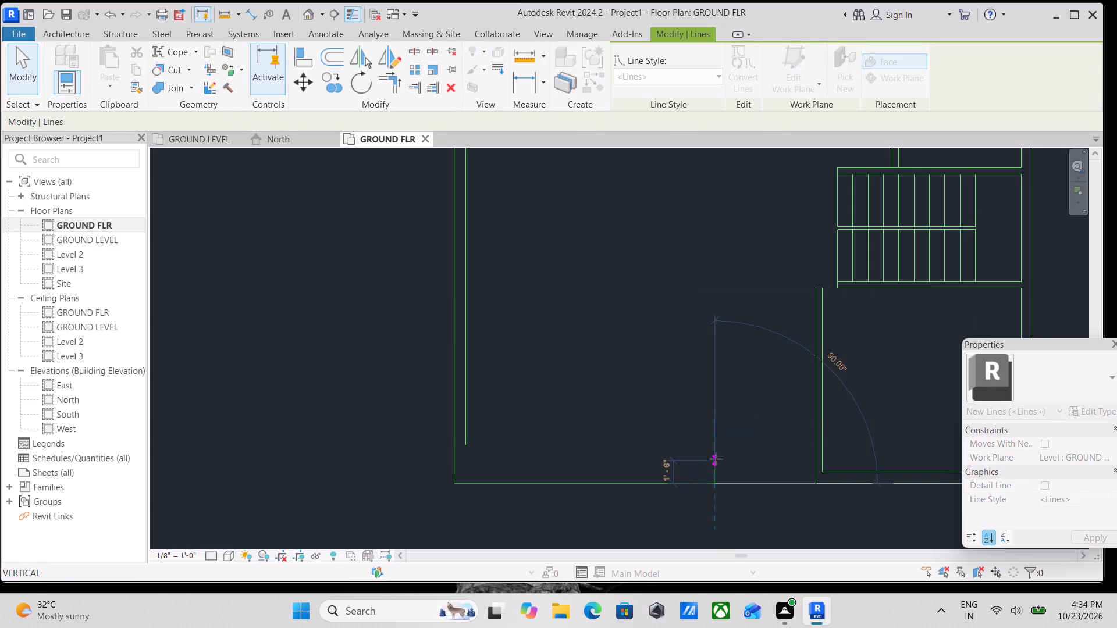
click(664, 468)
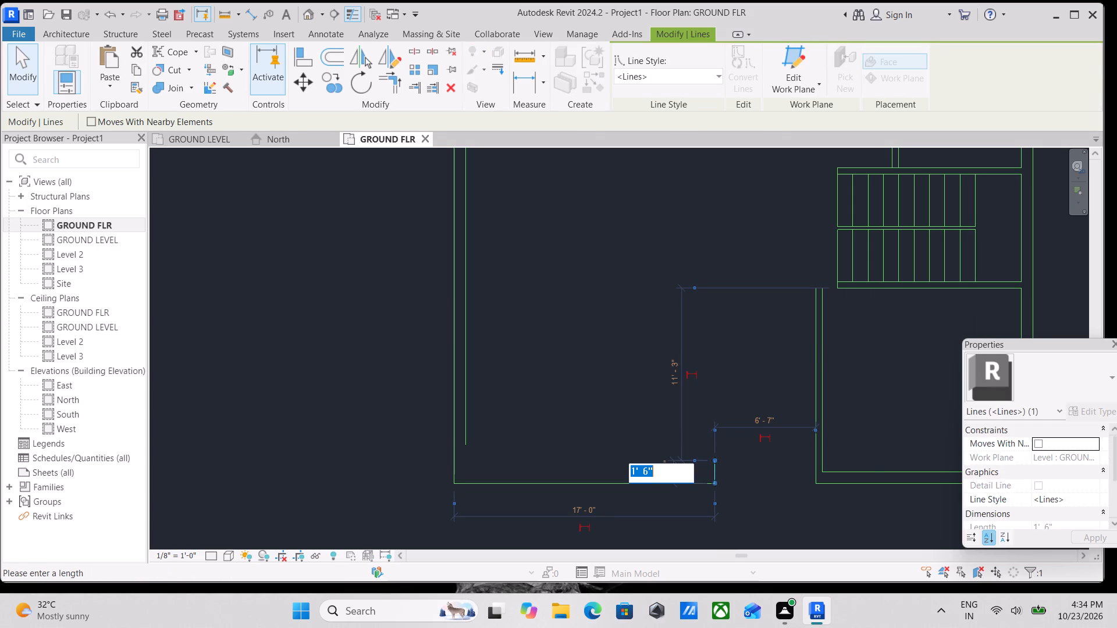
key(2)
key(apostrophe)
key(Return)
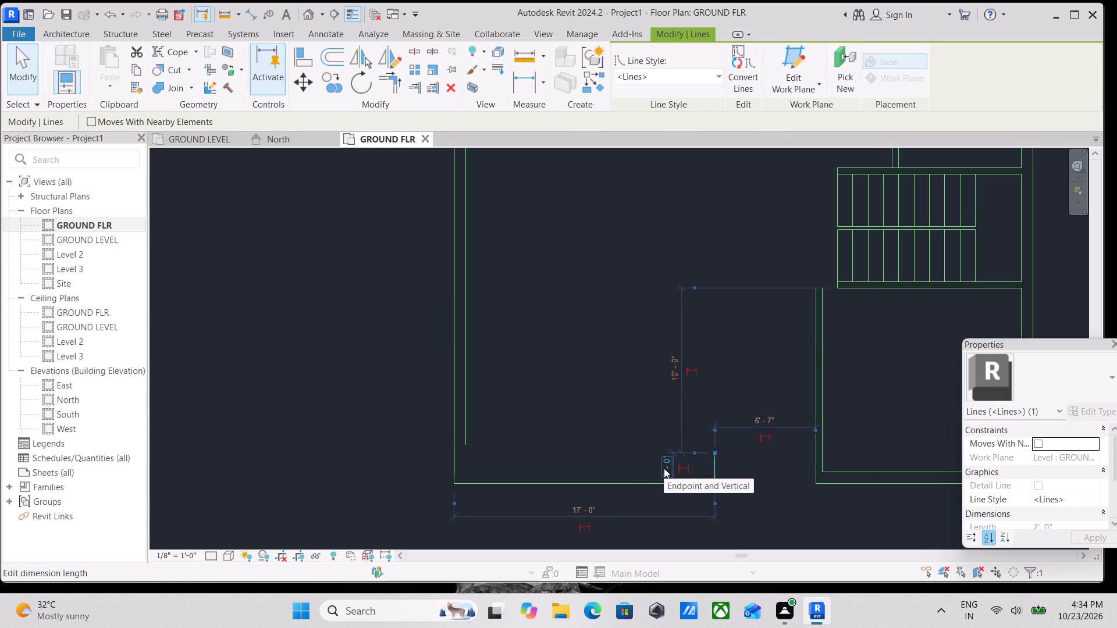
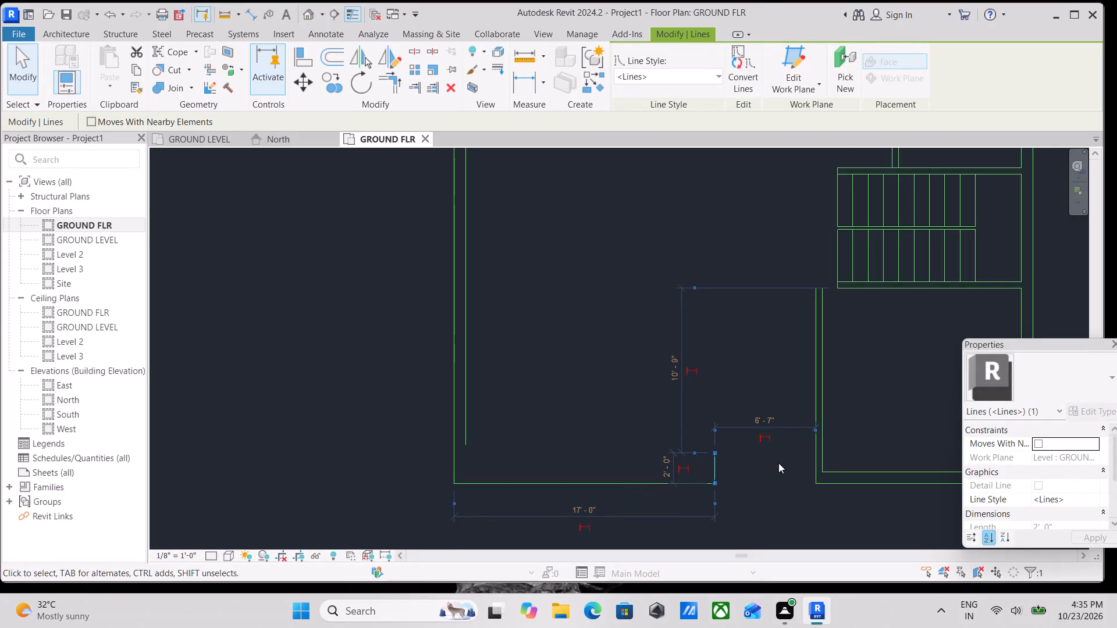
Draw a 6'-7" horizontal model line from the top of the 2' vertical line east to the south room's outer west line.
scroll(775, 463, up, 1)
key(Escape)
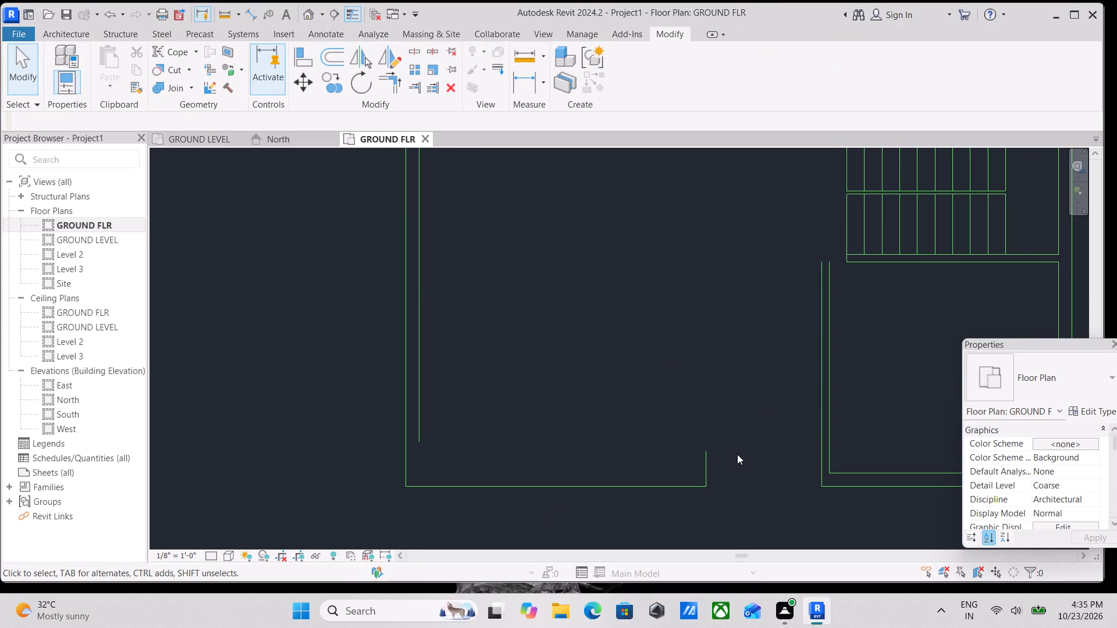
text(LI)
click(706, 452)
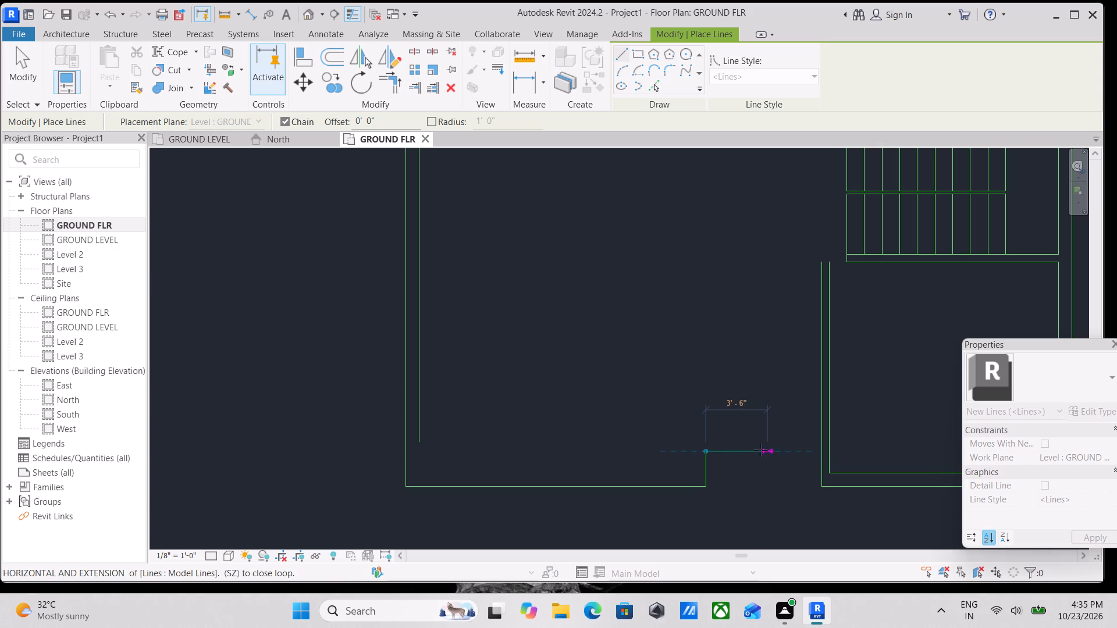
click(820, 454)
key(Escape)
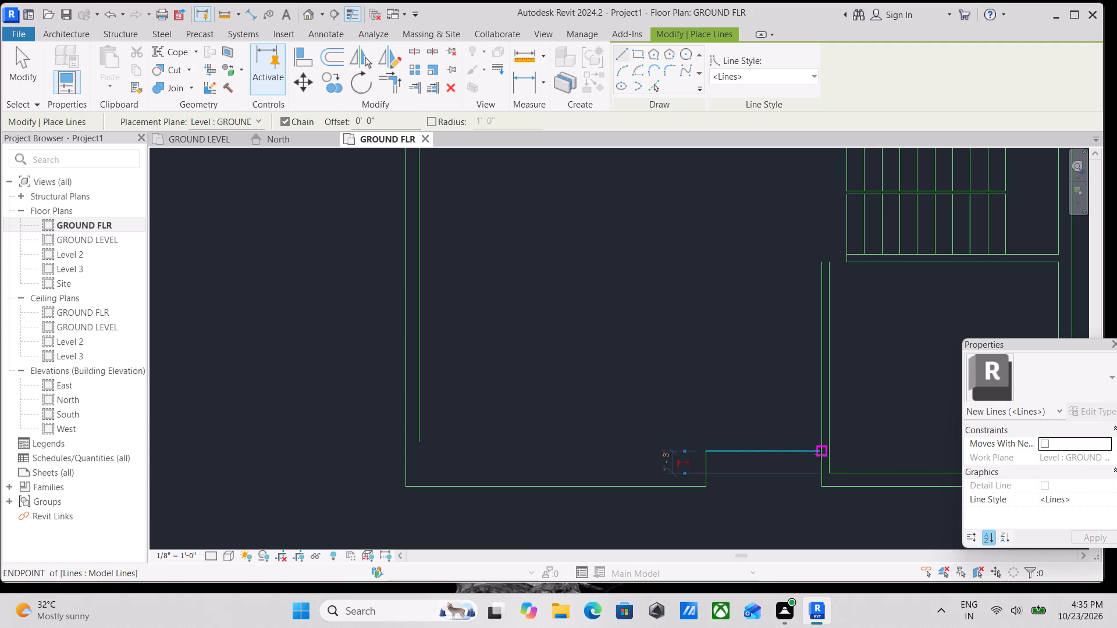
key(Escape)
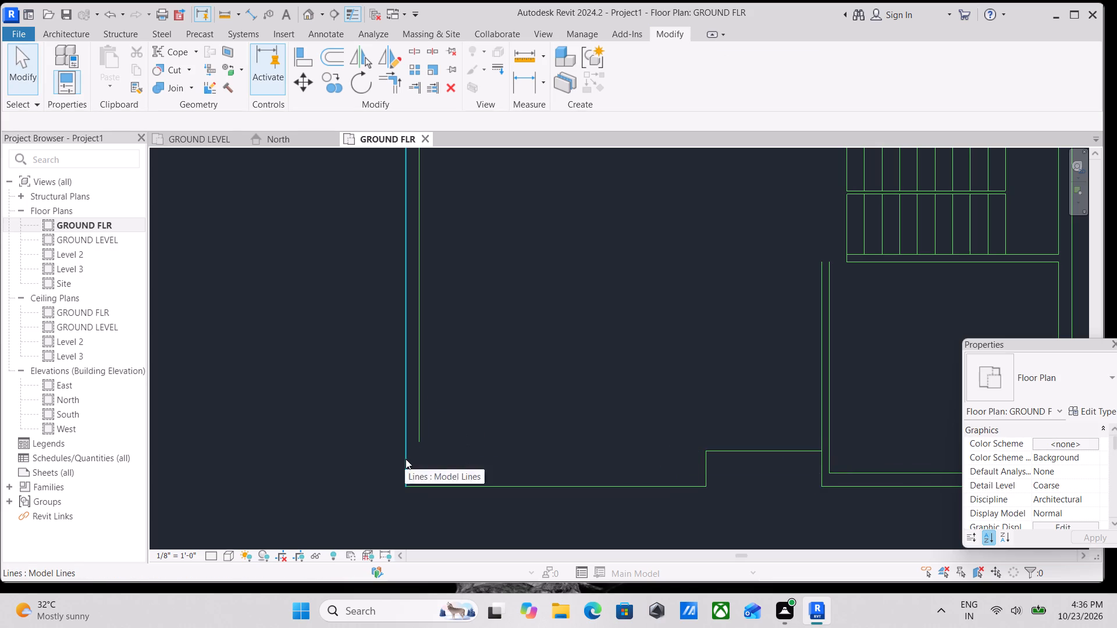
Offset the 17' south wall line, the 2' vertical line and the 6'-7" line by 9" toward the interior using Pick Lines.
scroll(504, 466, down, 1)
middle_drag(504, 466, 545, 487)
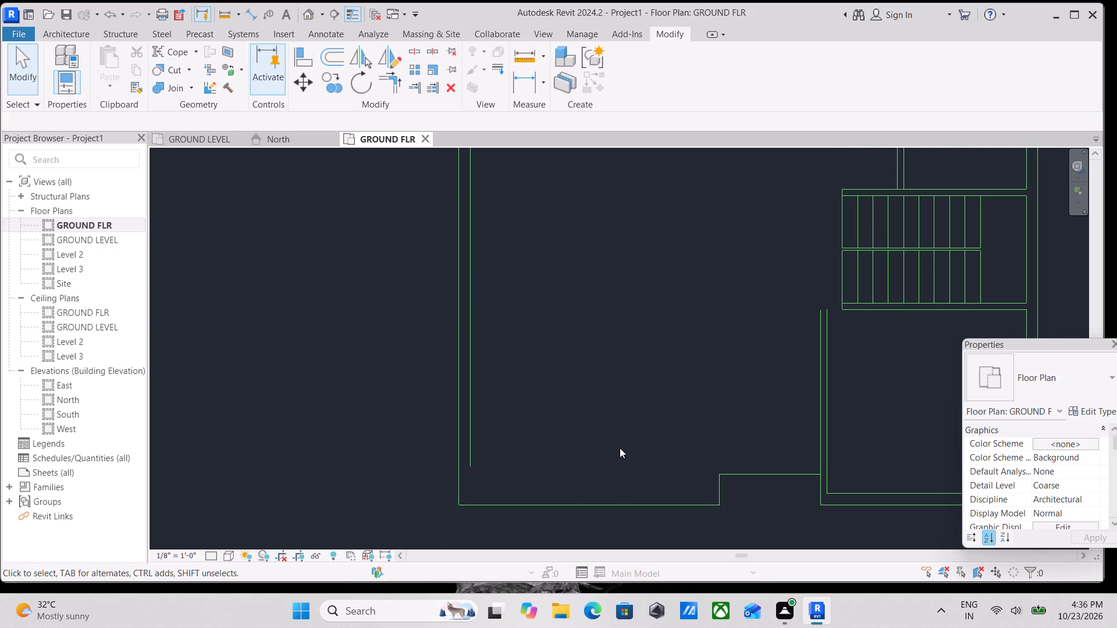
text(LI)
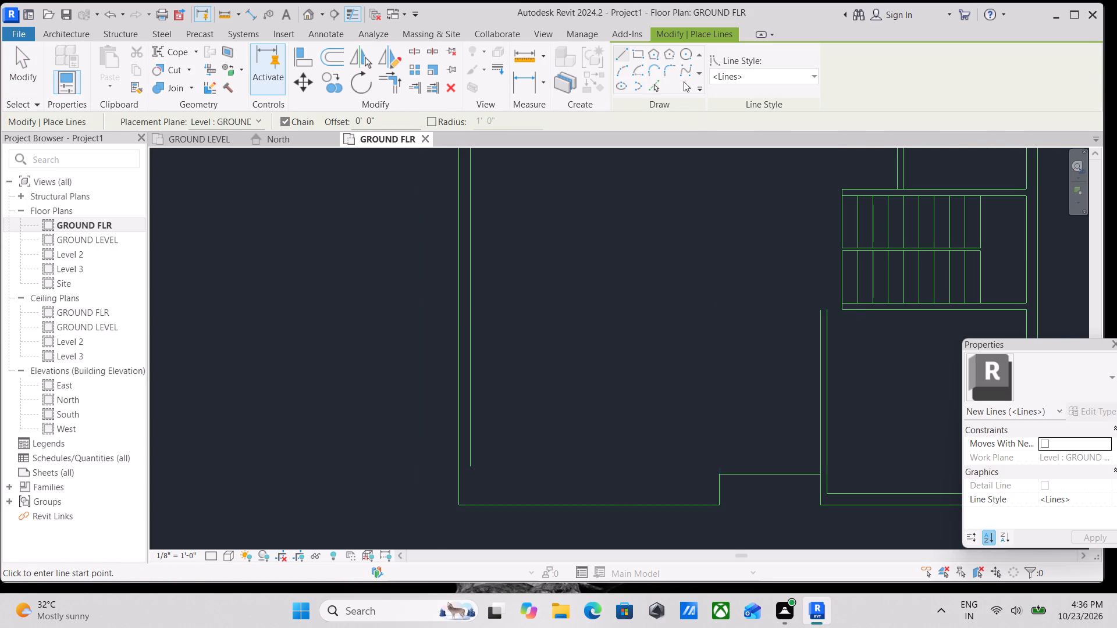
click(652, 87)
drag(354, 123, 259, 122)
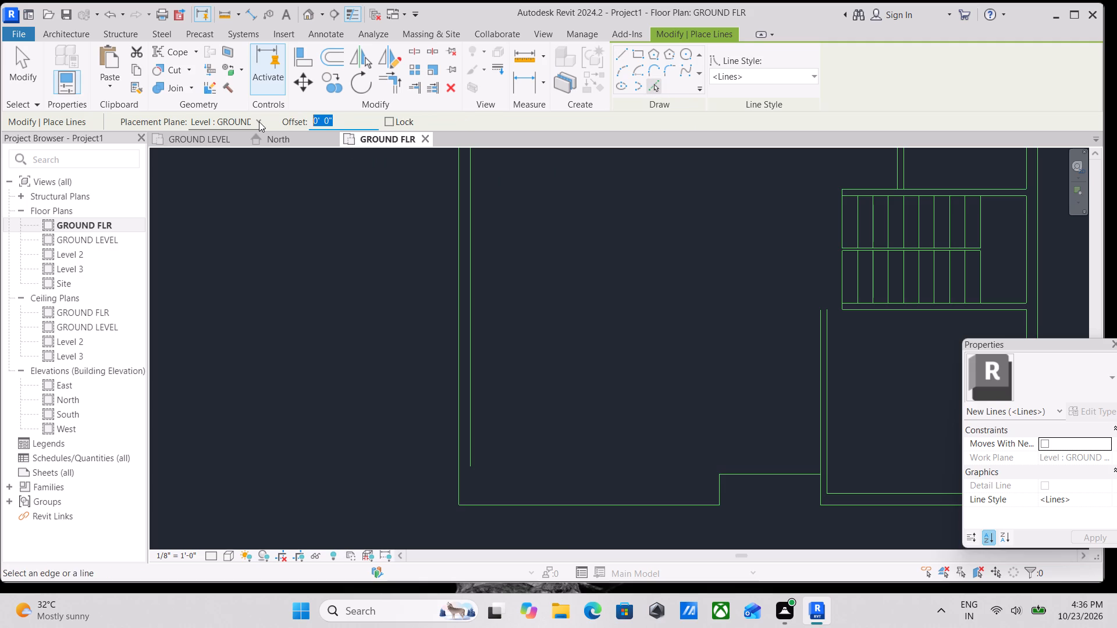
key(l)
key(BackSpace)
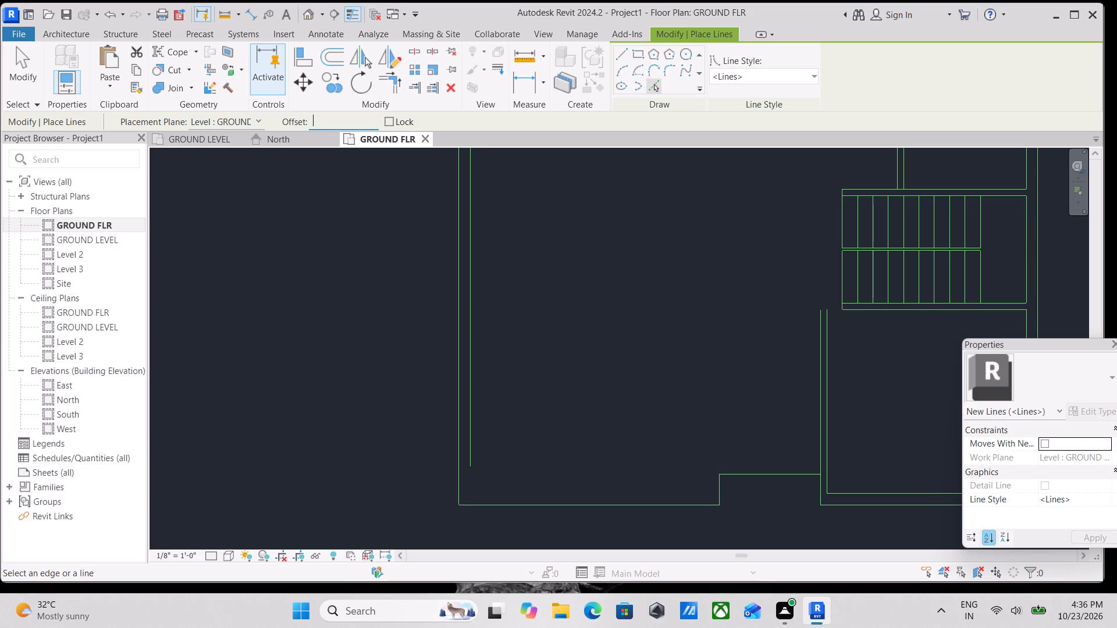
key(9)
drag(334, 117, 277, 123)
key(9)
key(shift+quotedbl)
key(Return)
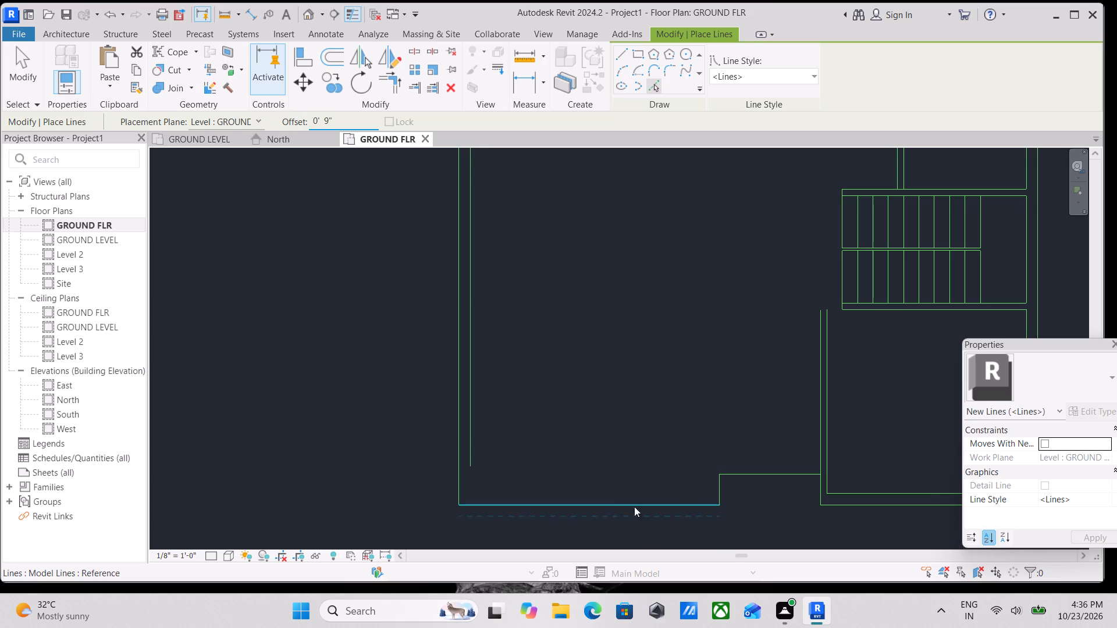
click(618, 502)
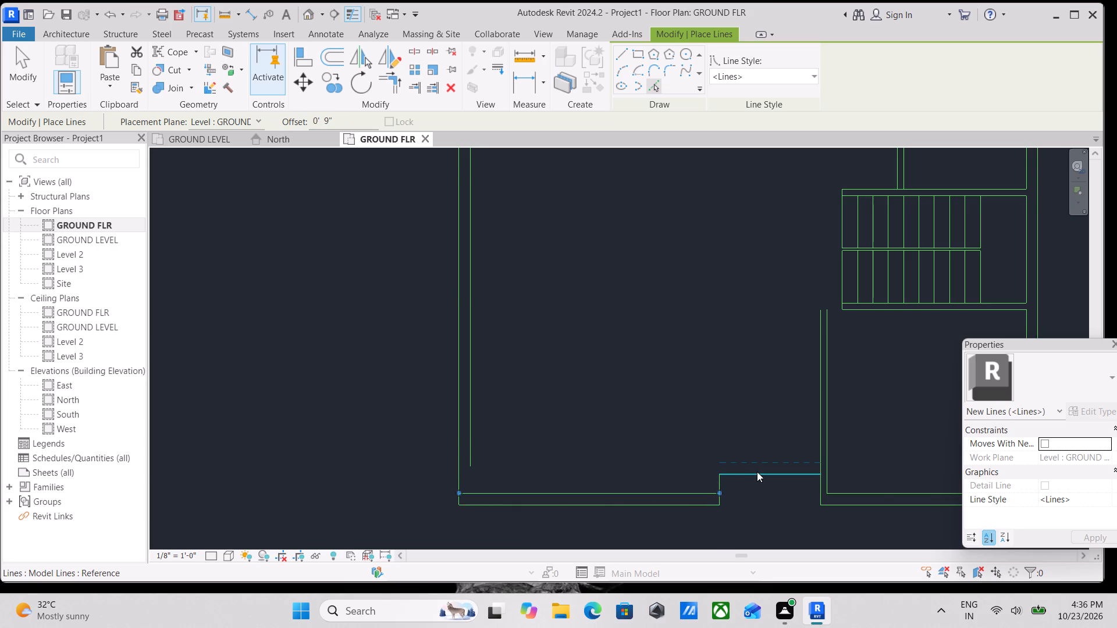
click(757, 472)
click(719, 481)
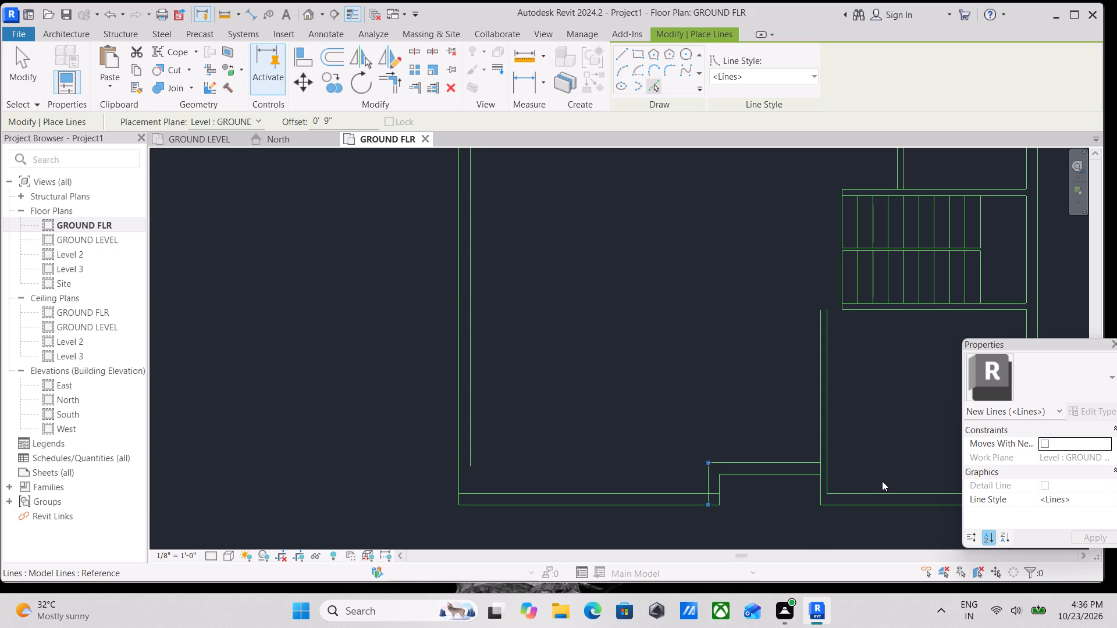
scroll(808, 455, down, 1)
middle_drag(666, 424, 732, 466)
scroll(684, 431, down, 1)
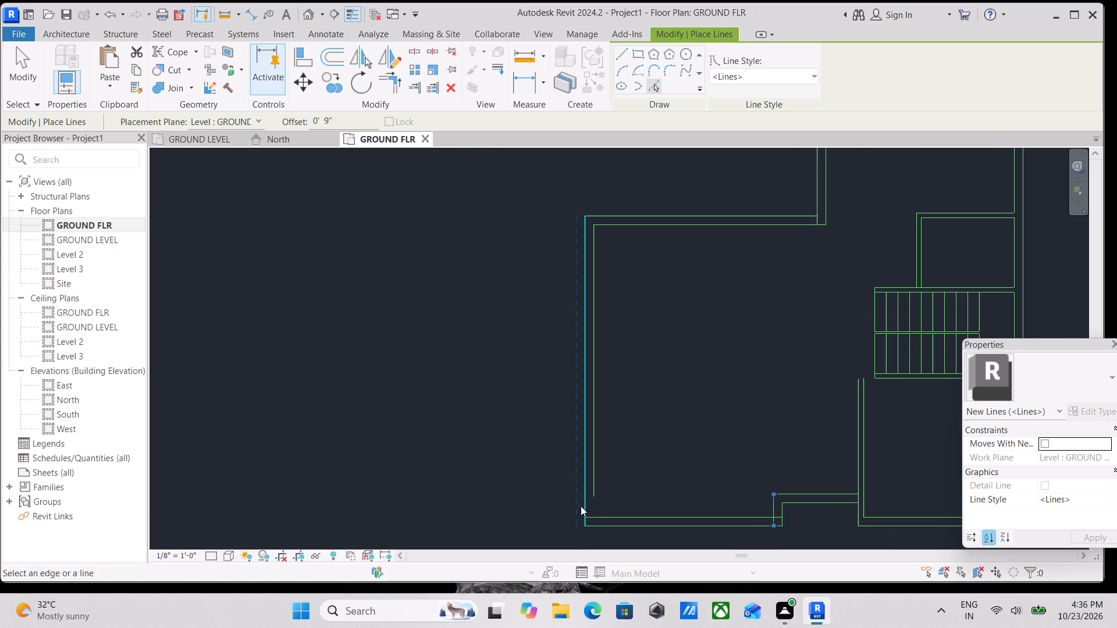
key(Escape)
scroll(592, 508, up, 3)
key(Escape)
Extend the inner west wall line south to meet the inner south wall line.
middle_drag(608, 481, 610, 449)
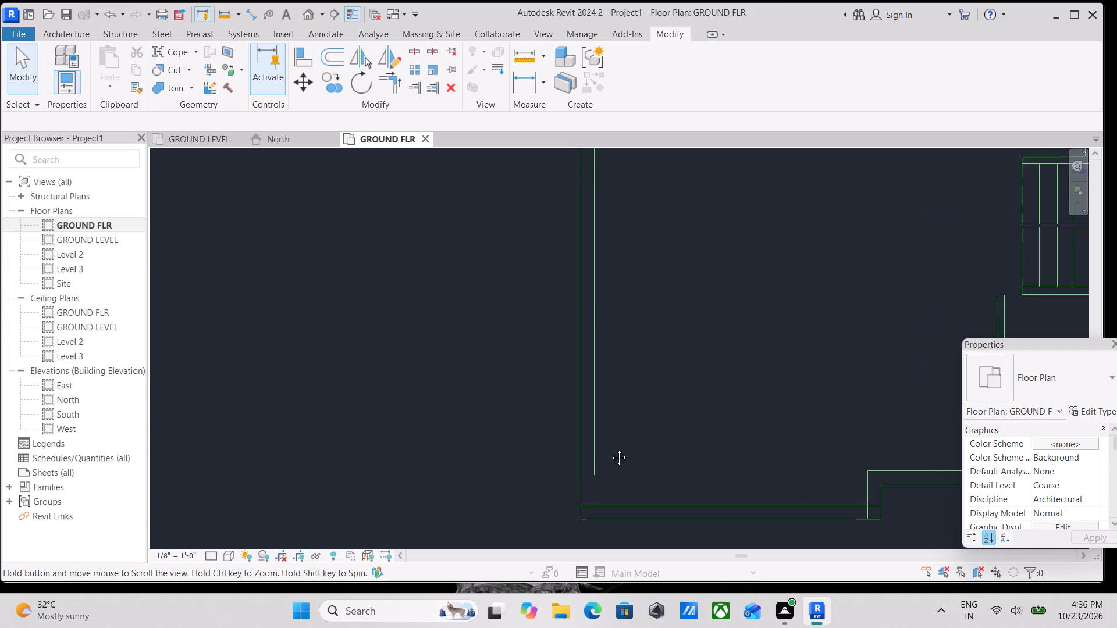
middle_drag(610, 449, 618, 427)
click(606, 434)
drag(603, 436, 604, 445)
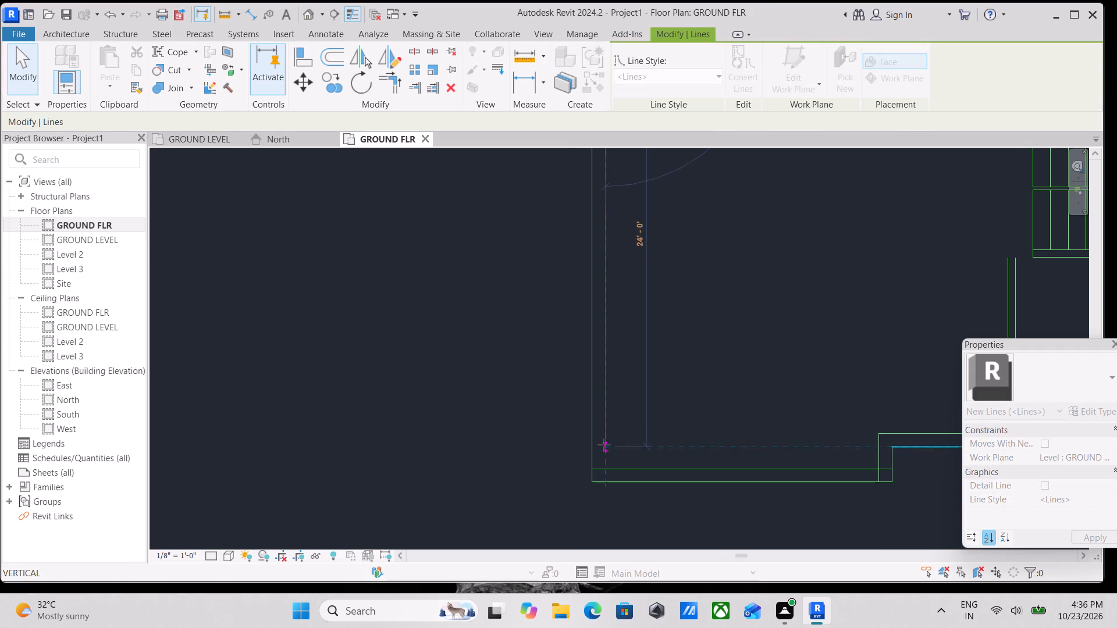
drag(604, 445, 603, 466)
key(Escape)
Trim the inner south wall line to corners with the inner west line and the inner vertical line of the jog.
scroll(622, 469, up, 2)
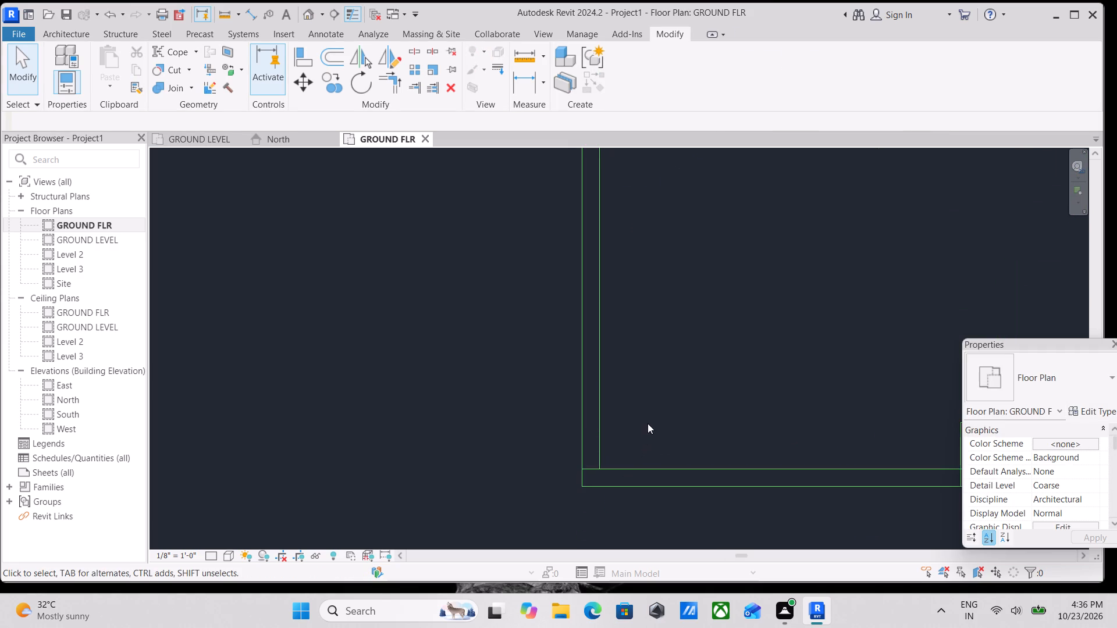
text(TR)
click(604, 426)
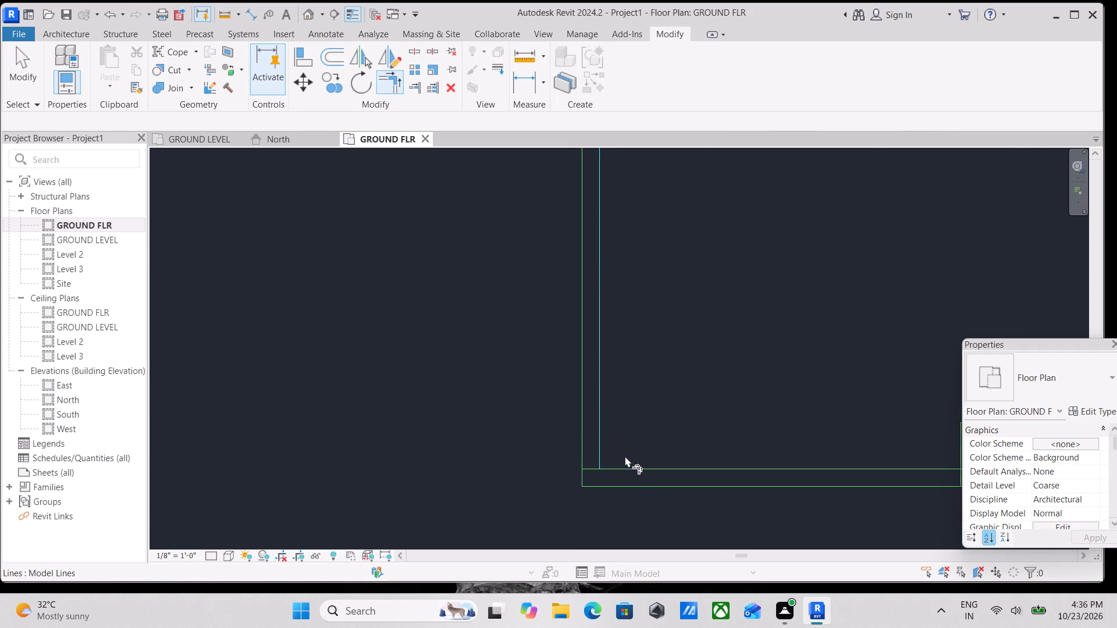
click(632, 466)
scroll(661, 423, down, 2)
middle_drag(657, 423, 439, 427)
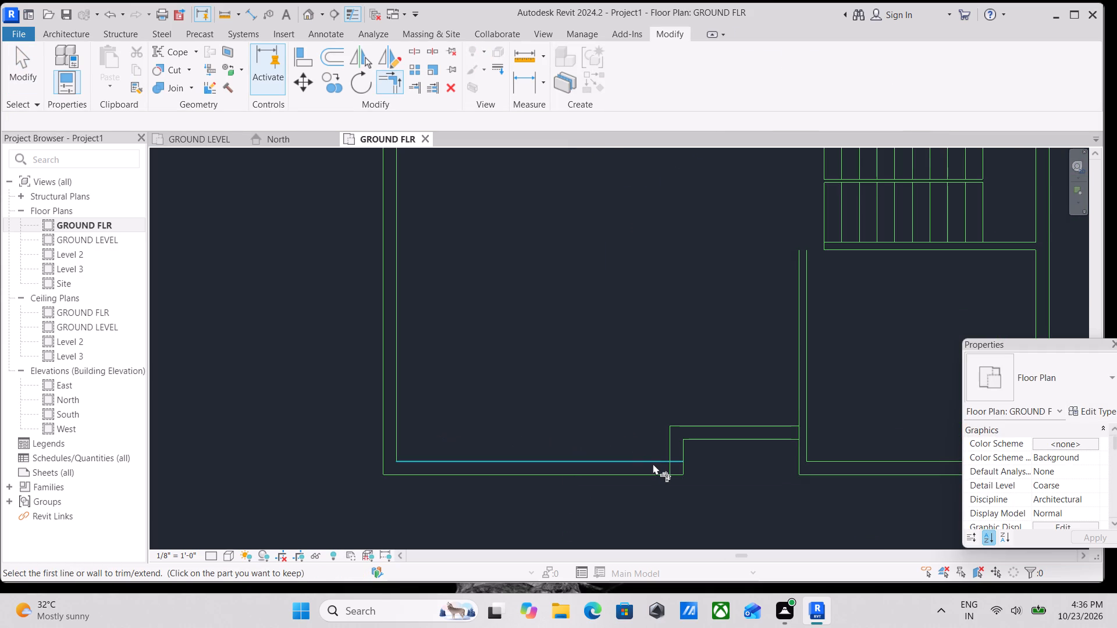
click(654, 459)
click(669, 443)
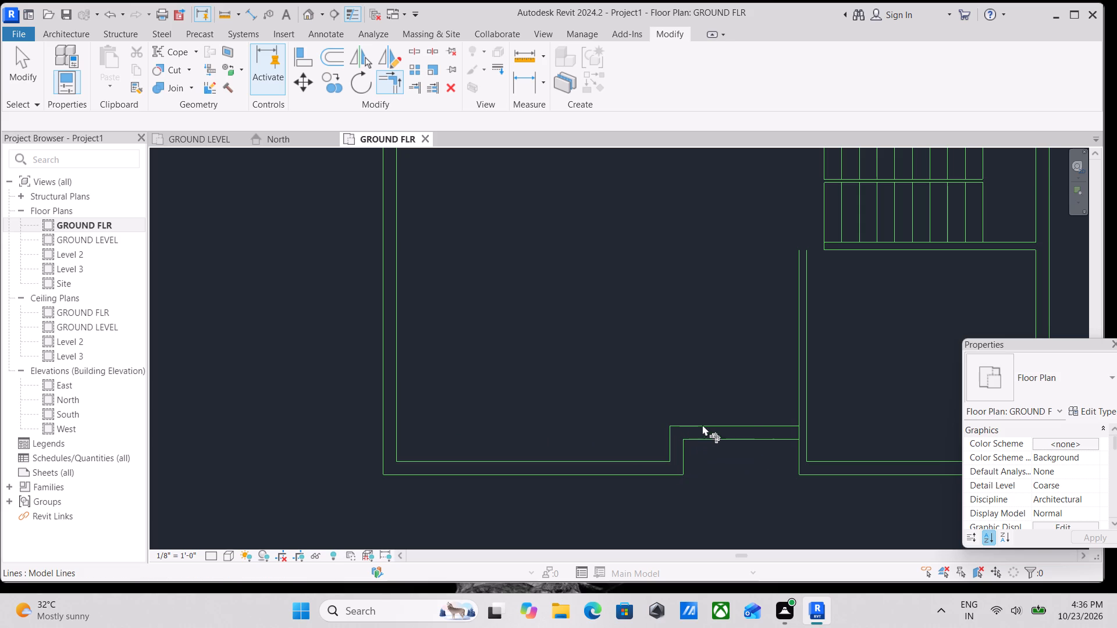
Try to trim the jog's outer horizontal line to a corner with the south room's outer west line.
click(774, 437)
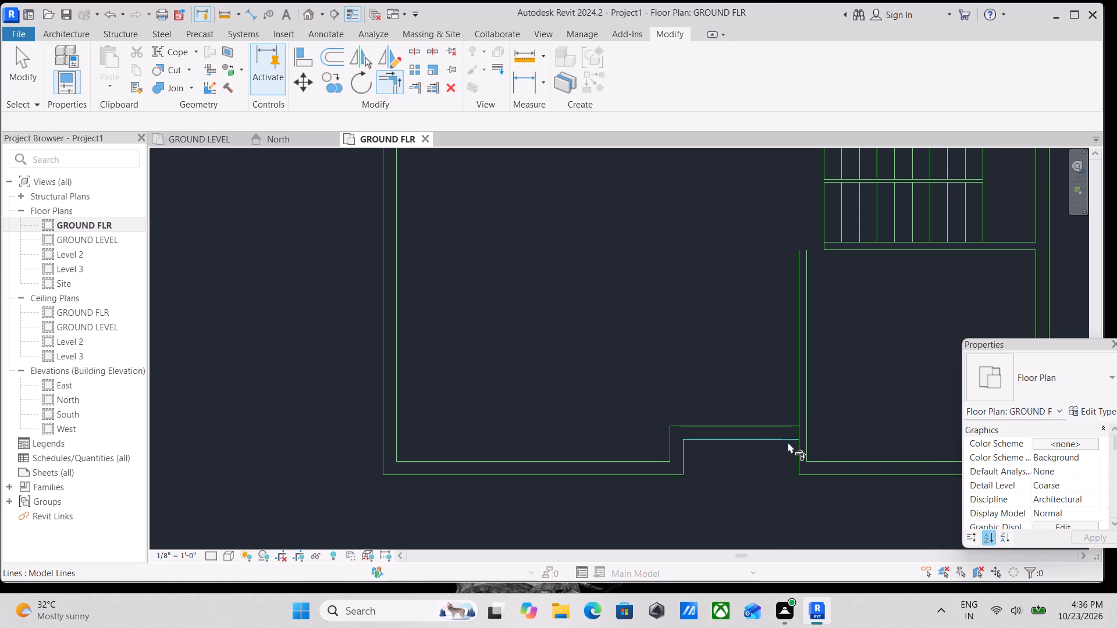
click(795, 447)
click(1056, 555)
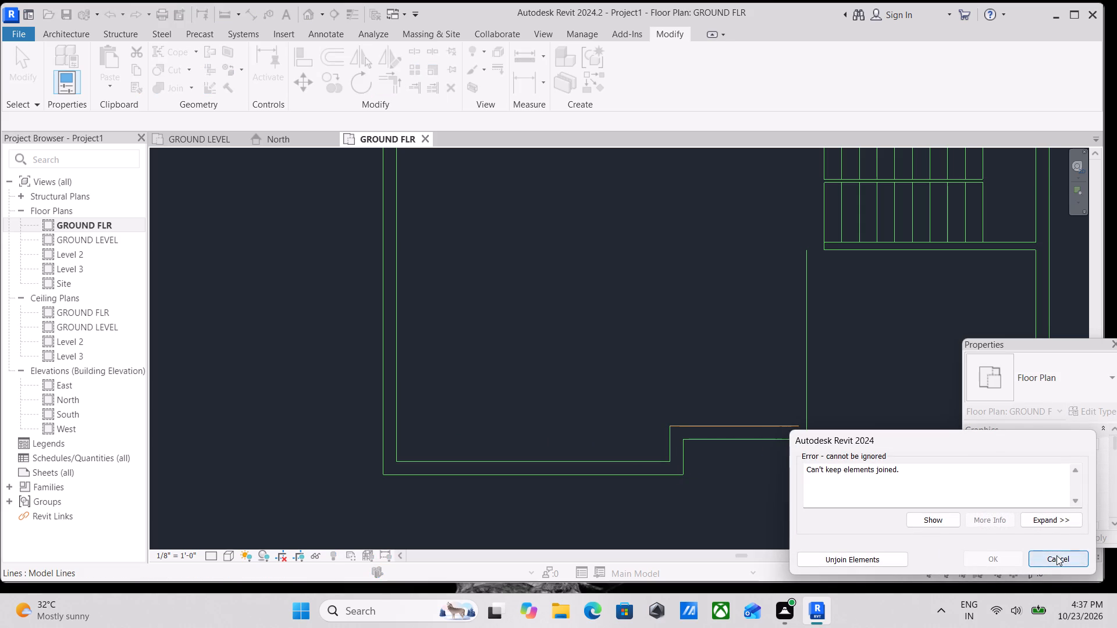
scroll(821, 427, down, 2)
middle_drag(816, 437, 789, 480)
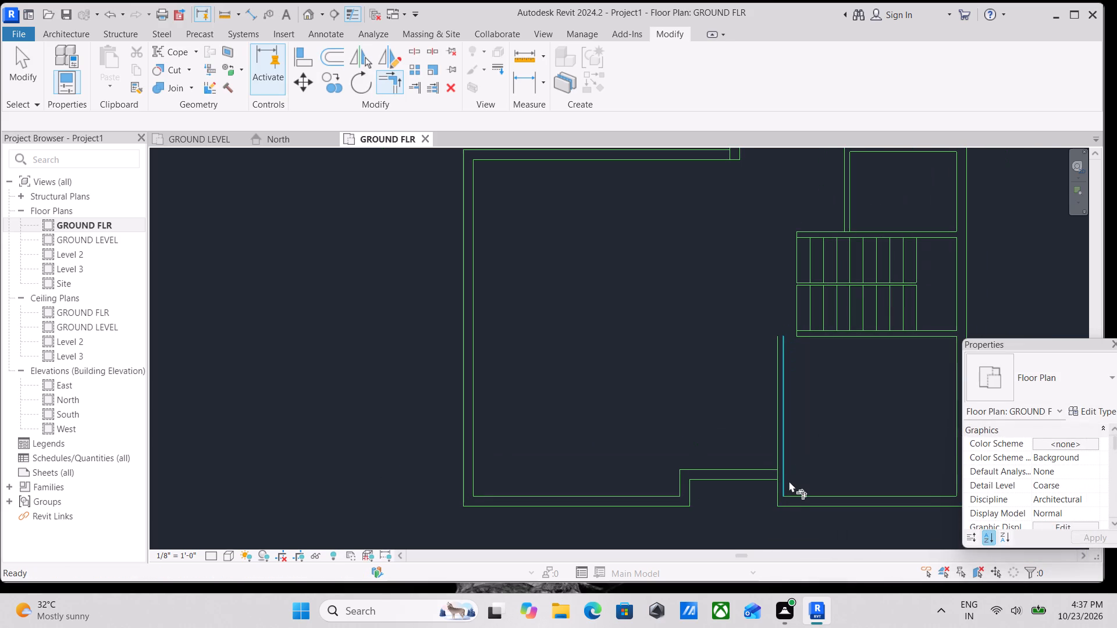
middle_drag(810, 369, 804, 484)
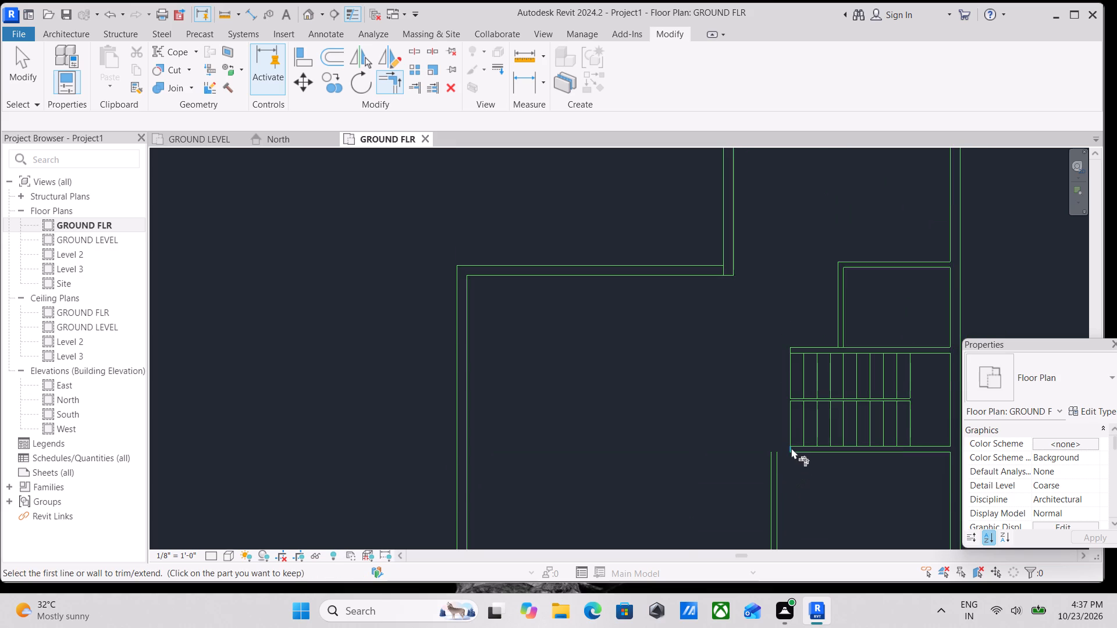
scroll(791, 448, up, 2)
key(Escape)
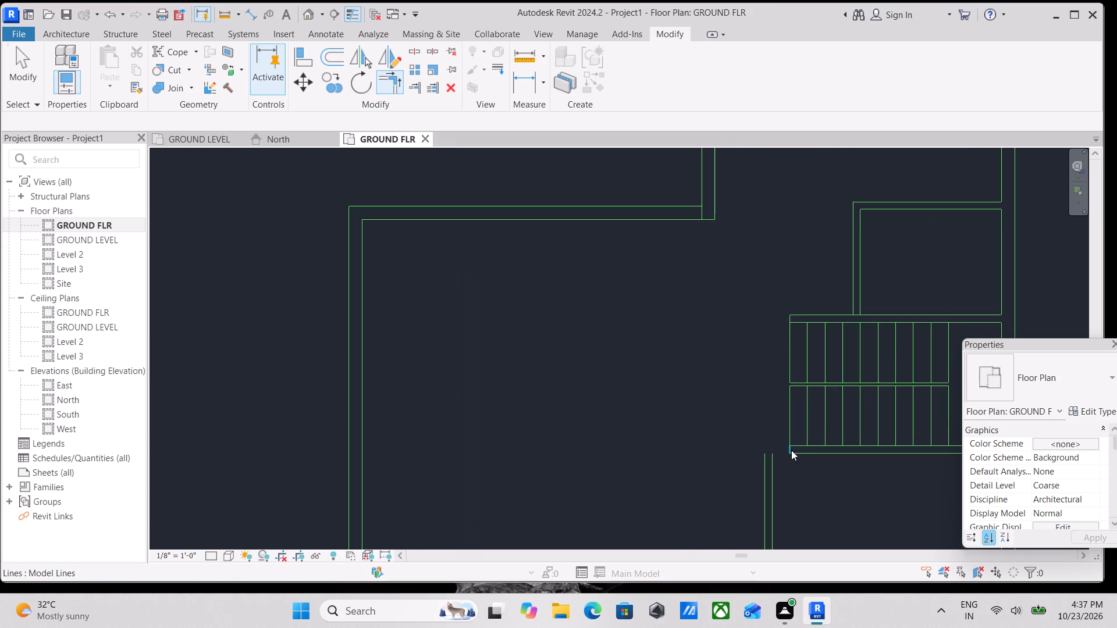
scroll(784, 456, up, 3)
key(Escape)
Delete the short vertical line closing the west end of the wall below the staircase.
scroll(791, 447, down, 1)
middle_drag(791, 447, 721, 447)
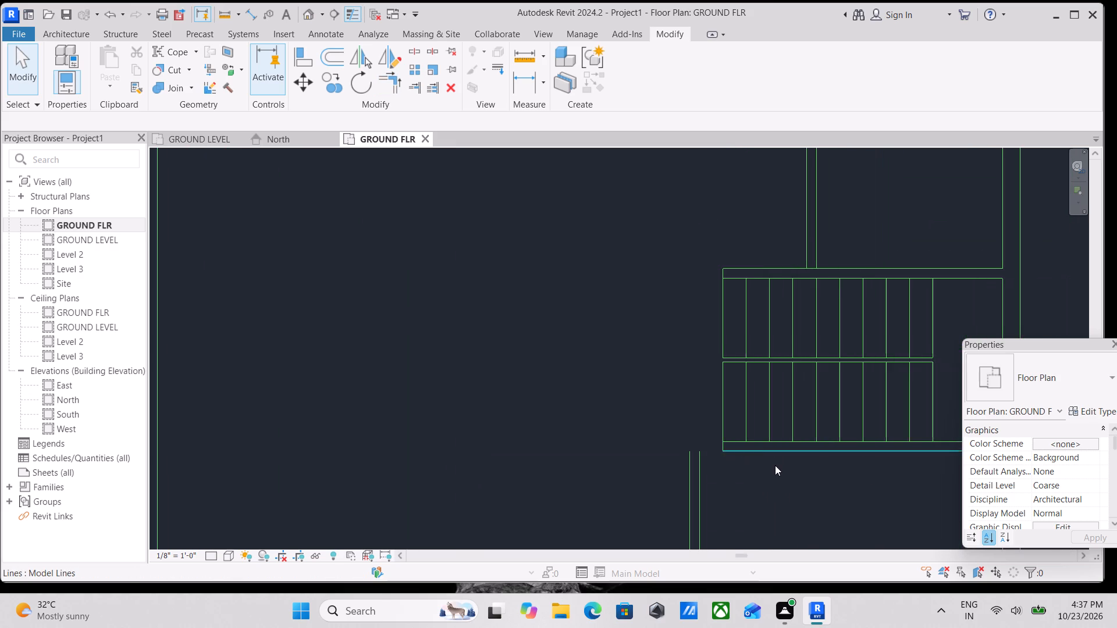
scroll(775, 465, up, 2)
scroll(708, 436, up, 2)
click(703, 442)
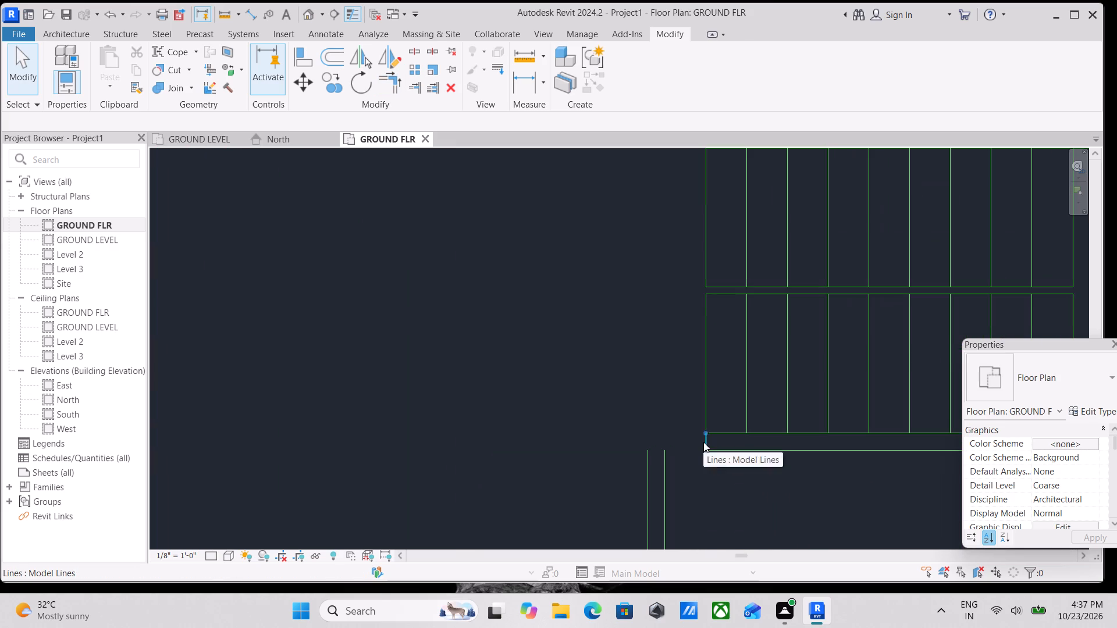
right_click(703, 442)
click(769, 250)
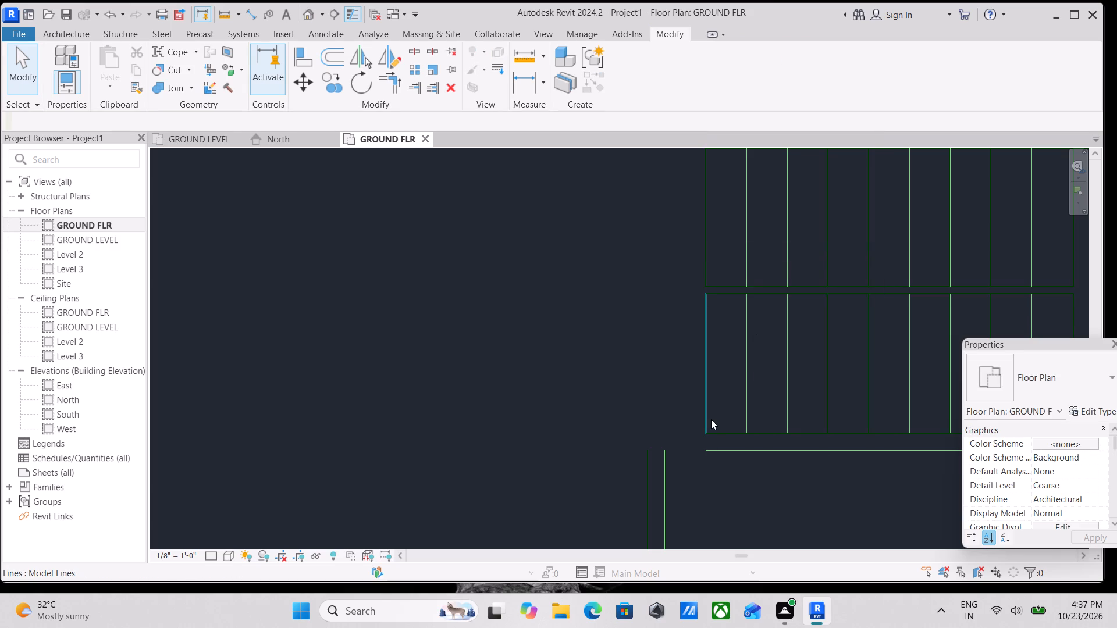
Trim and extend both lines of the wall below the staircase to corners with the south room's inner and outer west lines.
text(TR)
click(712, 451)
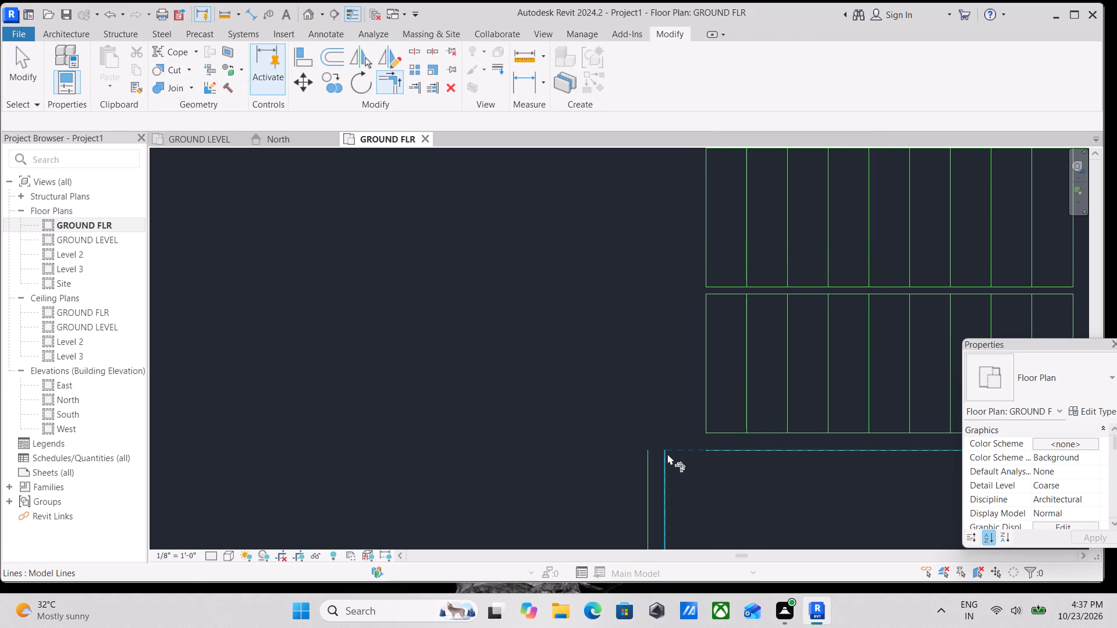
click(667, 454)
click(722, 433)
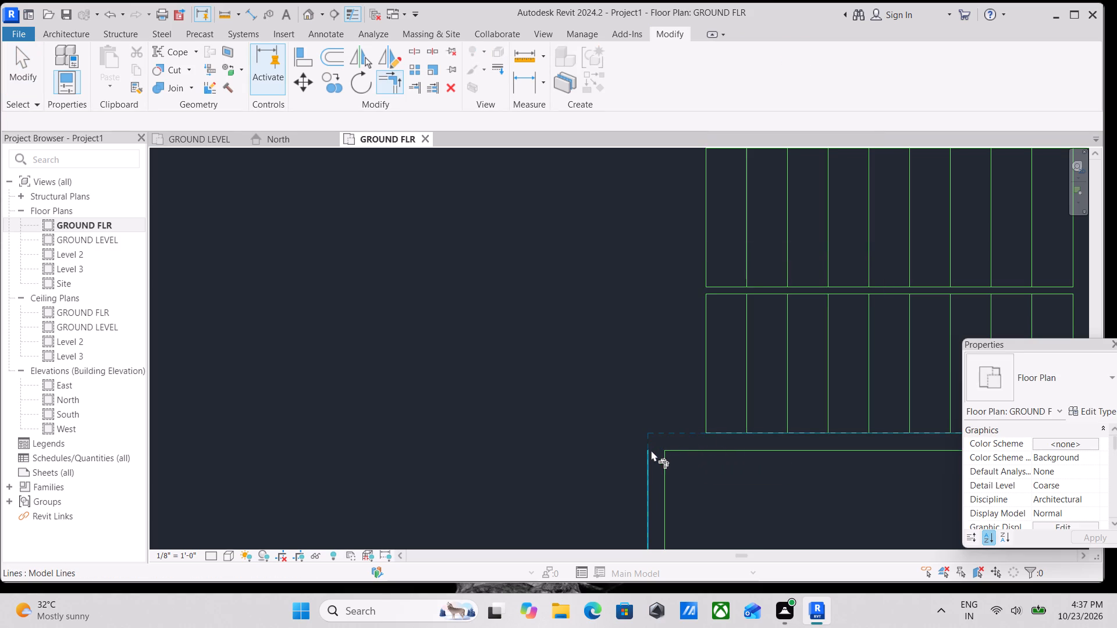
click(651, 450)
scroll(694, 422, down, 3)
middle_drag(694, 422, 753, 322)
scroll(780, 381, down, 3)
middle_drag(778, 390, 780, 345)
scroll(789, 405, down, 3)
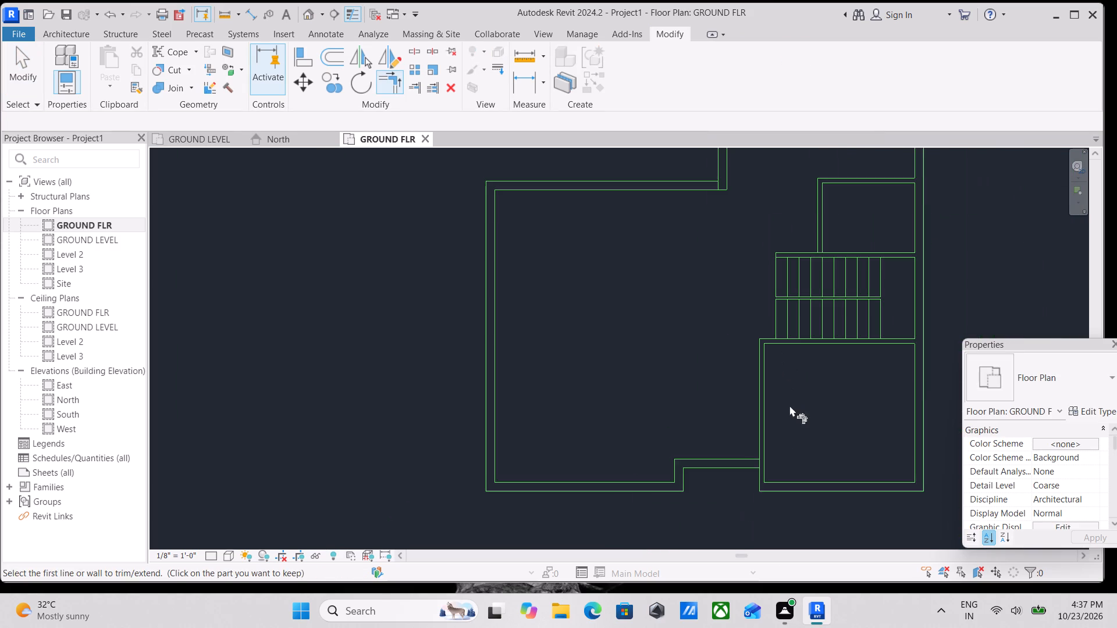
key(Escape)
scroll(789, 444, up, 2)
scroll(789, 444, down, 2)
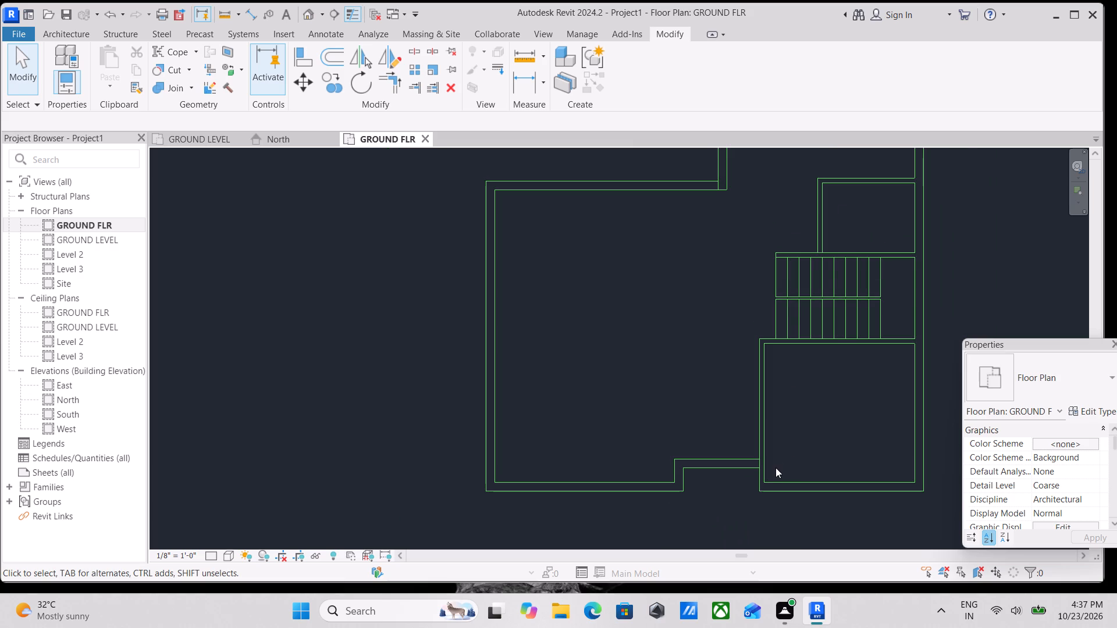
Trim the north room's outer west line to corners with its outer north line and the main room's outer north line.
key(Escape)
scroll(654, 431, down, 3)
middle_drag(653, 431, 817, 465)
middle_drag(770, 404, 689, 406)
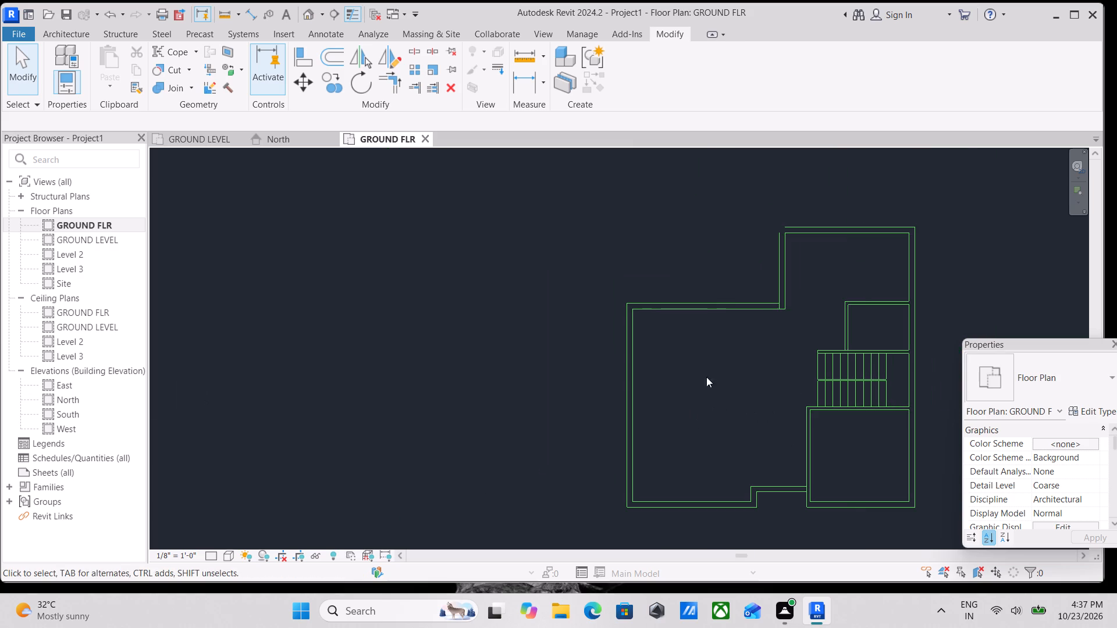
middle_drag(727, 228, 617, 391)
scroll(657, 396, up, 2)
text(TR)
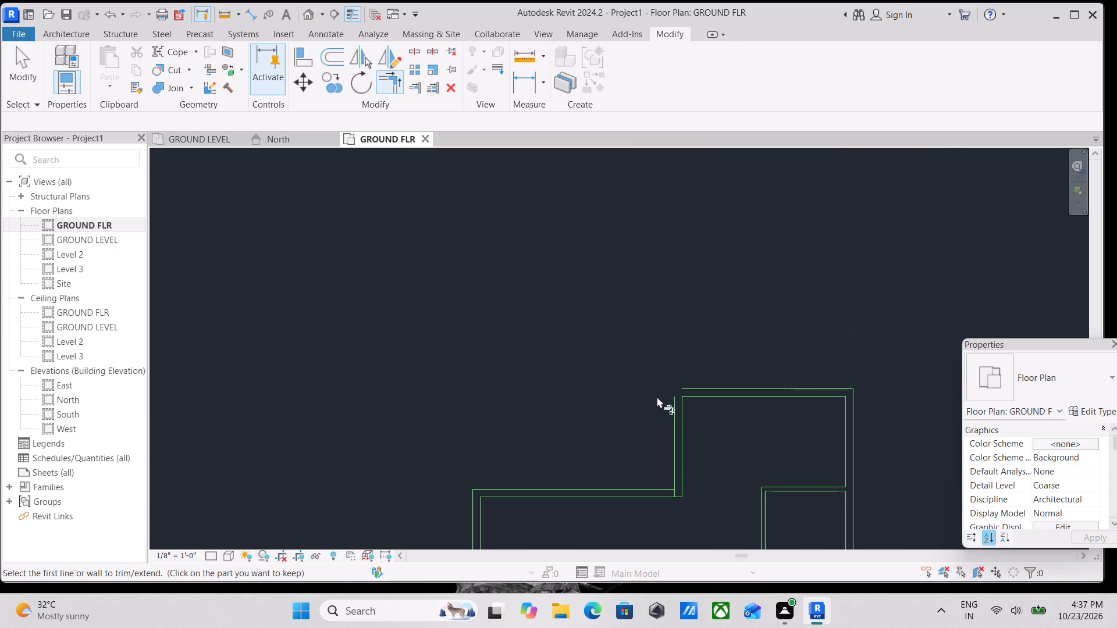
click(672, 413)
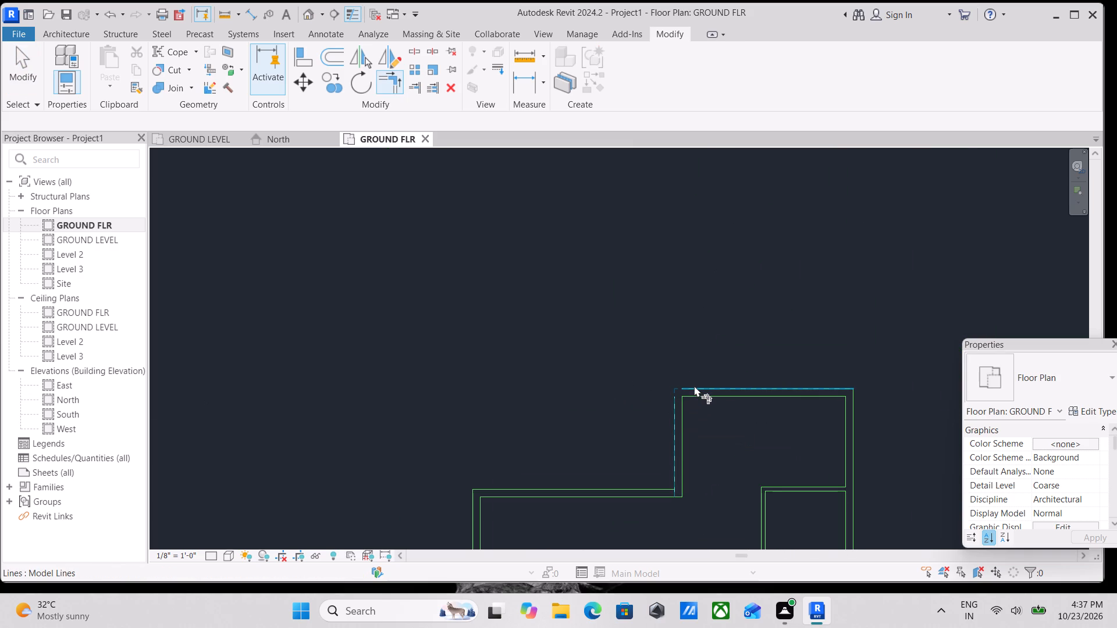
click(694, 386)
click(667, 486)
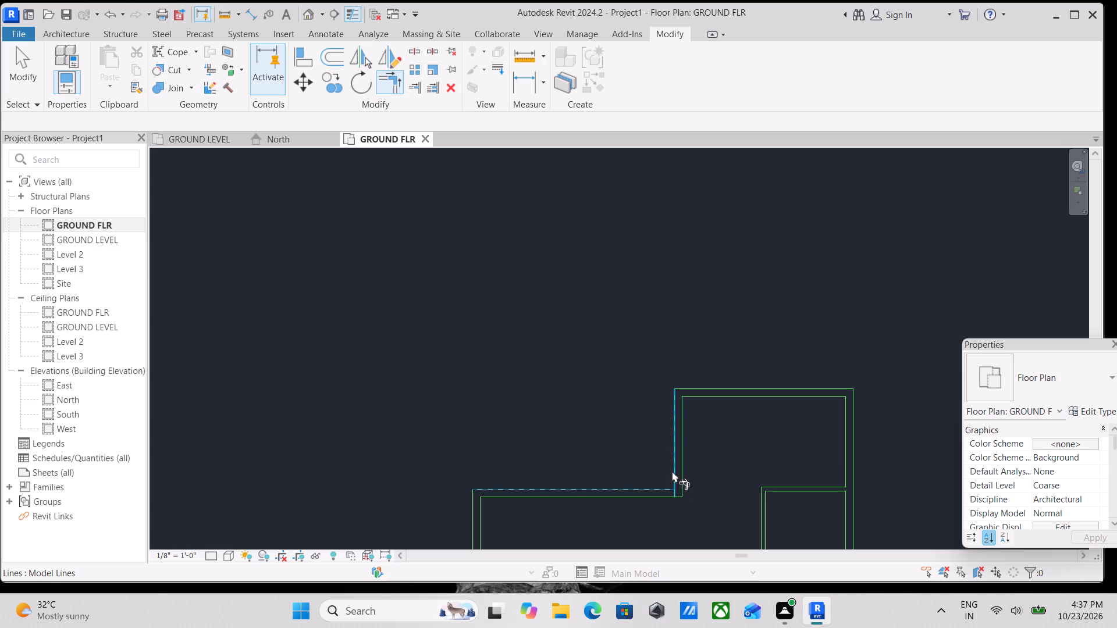
click(672, 471)
Examine the whole ground floor outline for wall corners that still need trimming.
scroll(689, 459, down, 3)
middle_drag(689, 459, 714, 361)
scroll(746, 423, down, 2)
middle_drag(747, 405, 748, 349)
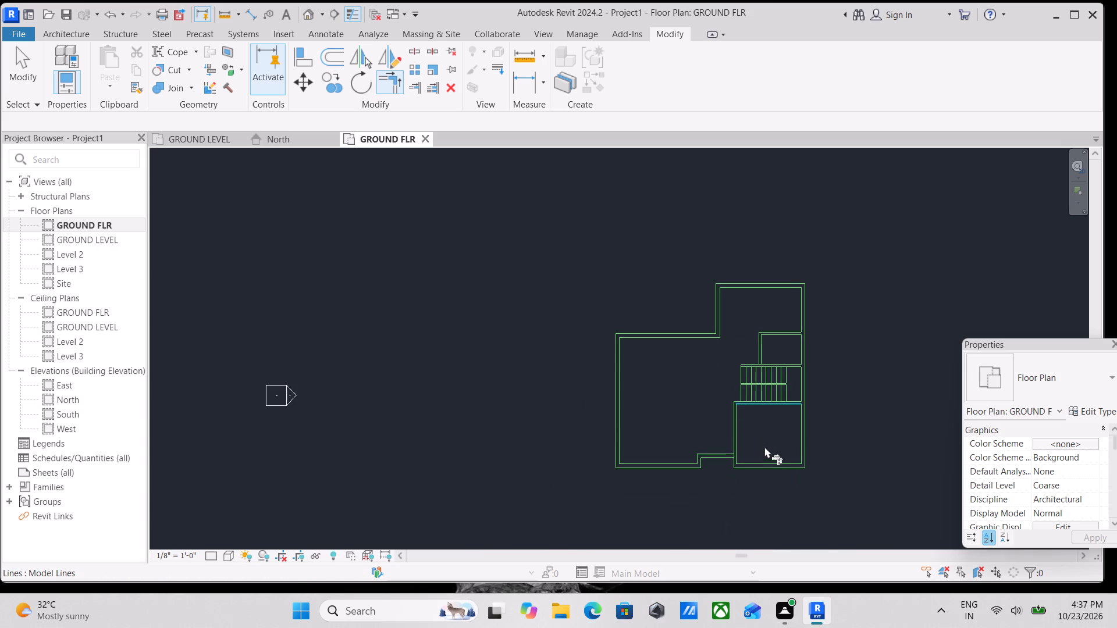
scroll(765, 449, up, 6)
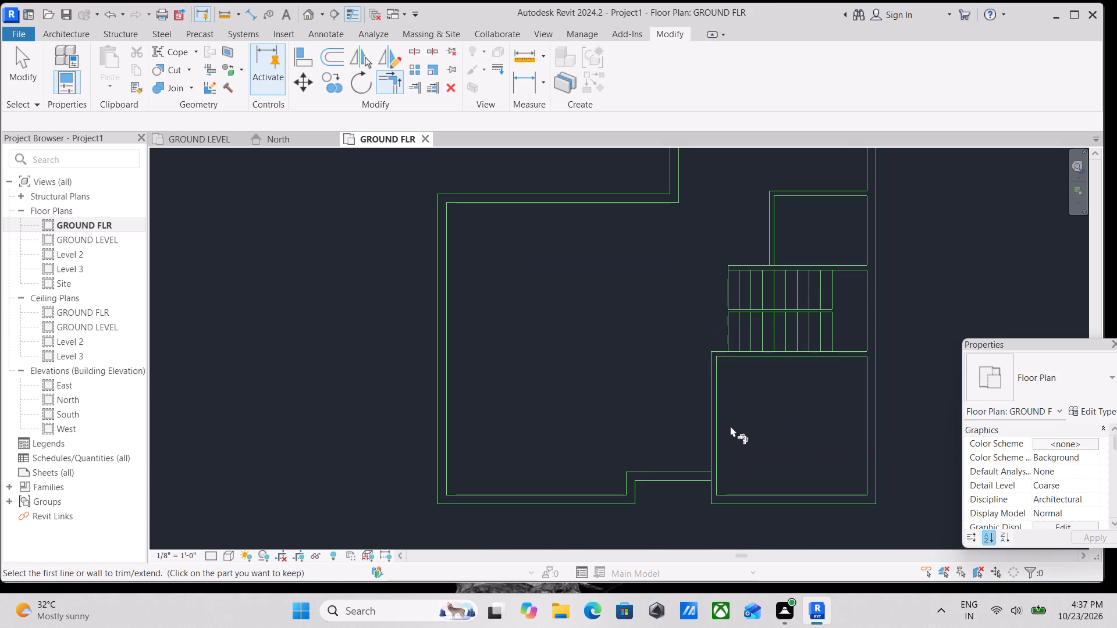
middle_drag(756, 473, 774, 515)
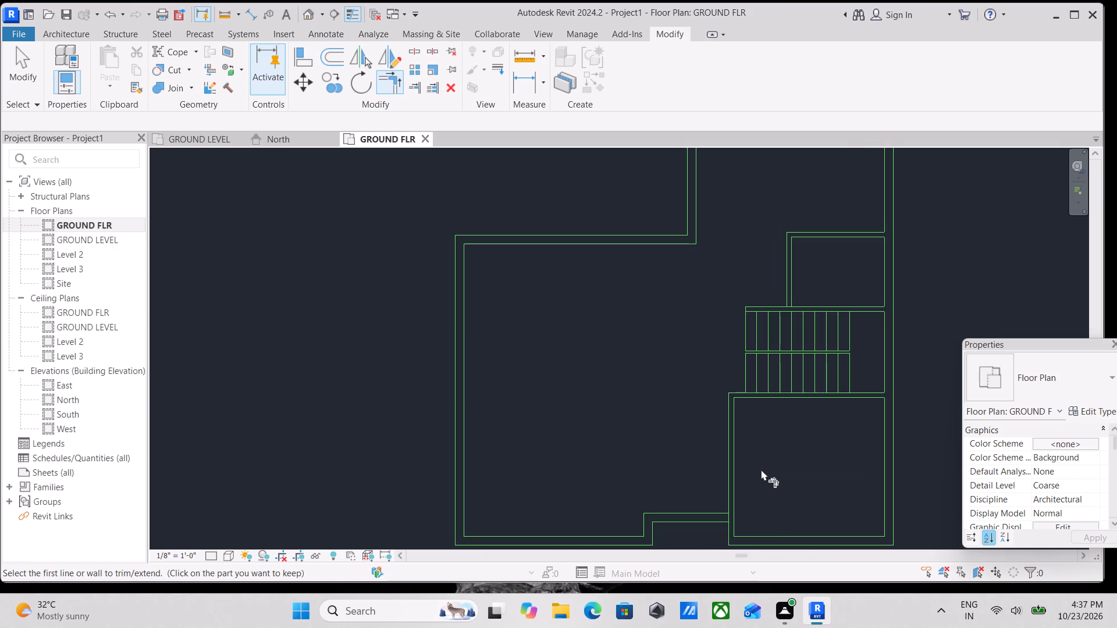
scroll(554, 408, down, 1)
middle_drag(560, 438, 585, 537)
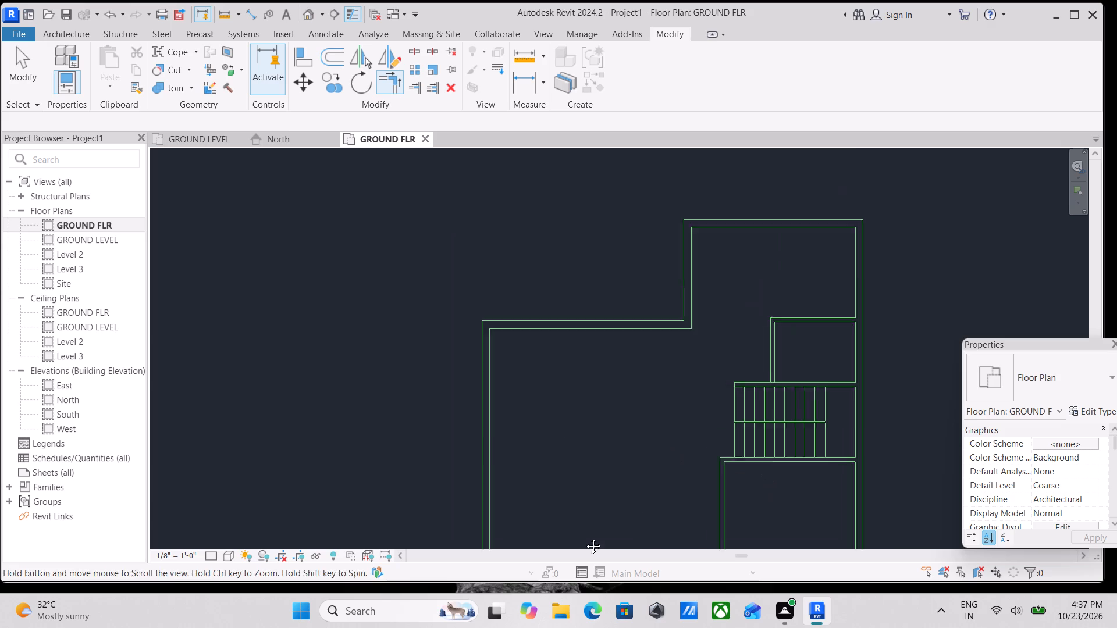
middle_drag(585, 537, 588, 549)
key(Escape)
scroll(590, 434, down, 2)
middle_drag(590, 433, 593, 493)
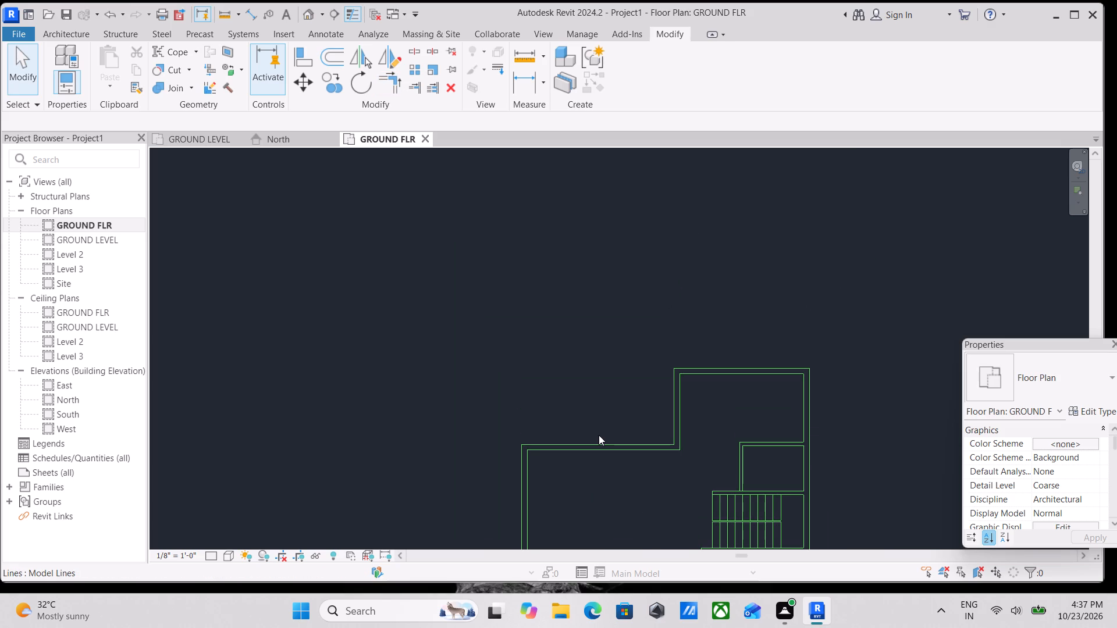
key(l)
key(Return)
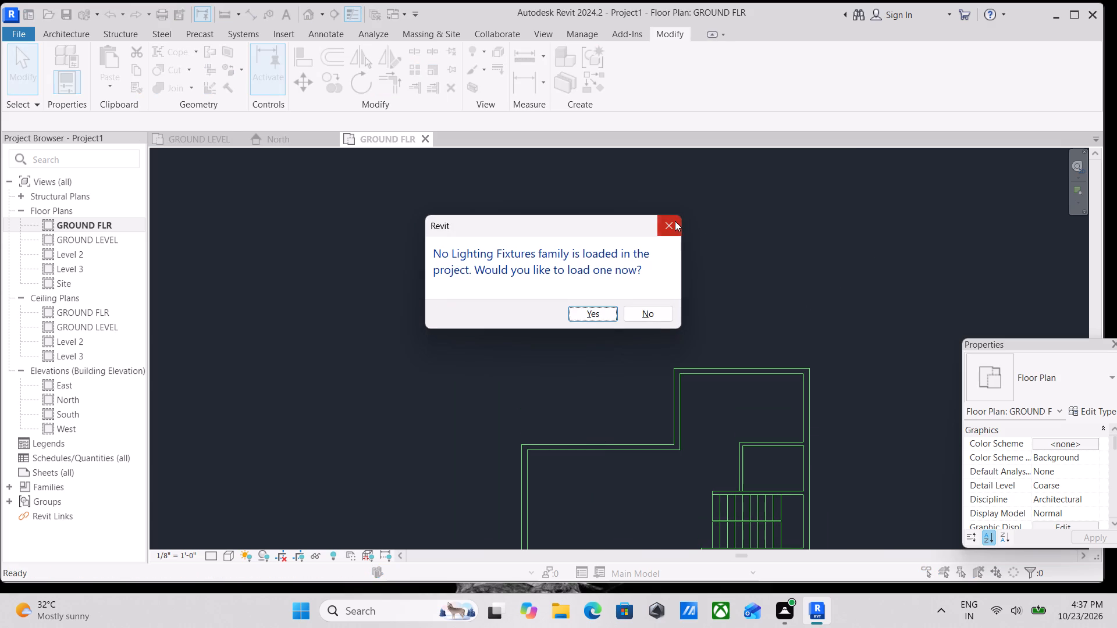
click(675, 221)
Draw a 15' vertical model line northward from the main room's outer northwest corner.
text(LI)
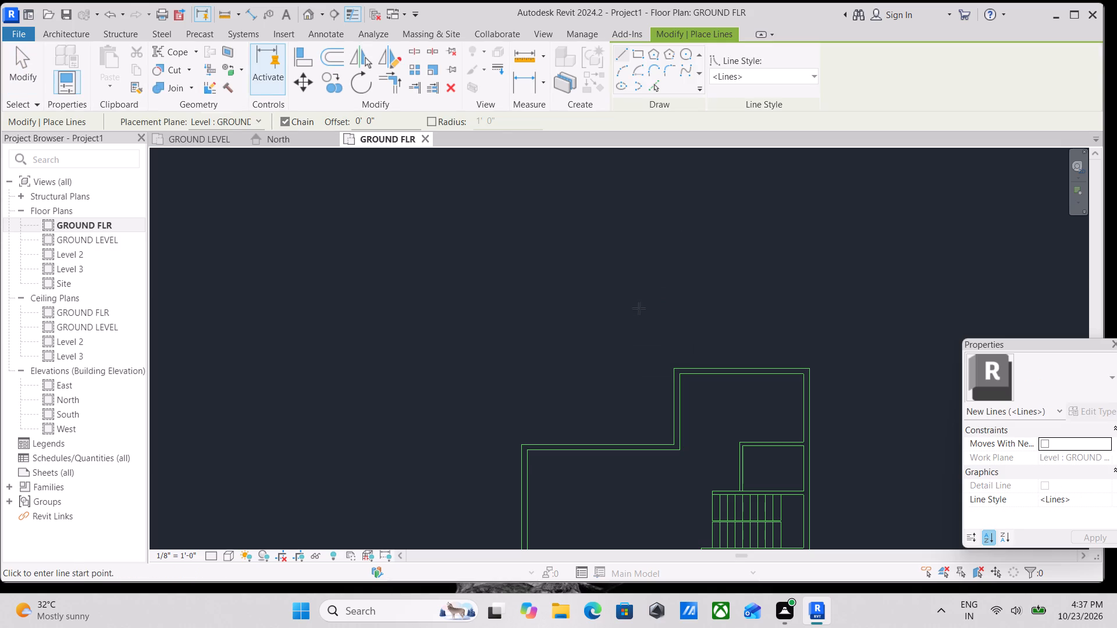
click(522, 442)
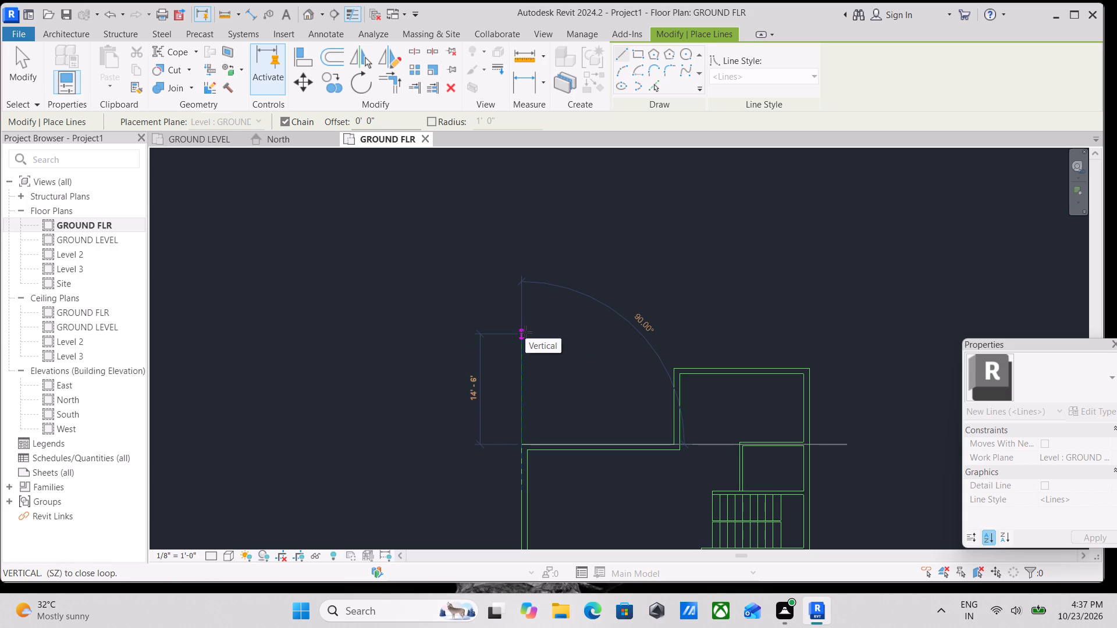
key(1)
text(5')
key(Return)
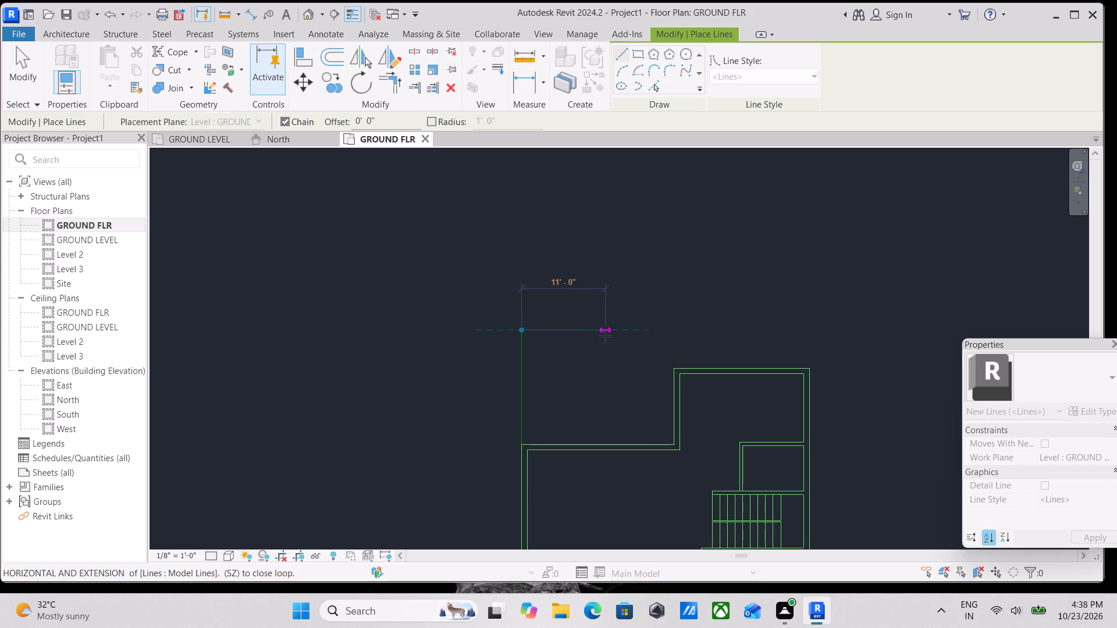
key(Escape)
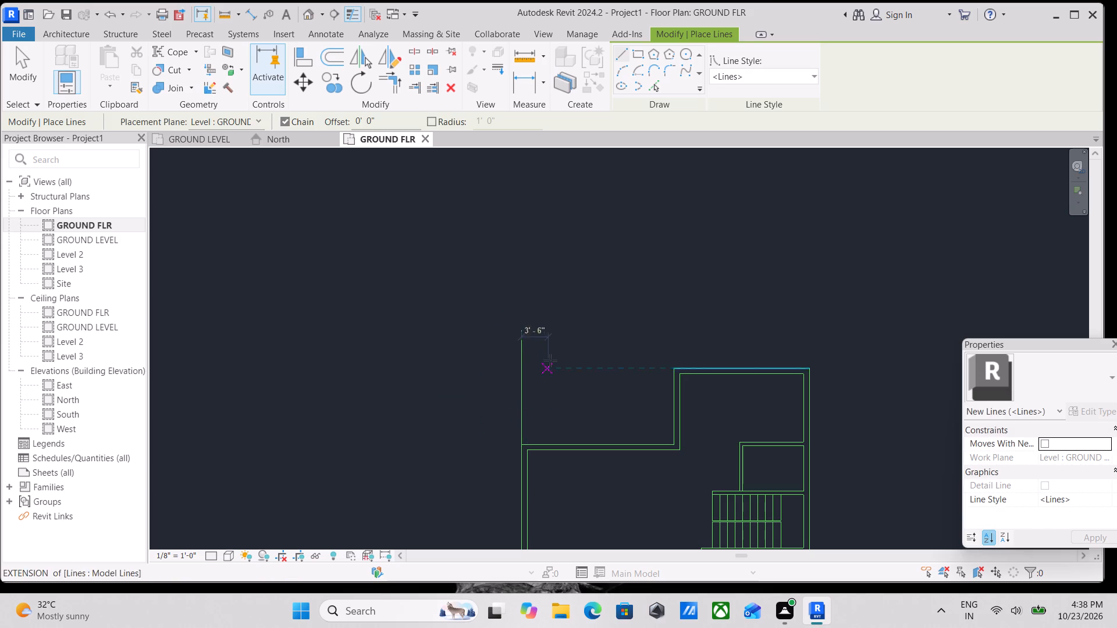
key(Escape)
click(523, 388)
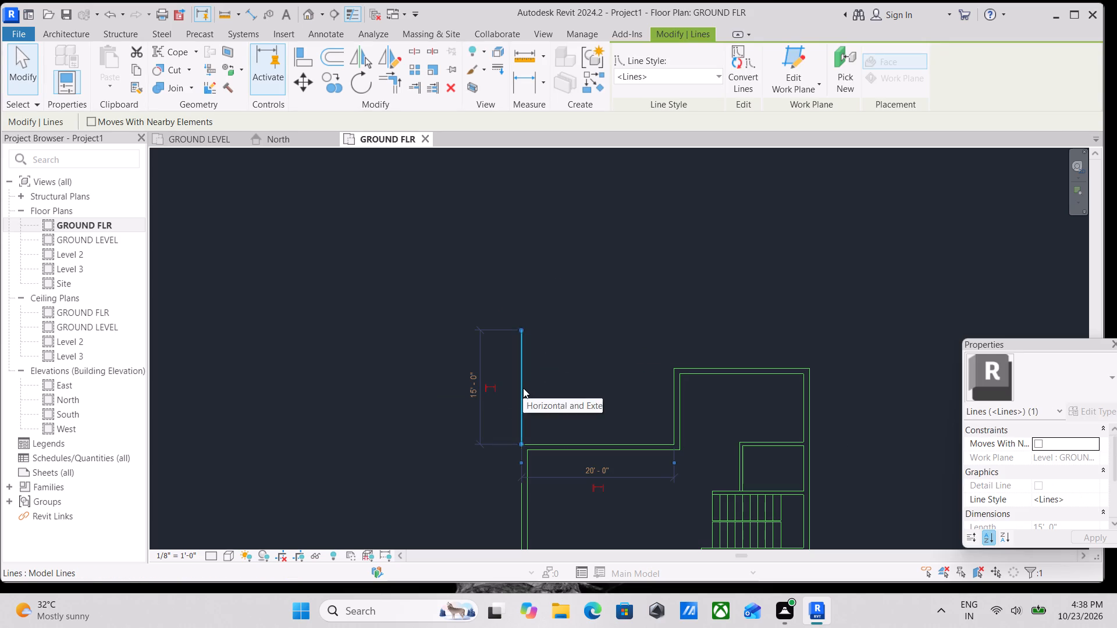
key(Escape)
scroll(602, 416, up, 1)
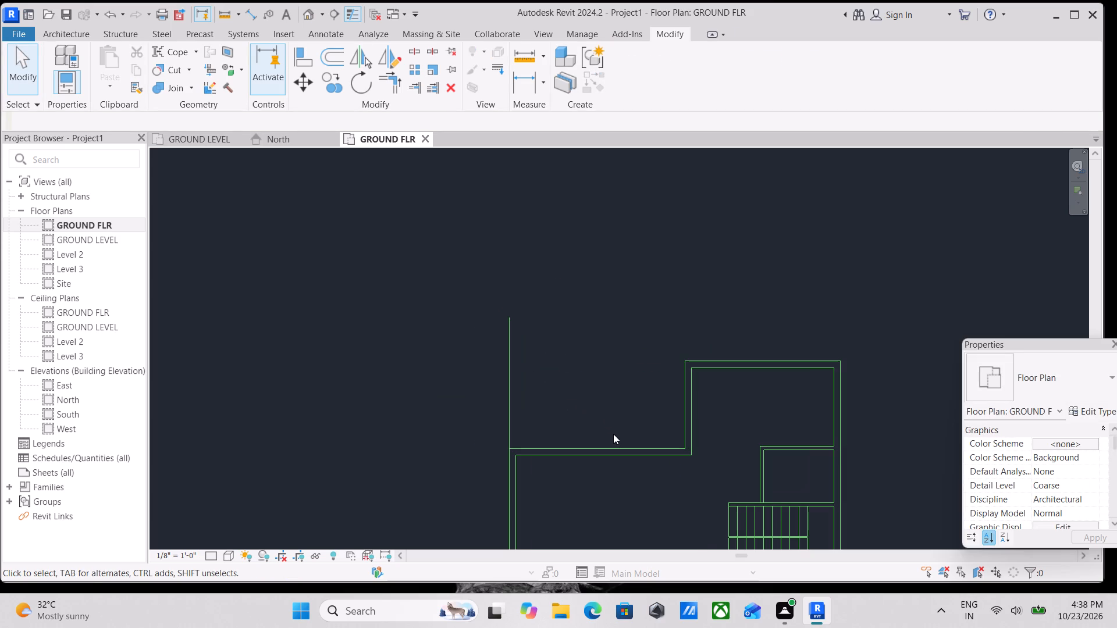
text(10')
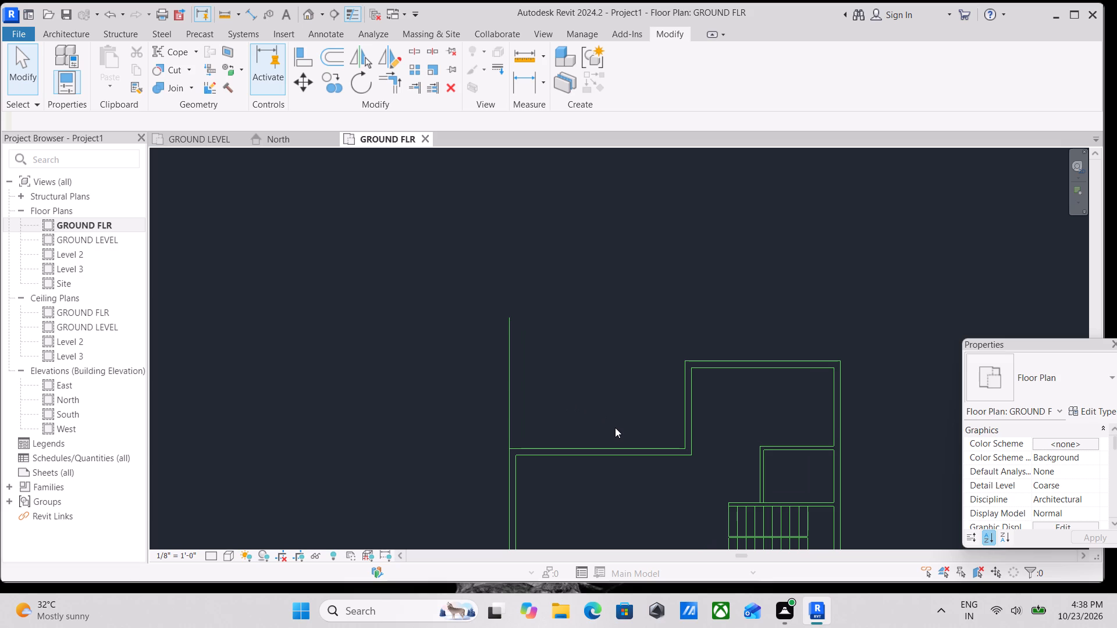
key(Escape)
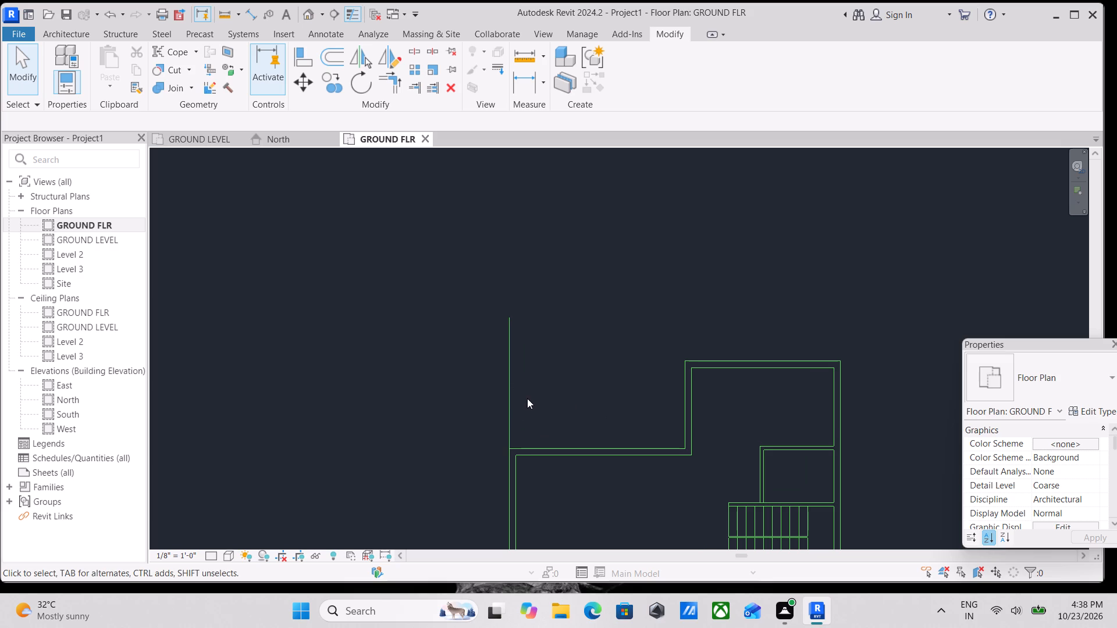
Create a parallel model line with Pick Lines, offset 5" east of the new 15' vertical line.
text(LI)
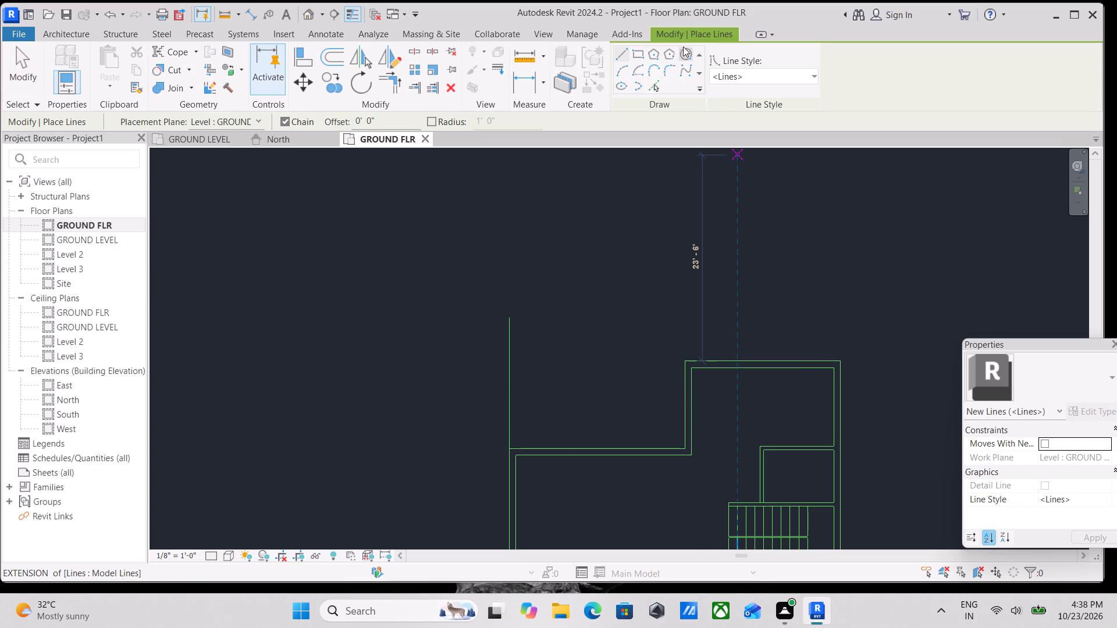
click(624, 55)
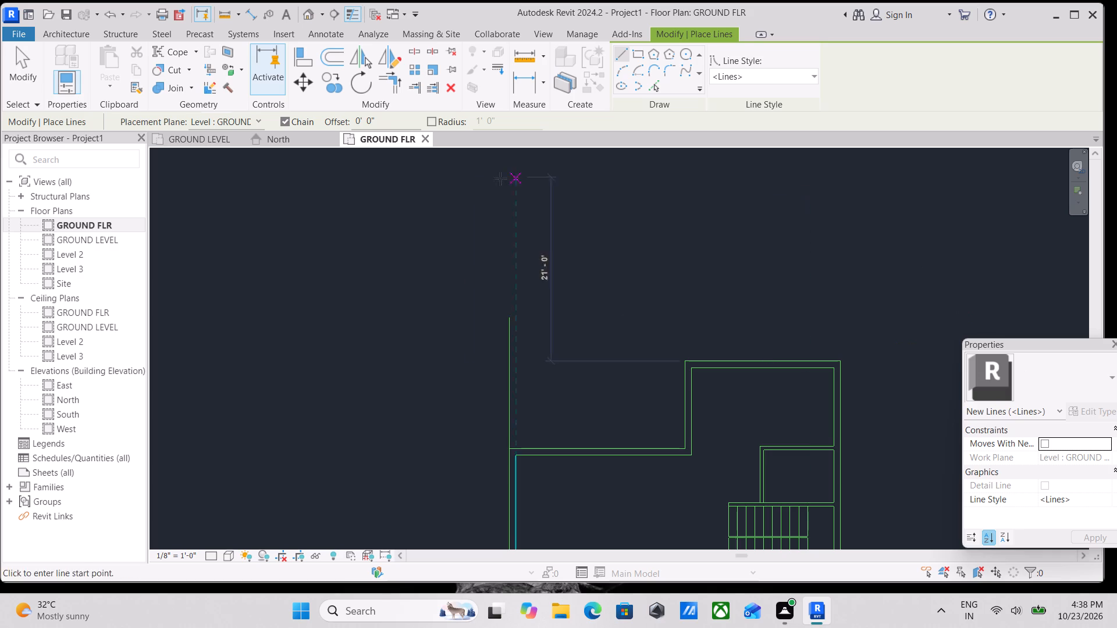
click(661, 93)
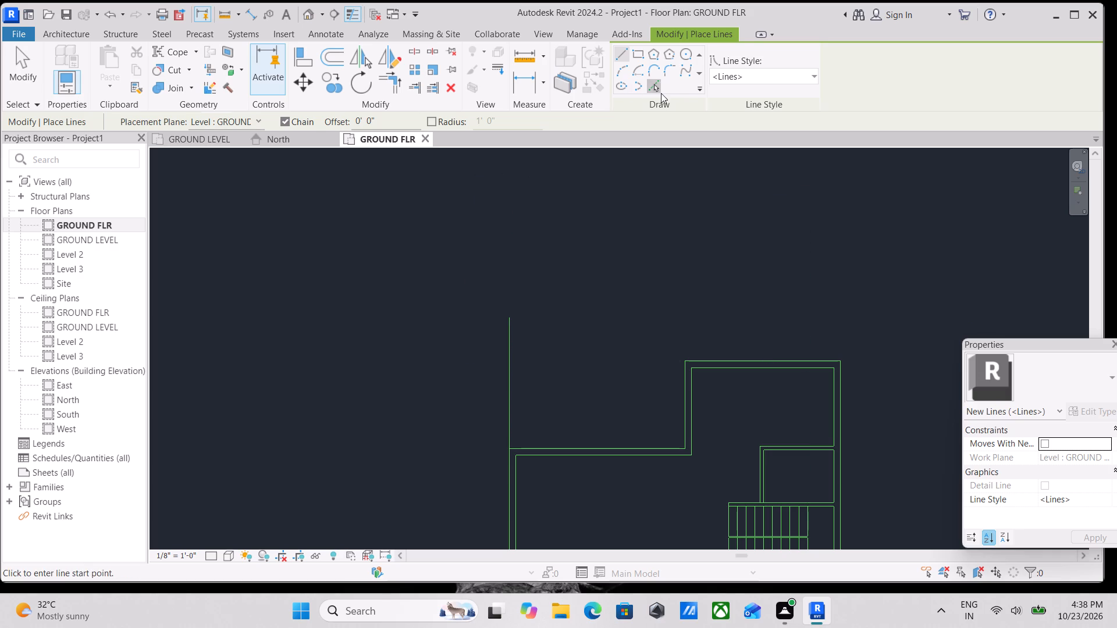
drag(363, 119, 270, 126)
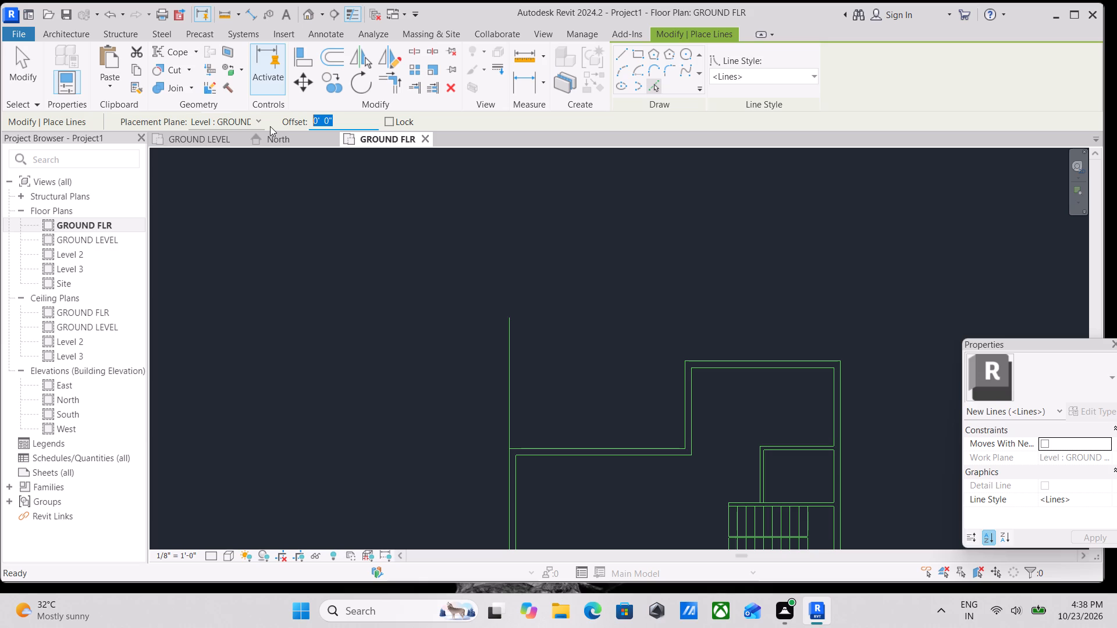
key(5)
key(shift+quotedbl)
key(Return)
scroll(512, 419, up, 2)
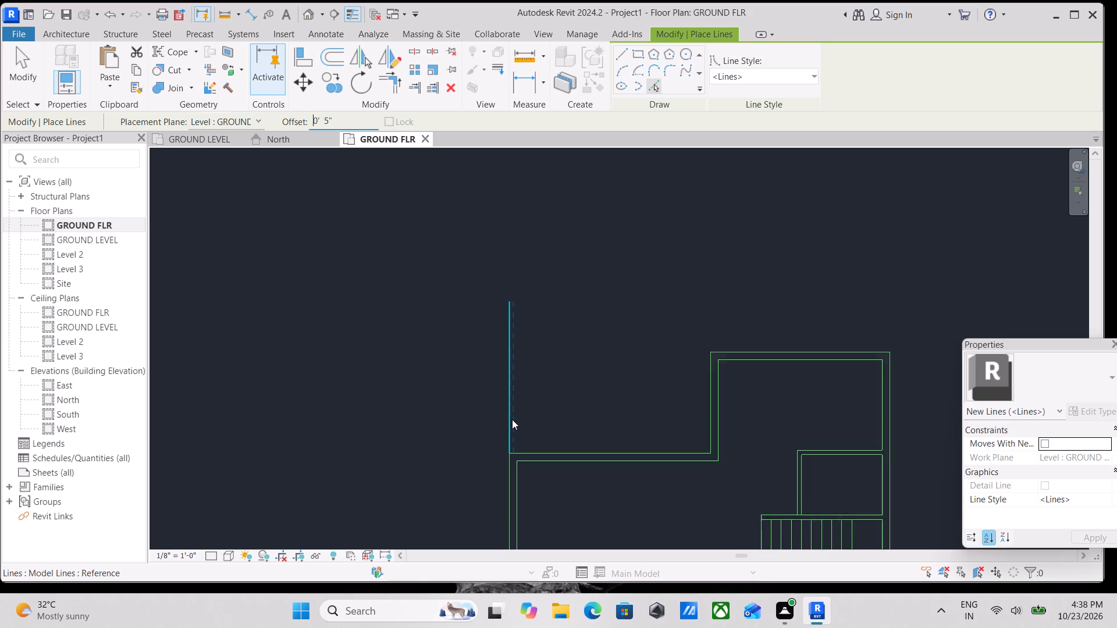
scroll(512, 419, up, 2)
click(511, 430)
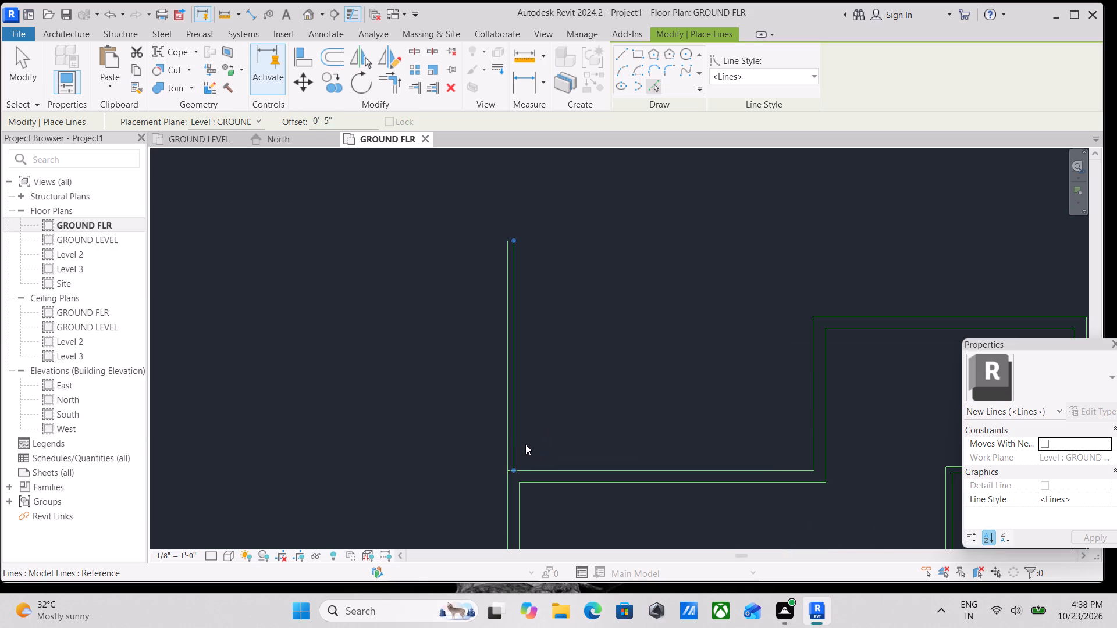
key(Escape)
scroll(525, 445, up, 2)
key(Escape)
Create another vertical model line with Pick Lines, offset 10' east of the new wall's inner line.
click(508, 449)
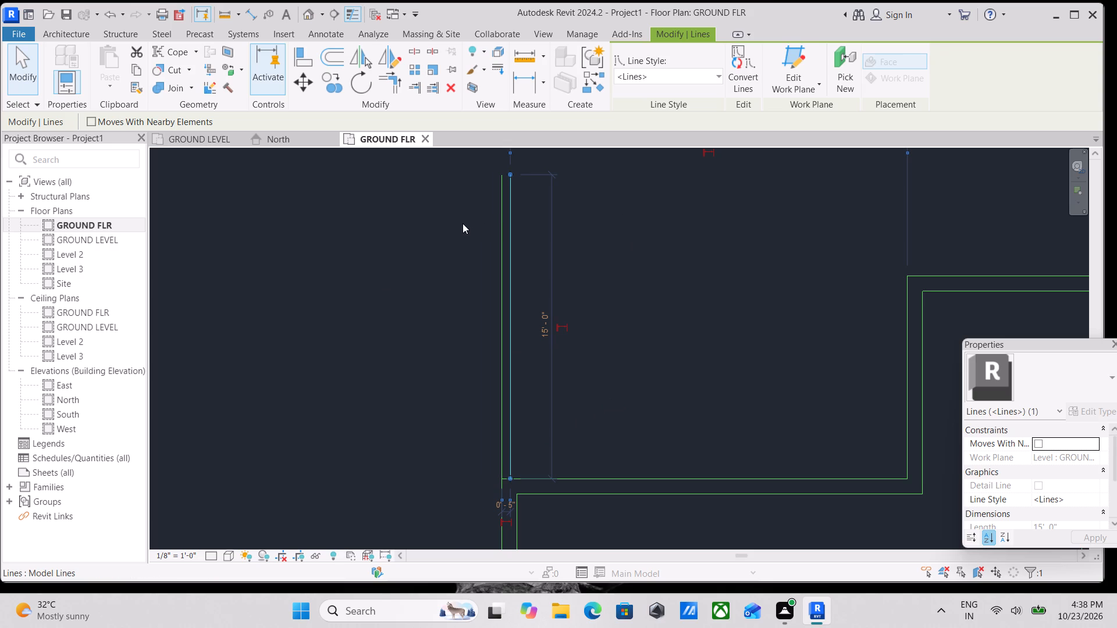
scroll(463, 223, down, 1)
middle_drag(463, 223, 481, 288)
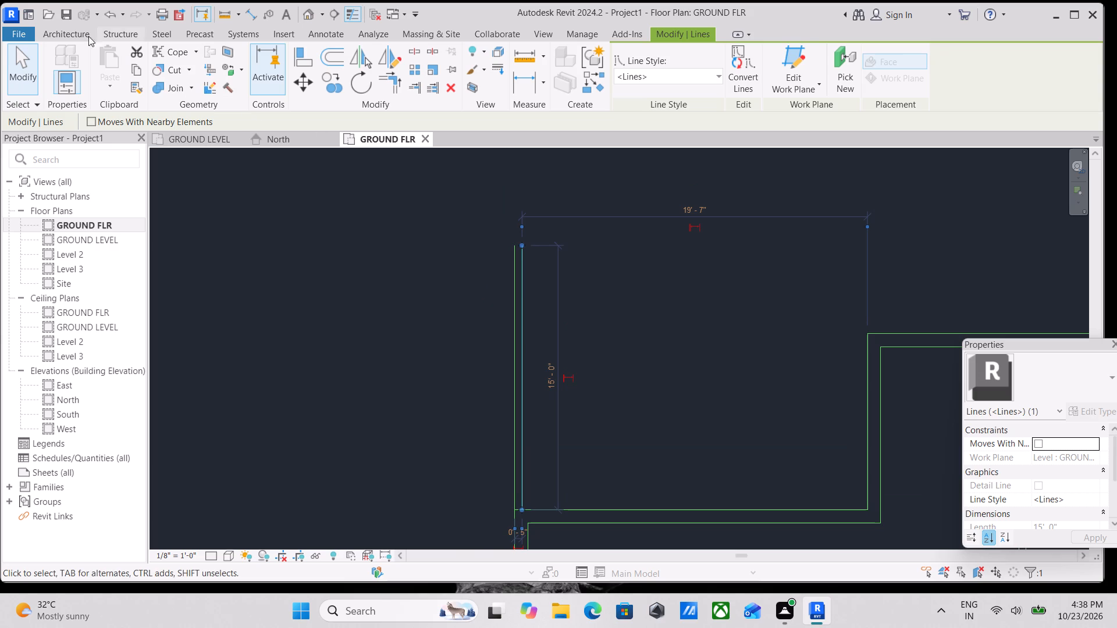
click(47, 32)
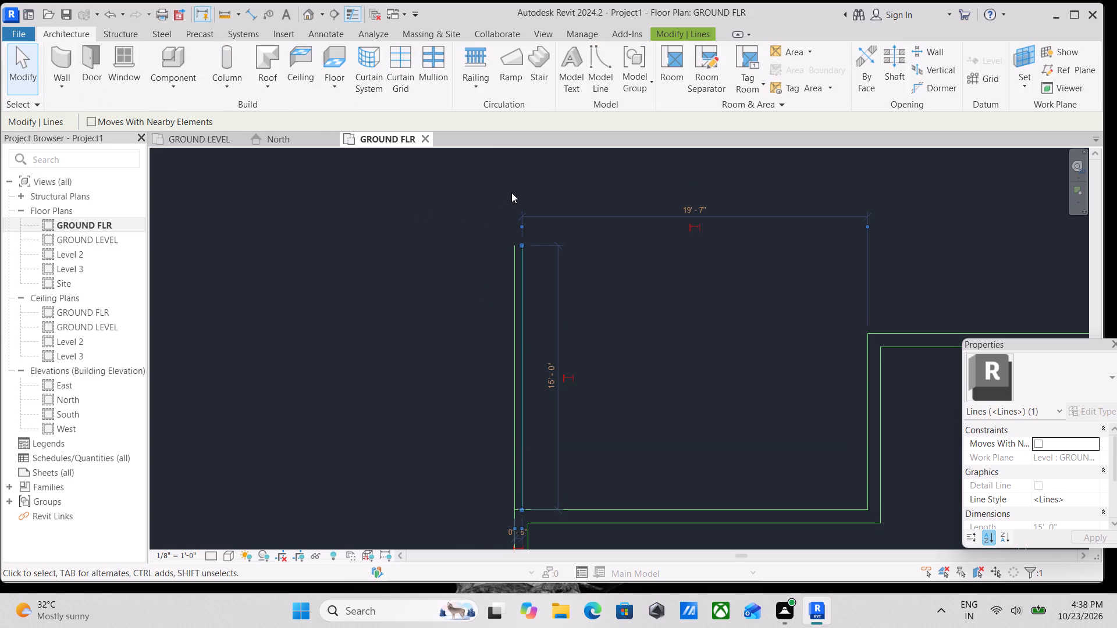
text(LI)
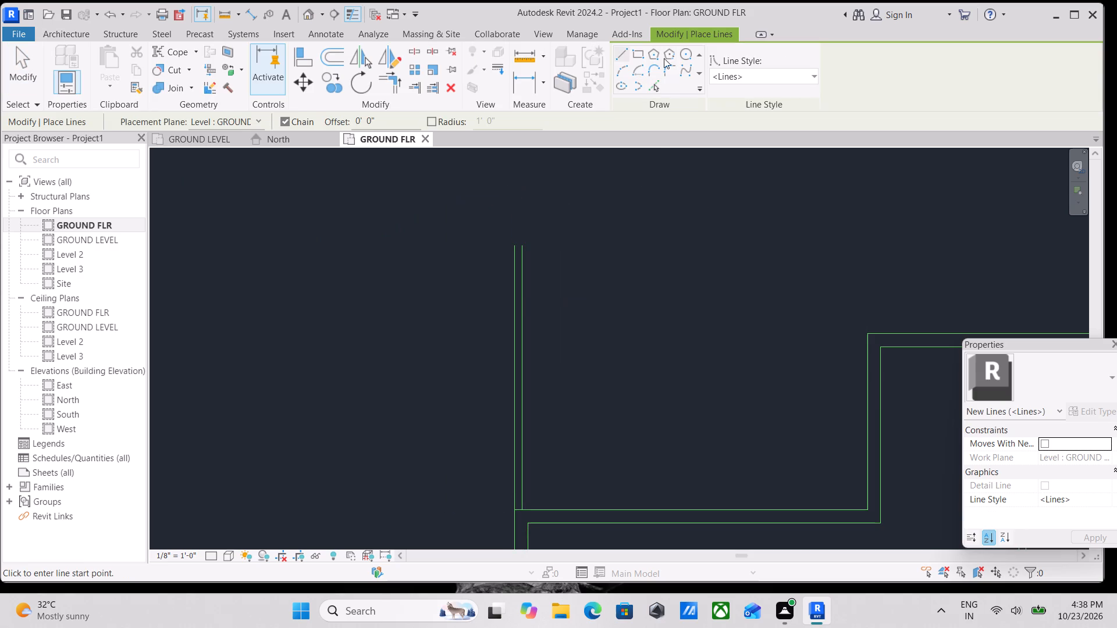
click(656, 83)
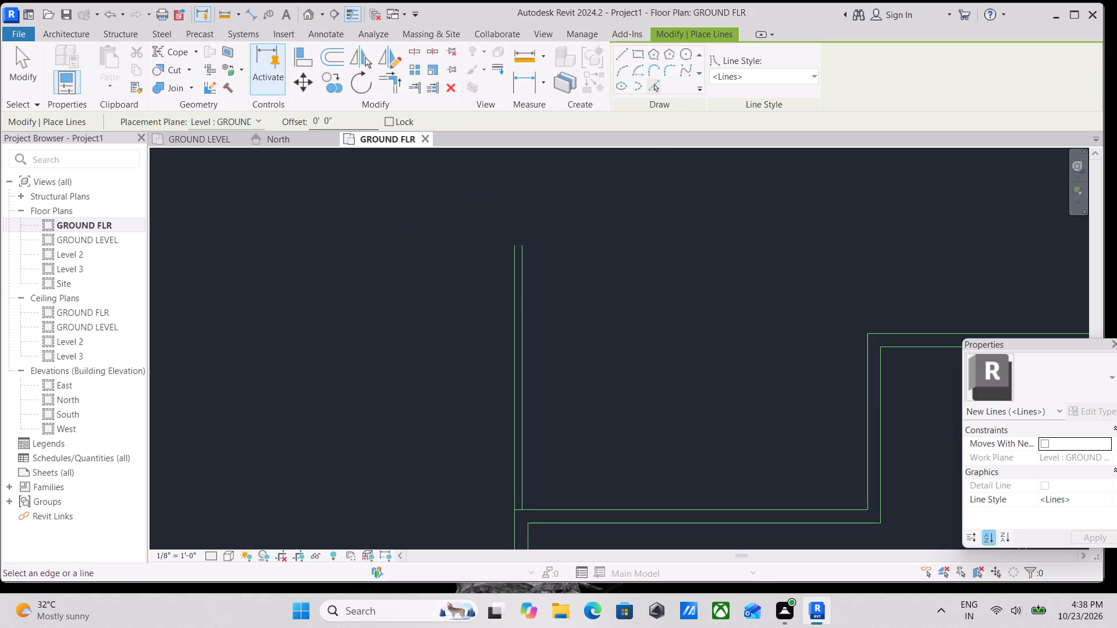
drag(354, 122, 290, 122)
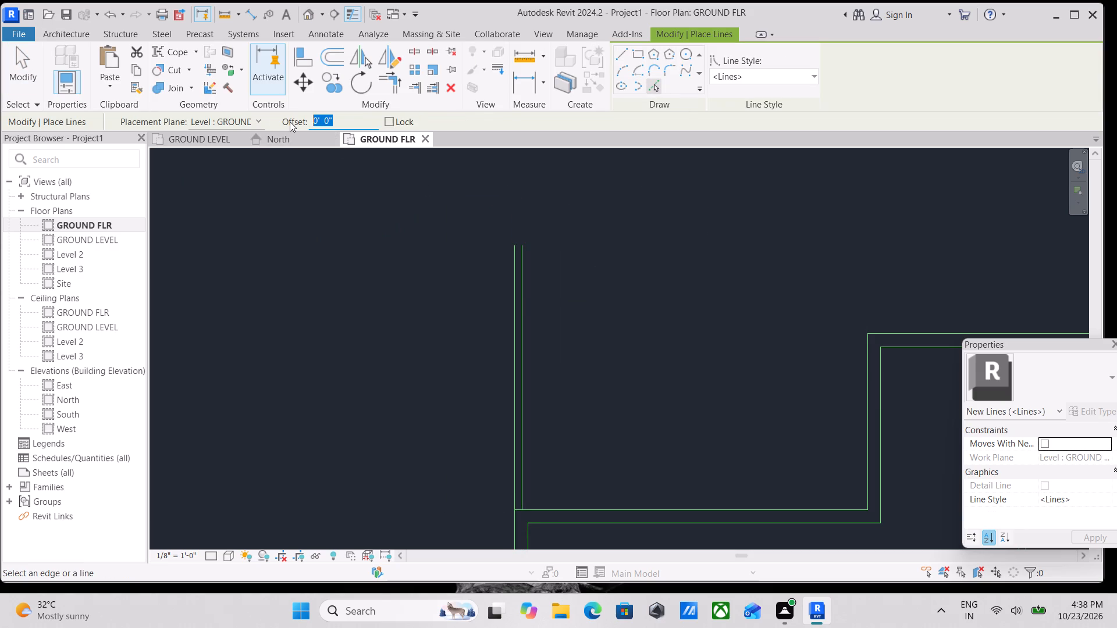
key(1)
text(0')
key(Return)
click(523, 407)
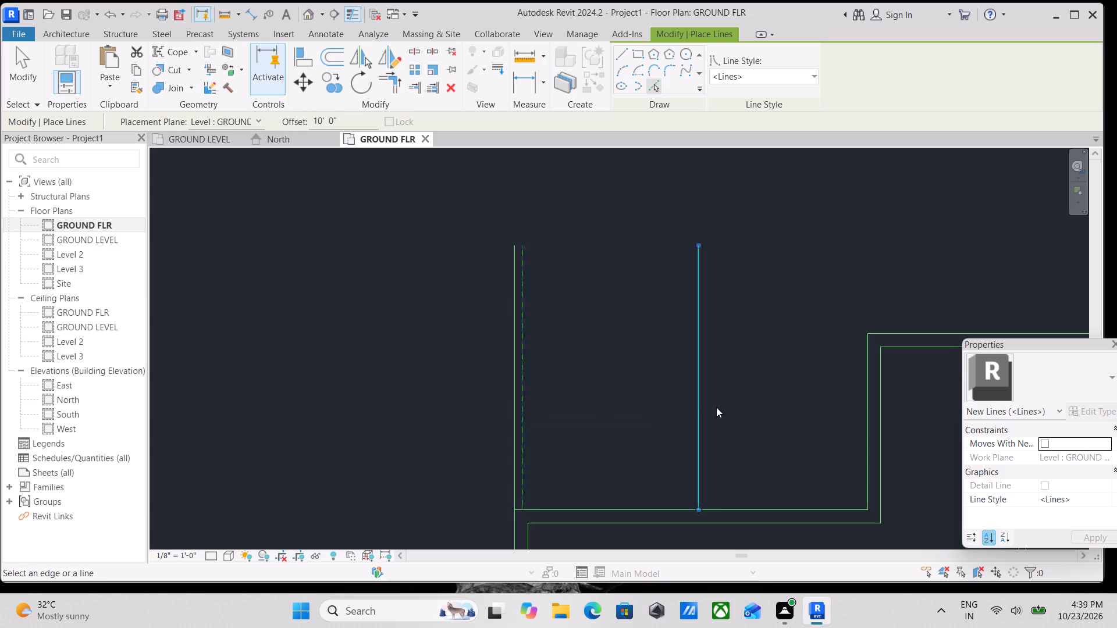
middle_drag(762, 401, 700, 366)
scroll(700, 366, down, 1)
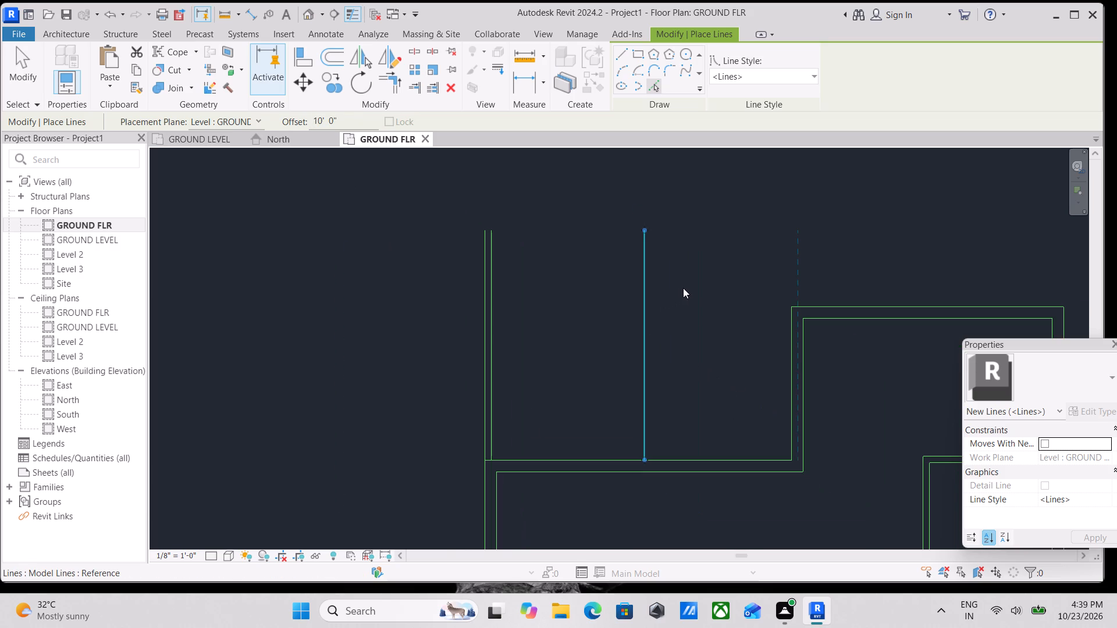
key(Escape)
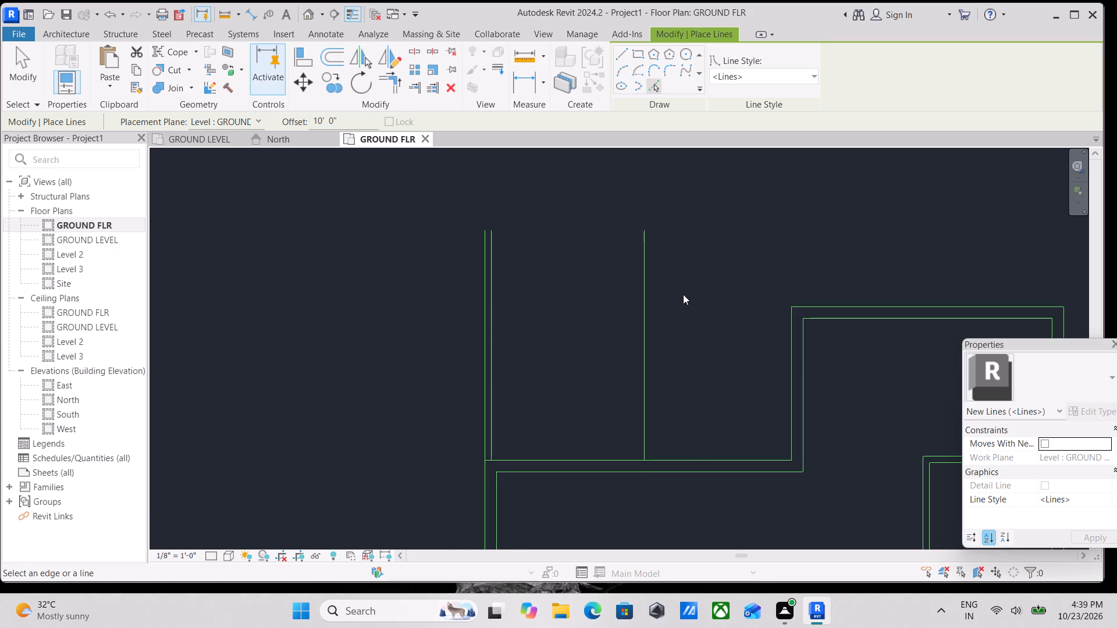
Create a parallel model line with Pick Lines, offset 5" east of the new room's east wall line.
key(5)
key(shift+quotedbl)
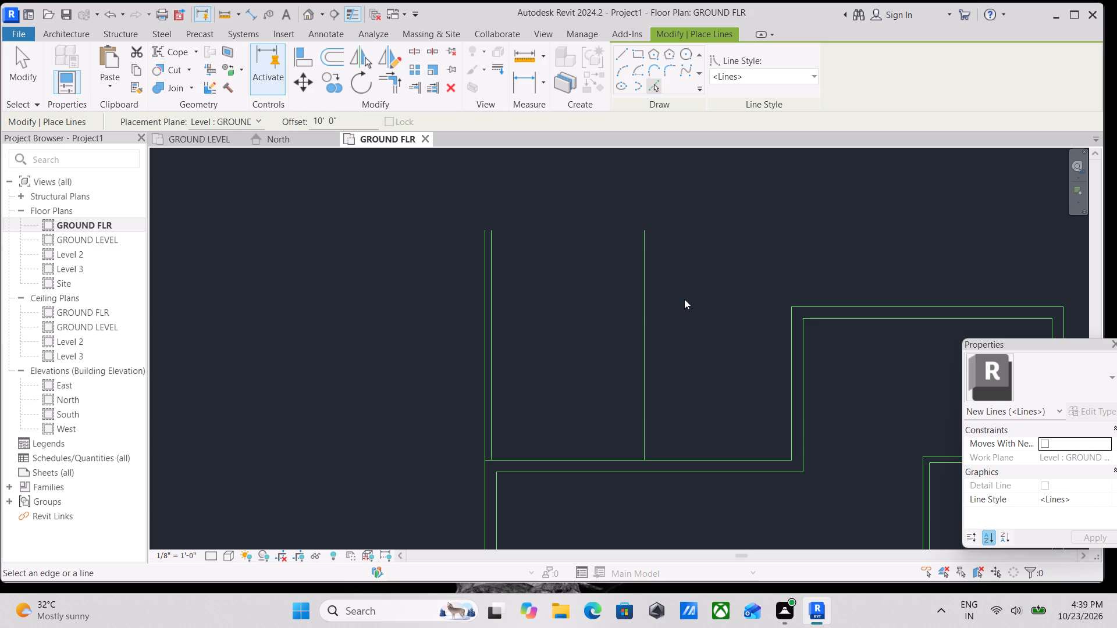
drag(342, 120, 266, 137)
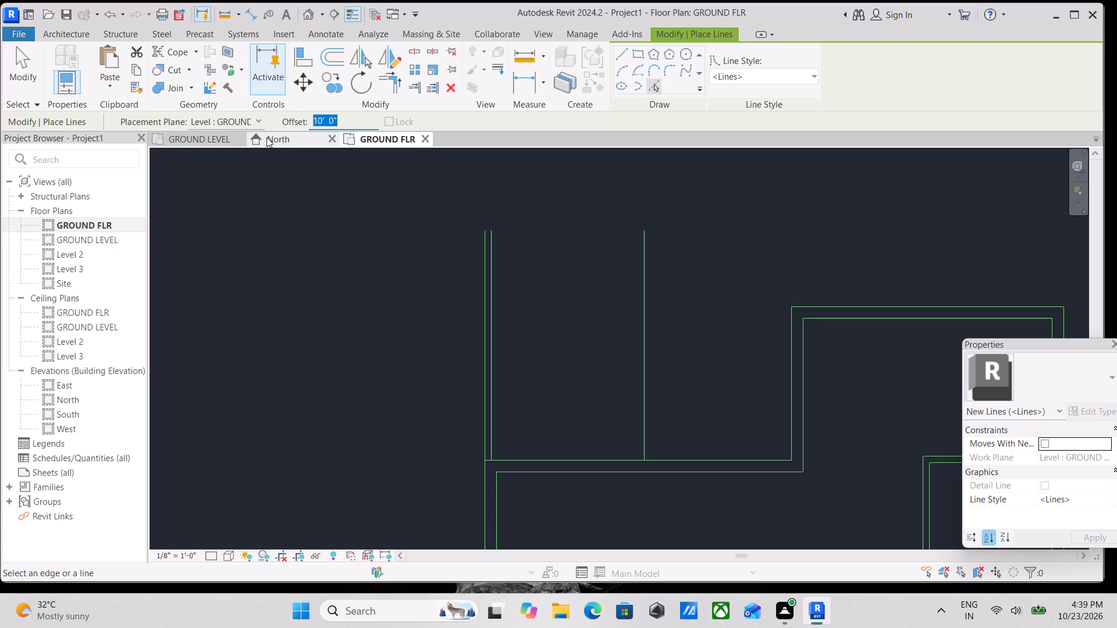
key(5)
key(shift+quotedbl)
key(Return)
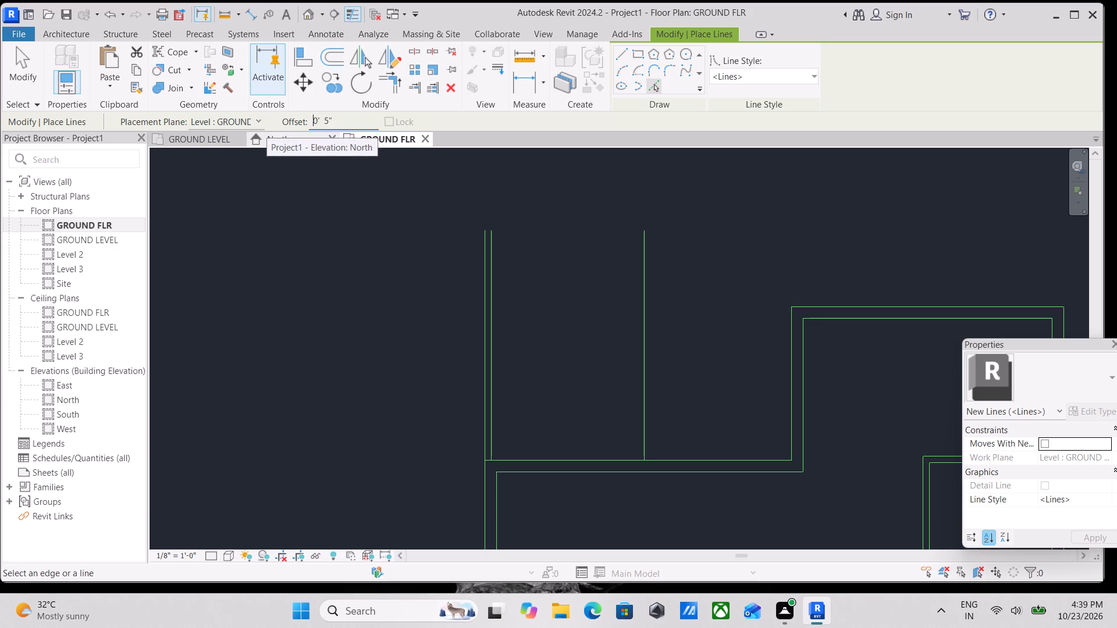
click(648, 379)
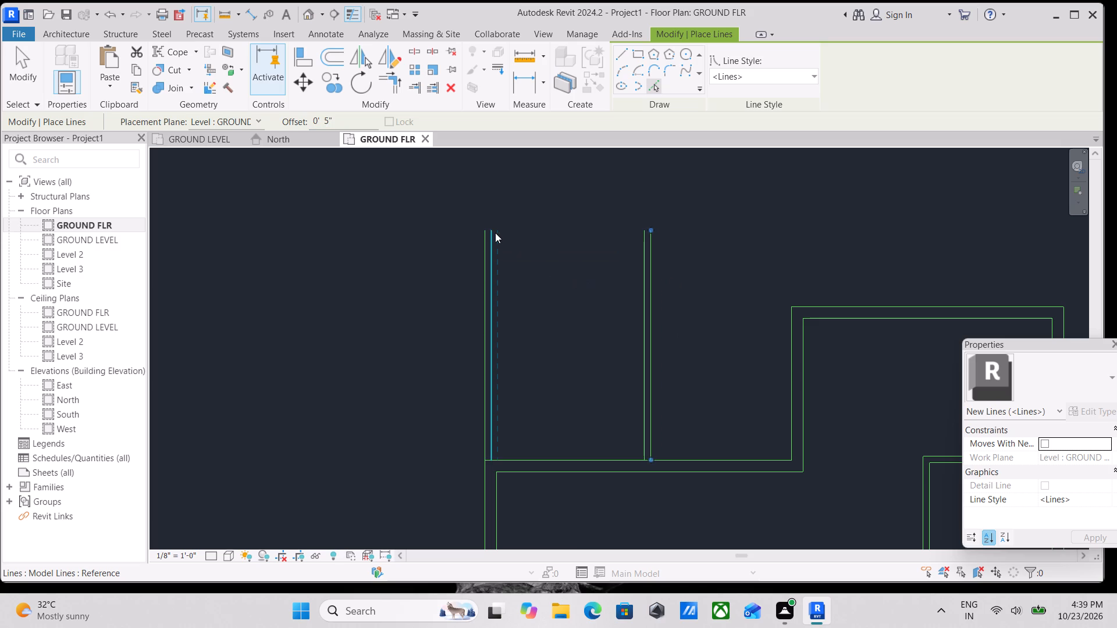
key(Escape)
key(Escape)
Draw a horizontal model line closing the new room's north side between the outer wall lines' upper ends.
scroll(579, 213, up, 2)
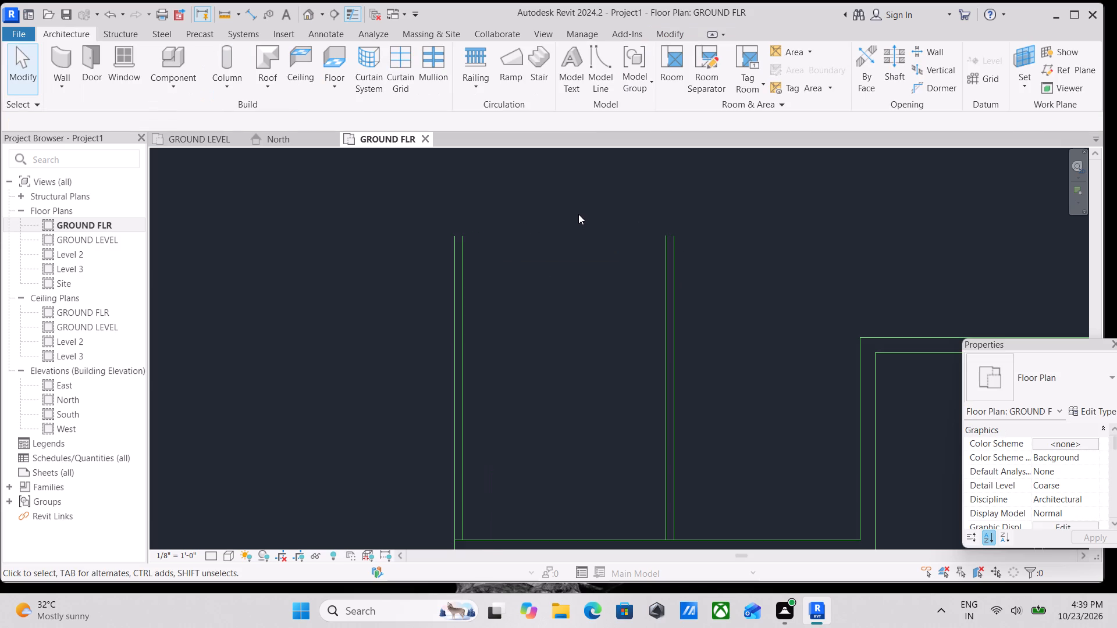
key(l)
key(Return)
click(671, 229)
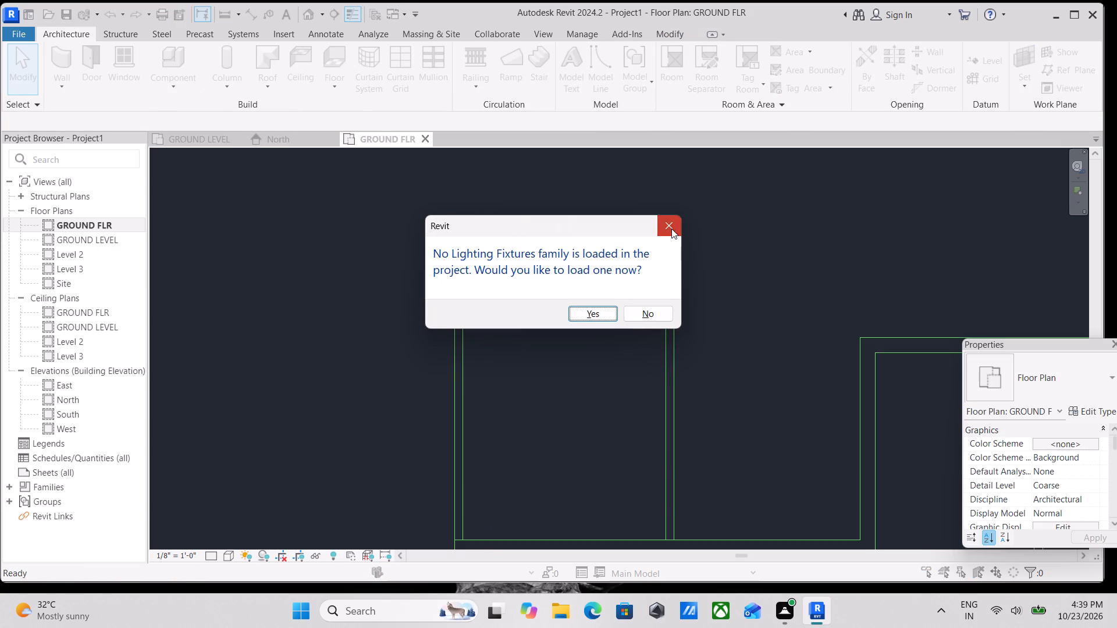
text(LI)
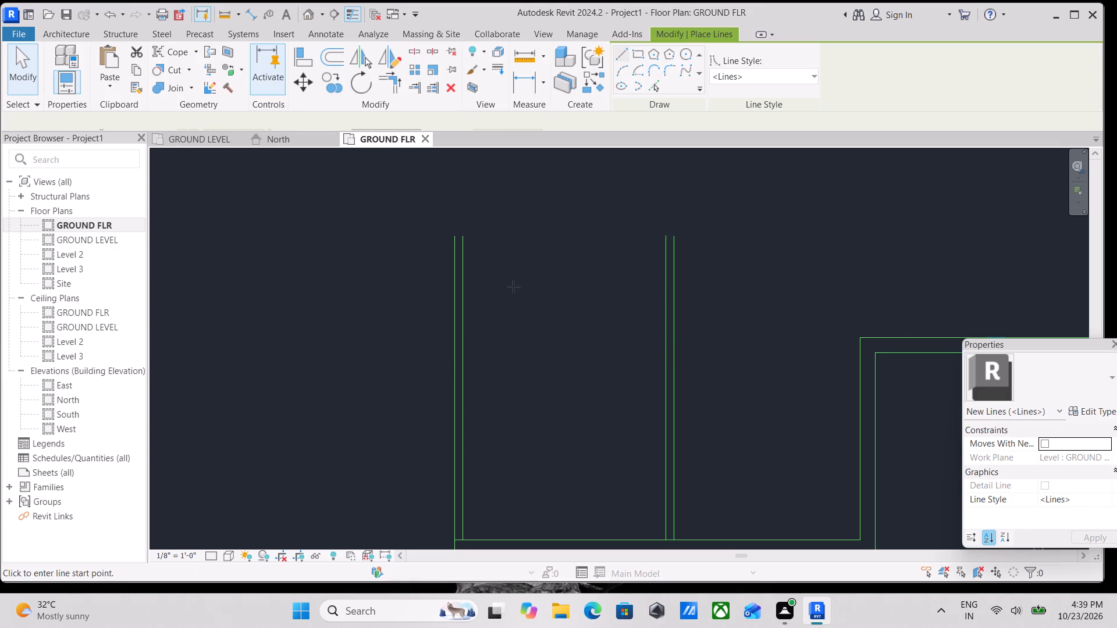
scroll(452, 233, up, 2)
click(450, 235)
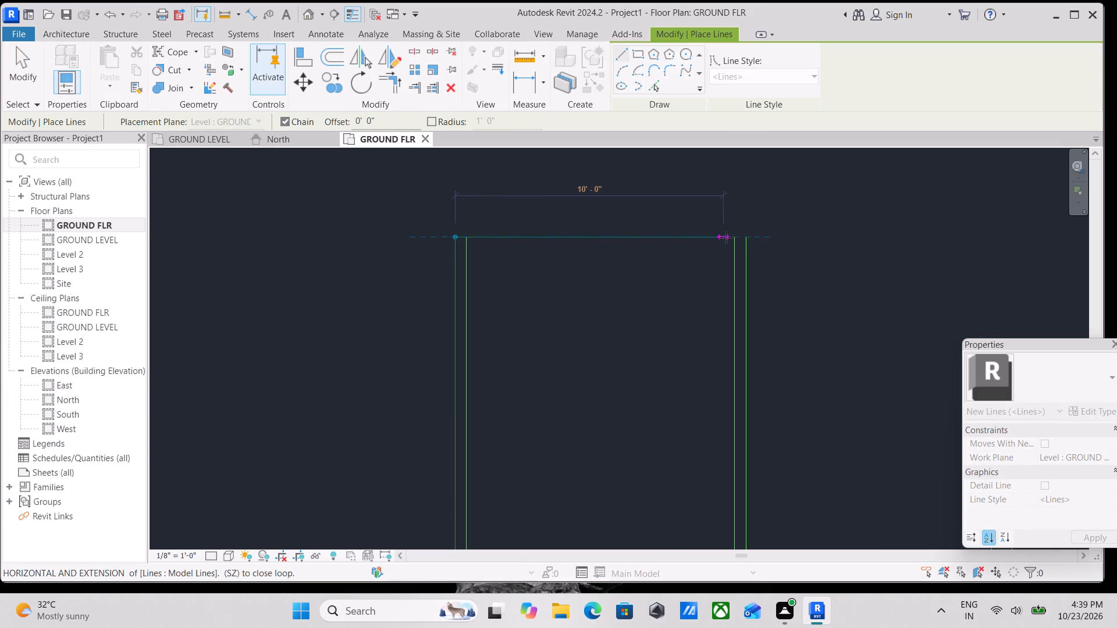
click(747, 237)
key(Escape)
key(Escape)
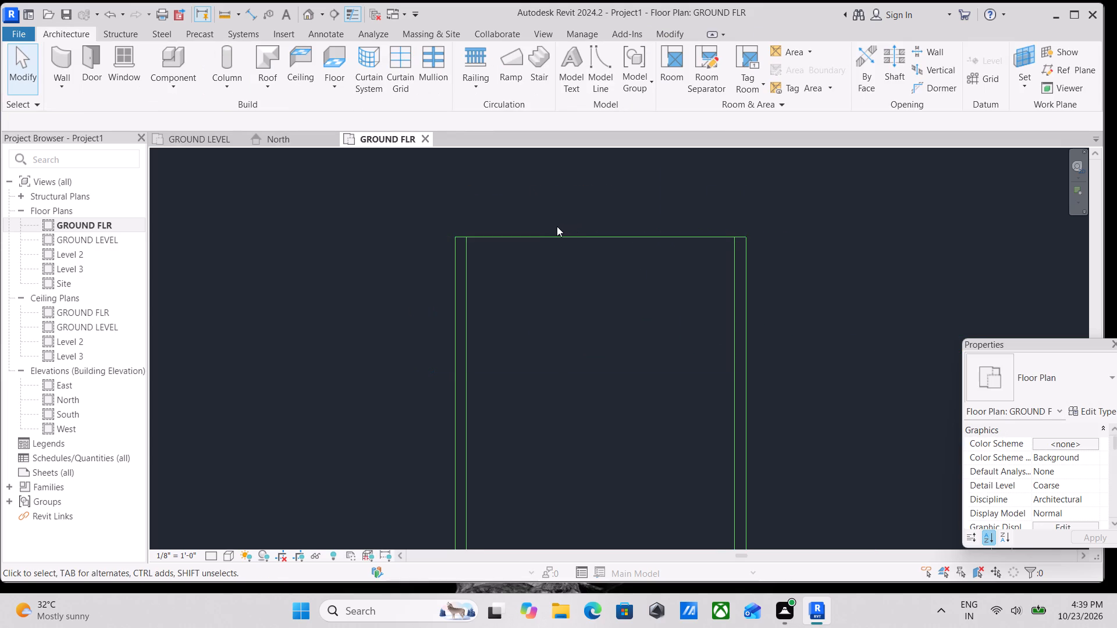
Create a parallel model line with Pick Lines, offset 5" south of the new room's north line.
text(LI)
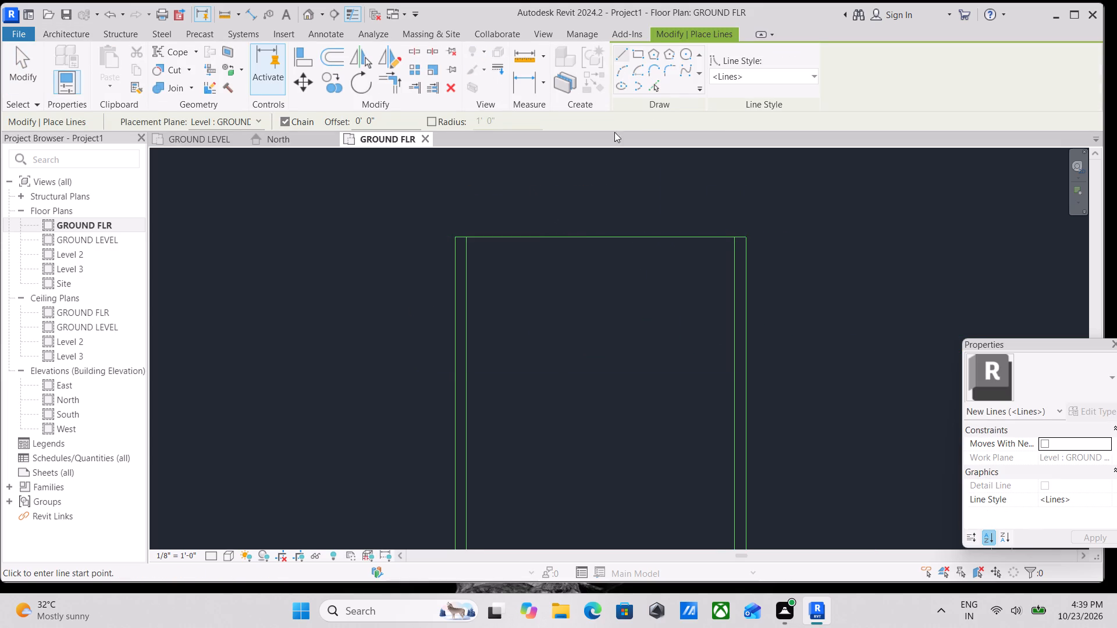
click(658, 87)
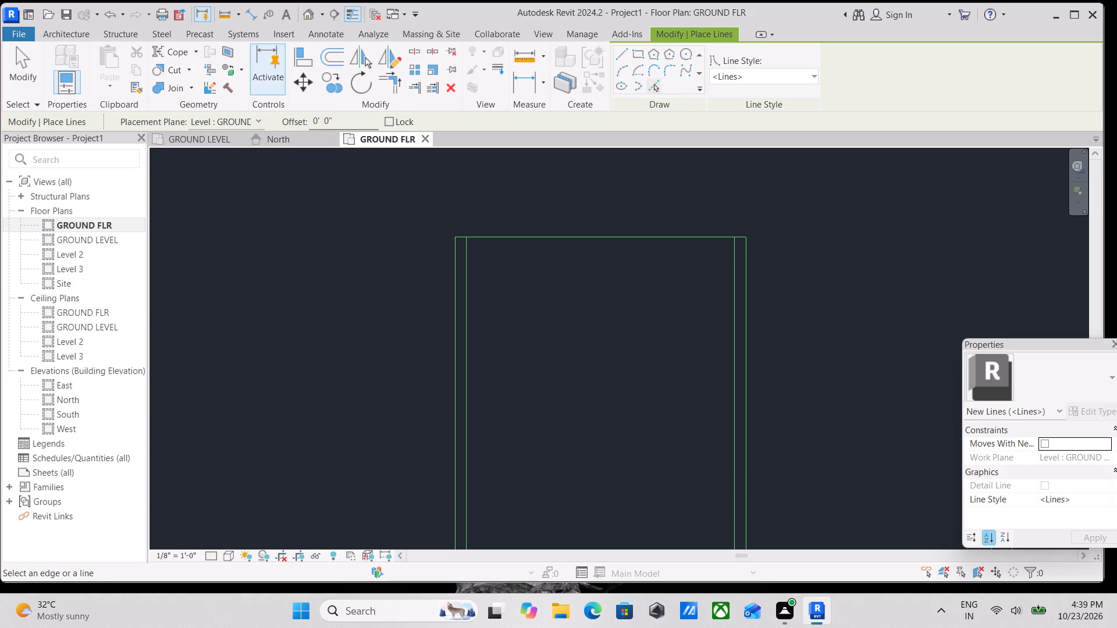
drag(333, 123, 284, 124)
key(5)
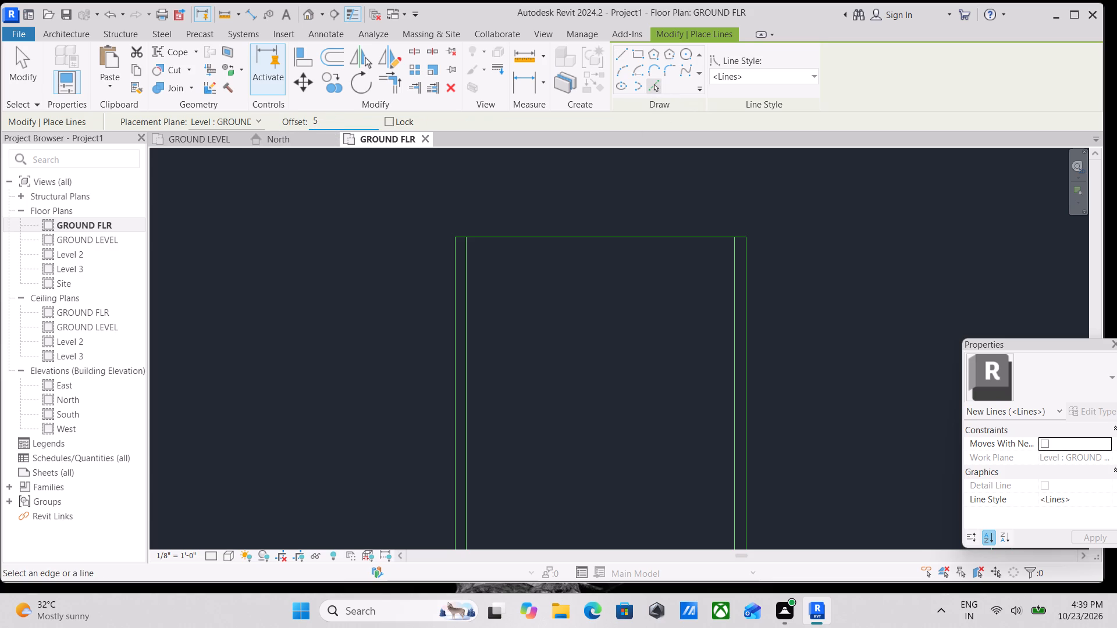
key(shift+quotedbl)
key(Return)
click(570, 242)
scroll(636, 223, down, 2)
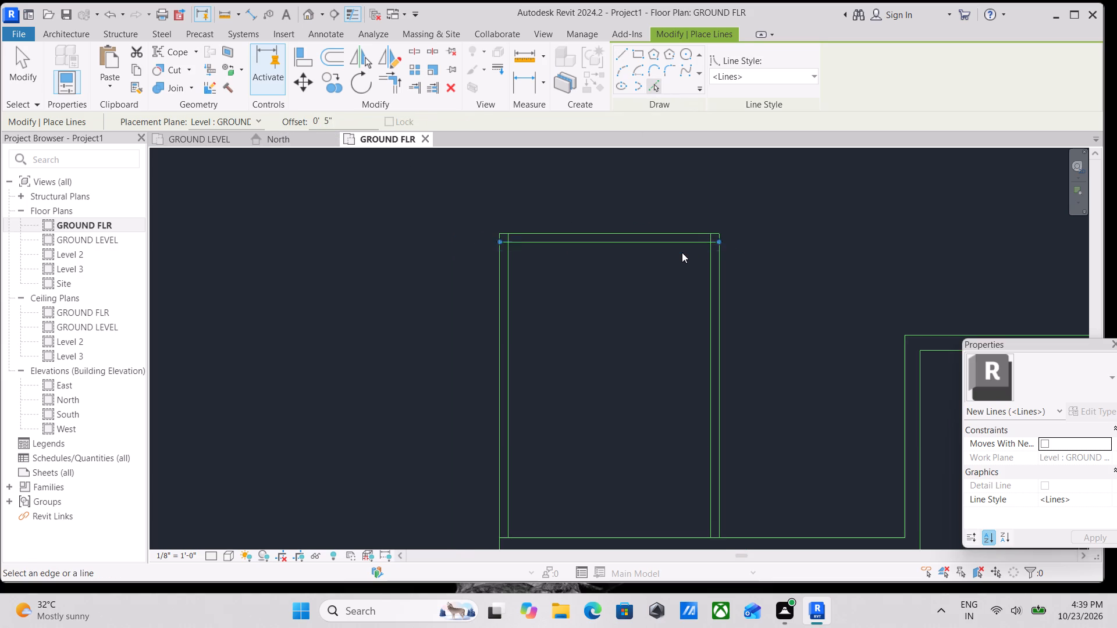
scroll(682, 252, down, 2)
key(Escape)
Trim the new room's inner wall lines into clean corners at the northeast and northwest.
scroll(729, 253, up, 1)
text(TR)
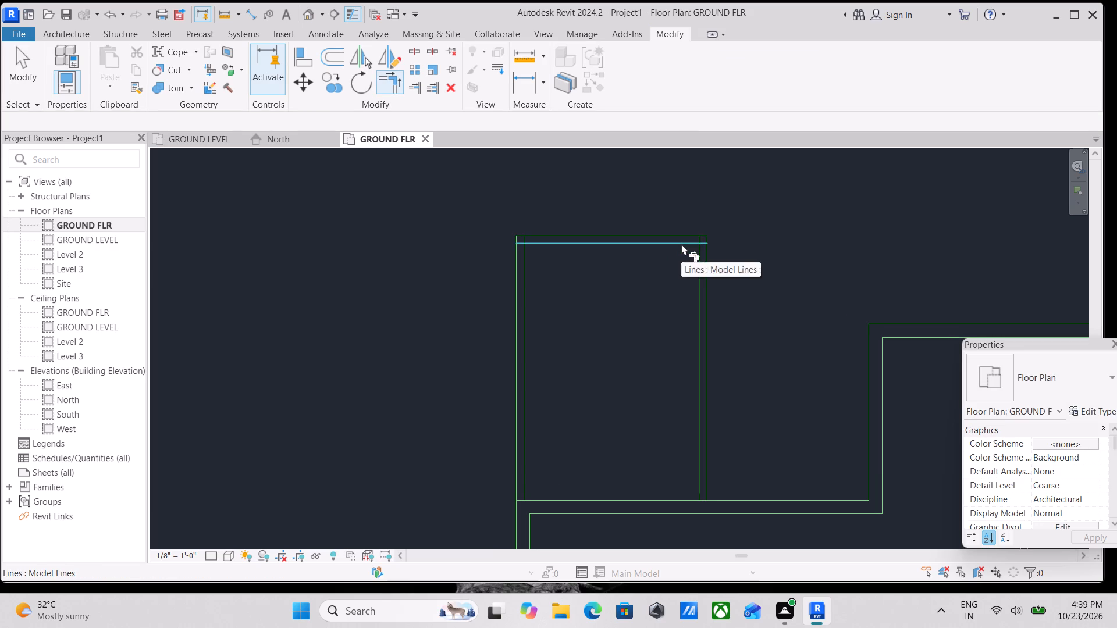
click(681, 244)
click(701, 267)
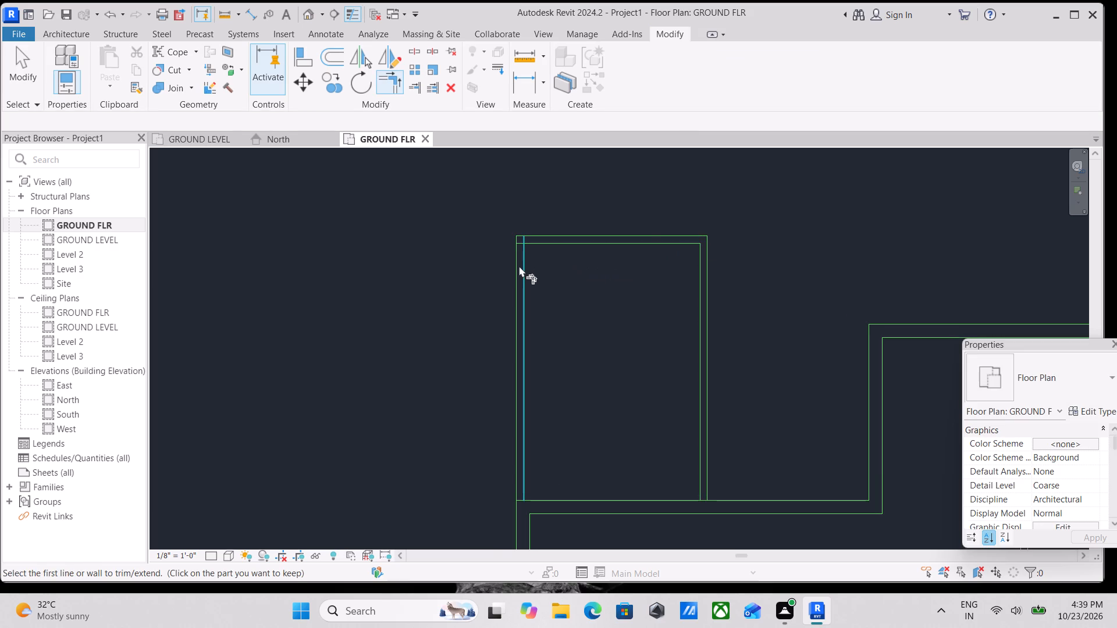
click(521, 267)
click(533, 246)
Examine the ground floor outline around the new northwest room and the gap beside the northeast wing.
scroll(533, 246, down, 2)
middle_drag(533, 246, 540, 185)
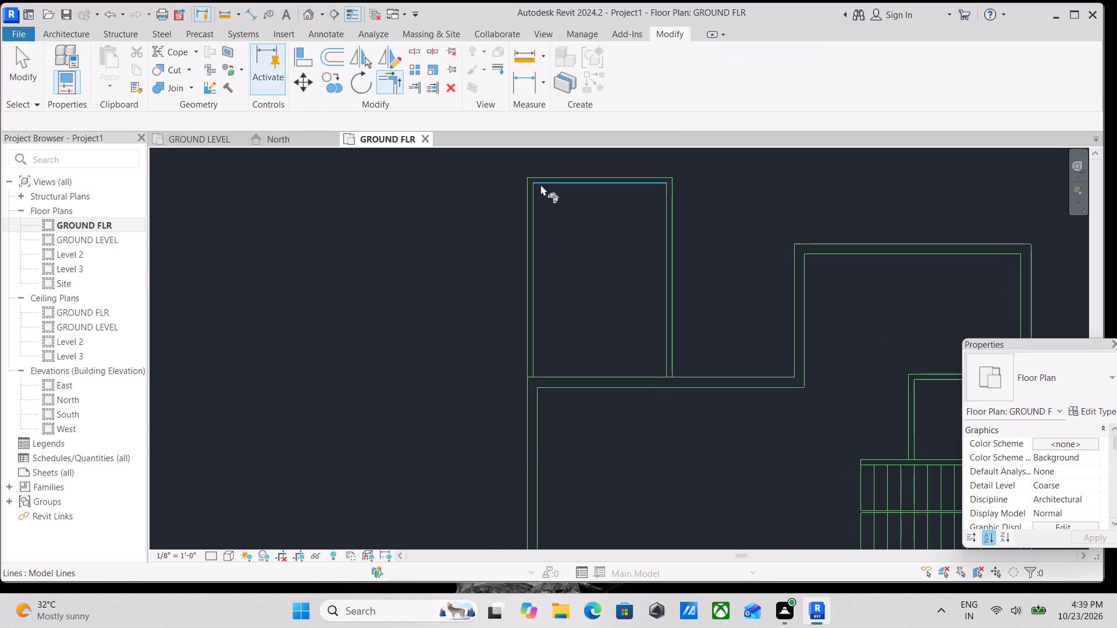
scroll(540, 184, down, 3)
scroll(596, 279, down, 2)
middle_drag(599, 284, 564, 244)
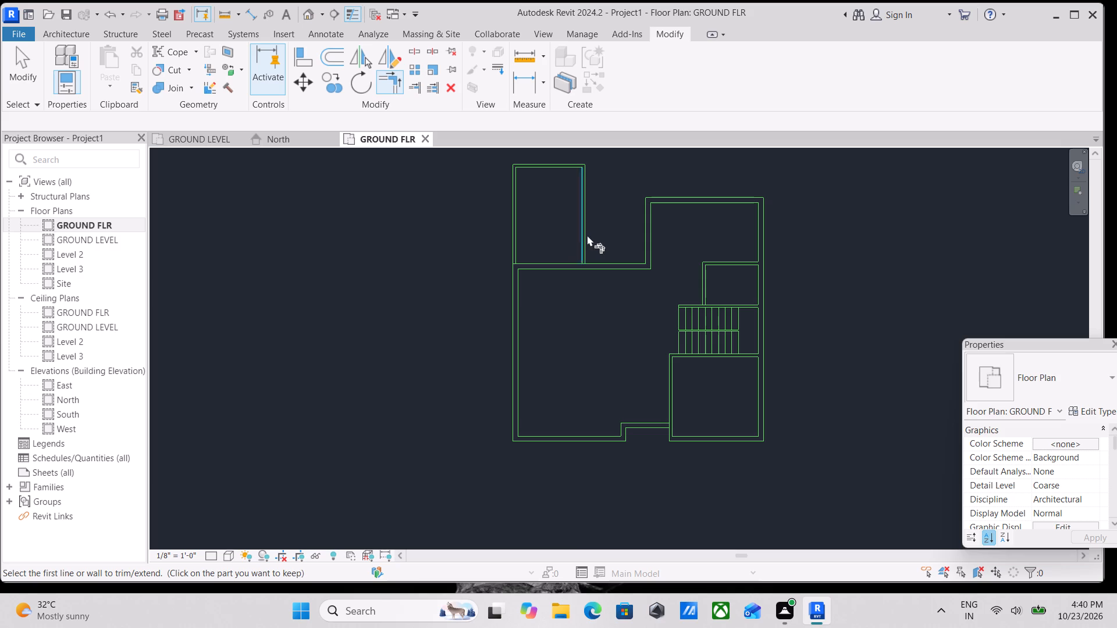
scroll(595, 238, up, 2)
scroll(640, 235, down, 2)
middle_drag(644, 259, 648, 322)
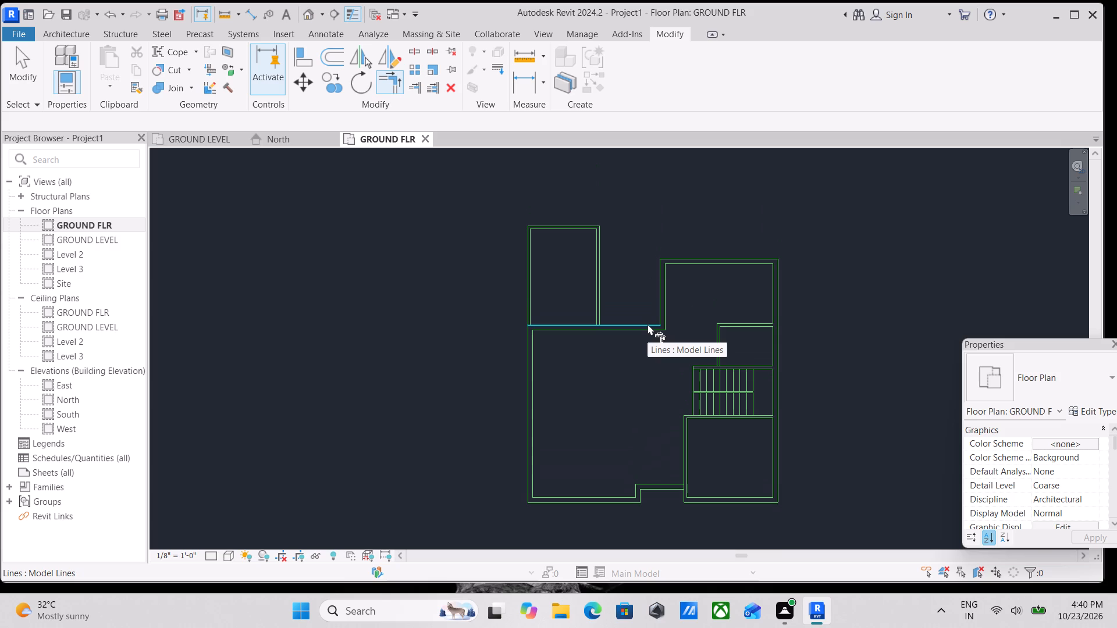
Draw chained model lines from the new room's outer northeast corner, 9'-2" east and south to the northeast wing's outer corner.
key(l)
key(Return)
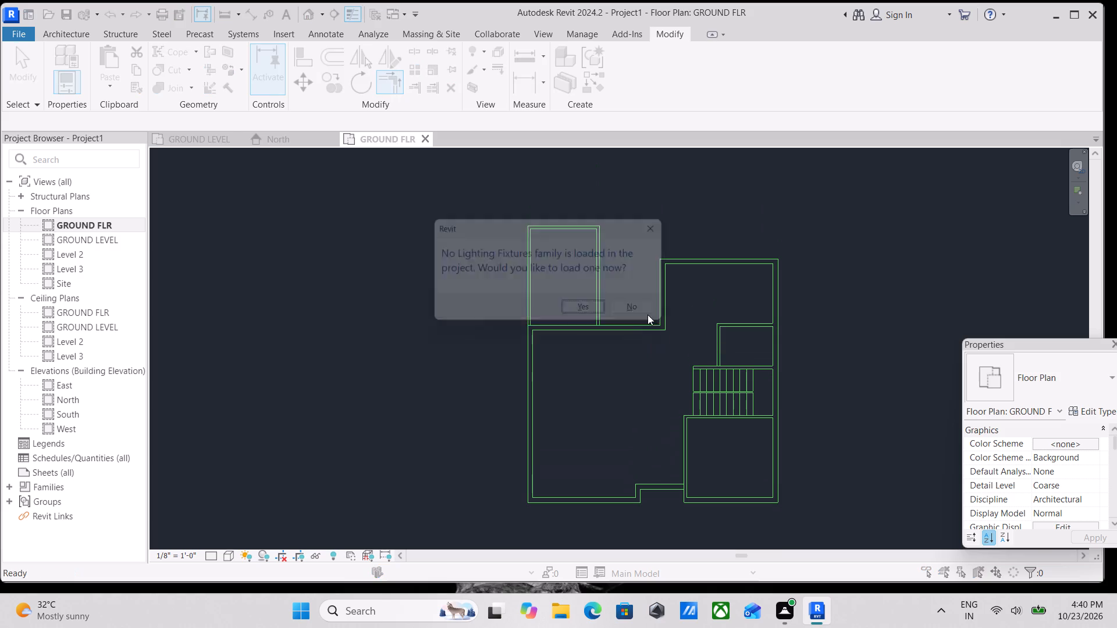
click(674, 223)
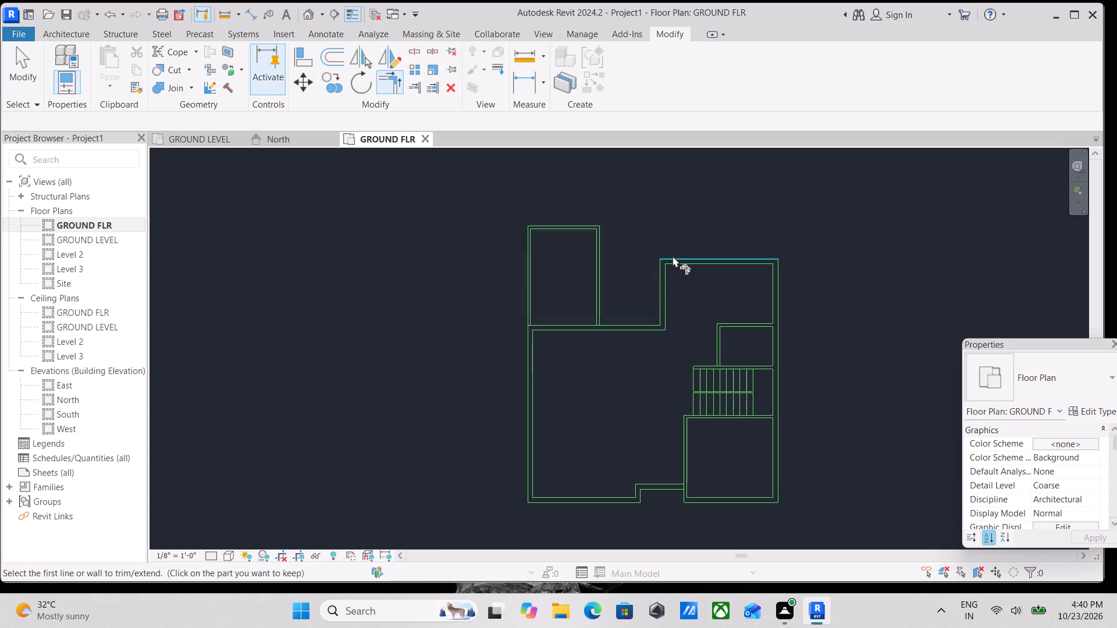
key(l)
key(i)
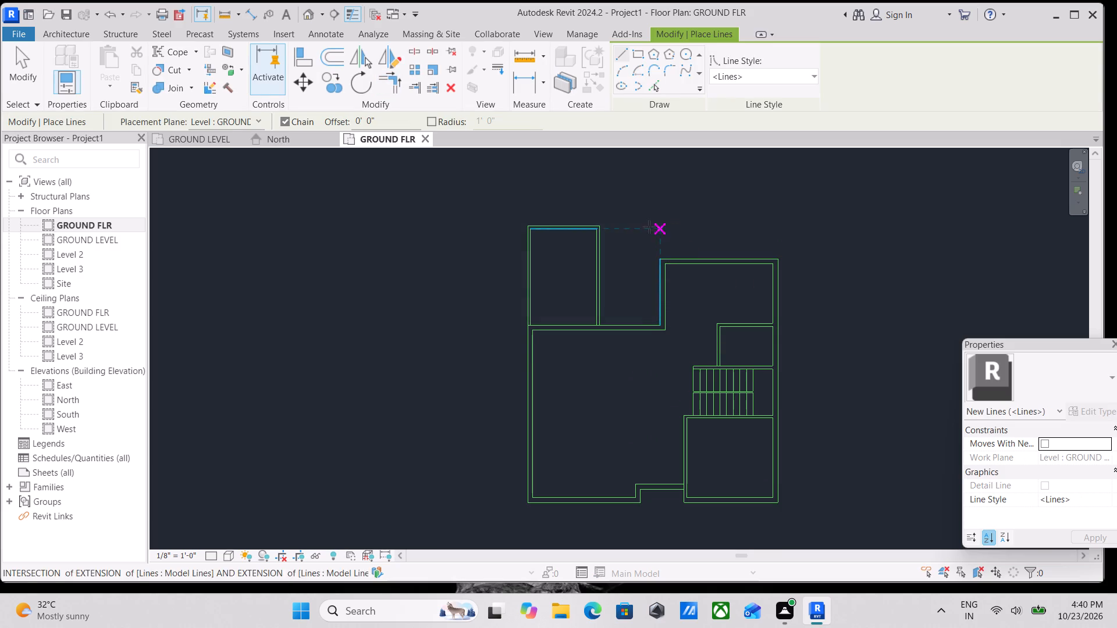
scroll(594, 220, up, 7)
click(606, 233)
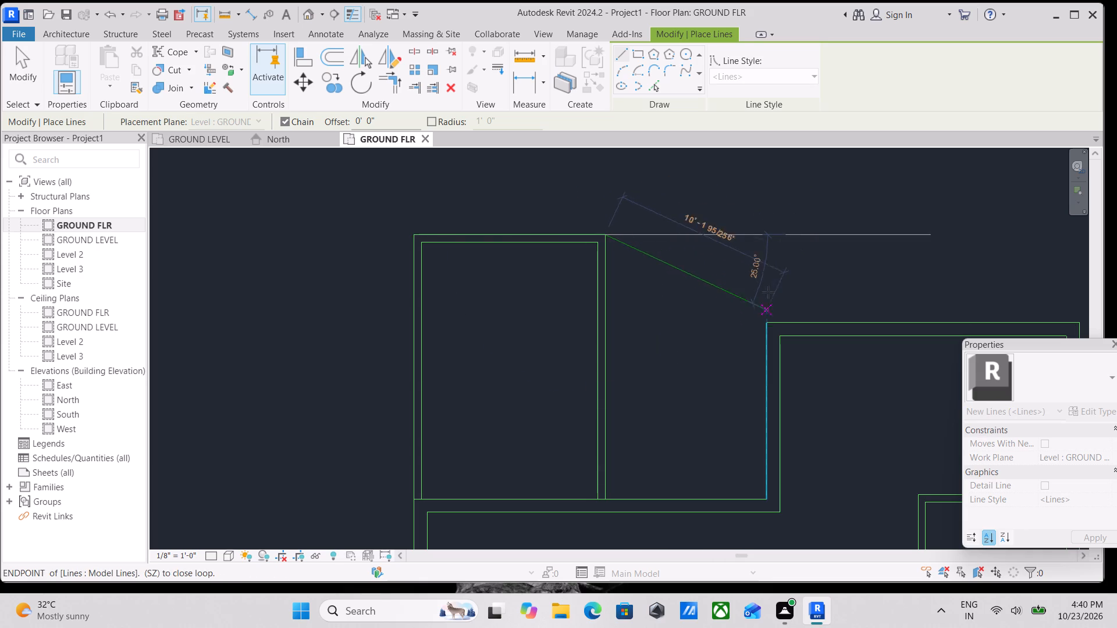
click(767, 233)
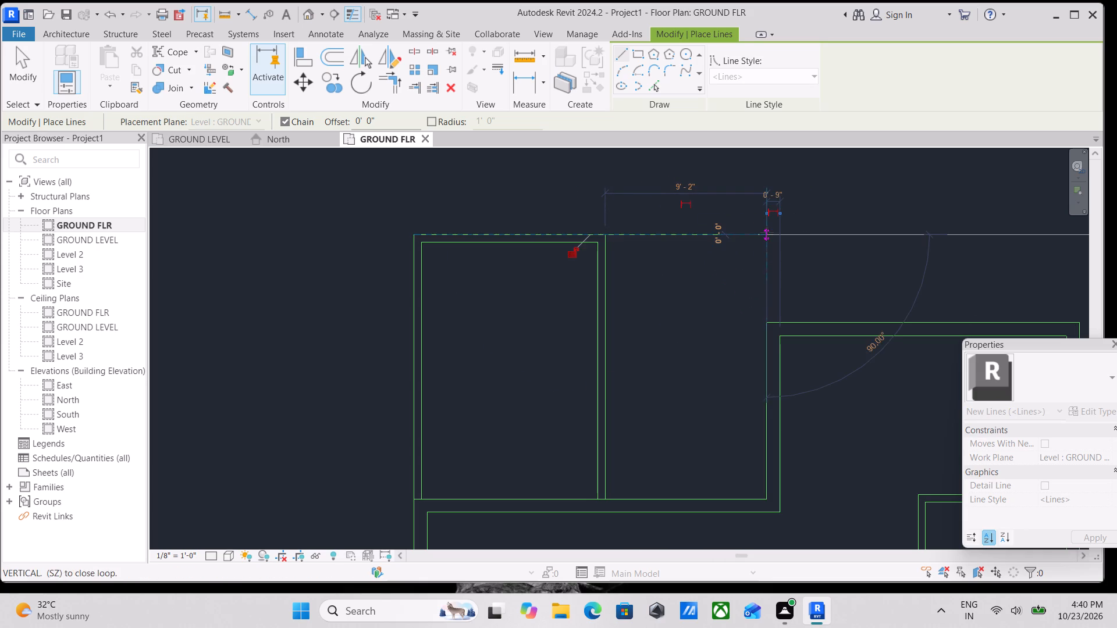
click(769, 323)
scroll(769, 323, down, 3)
key(Escape)
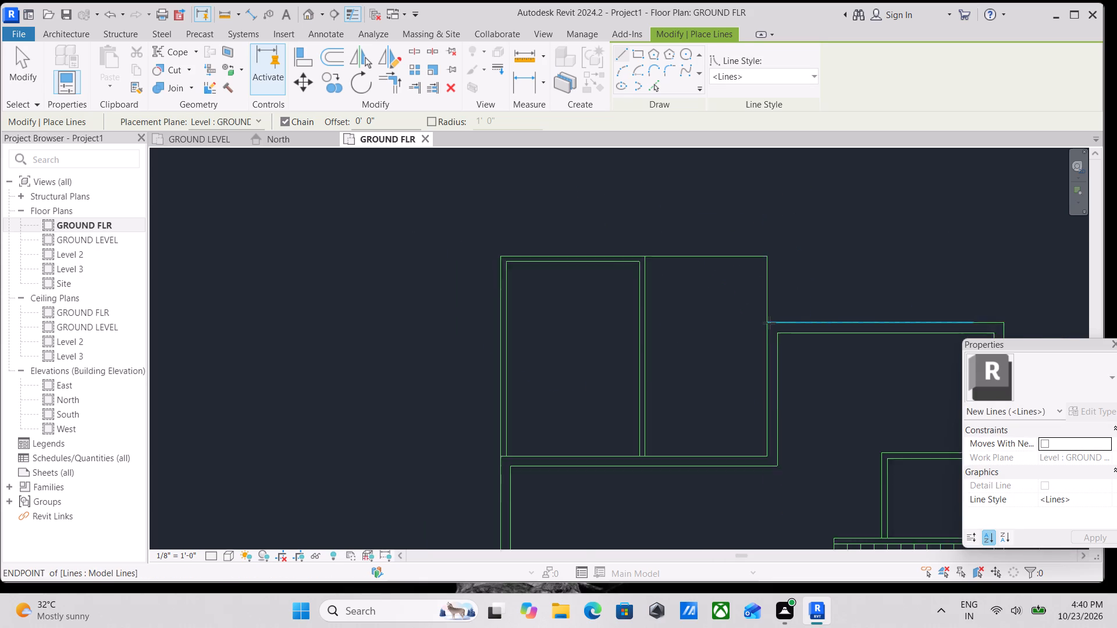
scroll(714, 368, down, 3)
middle_drag(706, 349, 654, 235)
key(Escape)
scroll(748, 311, down, 2)
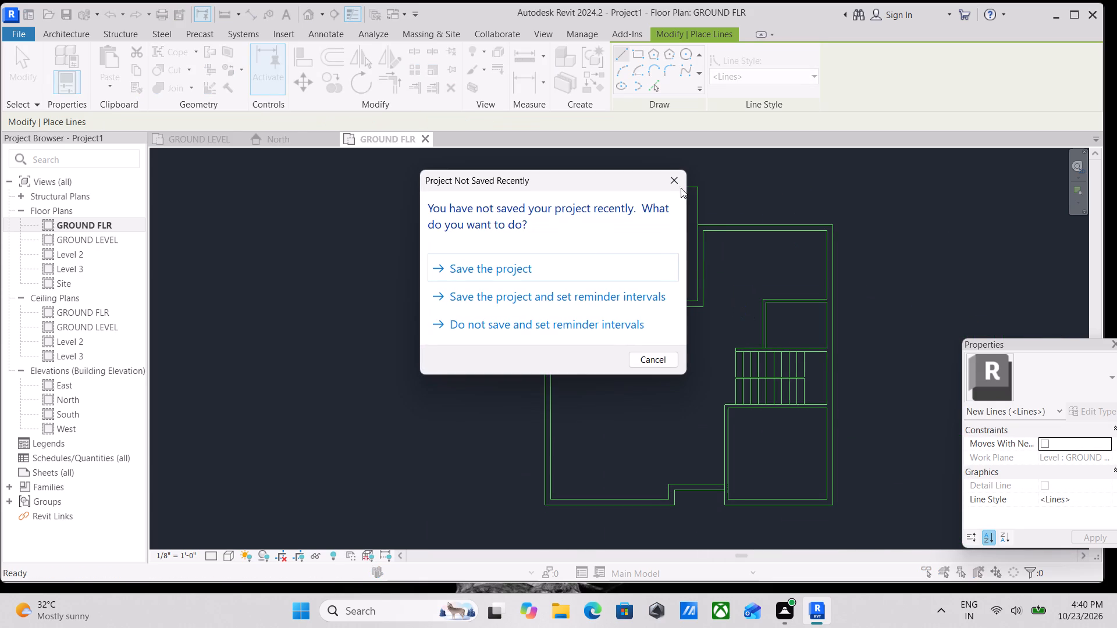
click(680, 174)
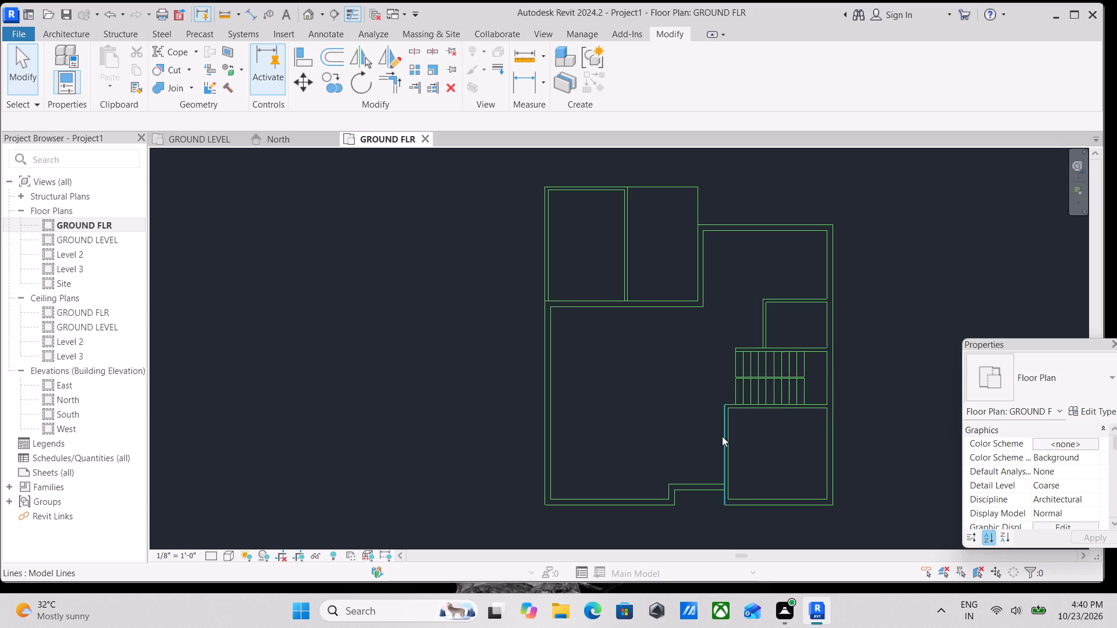
Examine the whole ground floor layout, including the new northern rooms, staircase and southern walls.
scroll(732, 470, down, 1)
middle_drag(732, 470, 730, 411)
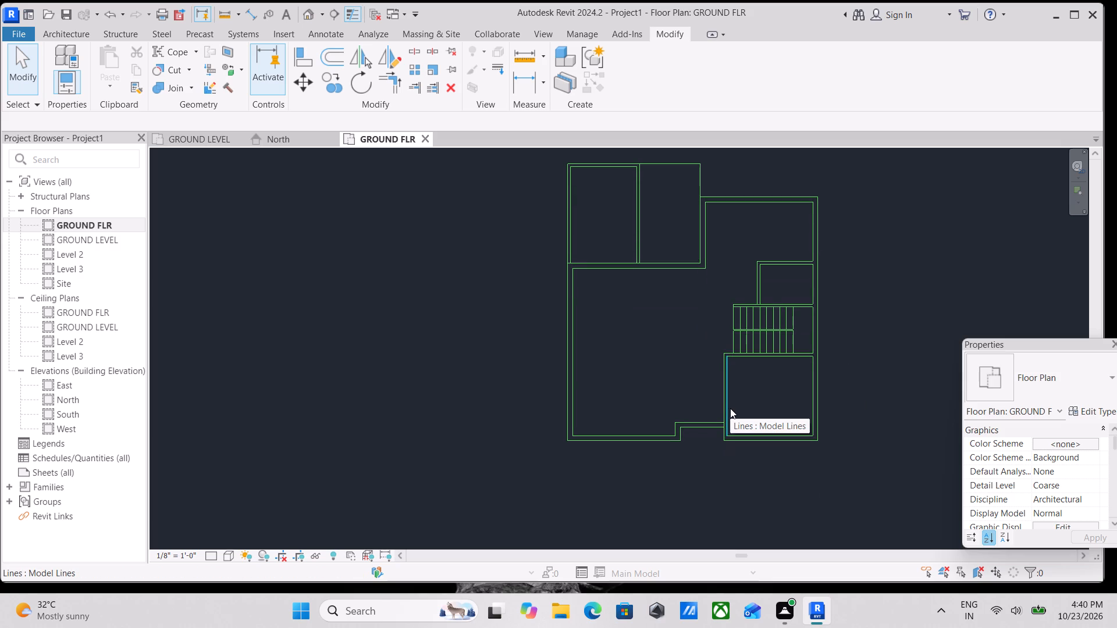
scroll(730, 408, down, 1)
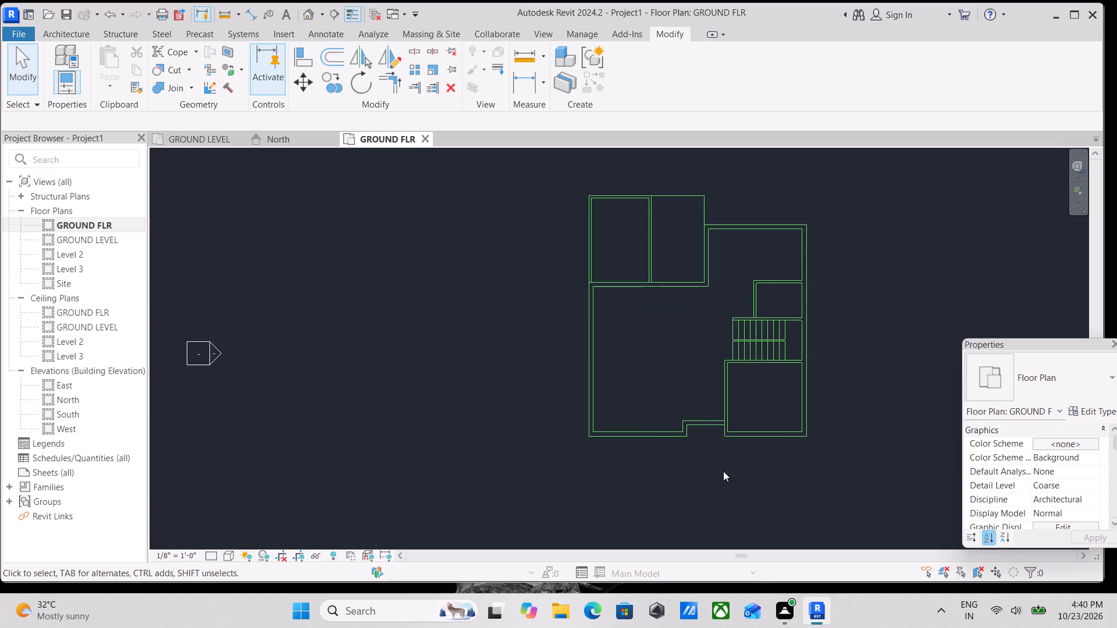
middle_drag(723, 471, 692, 417)
scroll(696, 423, down, 1)
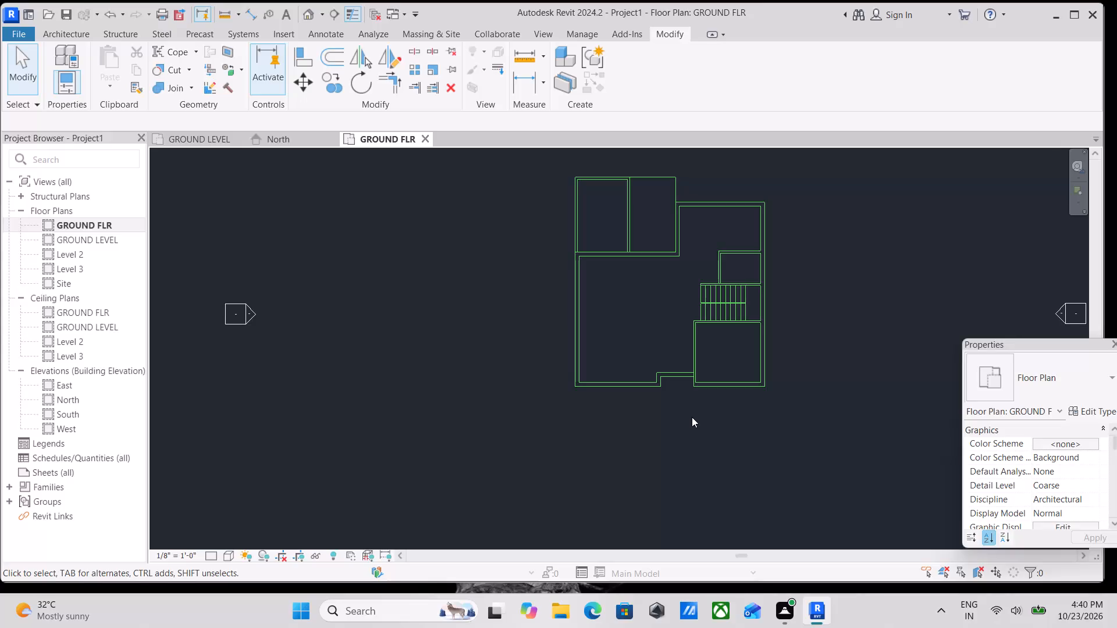
middle_drag(692, 417, 712, 518)
scroll(692, 417, down, 1)
scroll(666, 409, up, 3)
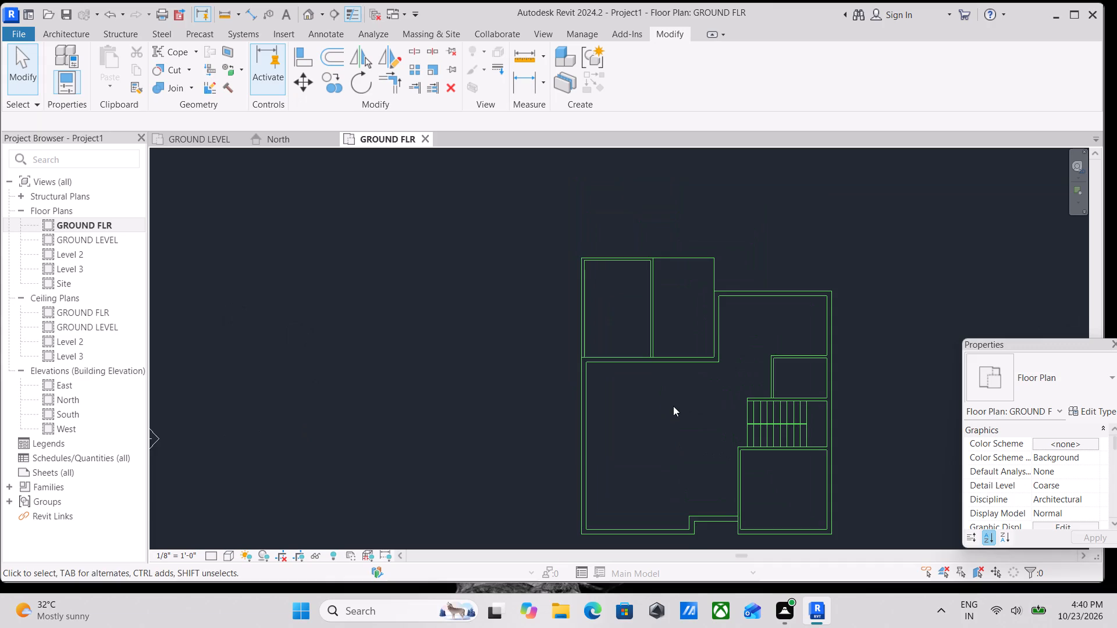
middle_drag(673, 406, 554, 408)
scroll(673, 406, down, 1)
scroll(557, 429, down, 1)
middle_click(557, 429)
scroll(624, 478, up, 1)
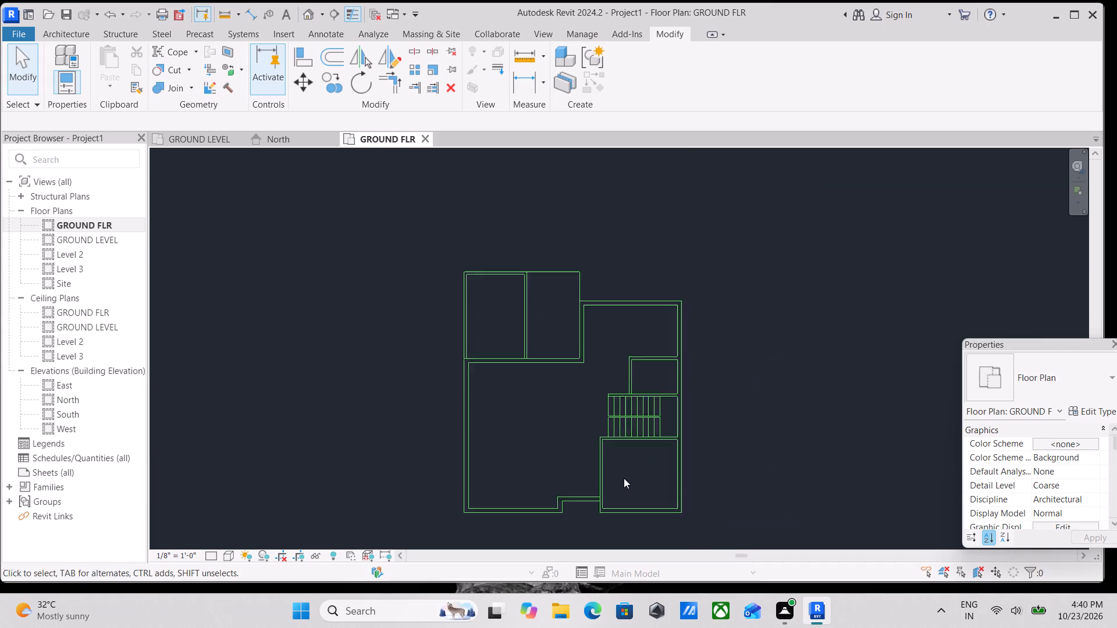
scroll(624, 478, up, 1)
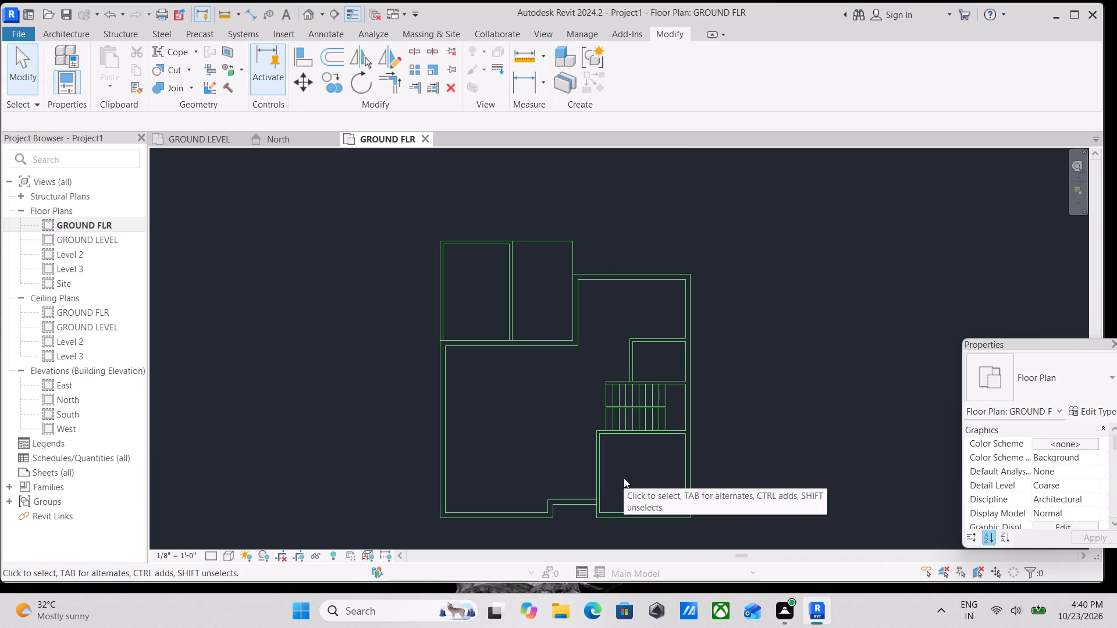
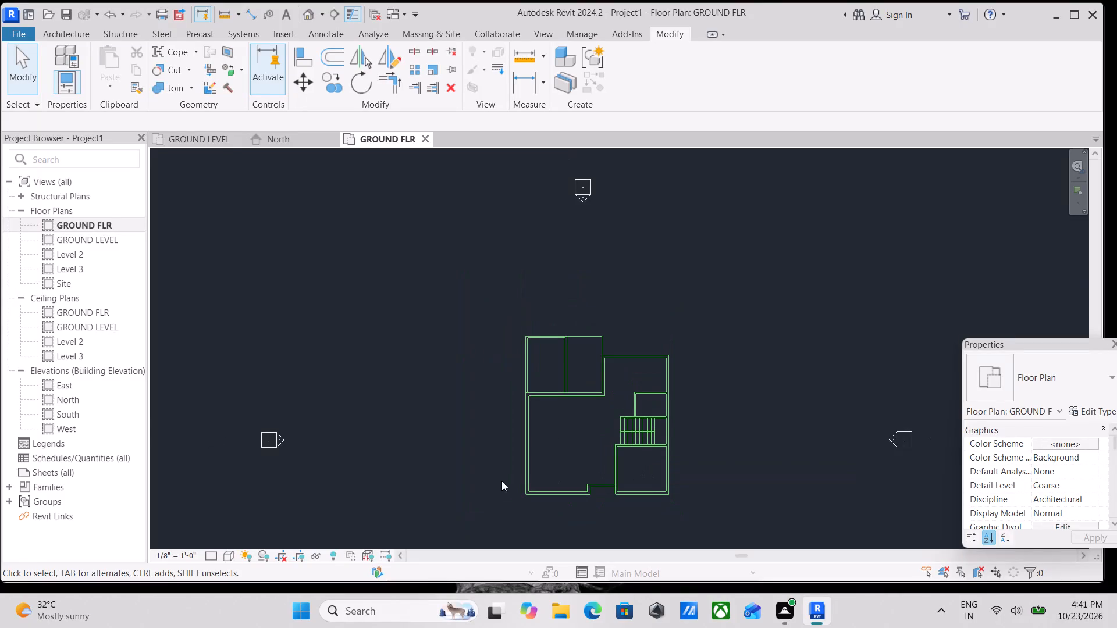
Examine the whole ground floor line layout, including the northern rooms, staircase and southern walls, before modelling the walls.
scroll(566, 419, up, 6)
scroll(566, 417, down, 4)
middle_drag(580, 407, 701, 366)
middle_drag(645, 386, 627, 452)
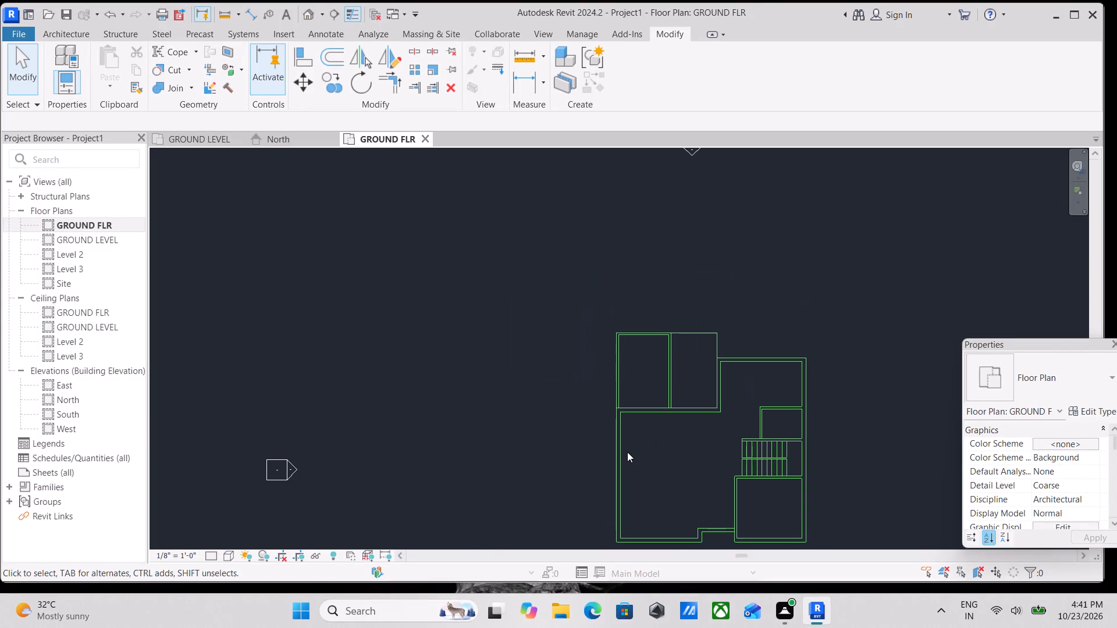
middle_drag(649, 495, 674, 419)
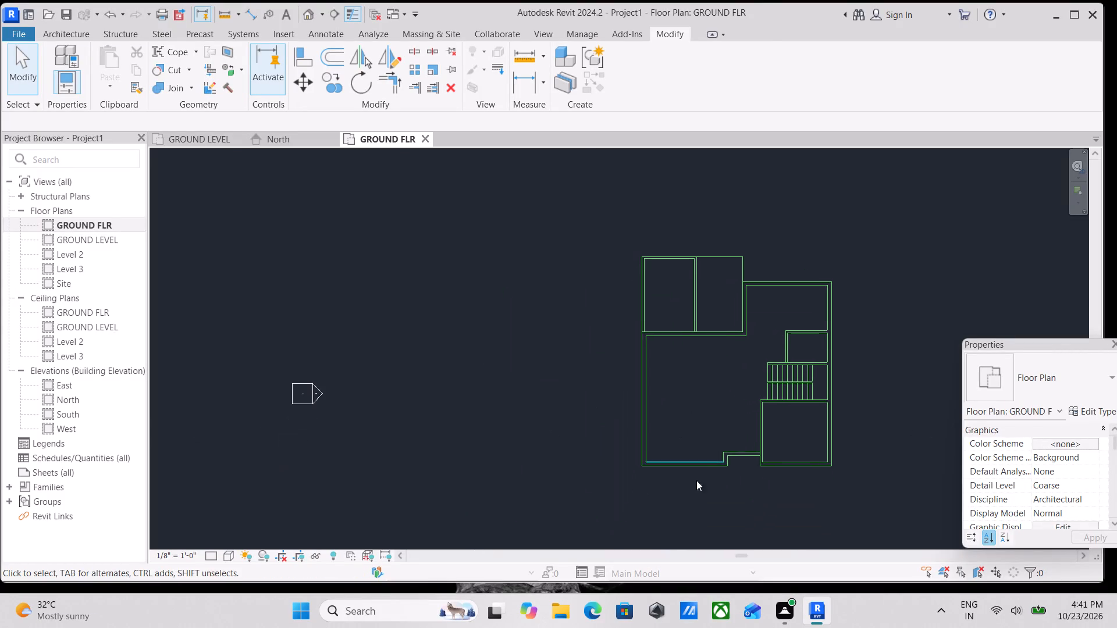
scroll(699, 489, up, 3)
middle_drag(749, 344, 696, 418)
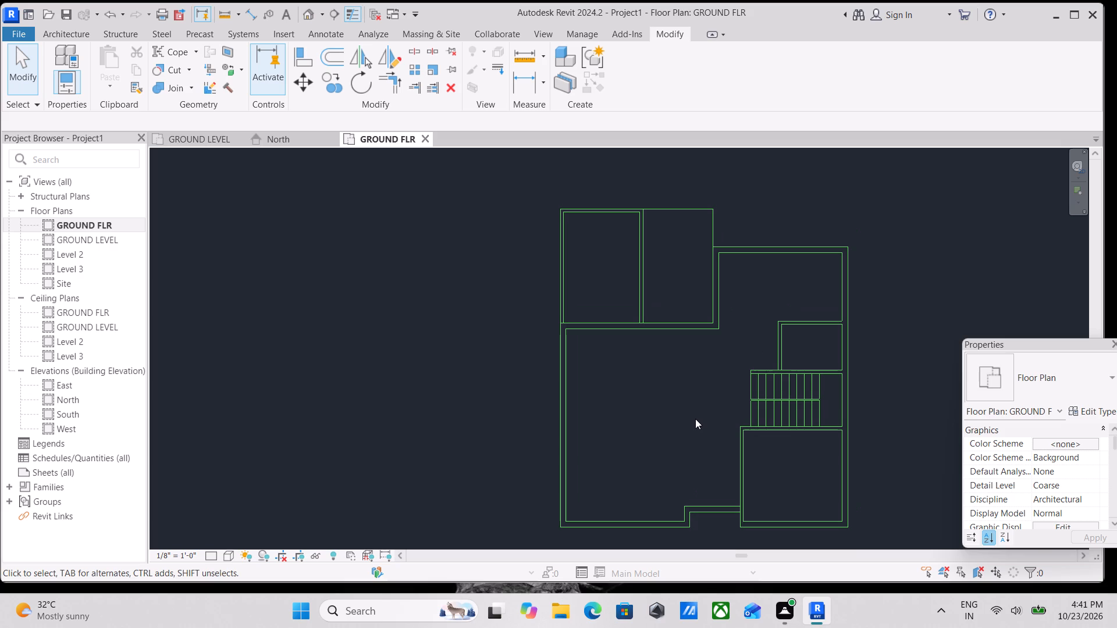
scroll(262, 309, down, 1)
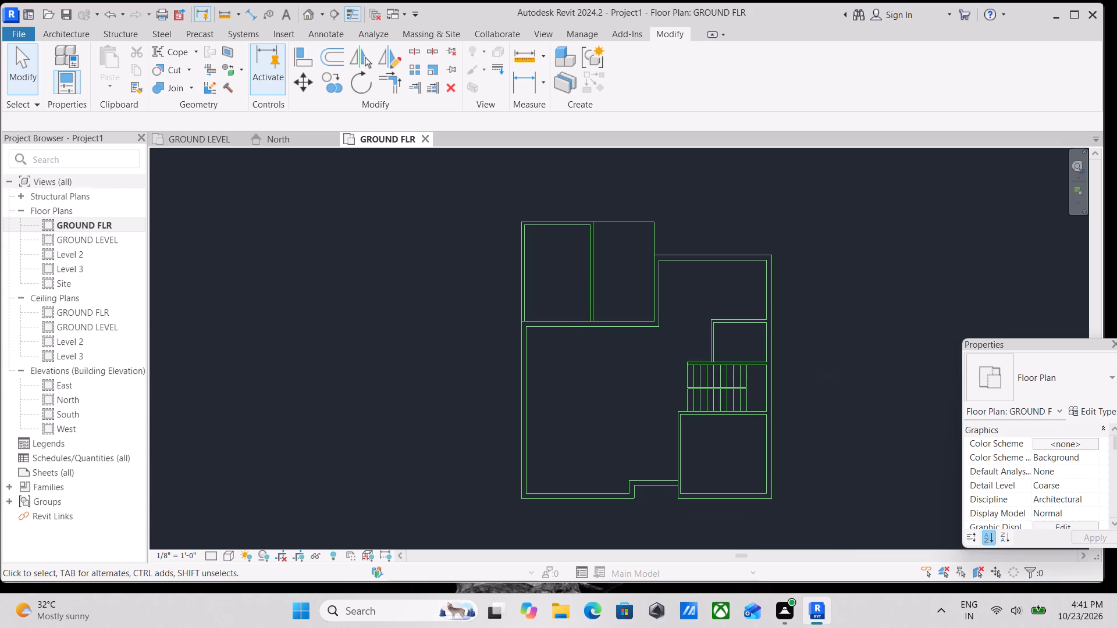
click(52, 30)
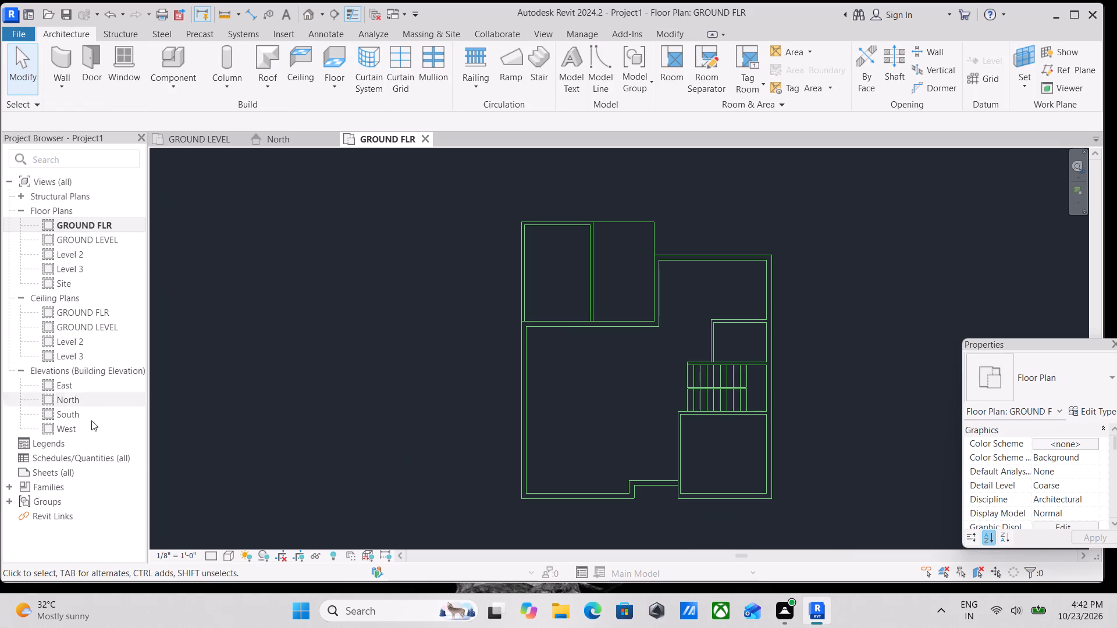
scroll(81, 436, down, 2)
scroll(714, 514, down, 1)
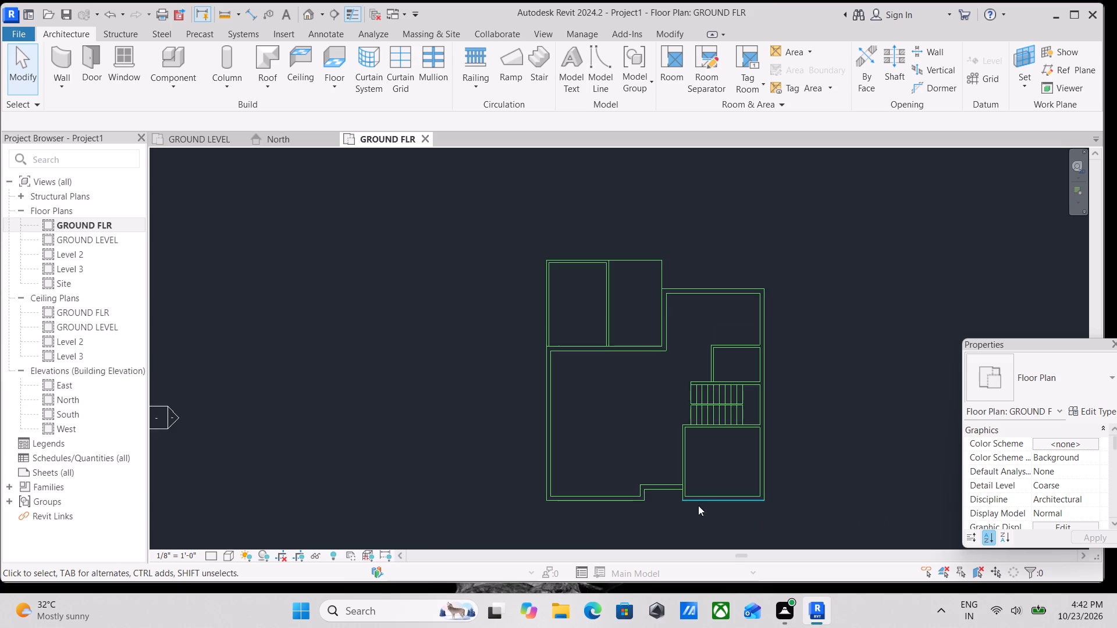
scroll(698, 452, up, 8)
scroll(721, 447, down, 3)
middle_drag(721, 447, 754, 524)
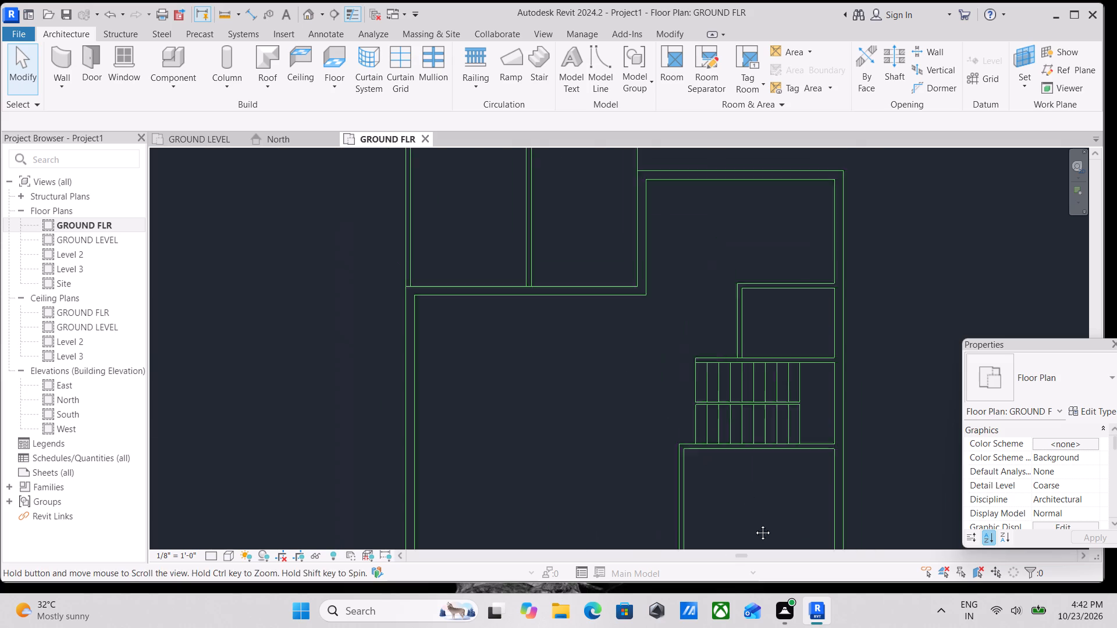
middle_drag(754, 524, 754, 526)
scroll(611, 398, down, 2)
middle_drag(611, 398, 622, 439)
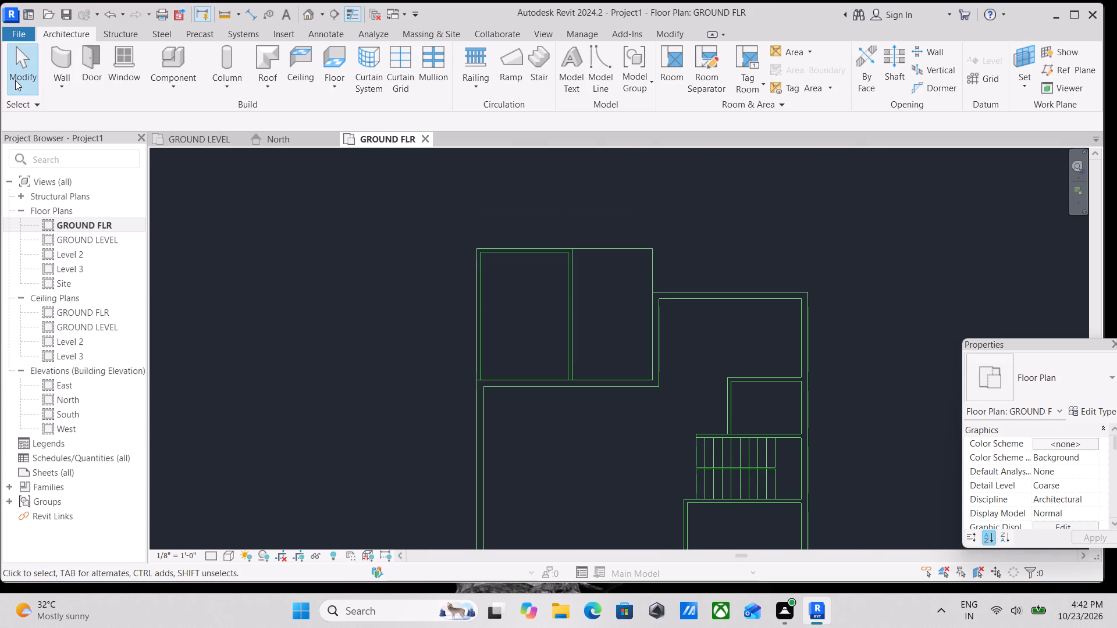
Start an architectural wall and duplicate the Generic - 8" type as OUTER WALL 9".
click(56, 85)
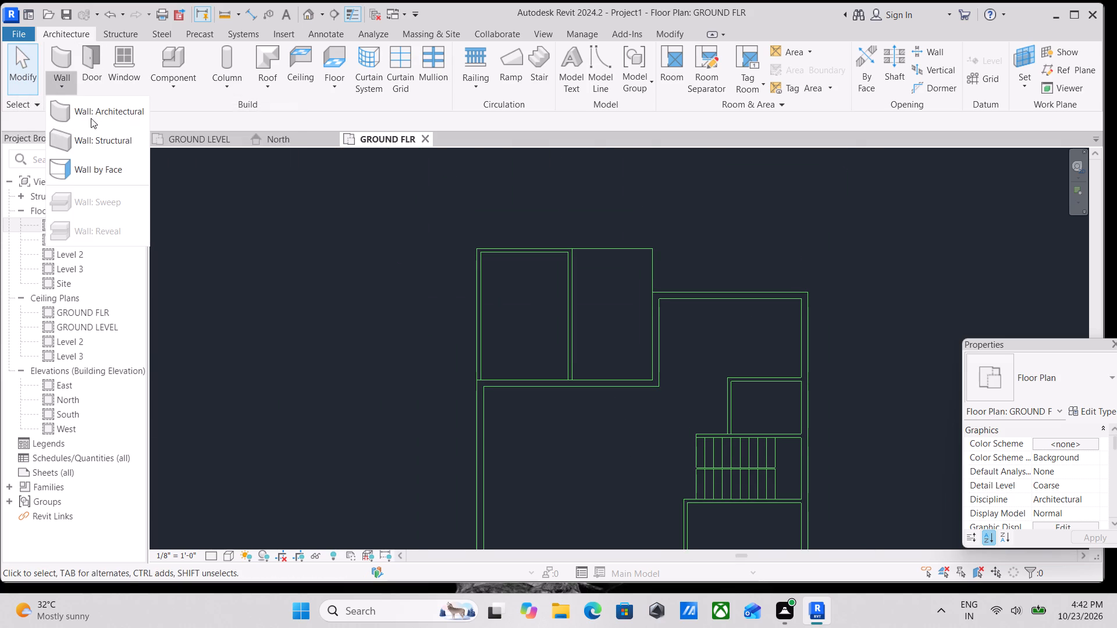
click(94, 111)
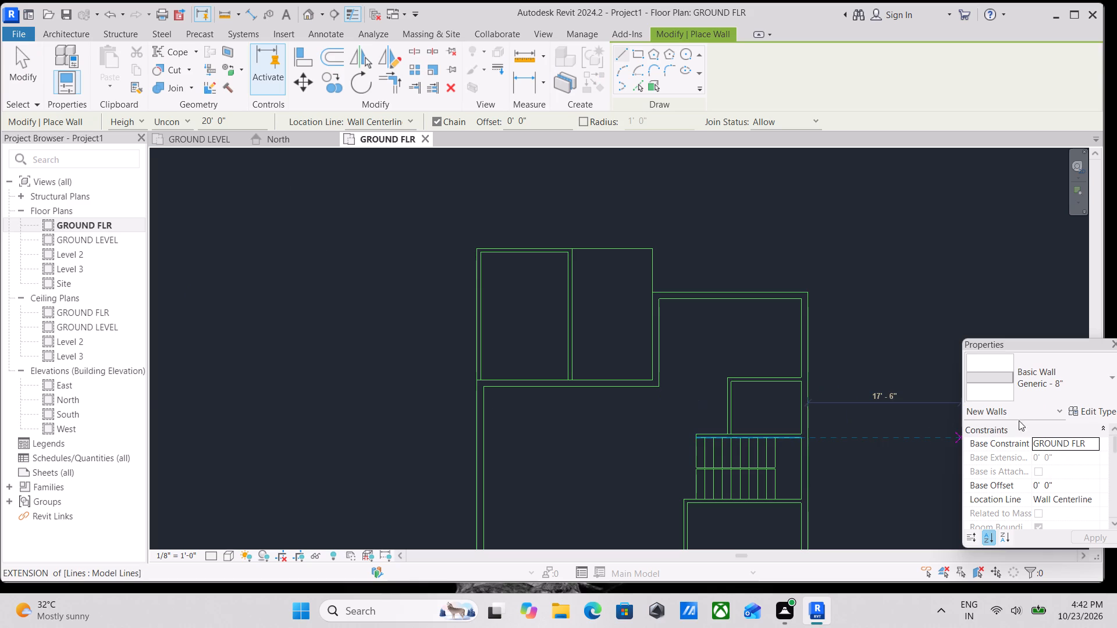
click(1098, 413)
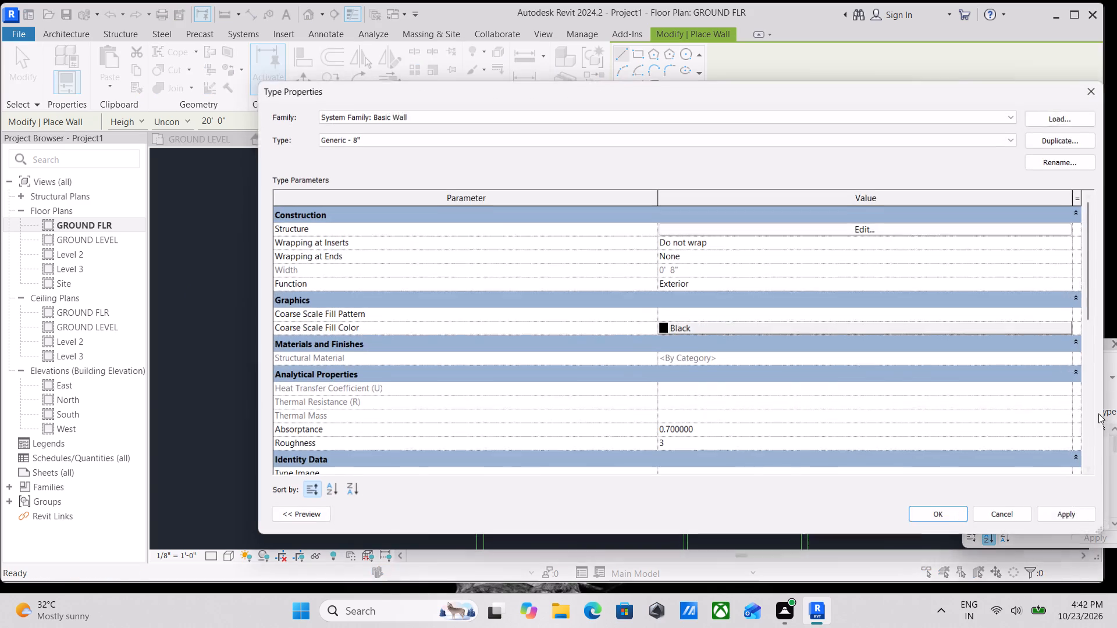
click(1052, 135)
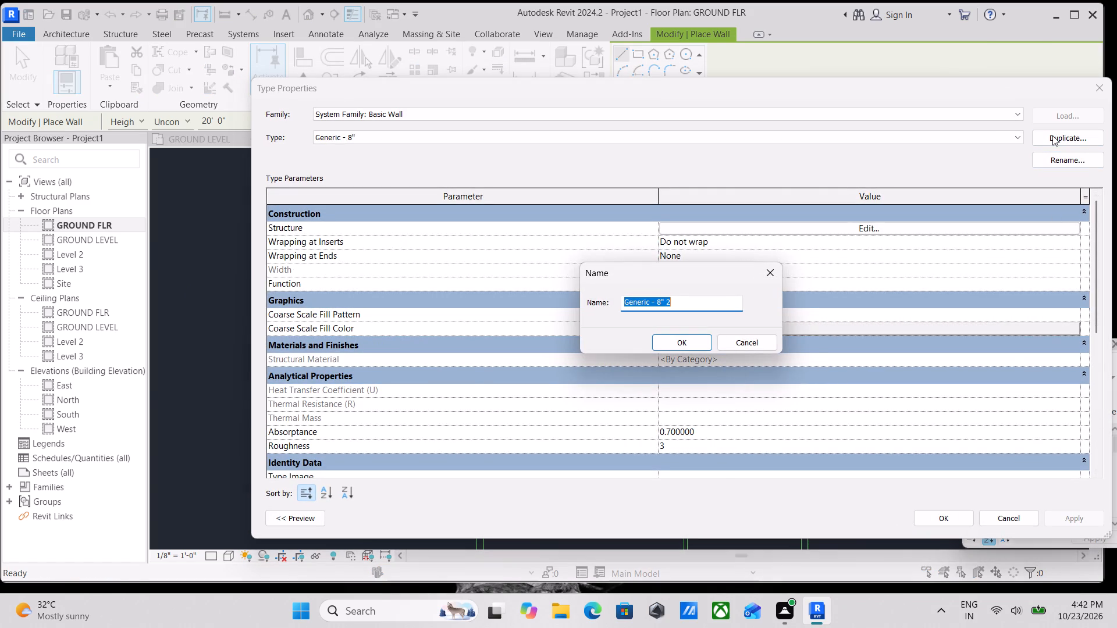
key(BackSpace)
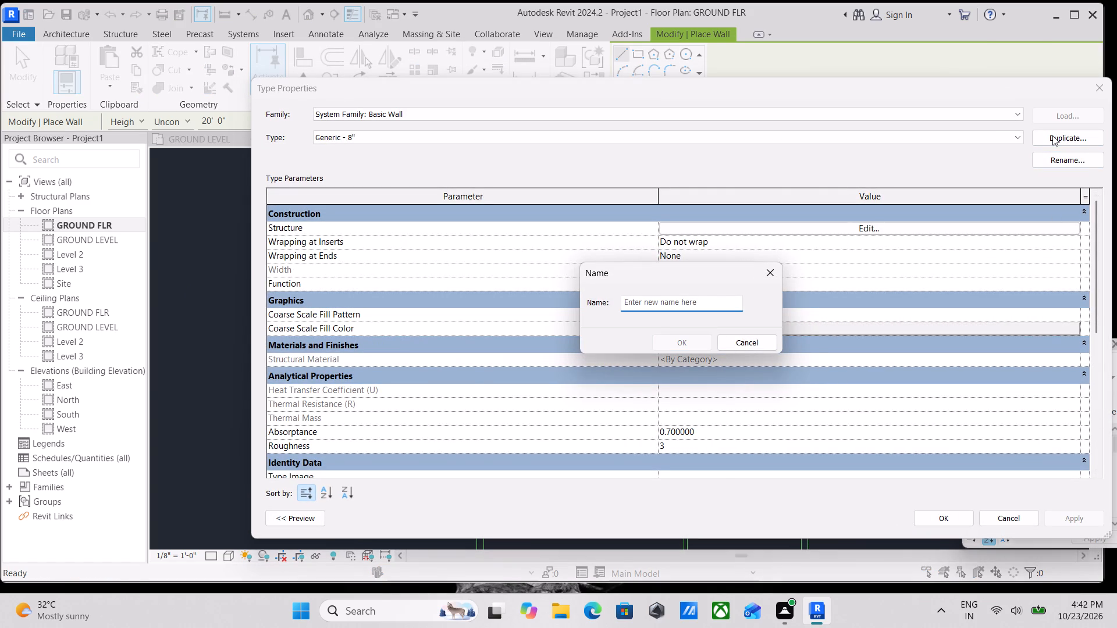
text(OUTER)
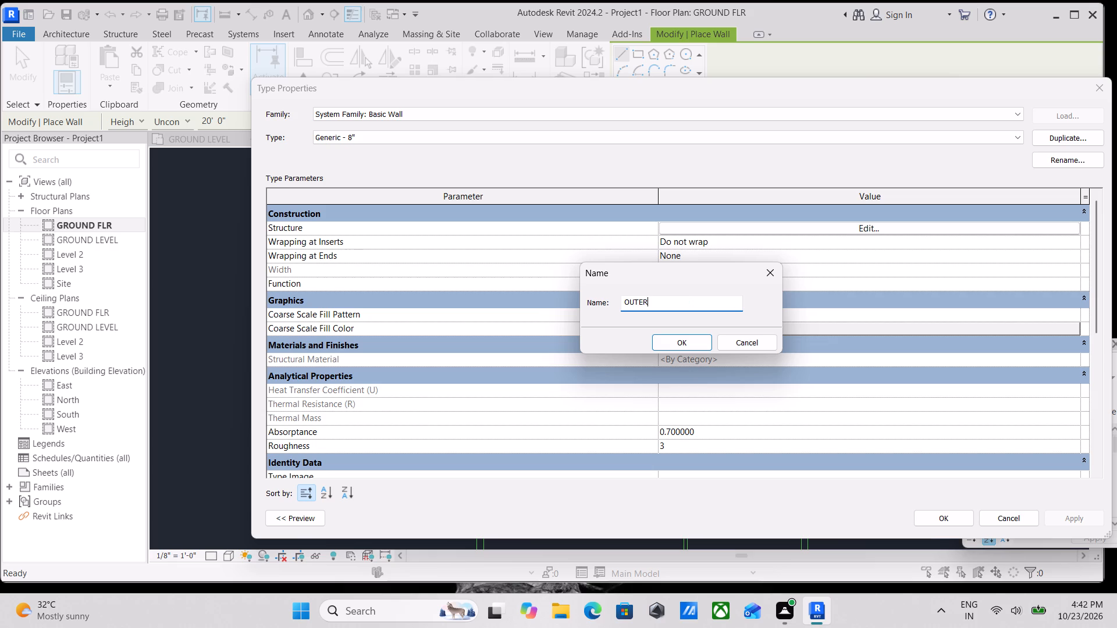
key(space)
text(WALL)
key(space)
text(9)
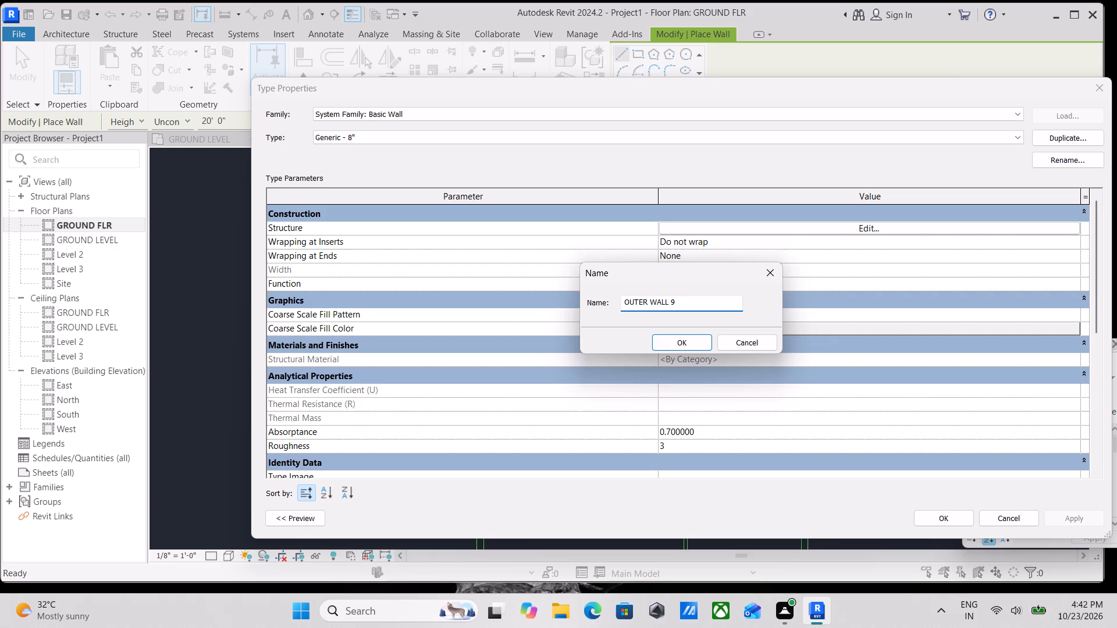
key(shift+quotedbl)
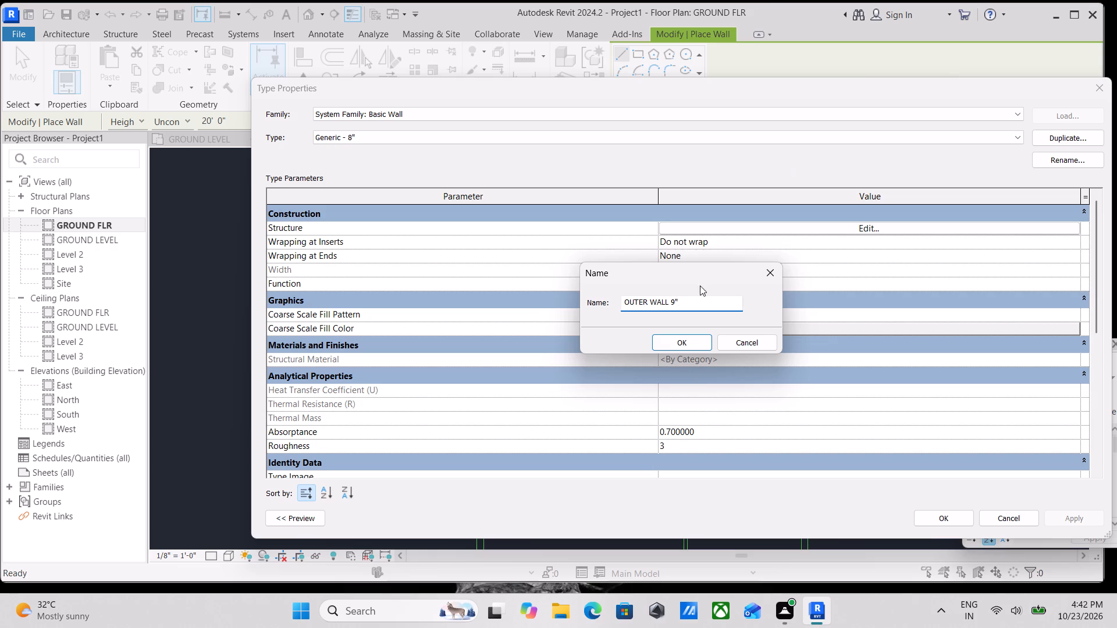
click(706, 338)
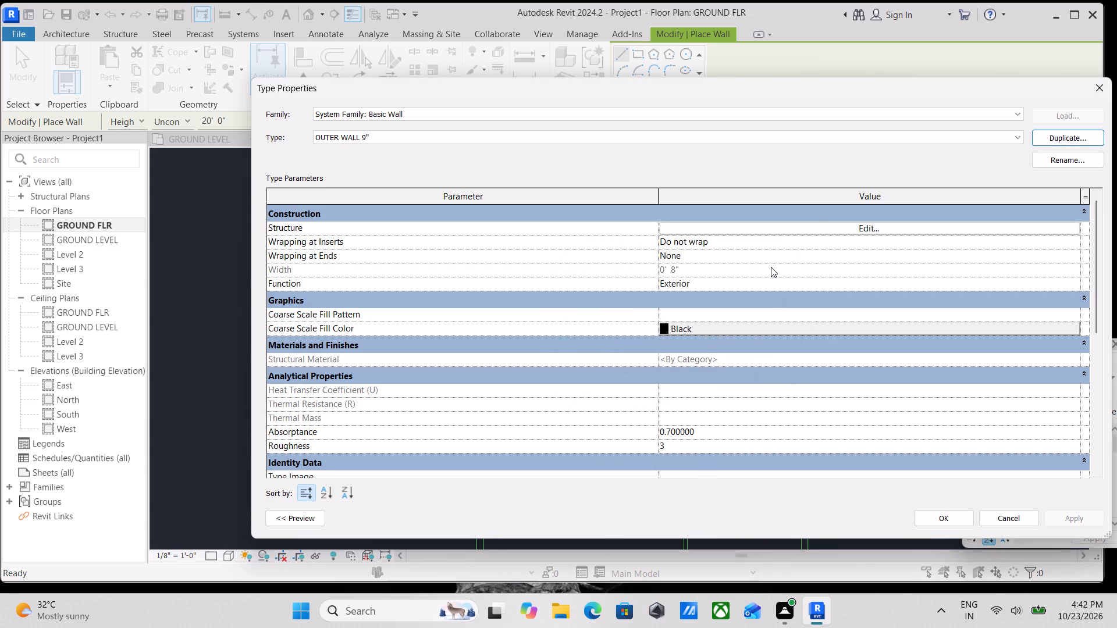
Set the structure layer thickness of OUTER WALL 9" to 9".
click(816, 227)
click(682, 222)
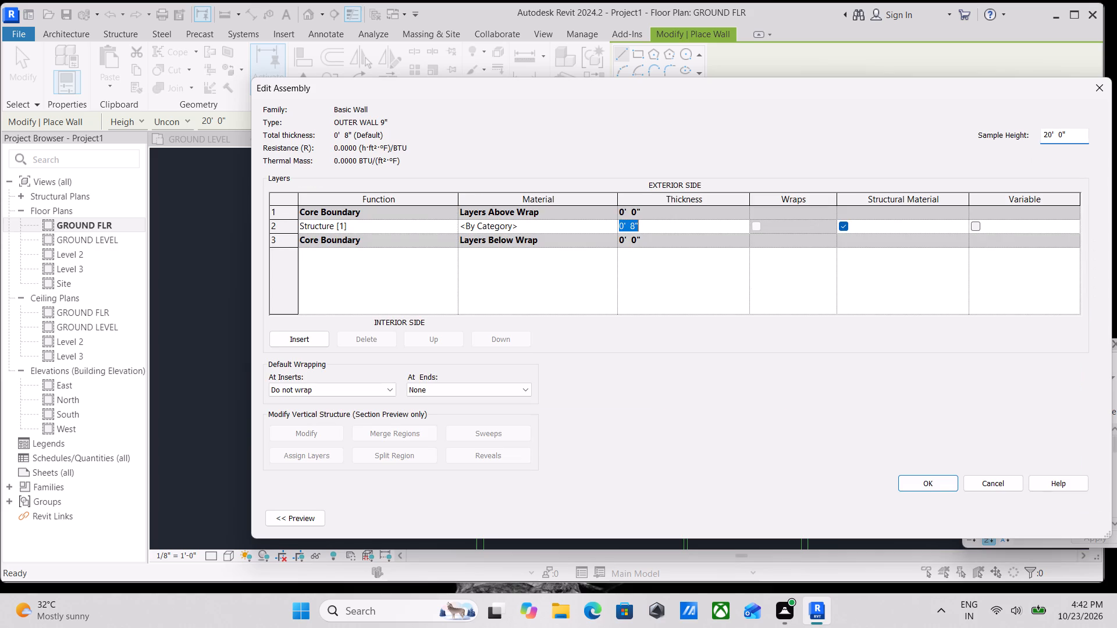
key(BackSpace)
key(9)
key(shift+quotedbl)
Create a new material for the wall's structure layer and name it OUTER WALL BEIGE.
click(578, 222)
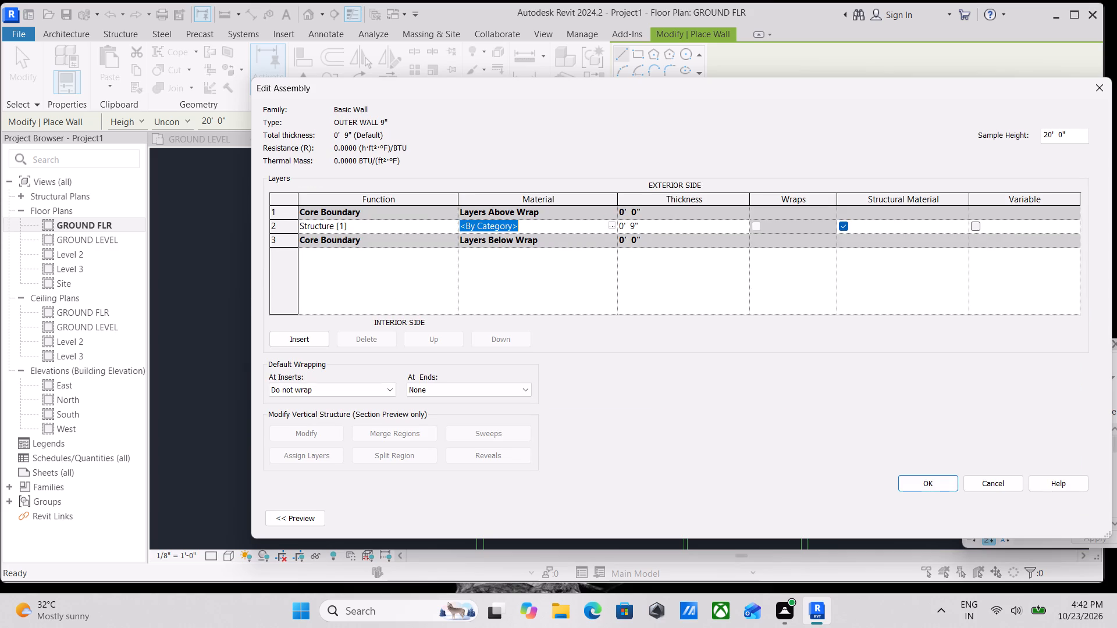
click(611, 222)
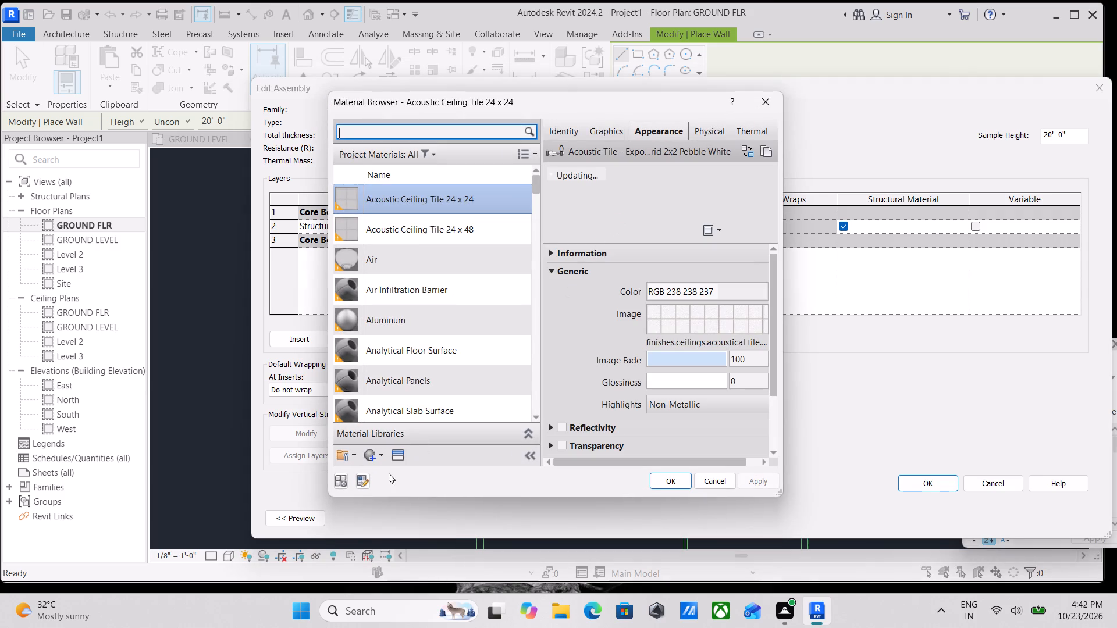
click(369, 454)
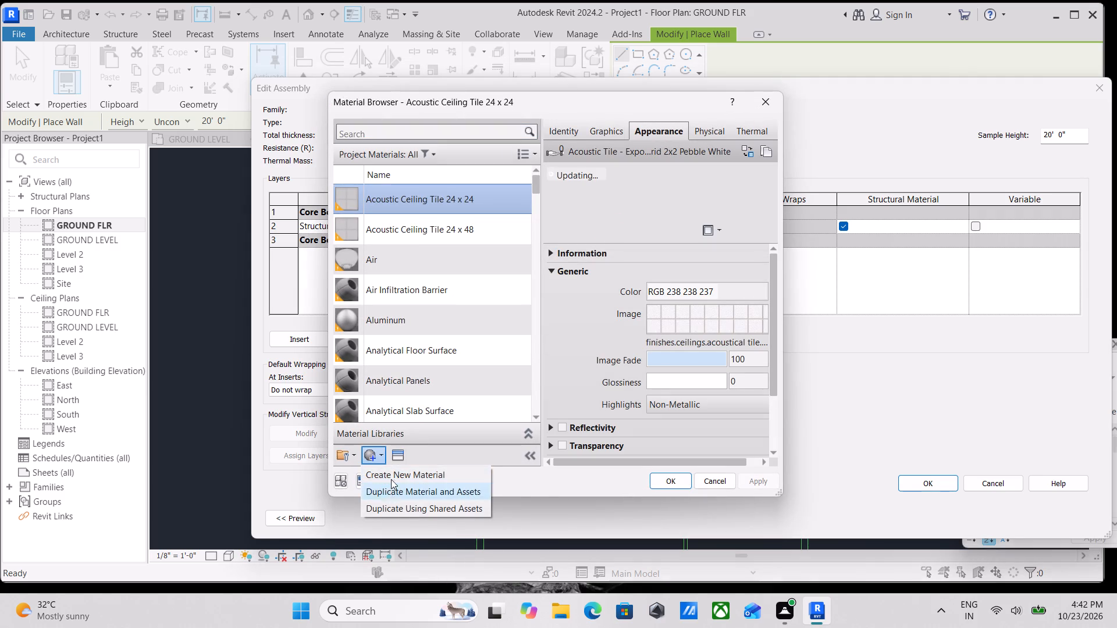
click(391, 473)
right_click(425, 281)
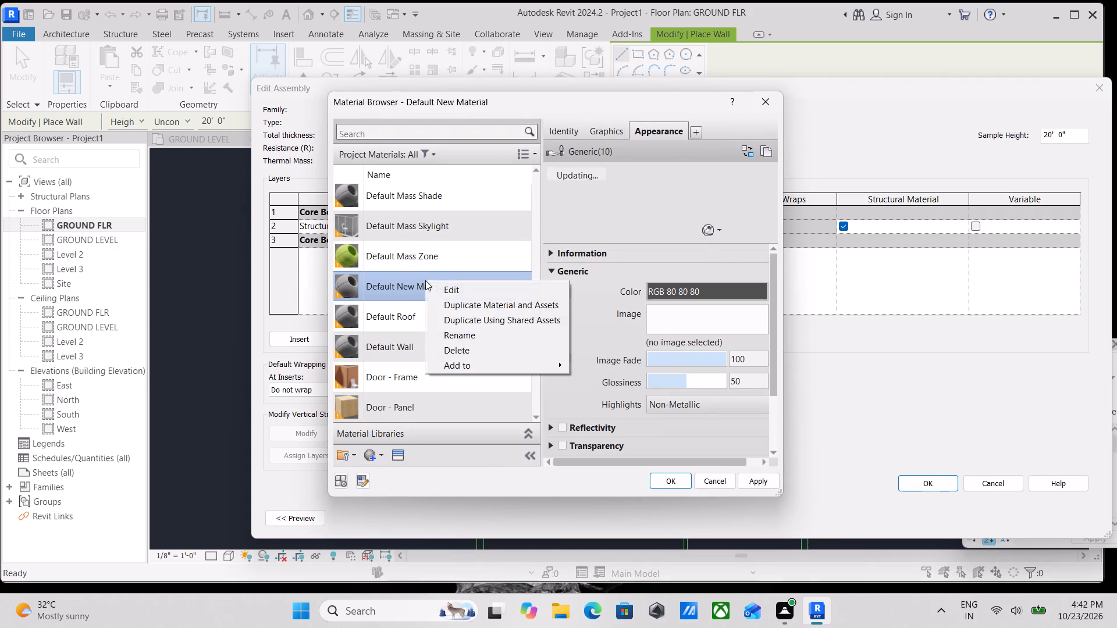
click(446, 330)
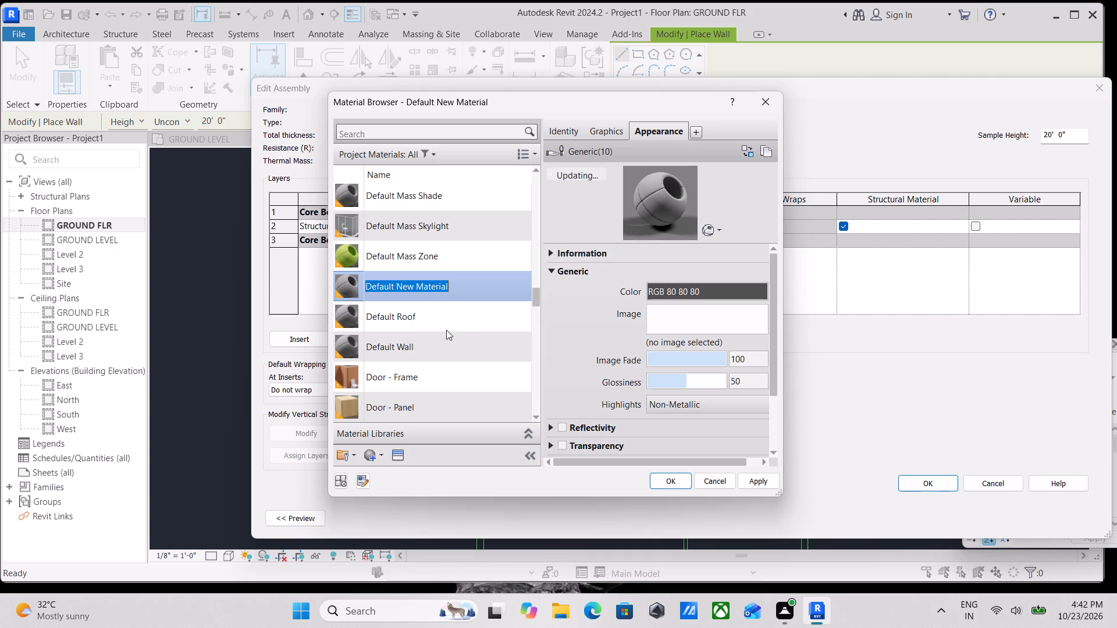
key(BackSpace)
text(OUTER WAK)
key(BackSpace)
text(LL BEIGE)
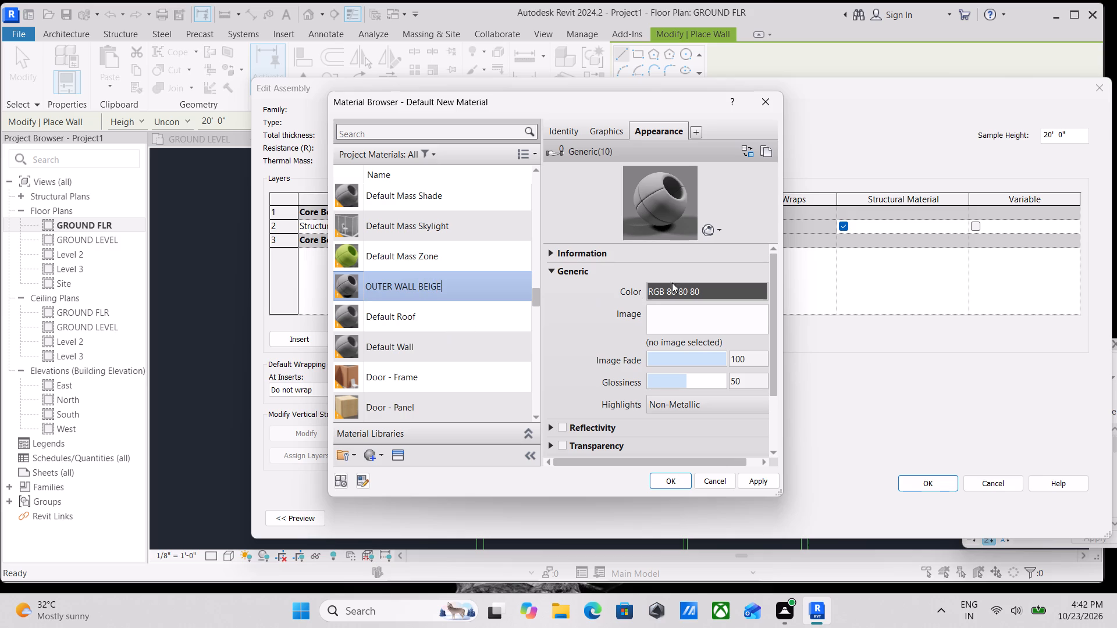
Change the new material's name to OUTER WALL IVORY WHITE.
click(456, 290)
key(BackSpace)
key(BackSpace)
key(BackSpace)
key(BackSpace)
key(BackSpace)
text(IVORY)
key(space)
text(WH)
text(ITE)
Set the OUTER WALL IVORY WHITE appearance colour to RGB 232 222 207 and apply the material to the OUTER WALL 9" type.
click(731, 287)
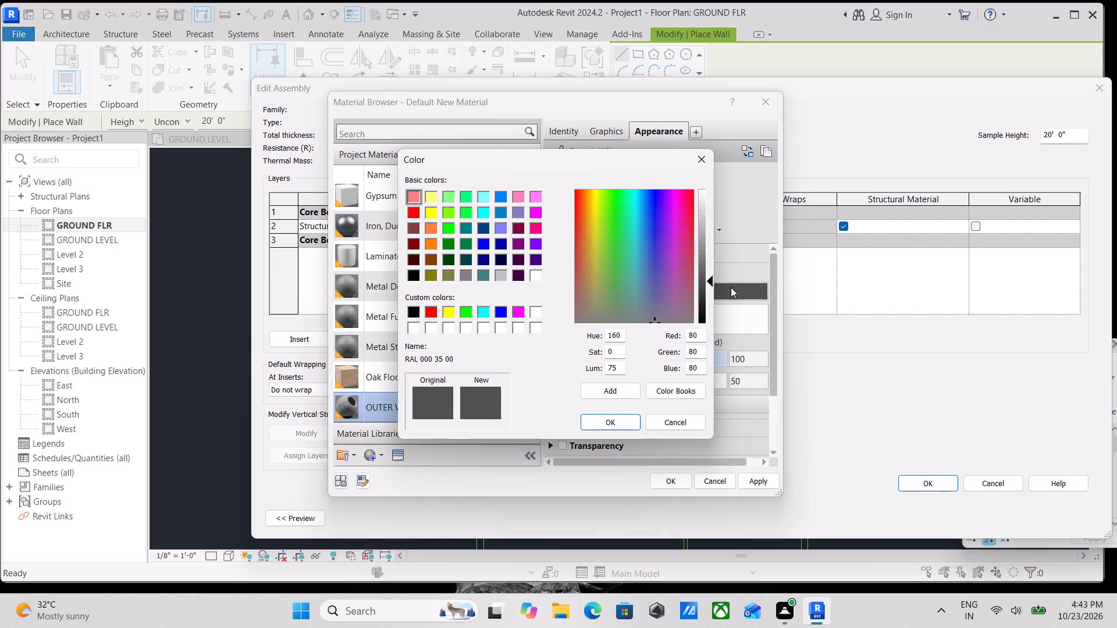
text(232)
drag(700, 335, 660, 338)
text(232)
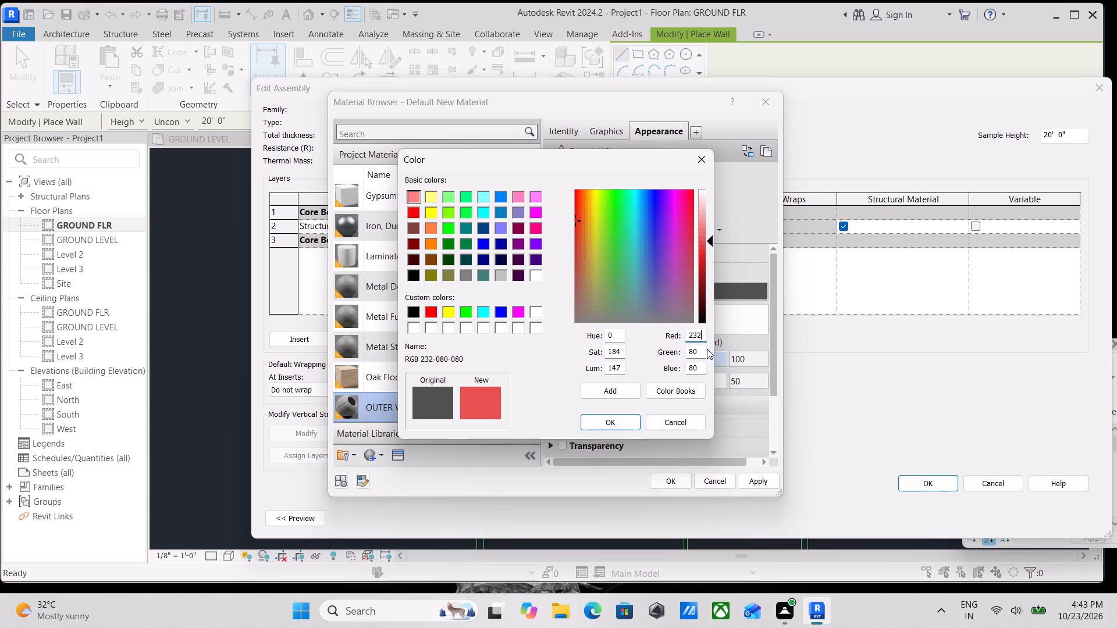
drag(696, 349, 643, 357)
text(222)
drag(701, 366, 654, 372)
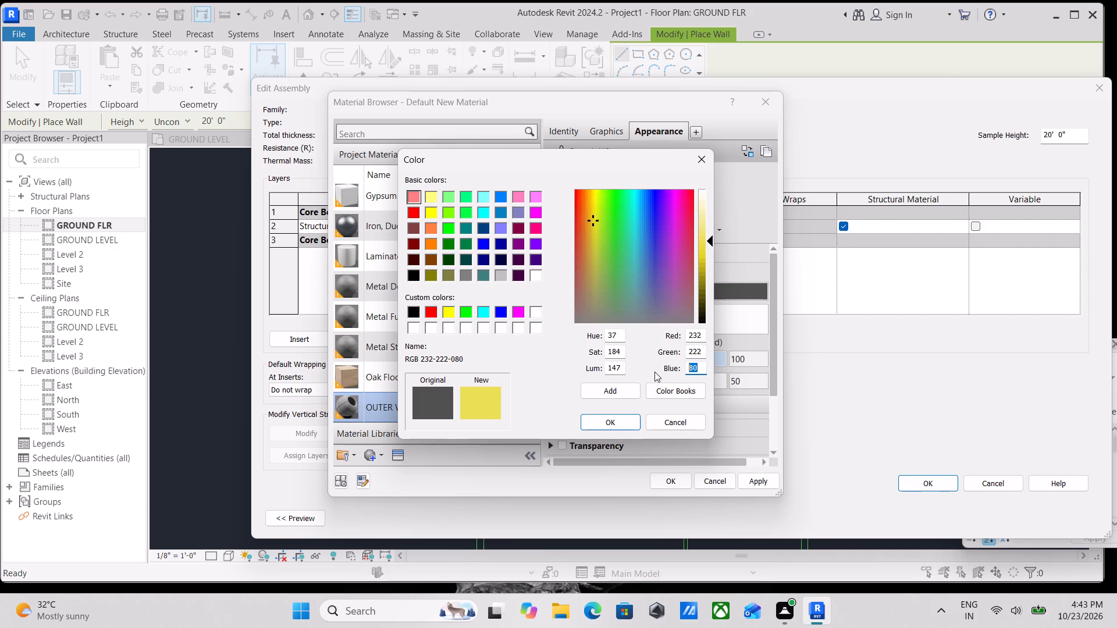
text(207)
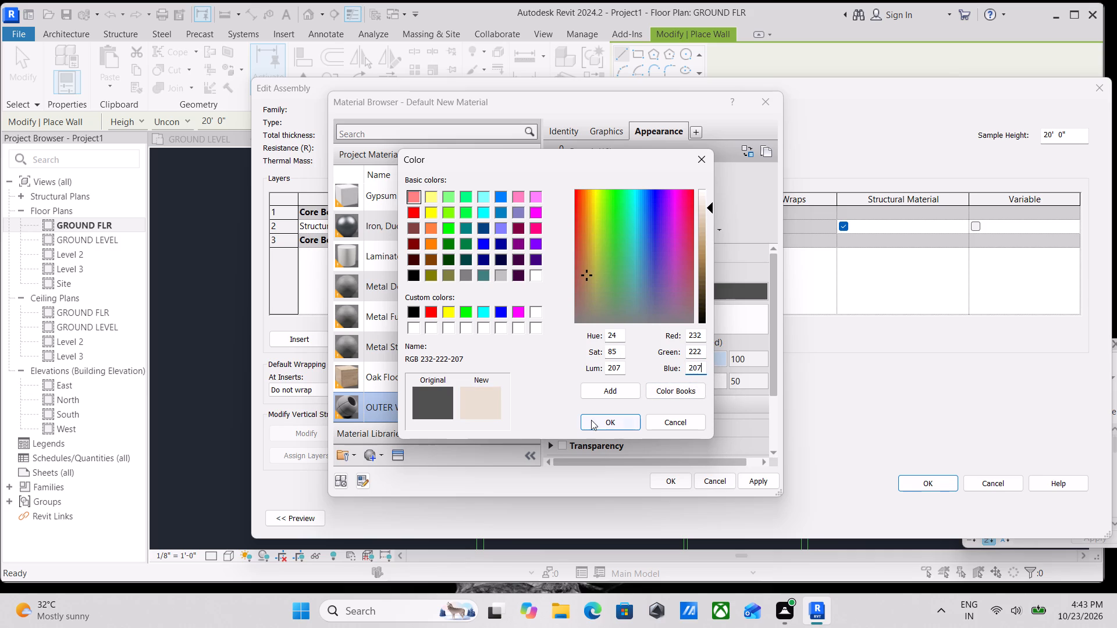
click(591, 420)
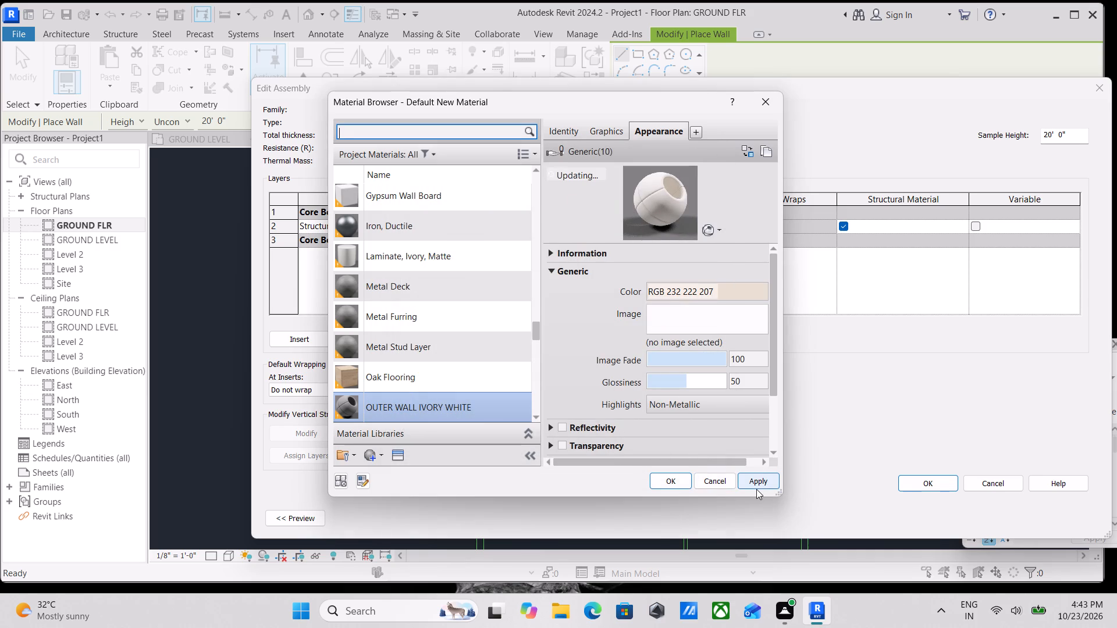
click(756, 489)
click(658, 480)
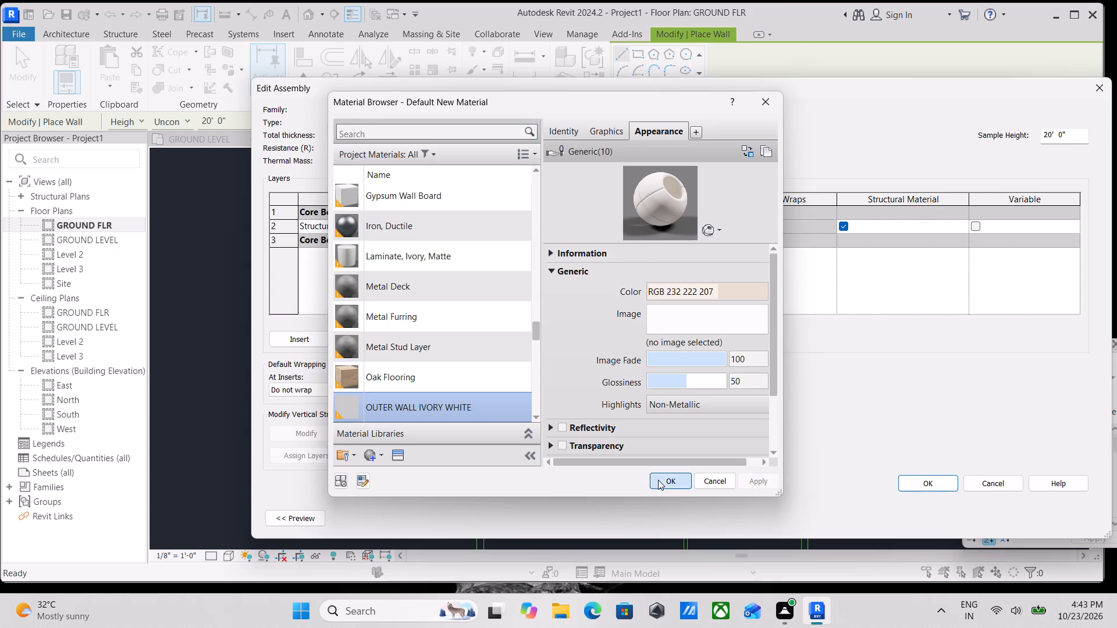
click(916, 481)
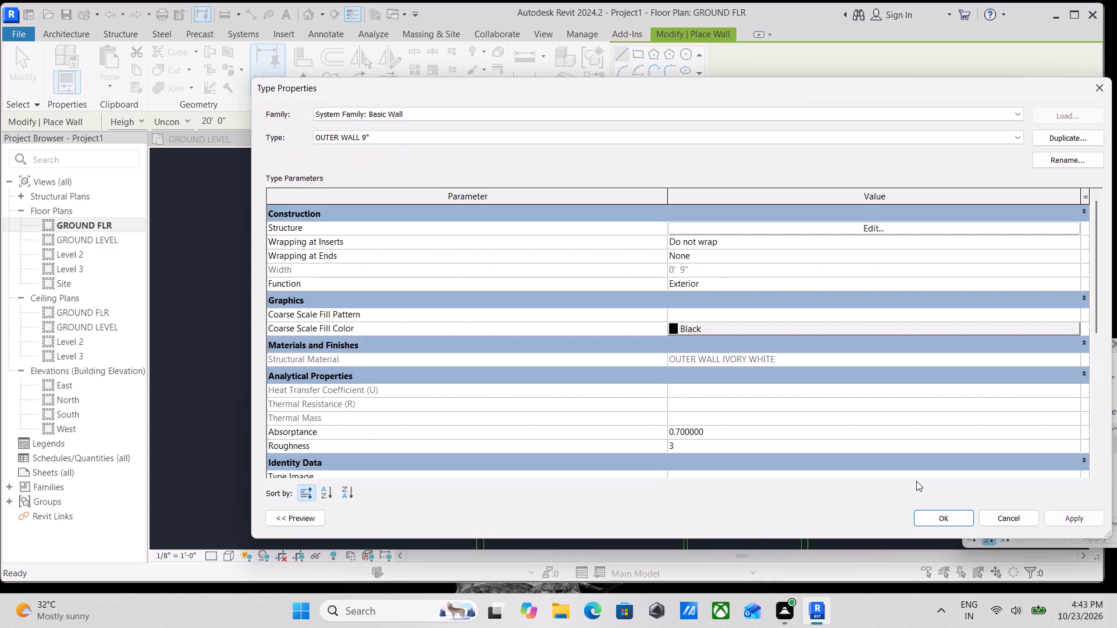
click(1063, 522)
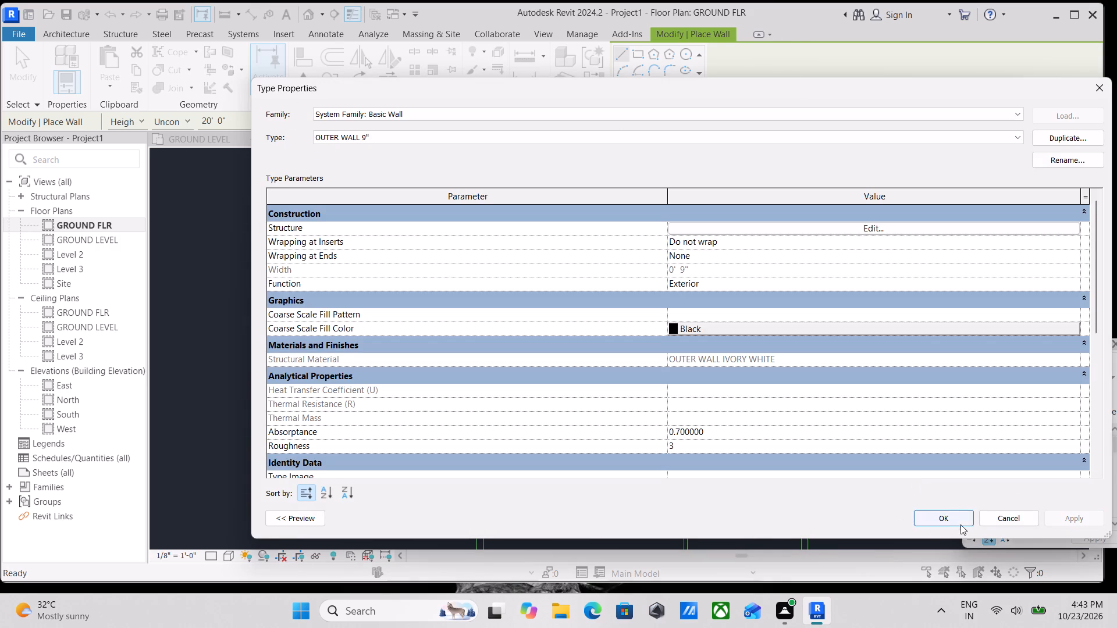
click(953, 524)
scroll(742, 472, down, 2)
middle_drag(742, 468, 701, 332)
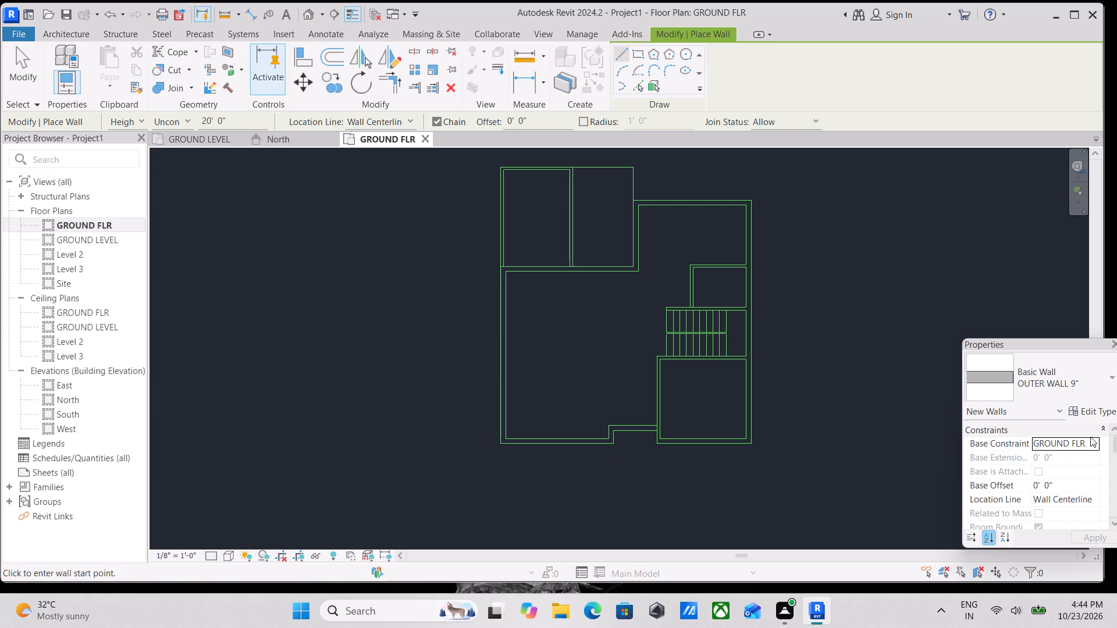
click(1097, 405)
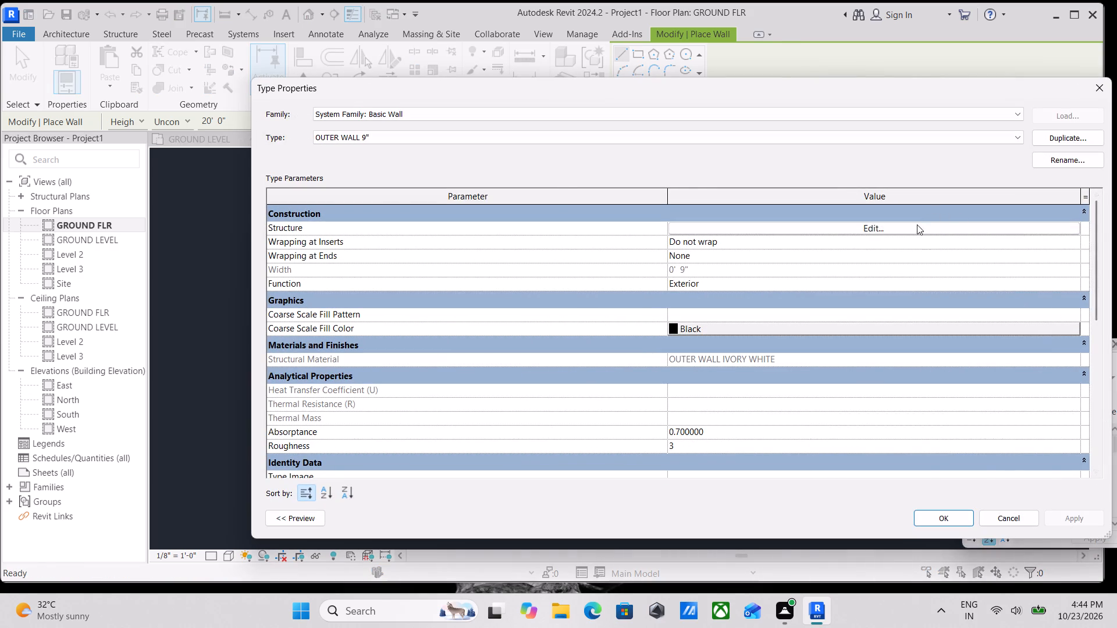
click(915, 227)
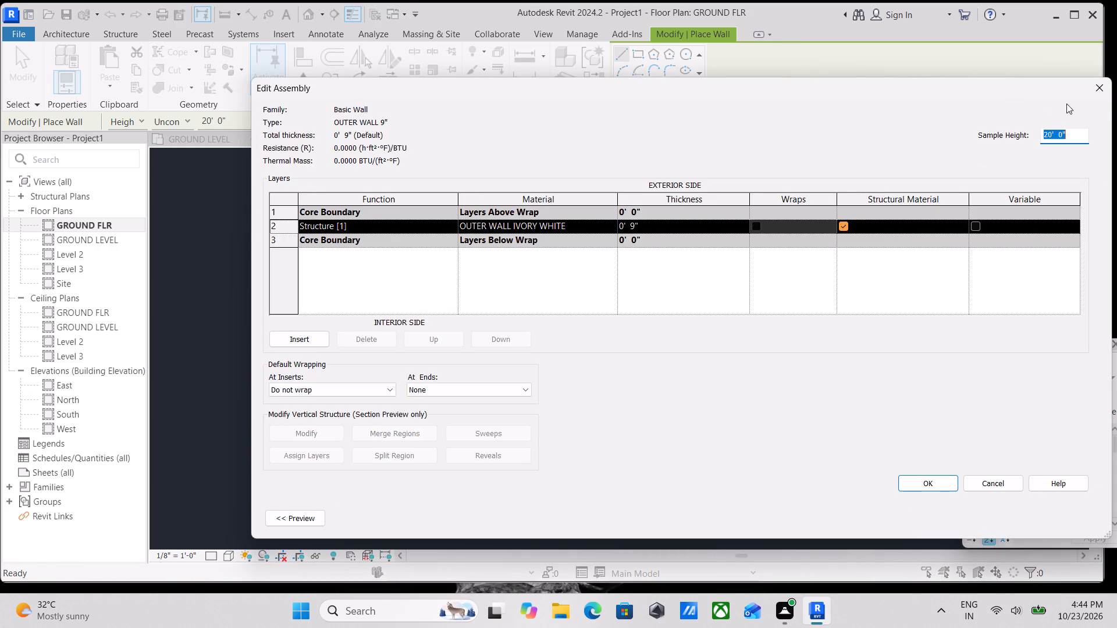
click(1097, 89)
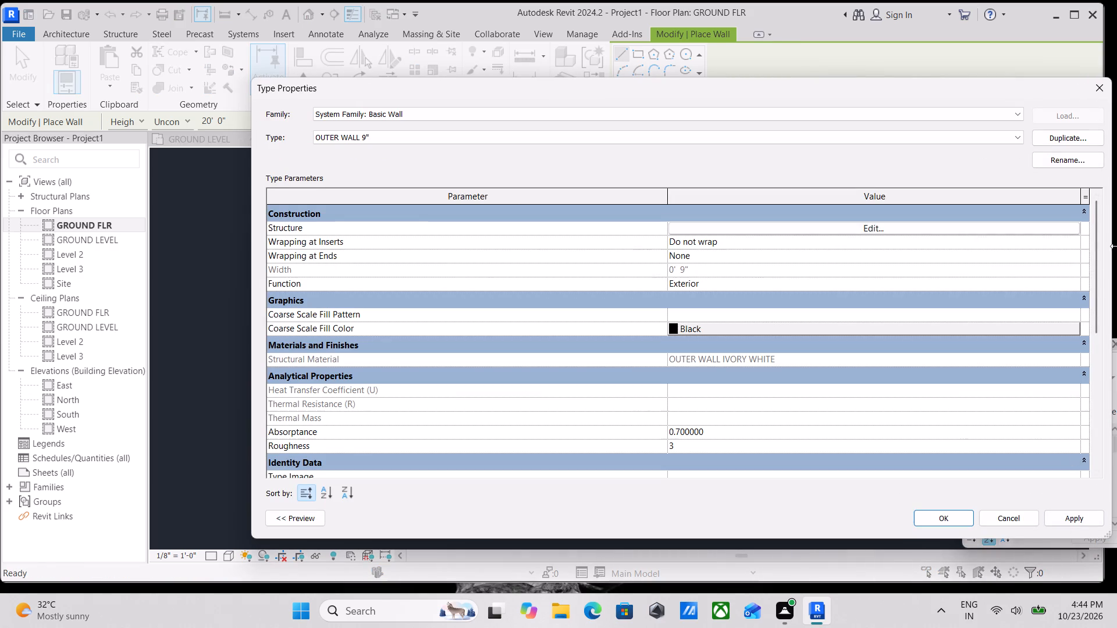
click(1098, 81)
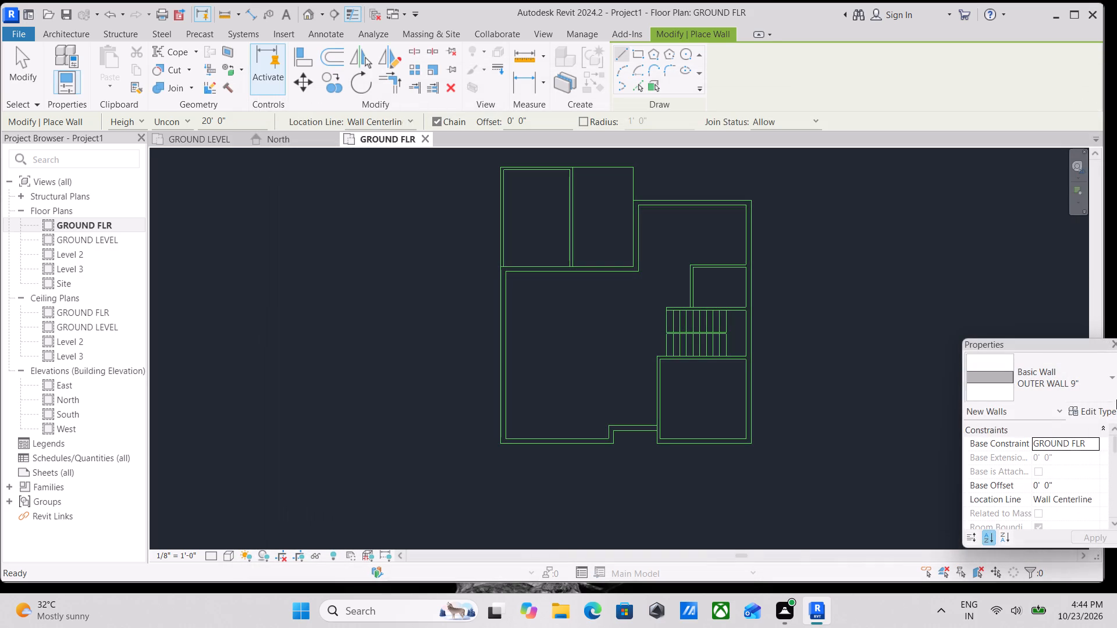
Duplicate the OUTER WALL 9" type as INNER WALL 9".
click(1108, 411)
click(1046, 139)
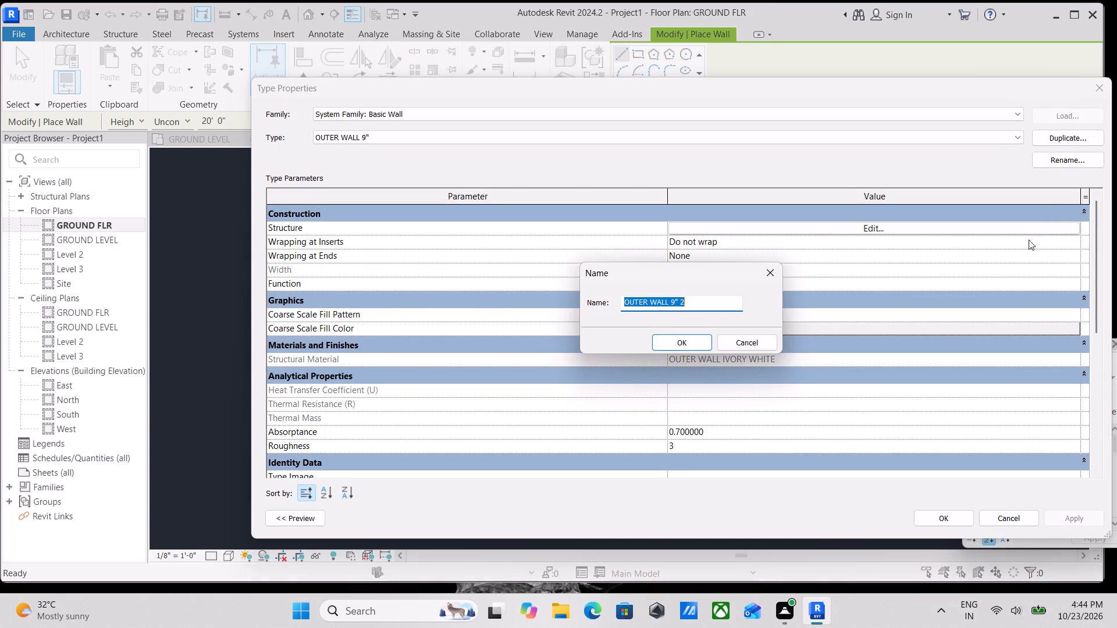
drag(711, 306, 556, 310)
text(INN)
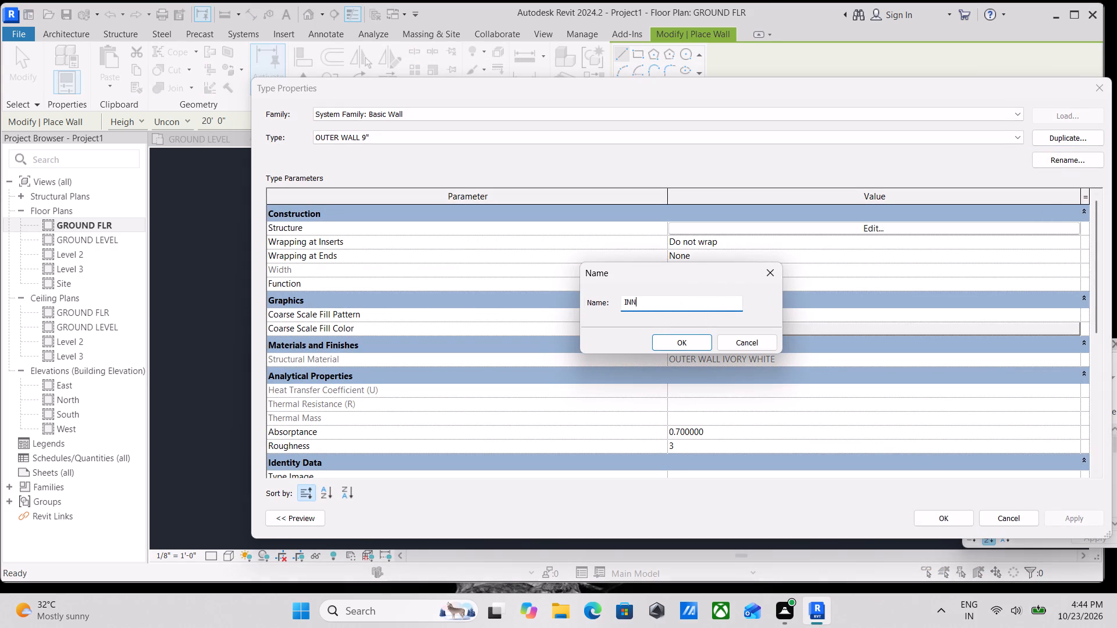
text(ER WA)
text(LL)
key(9)
key(BackSpace)
key(space)
text(9)
key(shift+quotedbl)
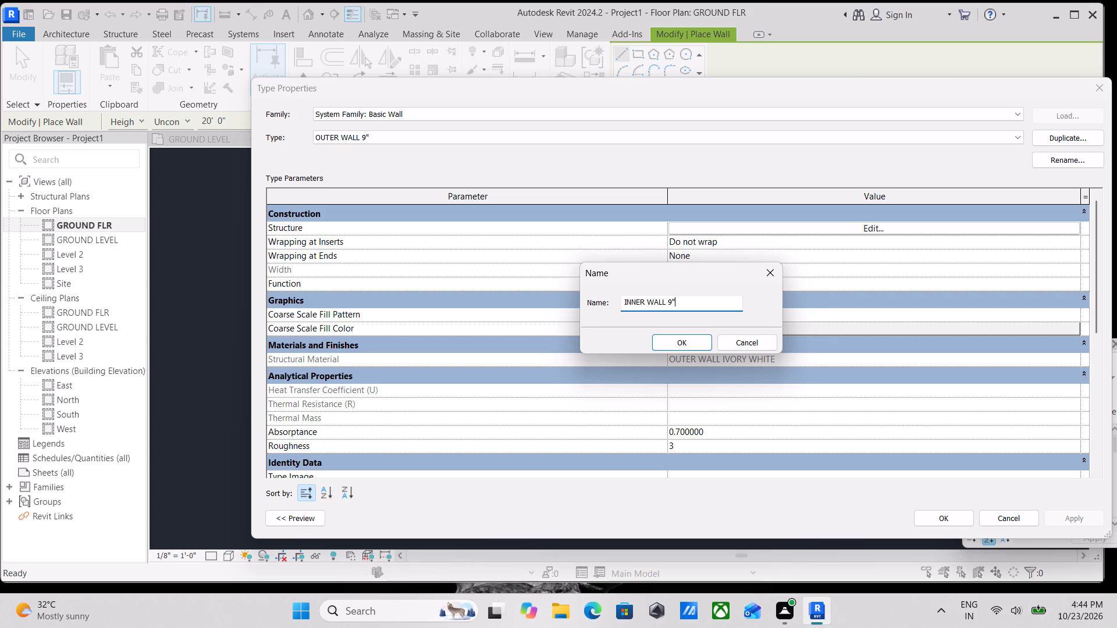
click(672, 341)
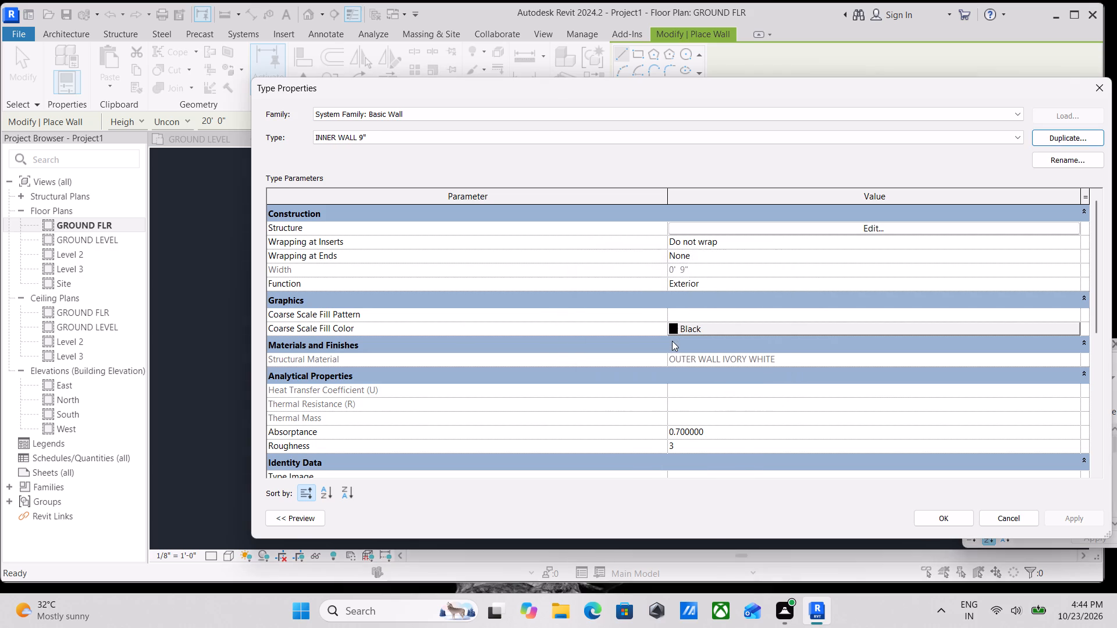
Set the structure layer thickness of INNER WALL 9" to 5" and save the type.
click(827, 229)
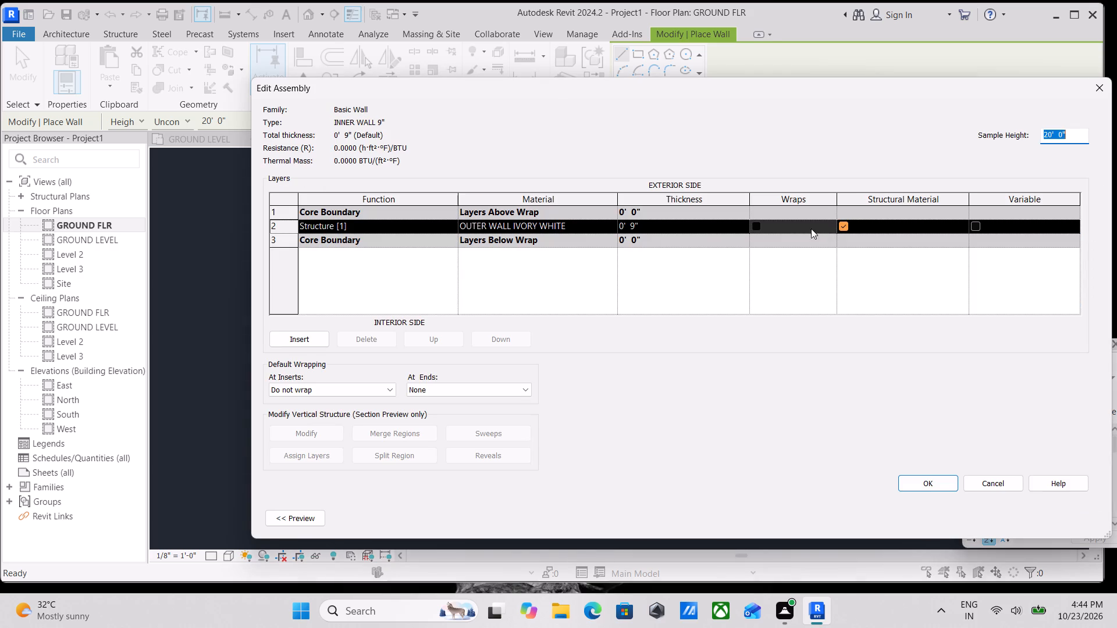
click(658, 227)
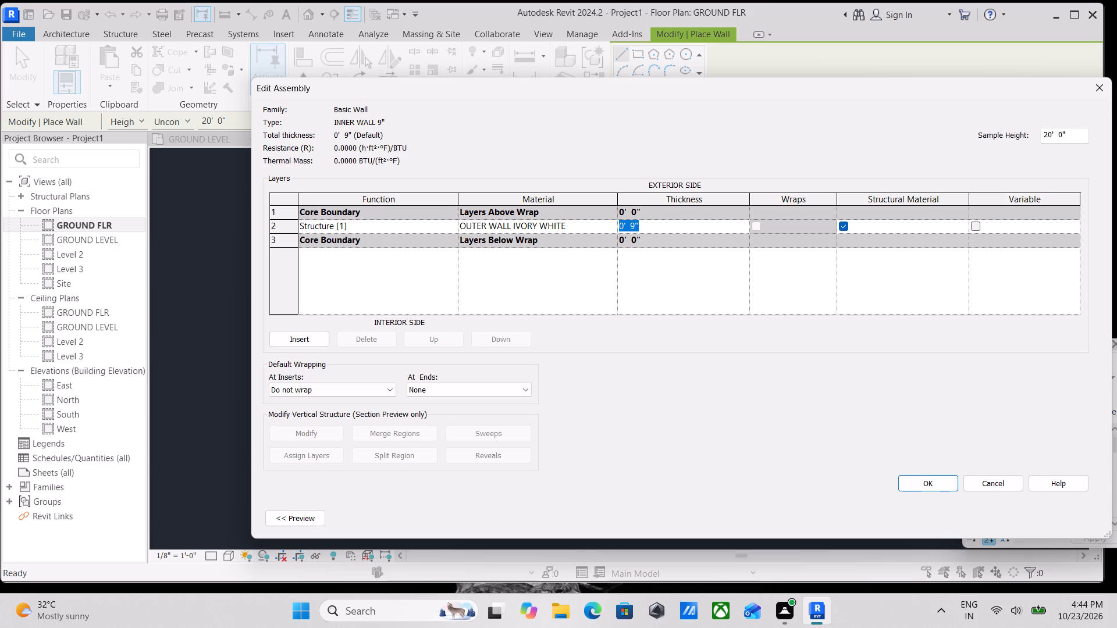
key(5)
key(shift+quotedbl)
key(Return)
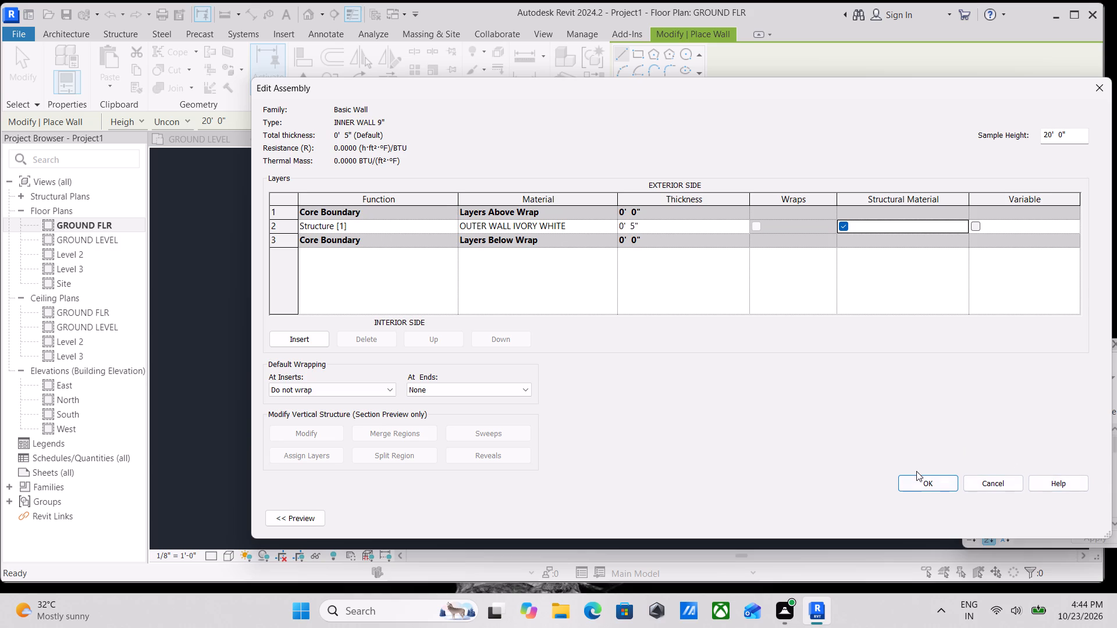
click(919, 481)
click(1075, 518)
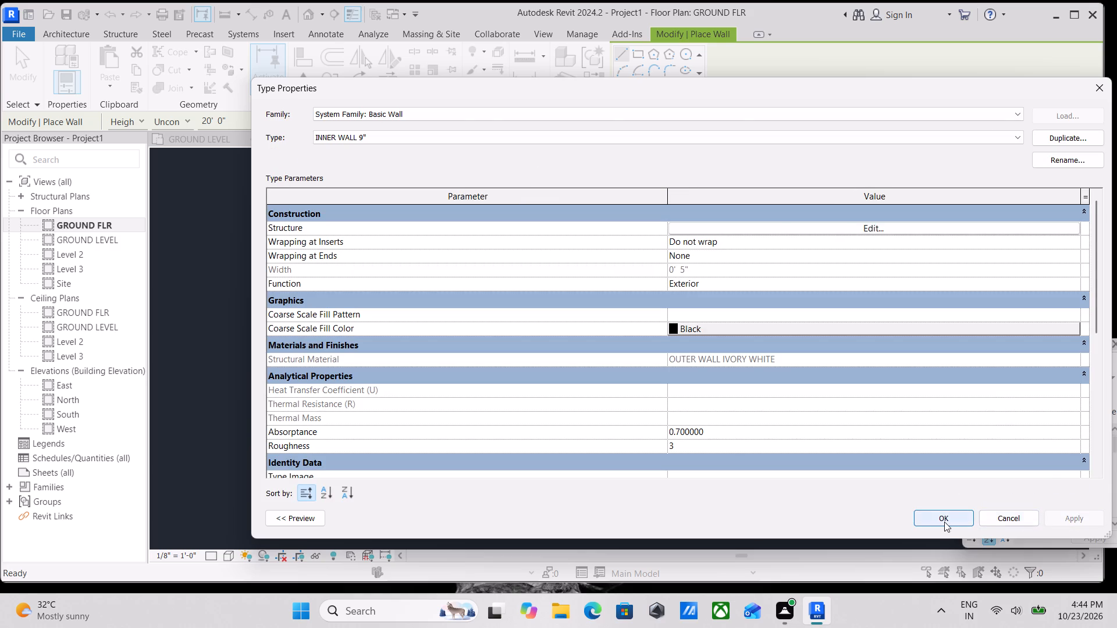
click(944, 522)
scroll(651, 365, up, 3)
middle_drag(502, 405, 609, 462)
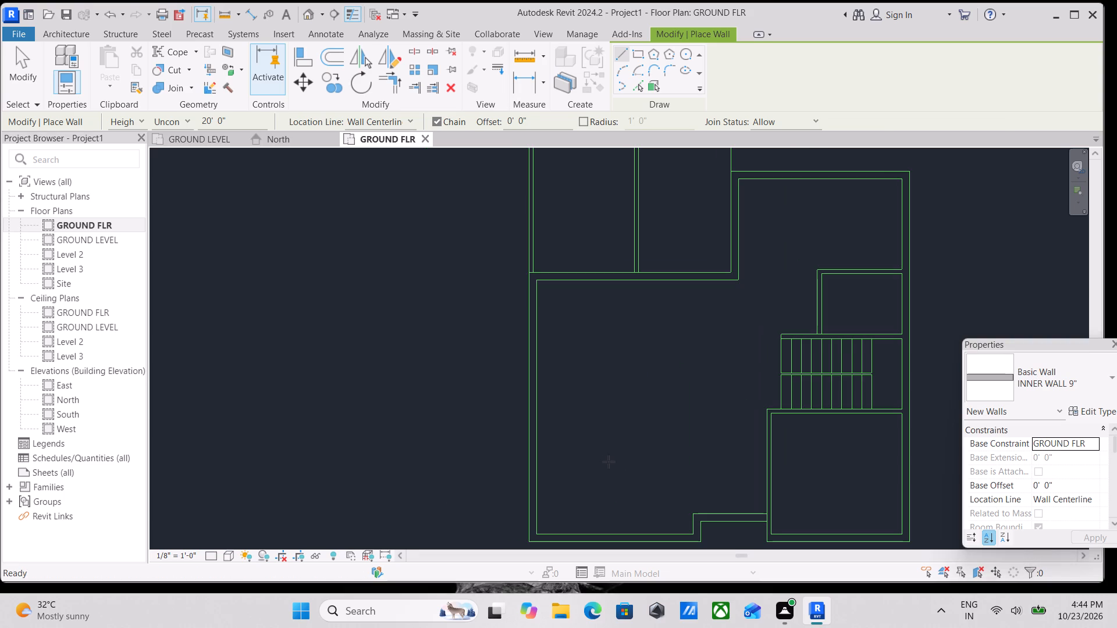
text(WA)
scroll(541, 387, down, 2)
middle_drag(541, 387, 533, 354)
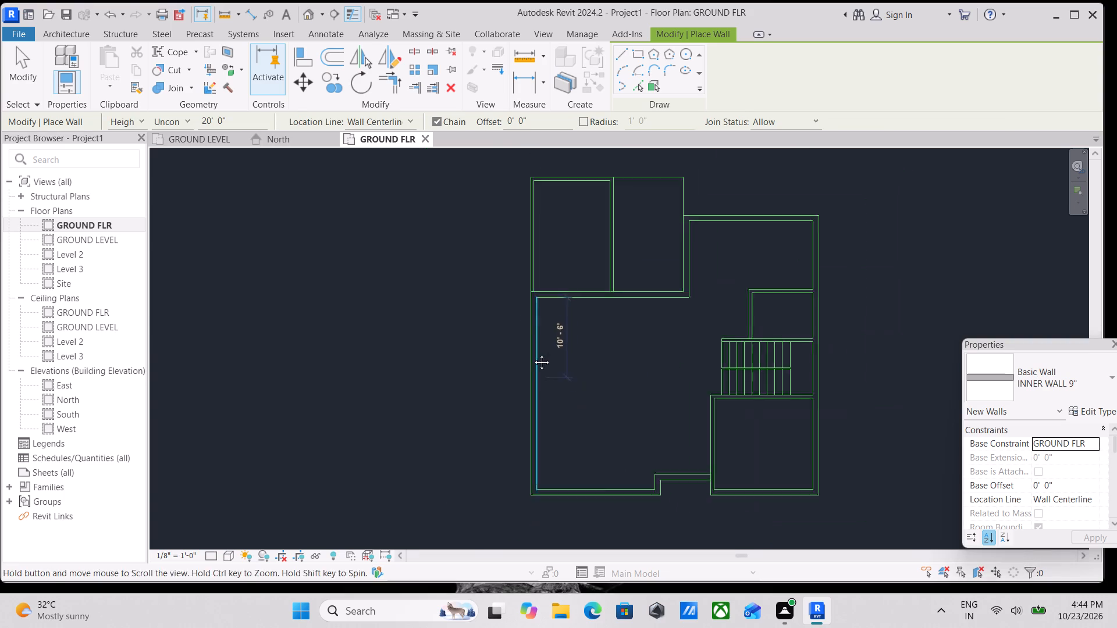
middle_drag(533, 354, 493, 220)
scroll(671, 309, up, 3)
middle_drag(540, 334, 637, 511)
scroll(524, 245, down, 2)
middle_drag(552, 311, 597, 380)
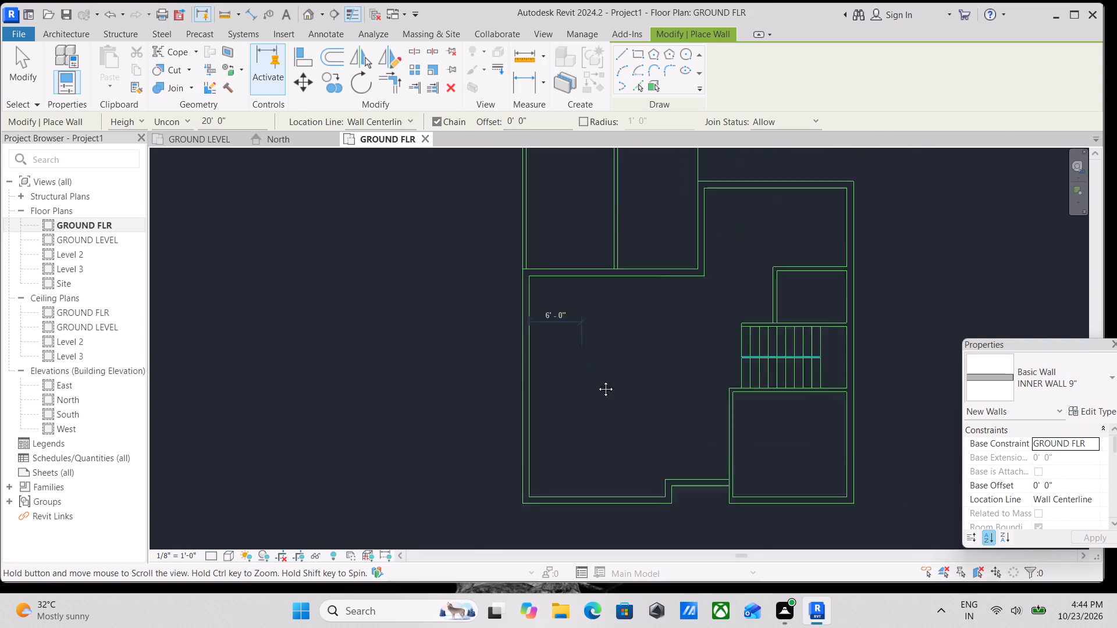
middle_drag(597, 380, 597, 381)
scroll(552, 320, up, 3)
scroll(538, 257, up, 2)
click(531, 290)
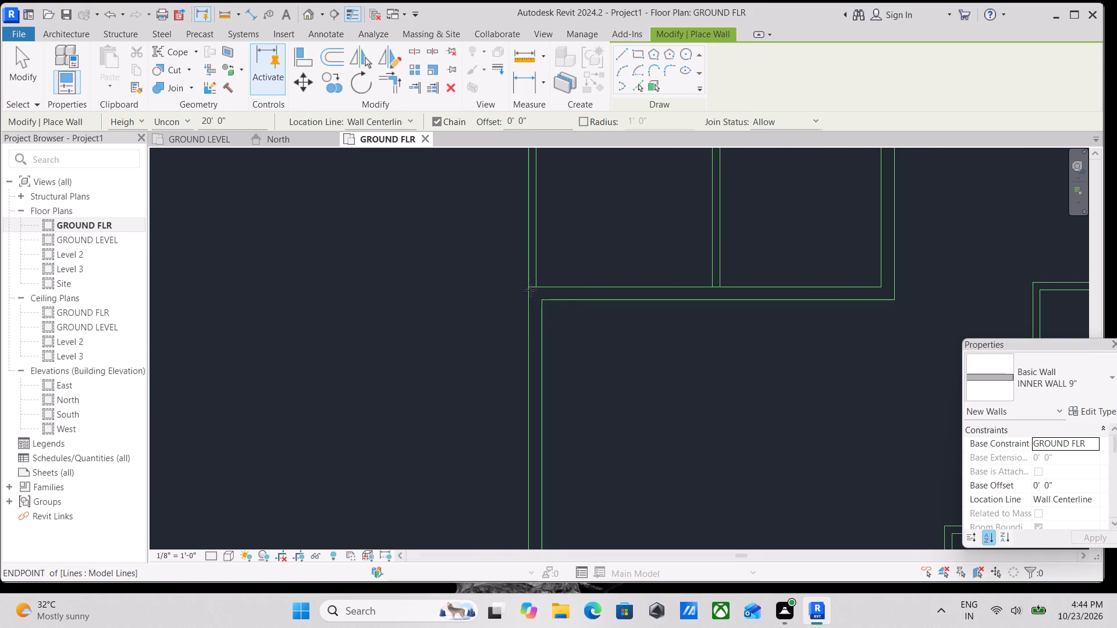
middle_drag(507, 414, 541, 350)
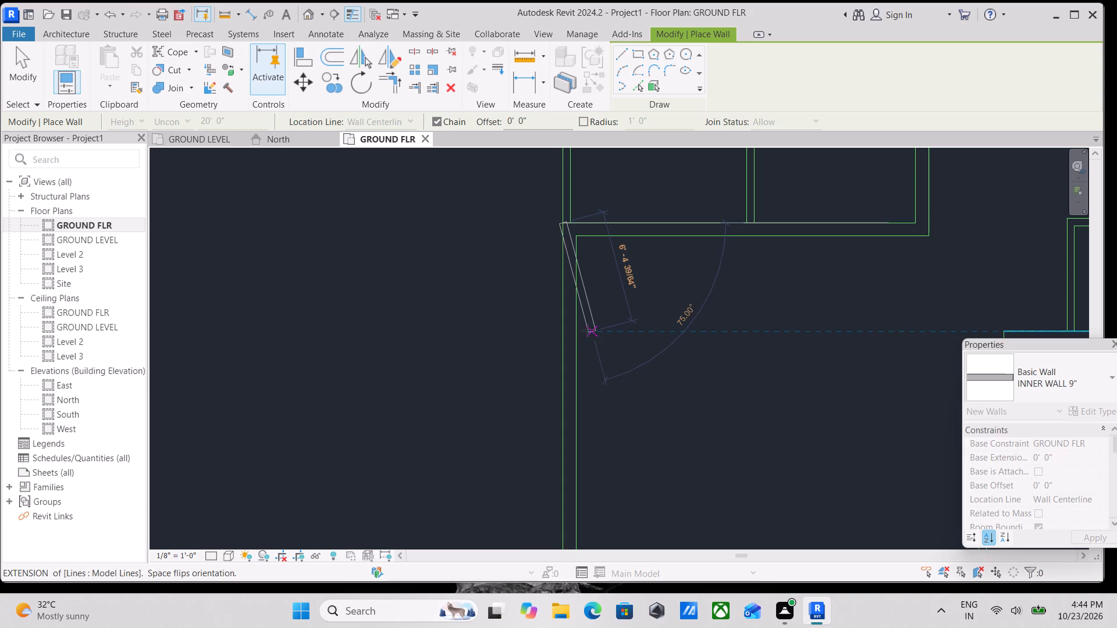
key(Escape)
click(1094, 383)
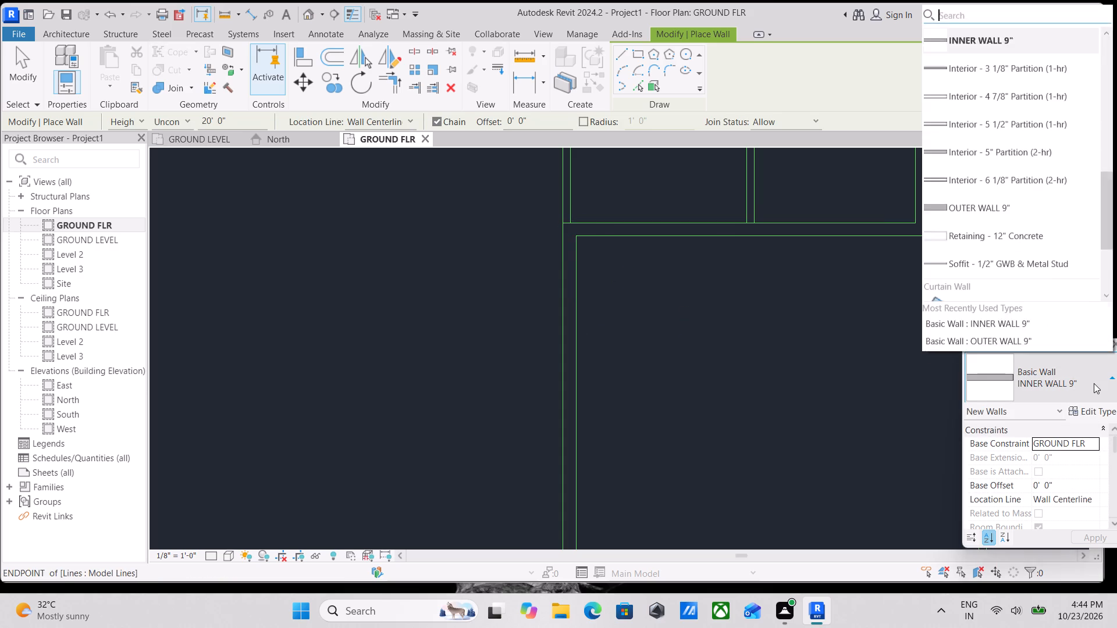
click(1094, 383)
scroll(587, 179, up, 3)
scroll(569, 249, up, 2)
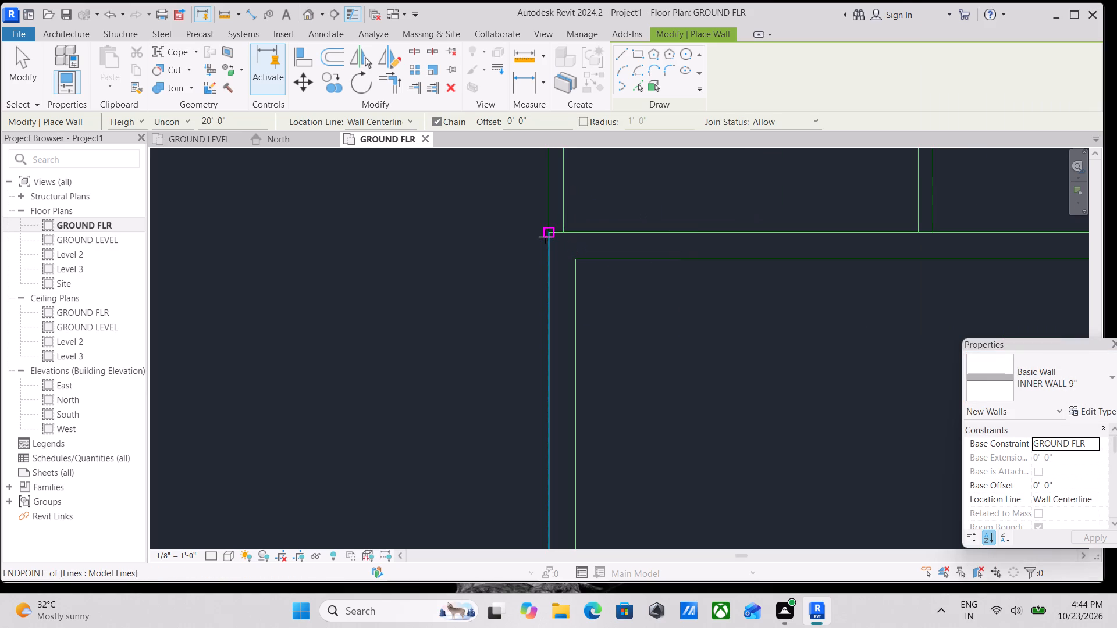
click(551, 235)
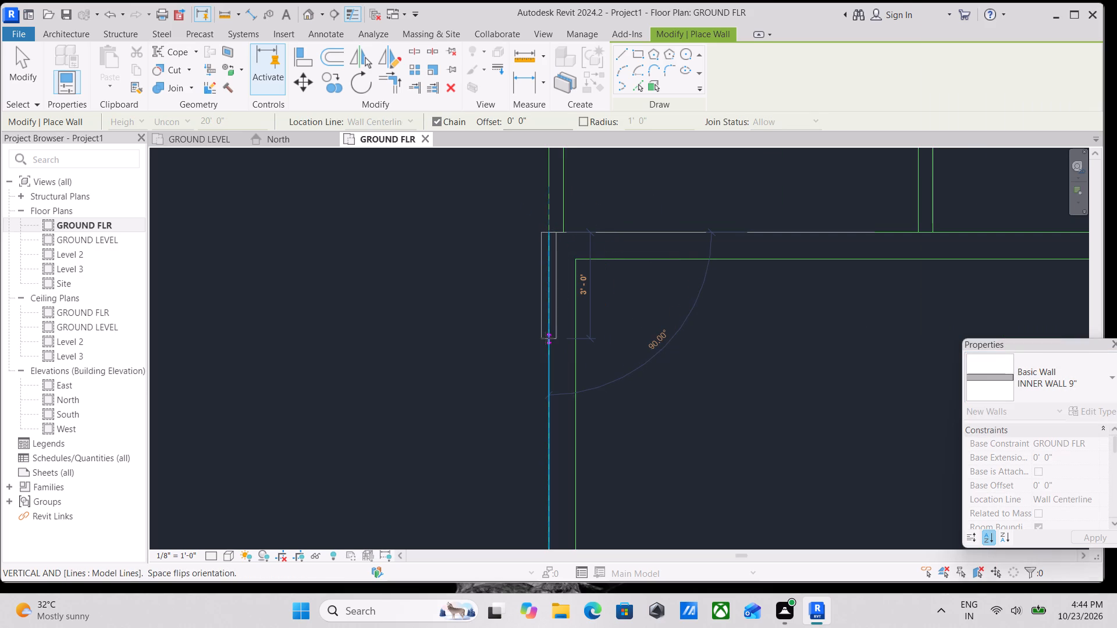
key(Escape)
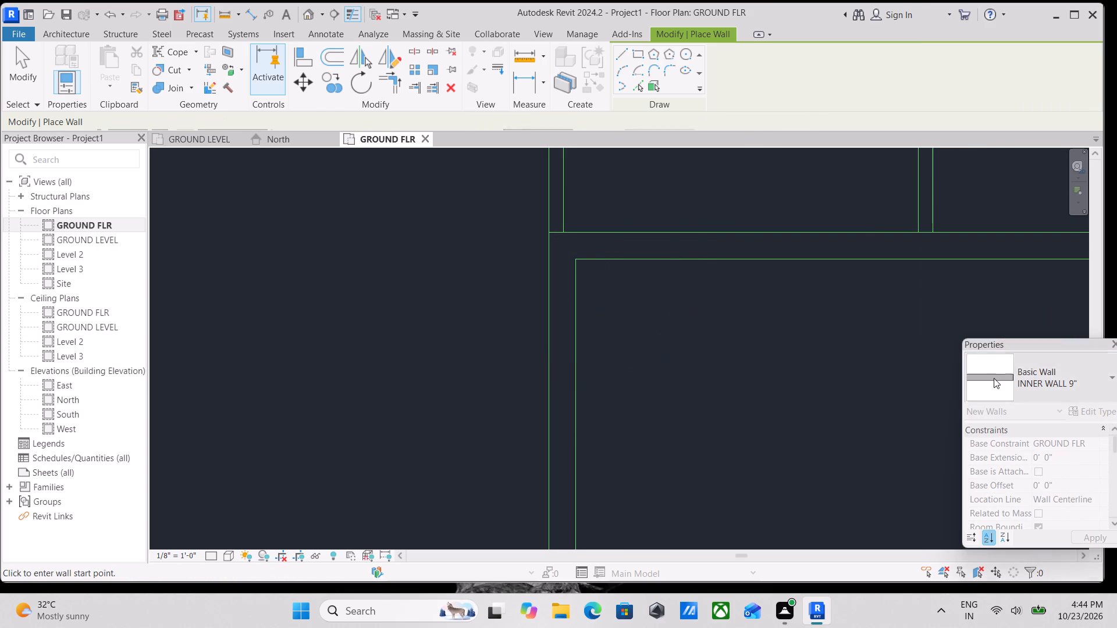
Rename the INNER WALL 9" type as INNER WALL 5".
click(1068, 380)
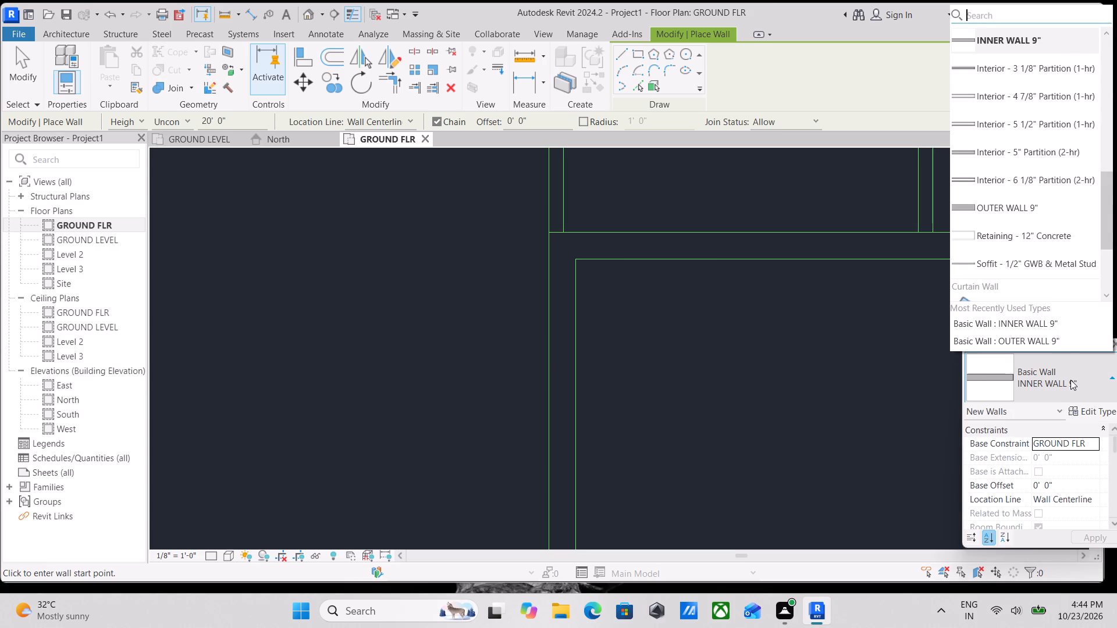
scroll(1037, 211, down, 2)
scroll(1037, 328, up, 3)
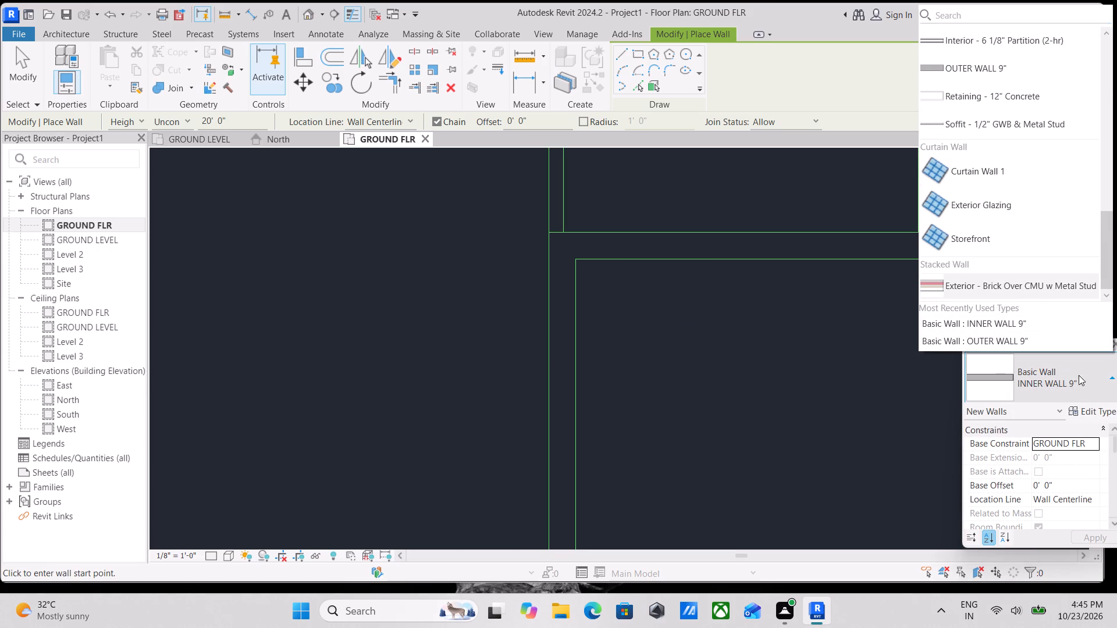
click(1082, 367)
click(1090, 408)
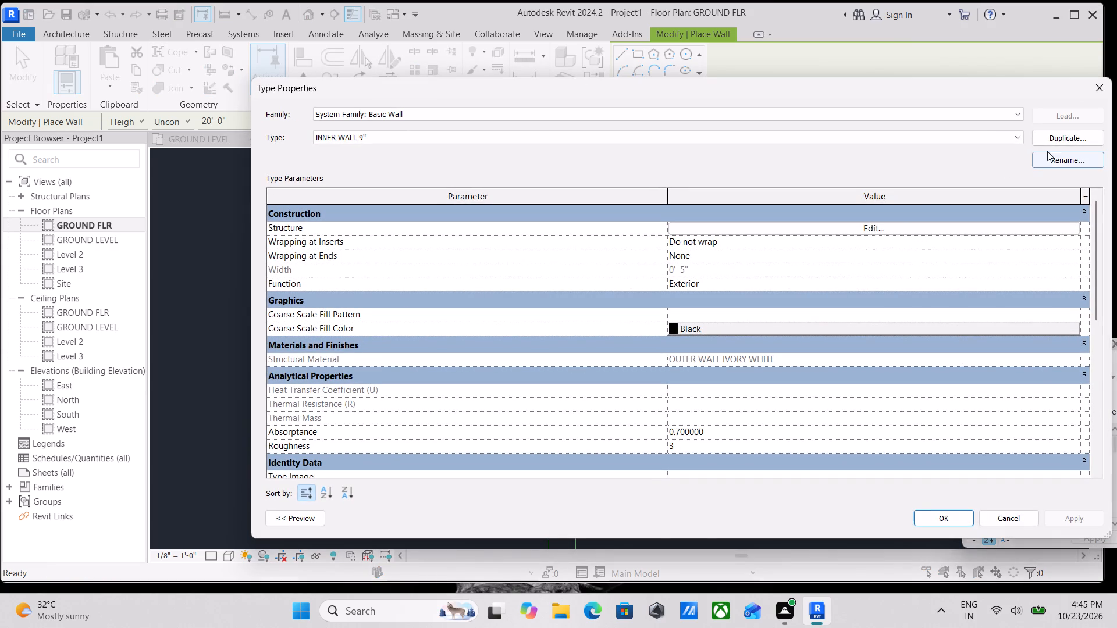
click(1052, 160)
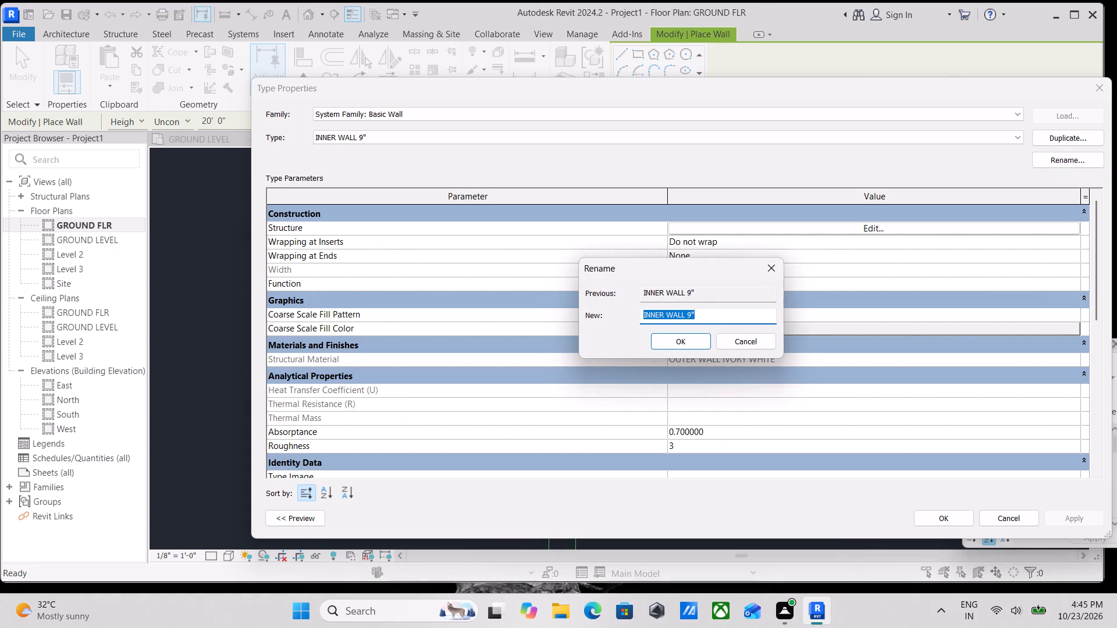
click(702, 316)
drag(702, 316, 684, 316)
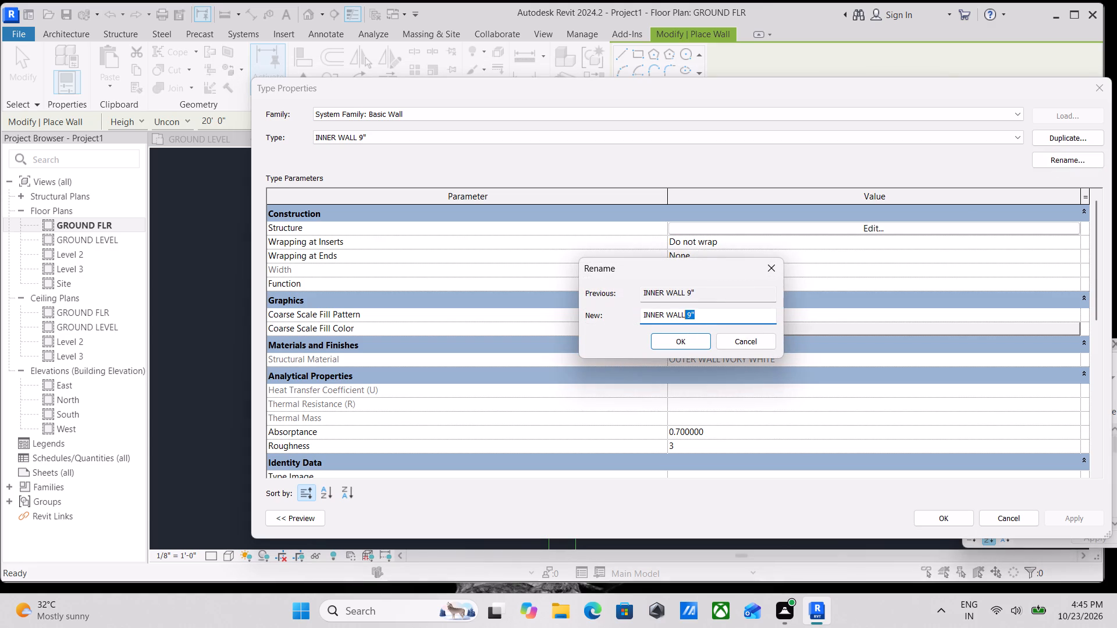
drag(684, 316, 688, 317)
key(5)
key(shift+quotedbl)
click(686, 345)
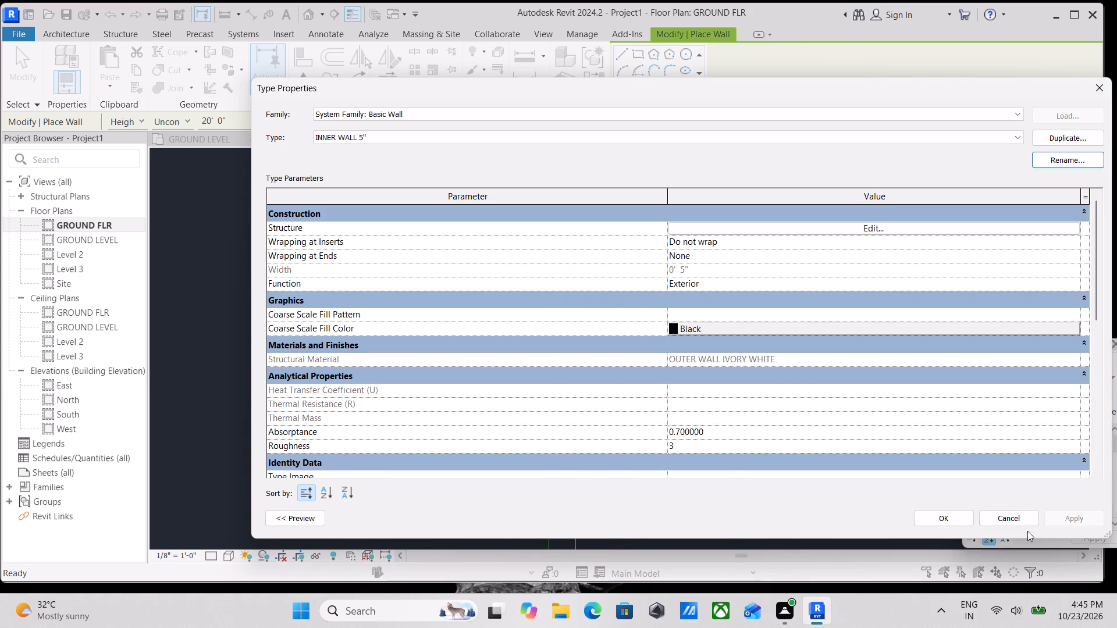
click(936, 519)
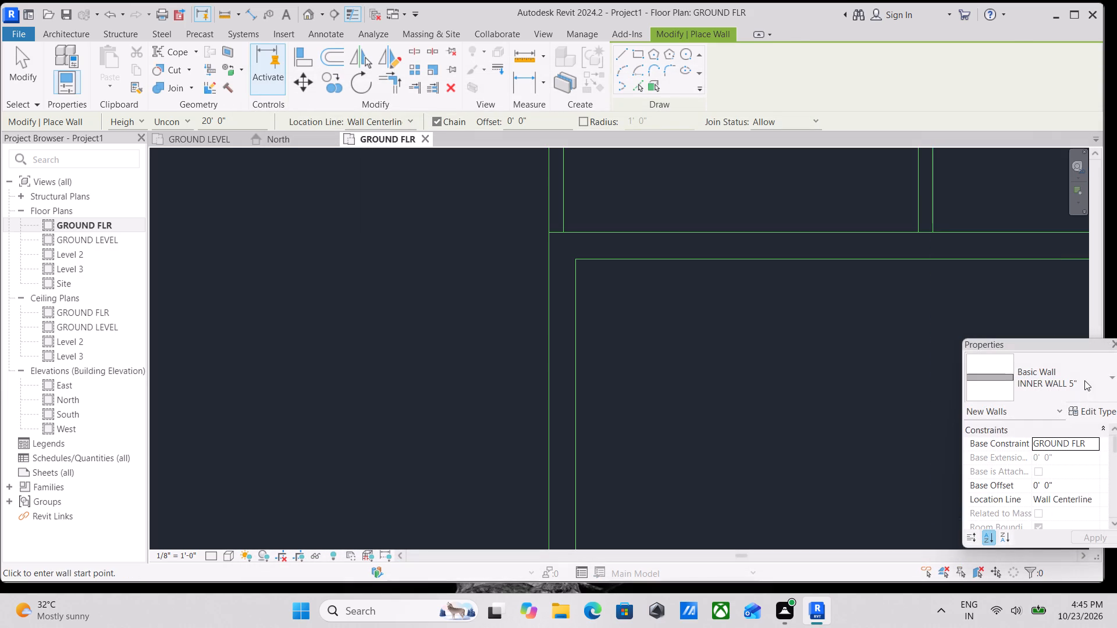
Choose the OUTER WALL 9" basic wall type for the new walls.
click(1084, 380)
scroll(1001, 237, down, 1)
scroll(991, 256, up, 2)
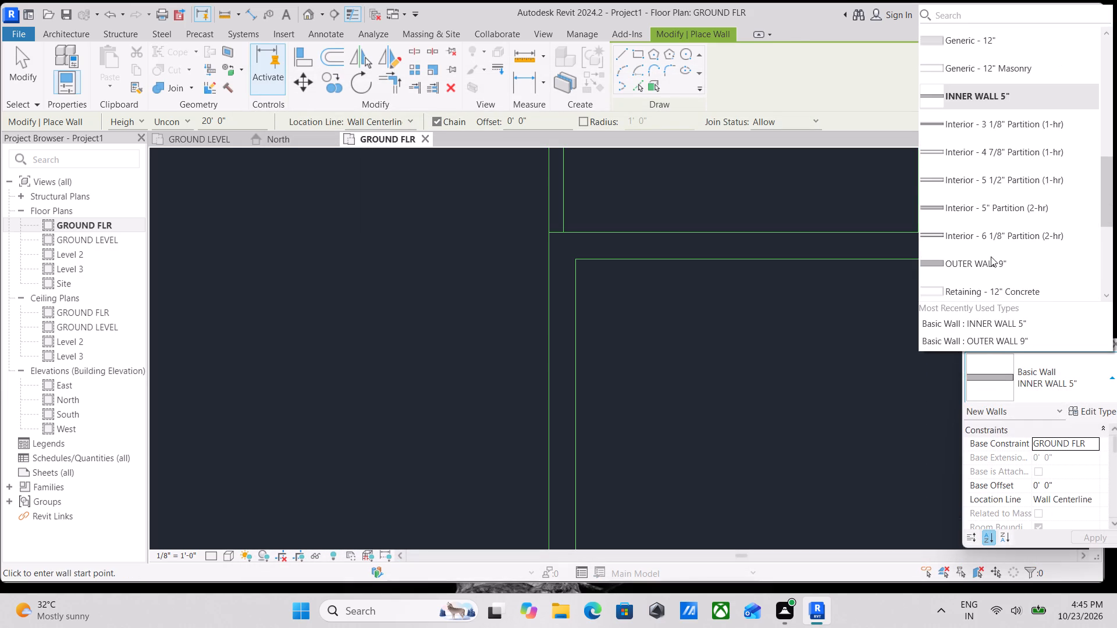
scroll(991, 256, up, 2)
scroll(991, 256, down, 6)
scroll(989, 270, up, 2)
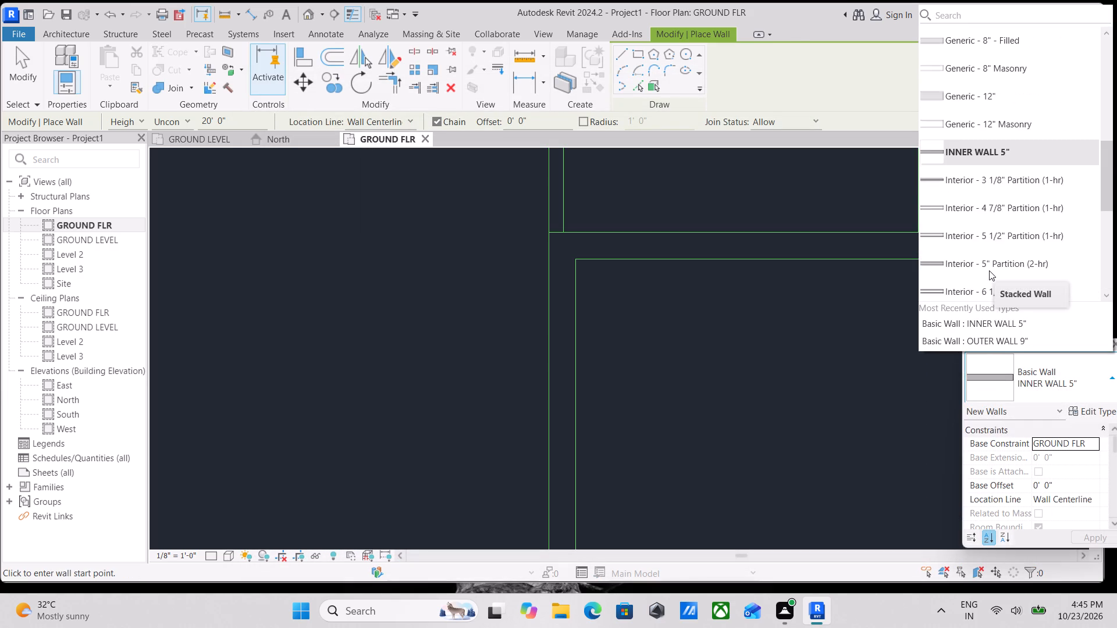
scroll(989, 270, up, 8)
scroll(989, 270, down, 7)
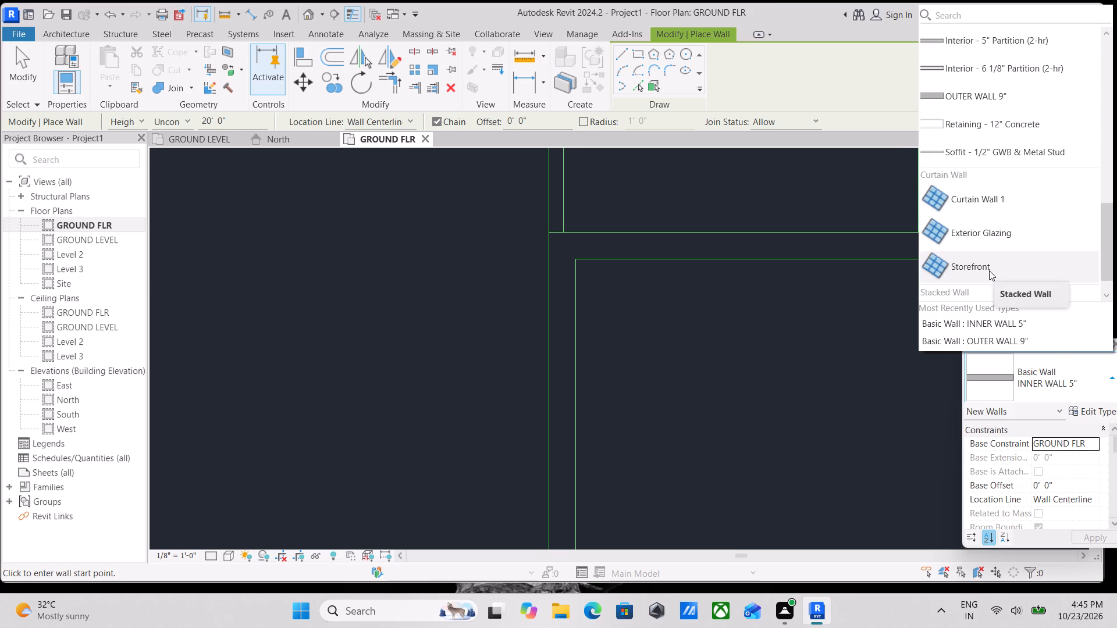
click(993, 91)
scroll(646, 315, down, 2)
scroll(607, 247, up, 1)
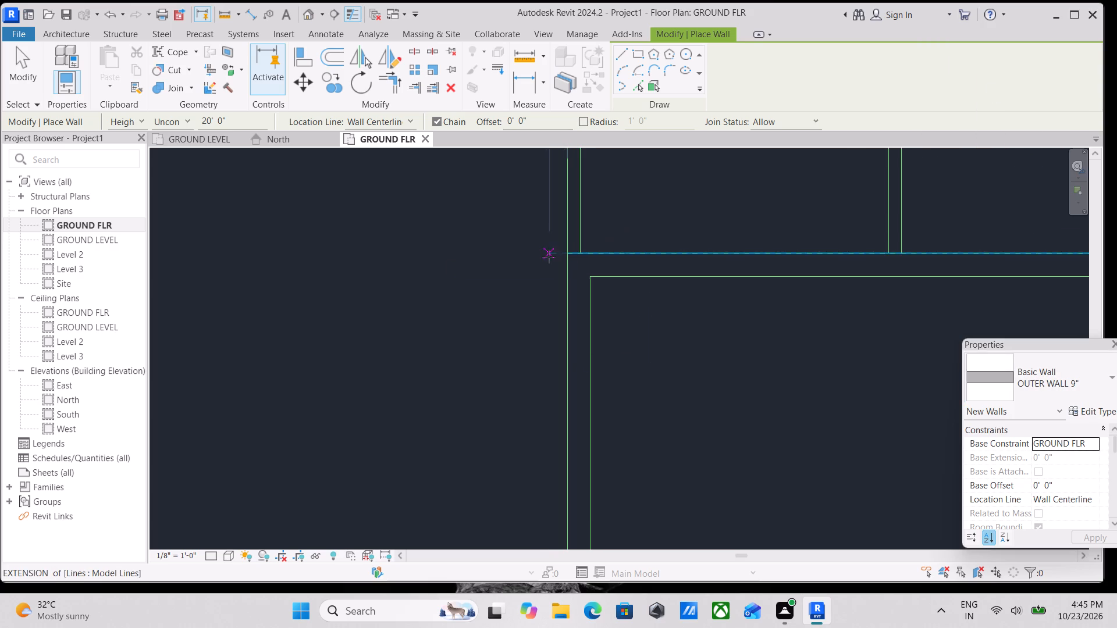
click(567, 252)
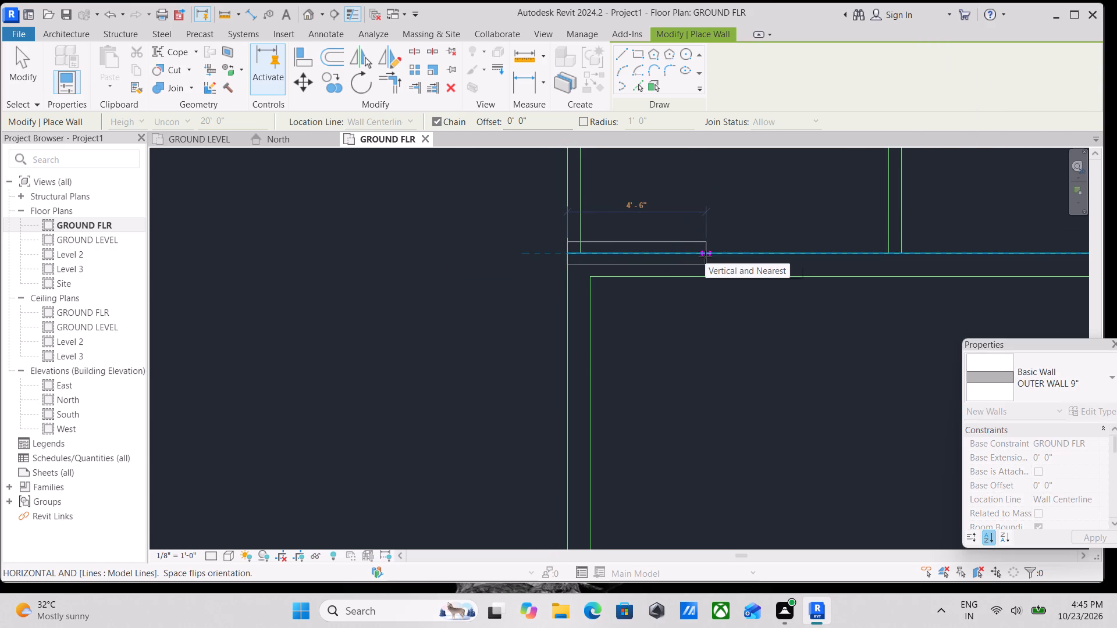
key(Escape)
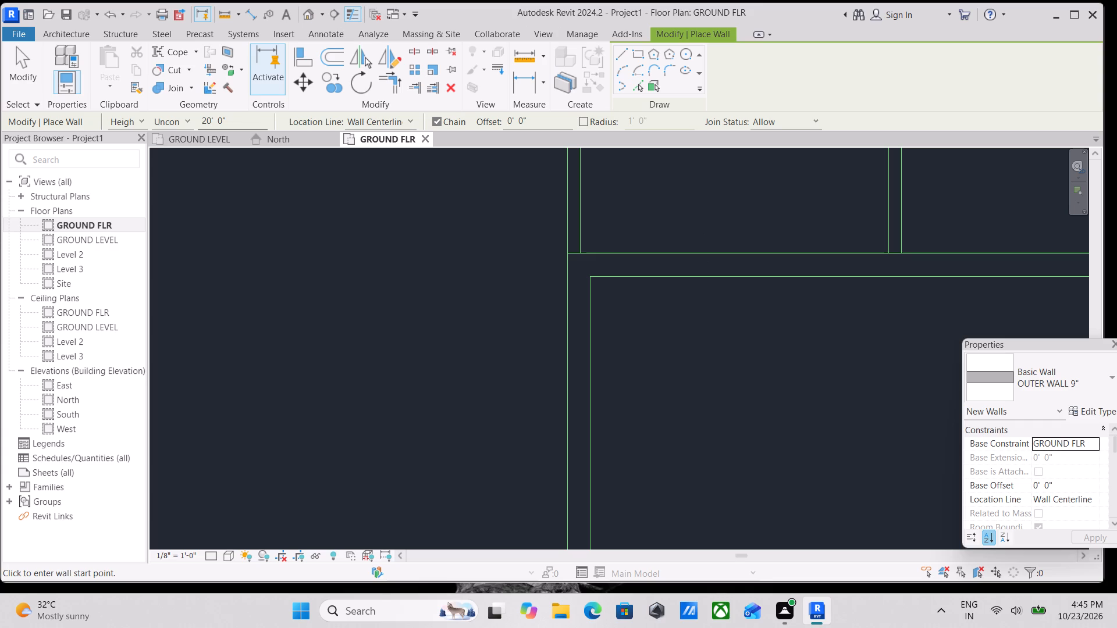
Set the height of the new walls to reach Level 2.
click(140, 118)
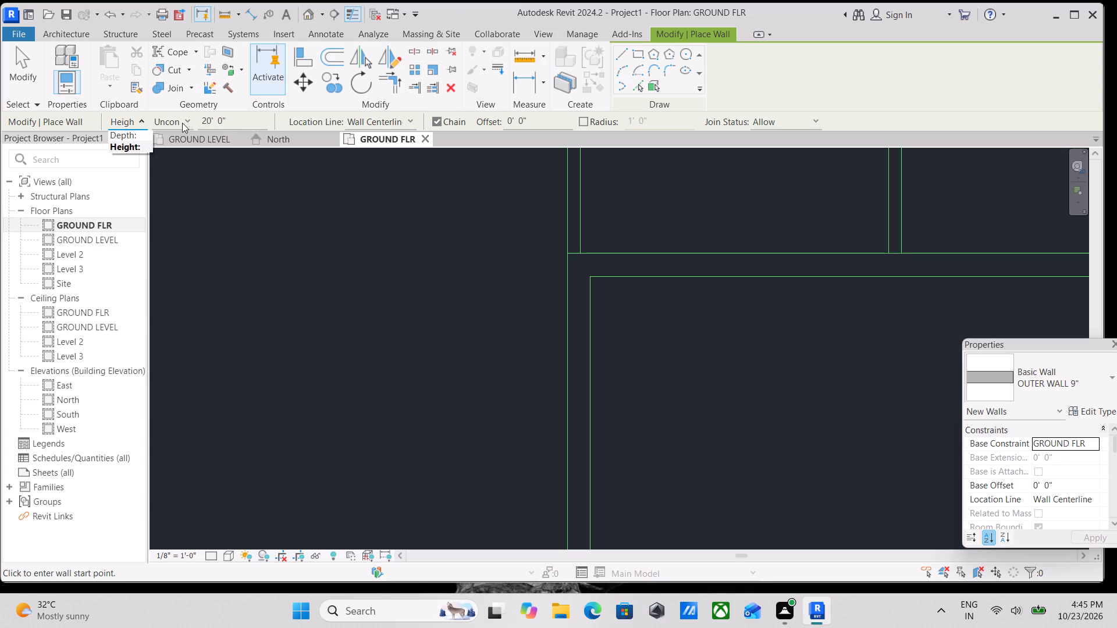
click(186, 120)
click(186, 120)
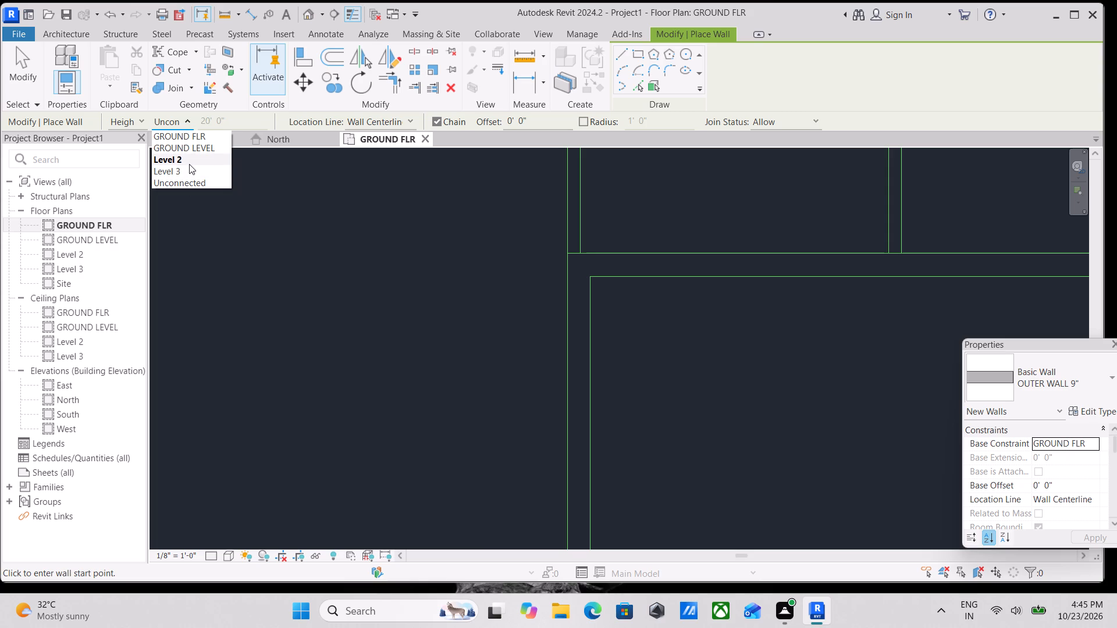
click(189, 164)
Open the default 3D view, examine the level names and elevations from the Right side, and leave the wall command.
scroll(256, 256, down, 2)
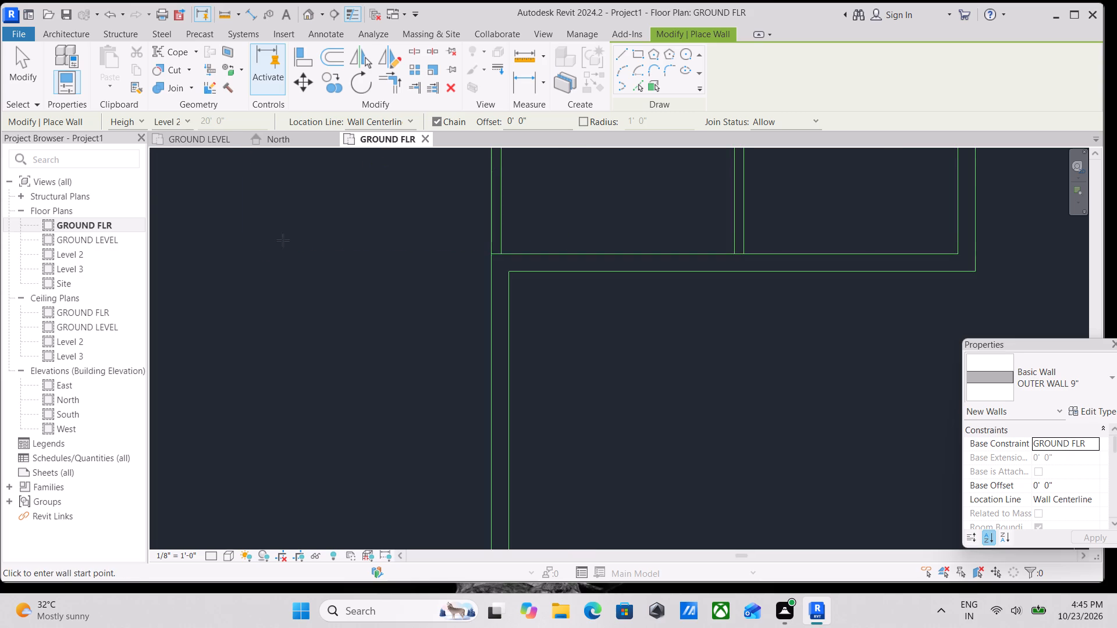
scroll(497, 255, down, 3)
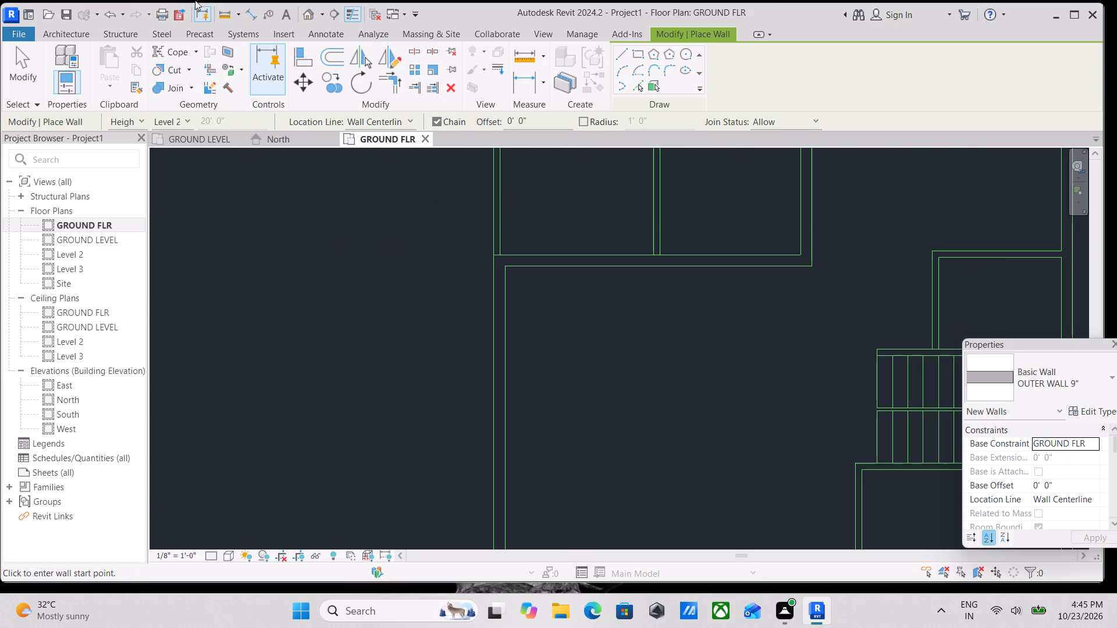
click(313, 18)
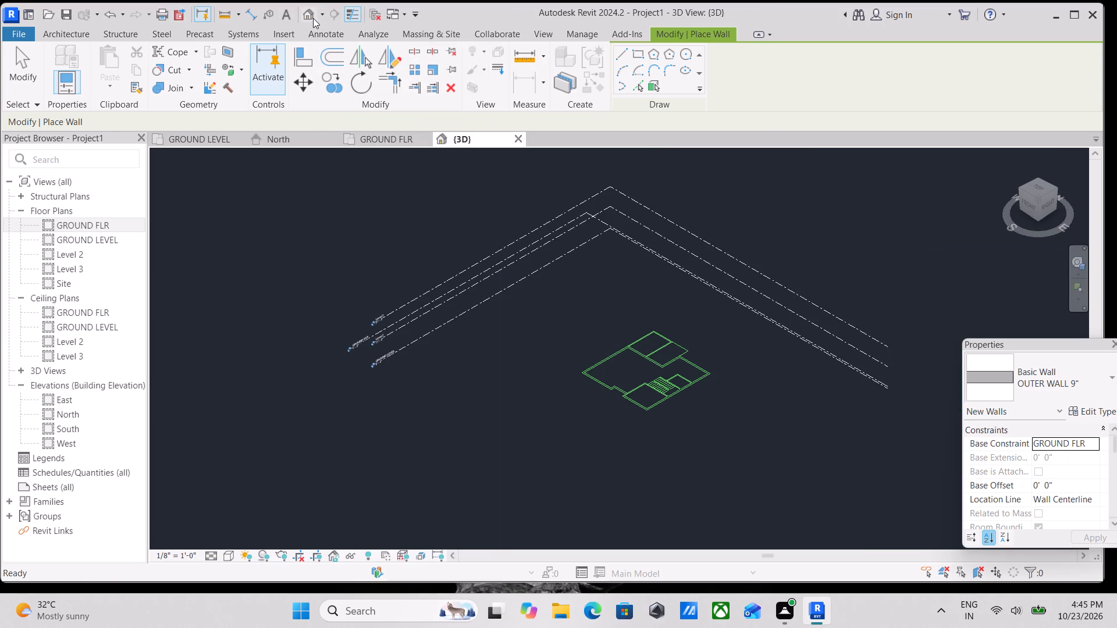
scroll(621, 374, up, 1)
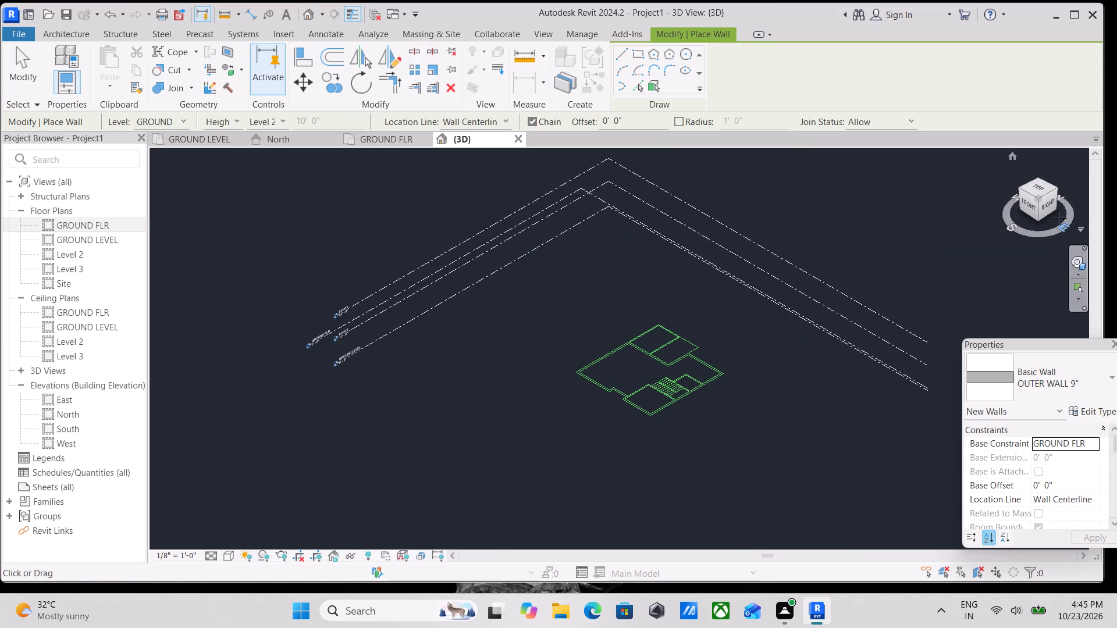
click(1048, 202)
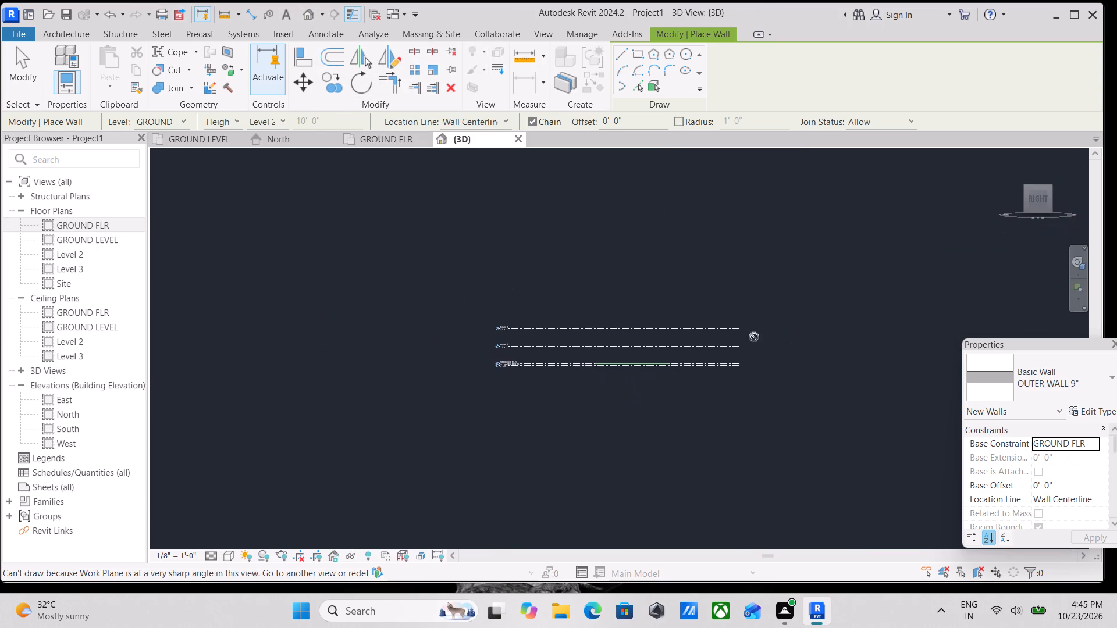
scroll(549, 338, up, 12)
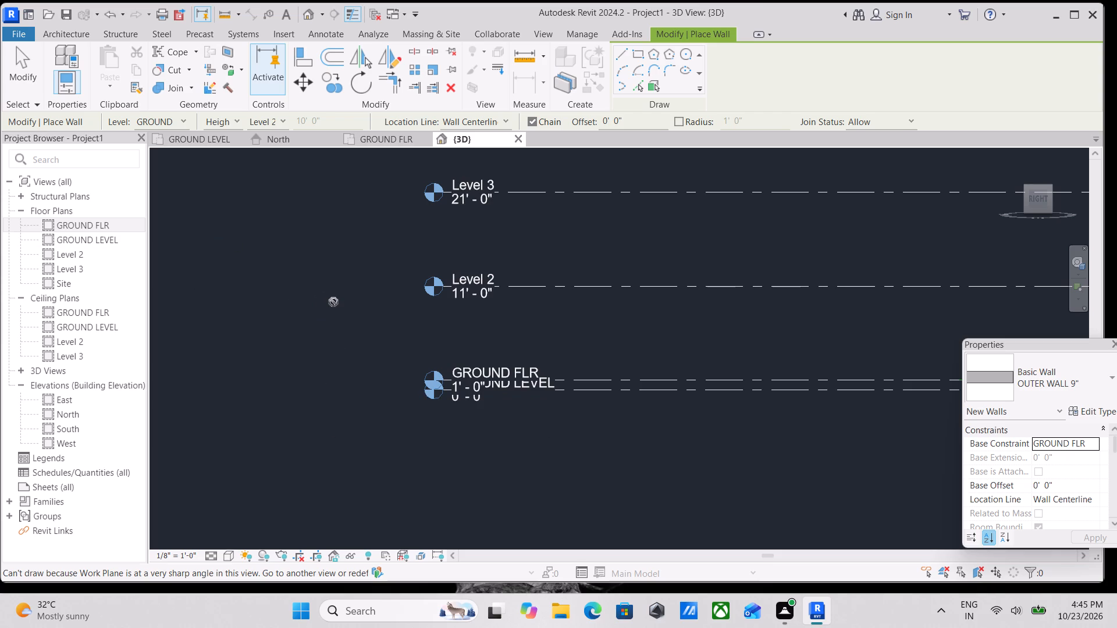
key(Escape)
key(Escape)
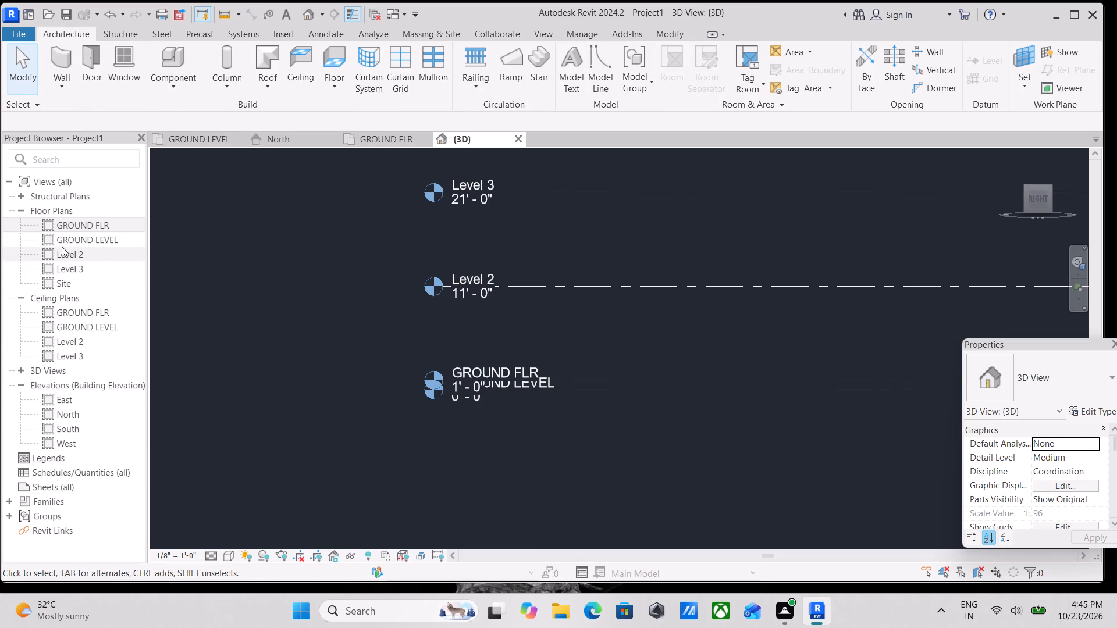
Rename the Level 2 floor plan as FIRST FLOOR, together with its corresponding level and views.
click(62, 251)
right_click(62, 251)
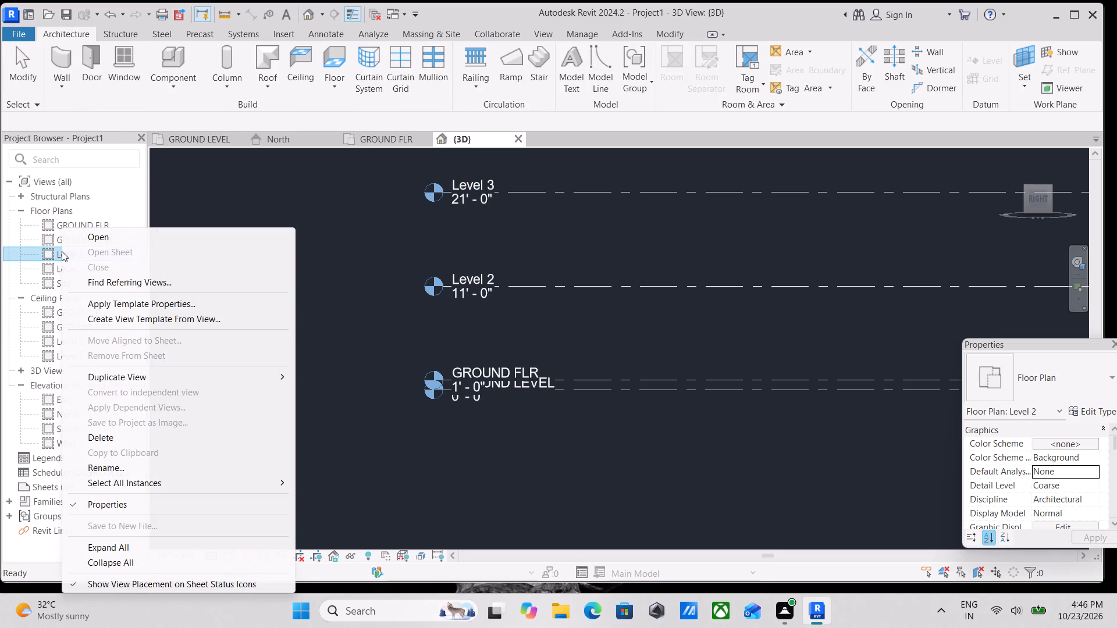
click(112, 468)
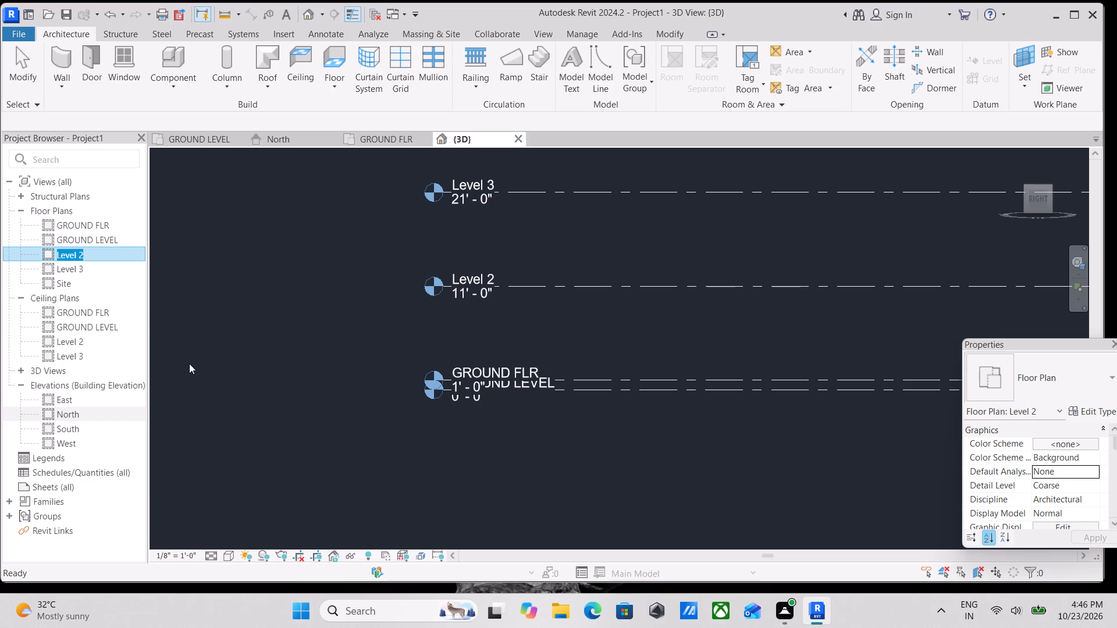
key(BackSpace)
text(FIR)
text(ST)
key(space)
text(FLOOR)
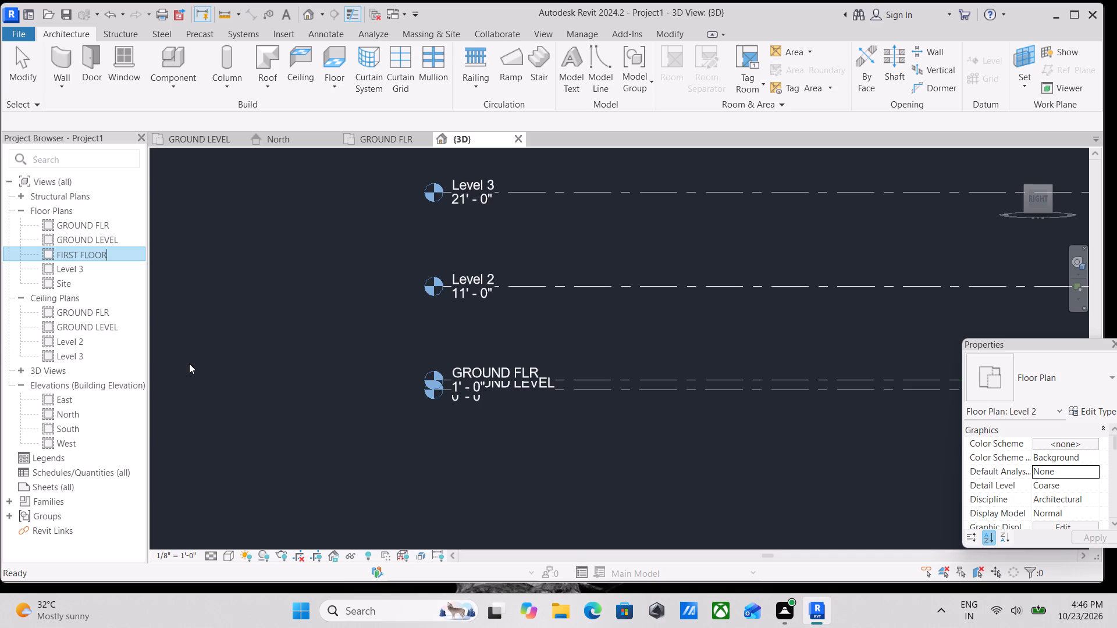
key(Return)
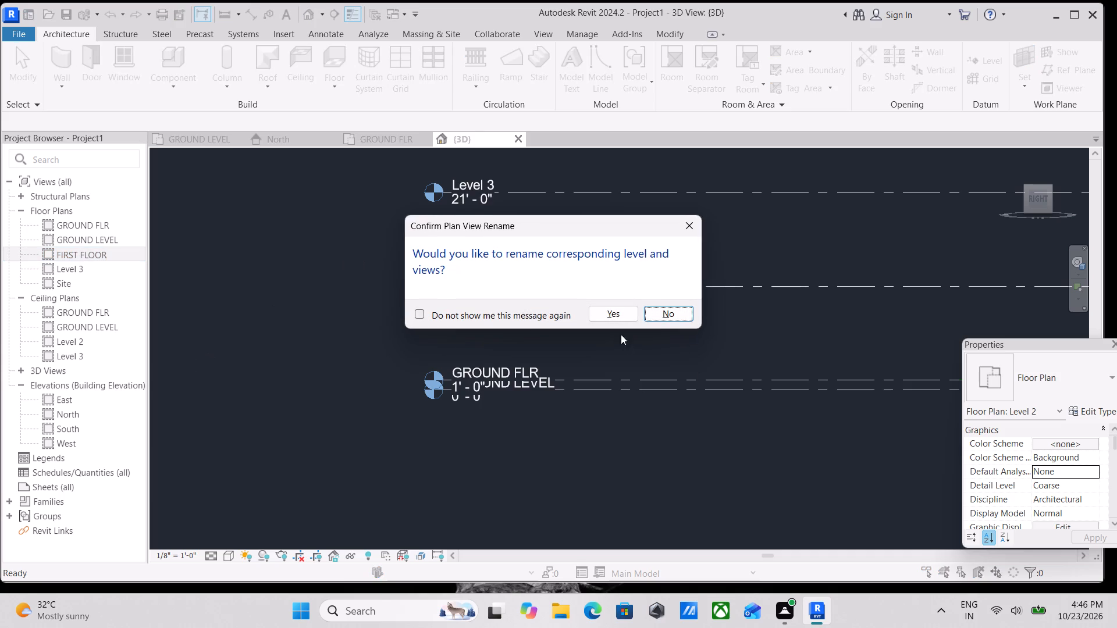
click(611, 317)
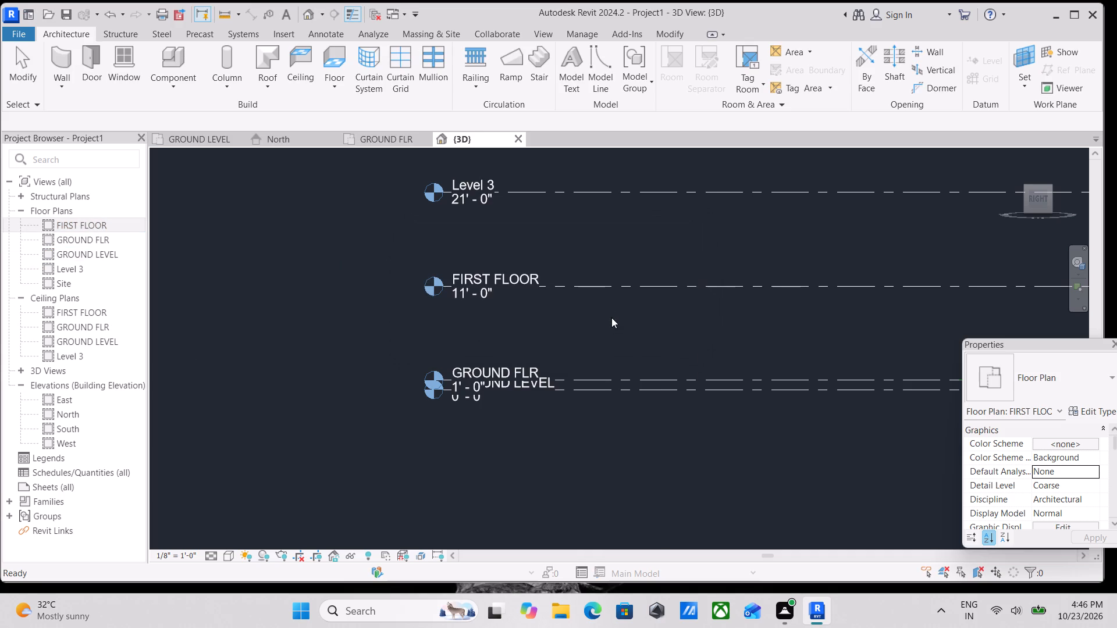
In the GROUND FLR plan, set the location line of the new outer walls to Finish Face: Interior.
click(392, 137)
scroll(559, 359, down, 3)
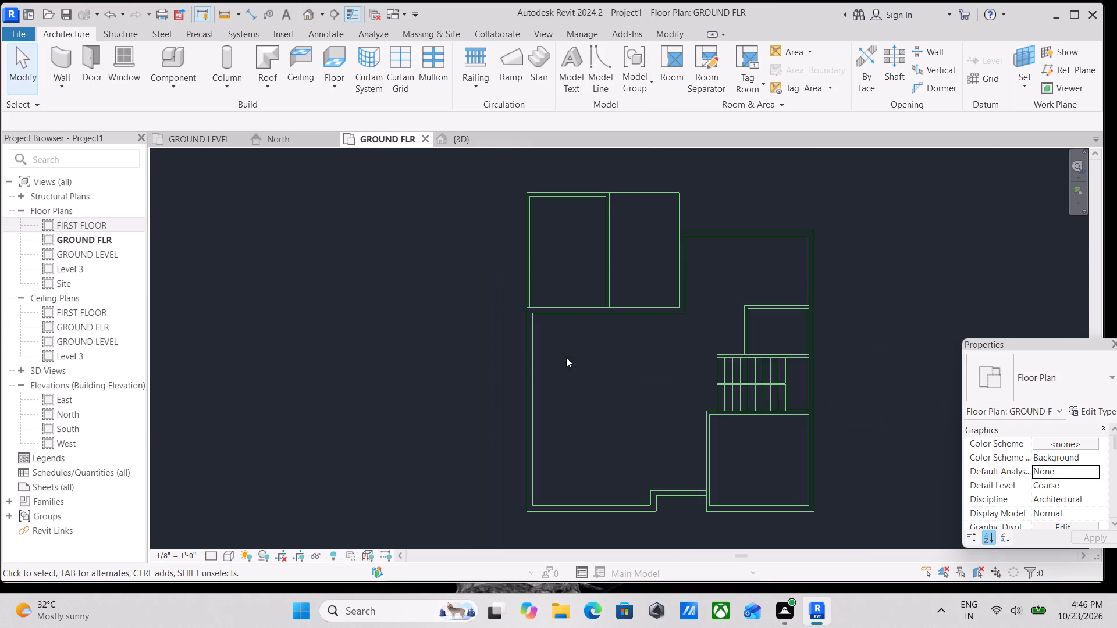
scroll(566, 357, down, 4)
text(WA)
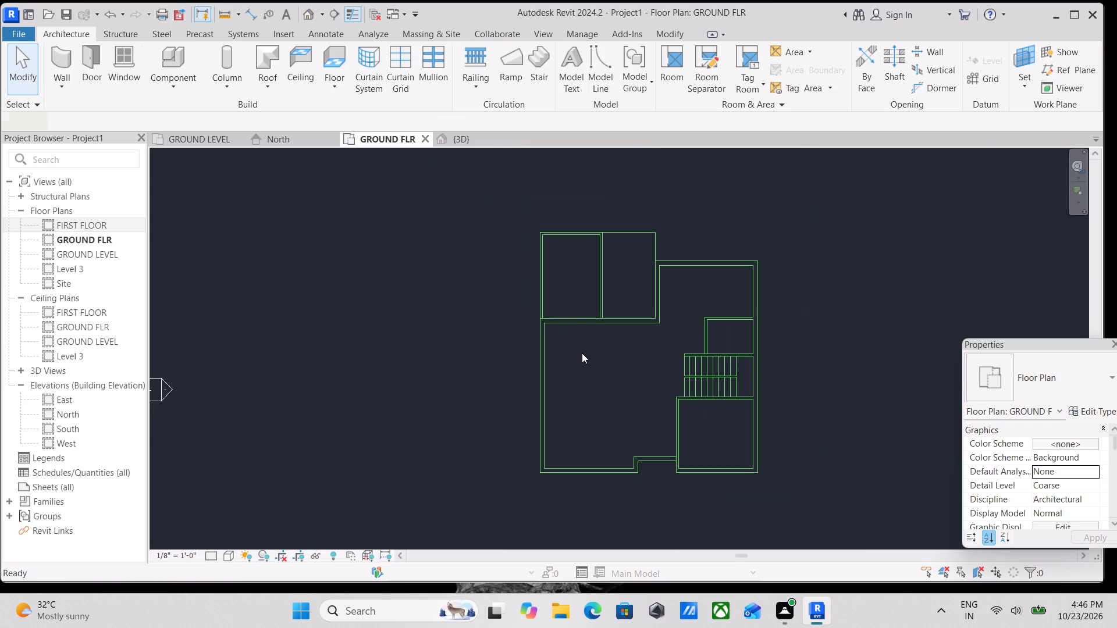
scroll(540, 319, up, 7)
click(543, 316)
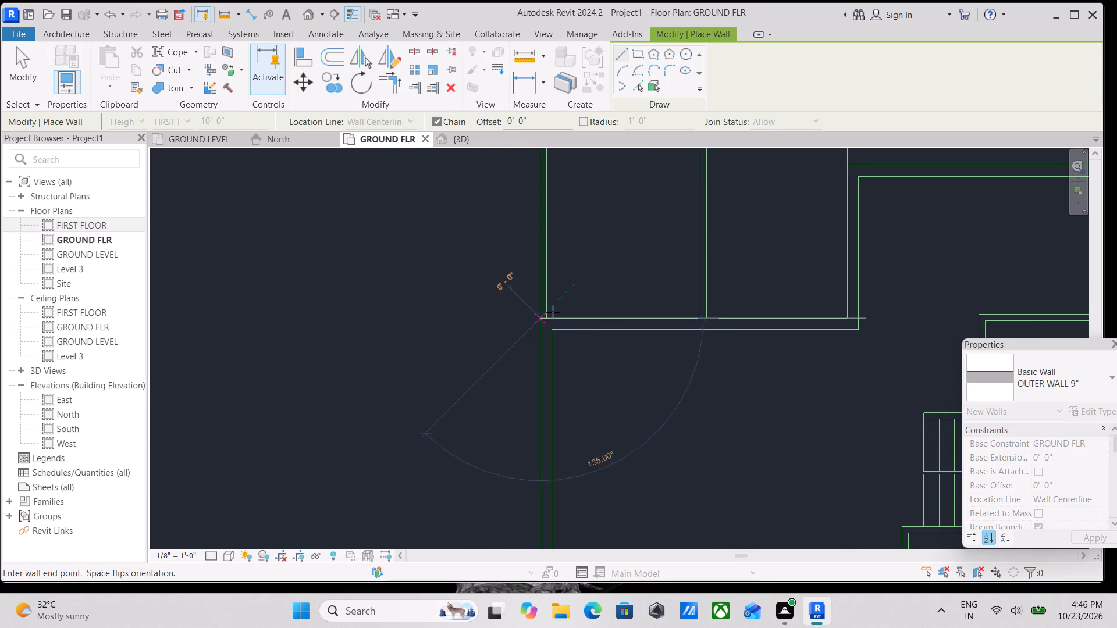
key(Escape)
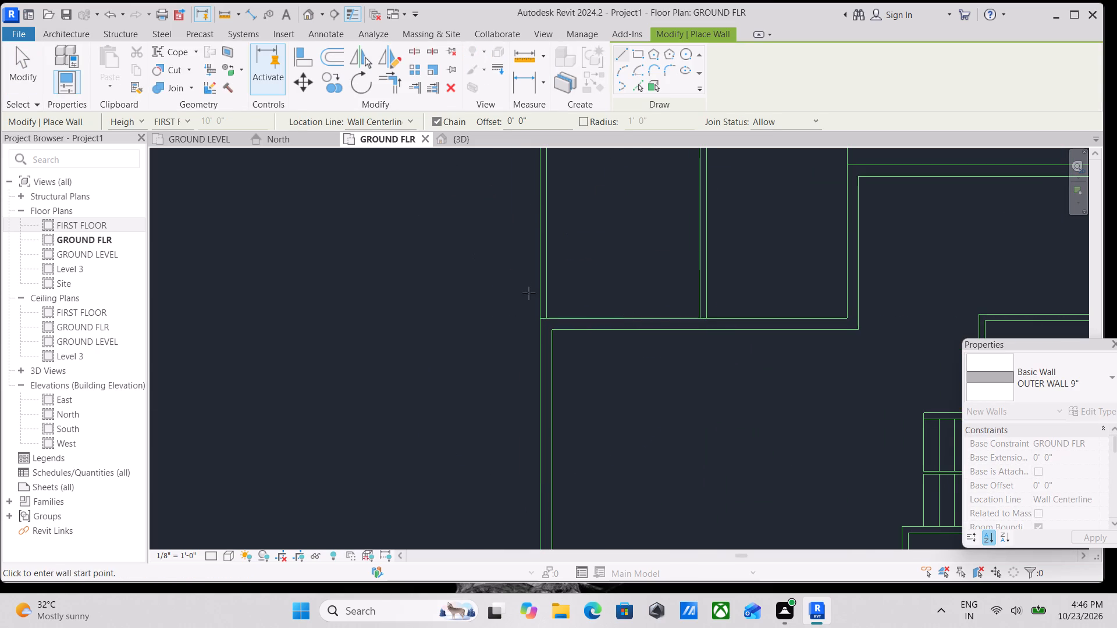
text(WA)
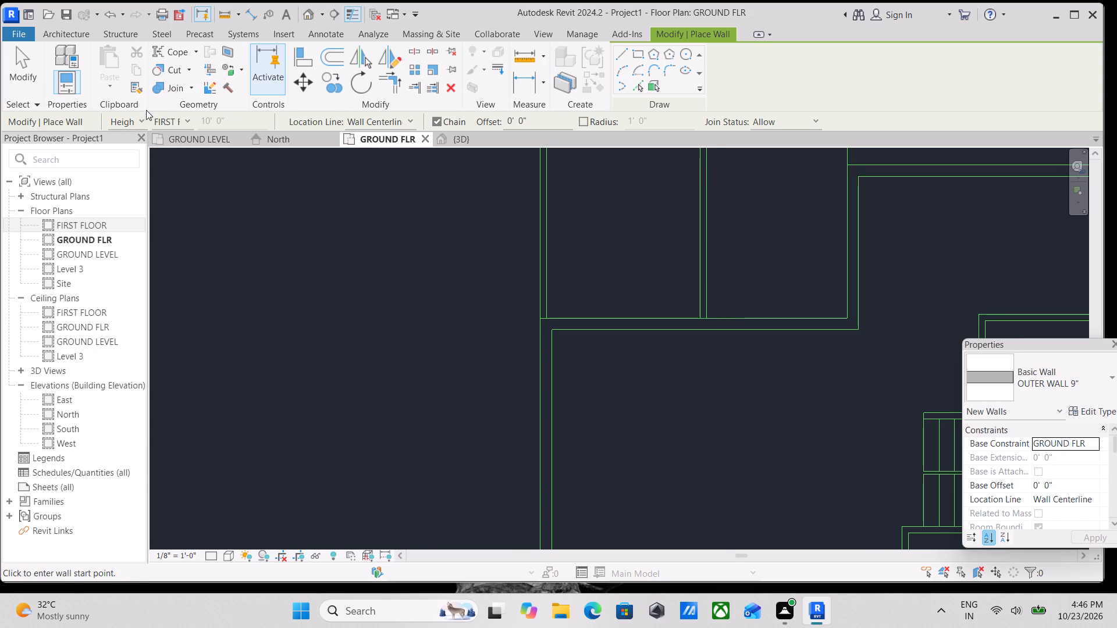
click(406, 117)
click(393, 165)
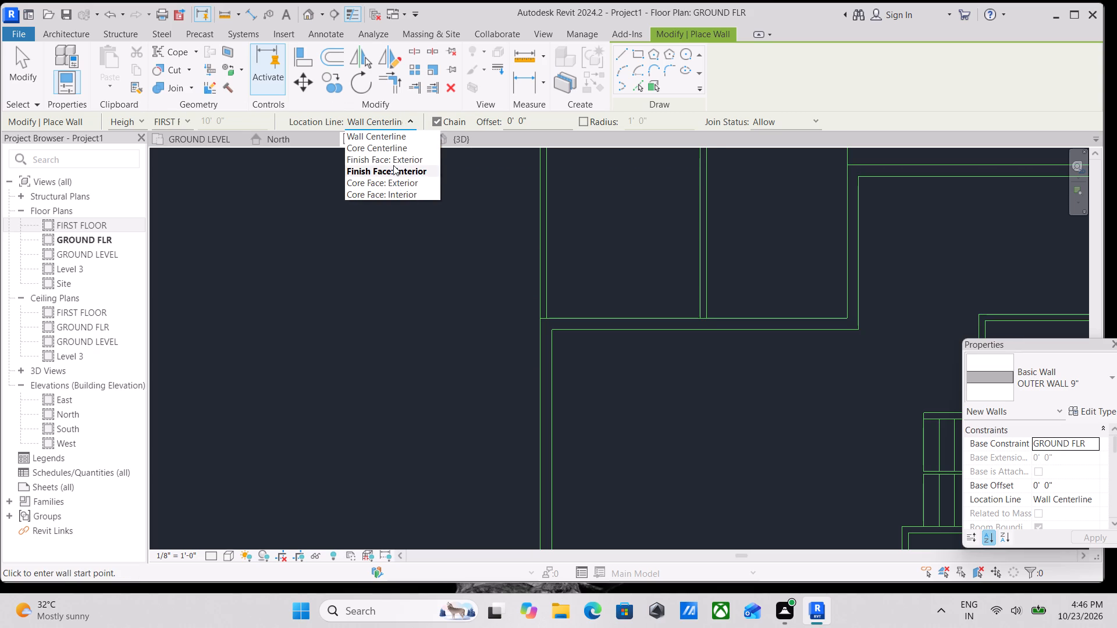
Draw OUTER WALL 9" walls 20' along the south of the two north-west rooms, north up the jog, and 17' 9" east to the corner.
click(541, 322)
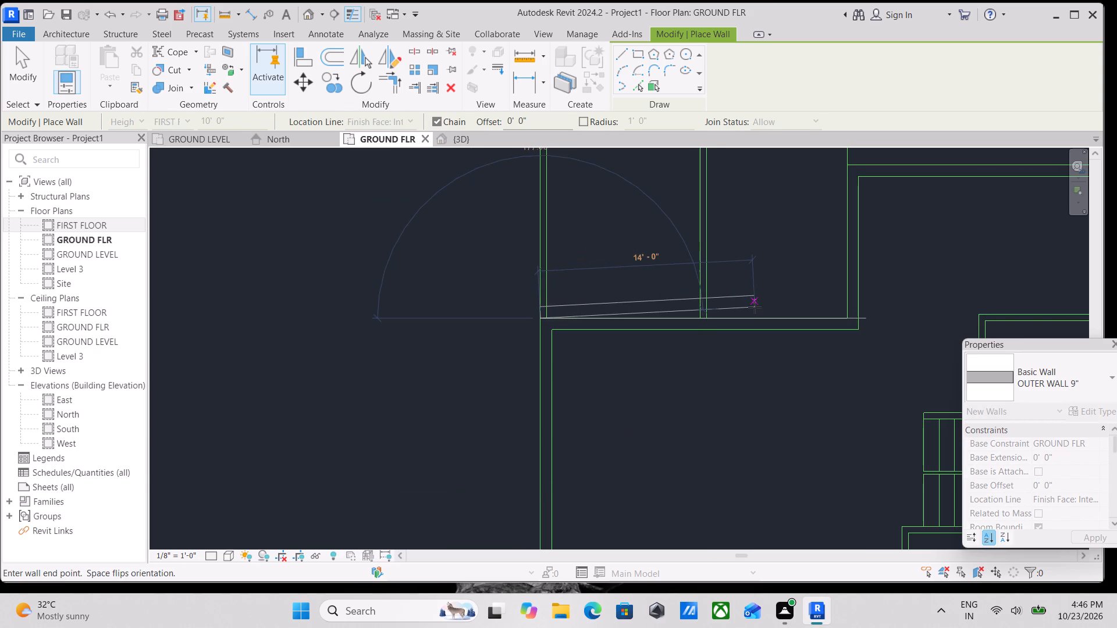
key(space)
click(845, 317)
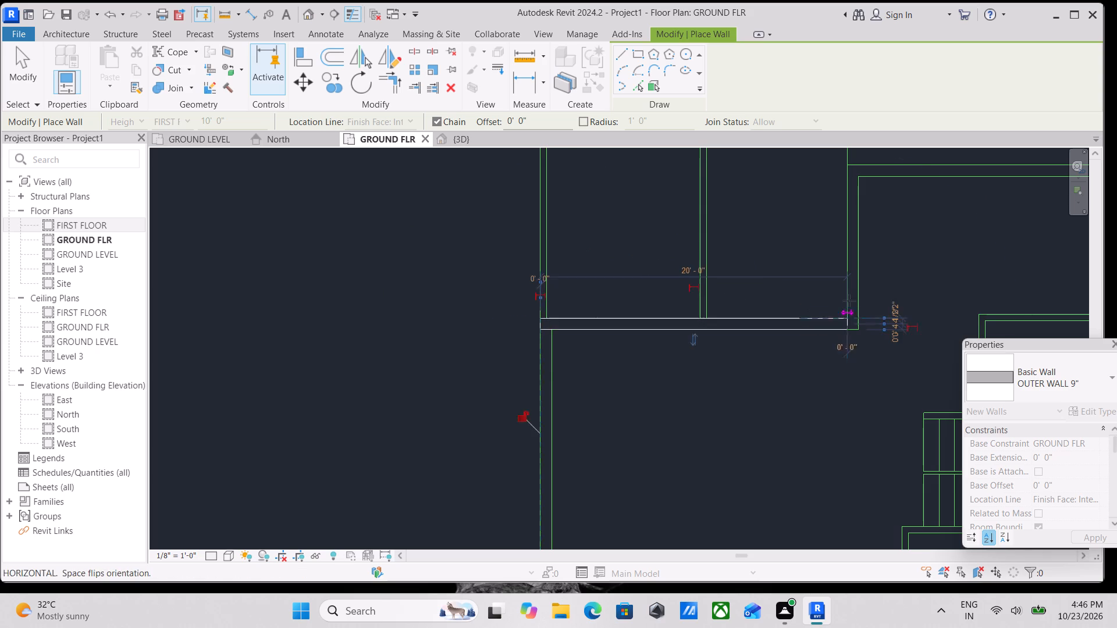
middle_drag(853, 244, 845, 319)
click(835, 240)
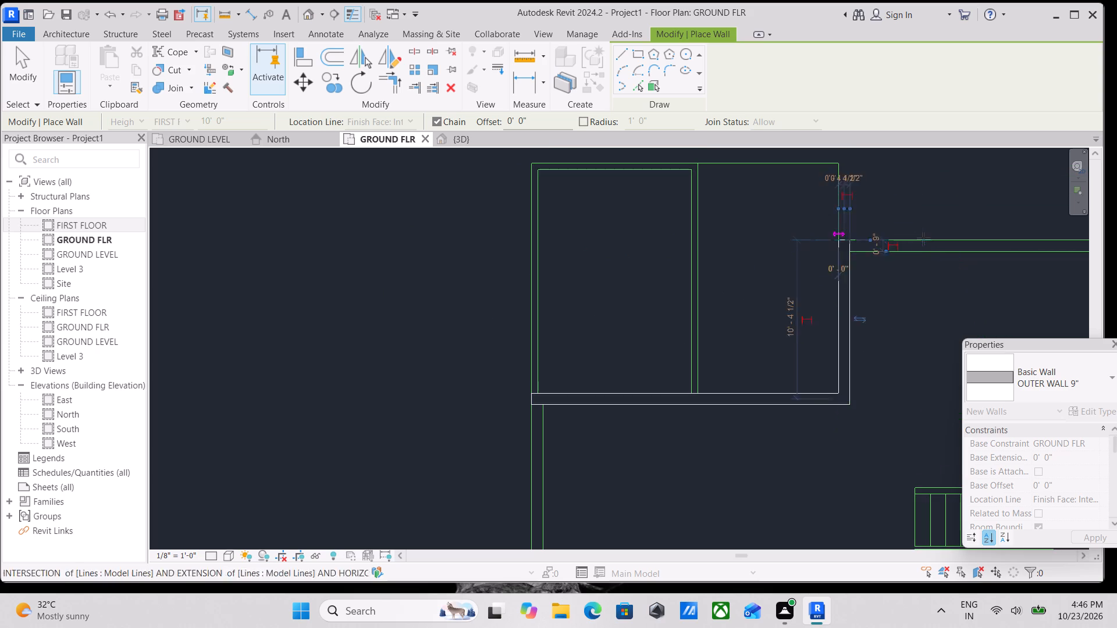
middle_drag(923, 238, 269, 284)
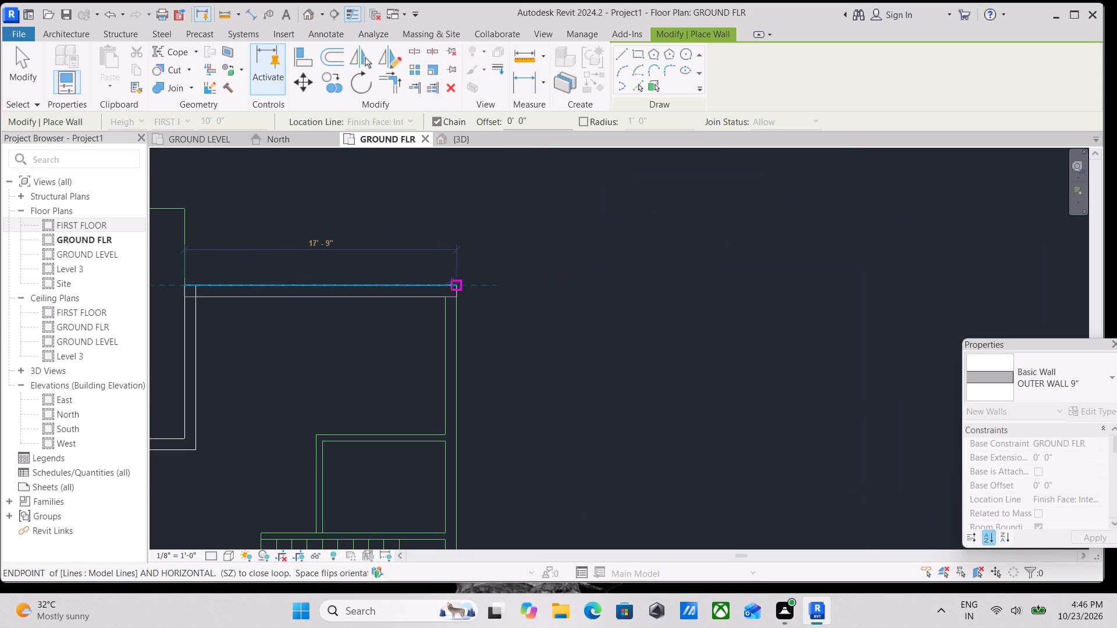
click(452, 283)
Continue the outer walls down the full east side and west to the south-east room's outer corner, ending the chain there.
scroll(447, 348, down, 1)
middle_drag(447, 348, 463, 197)
scroll(466, 328, down, 1)
middle_drag(466, 328, 486, 151)
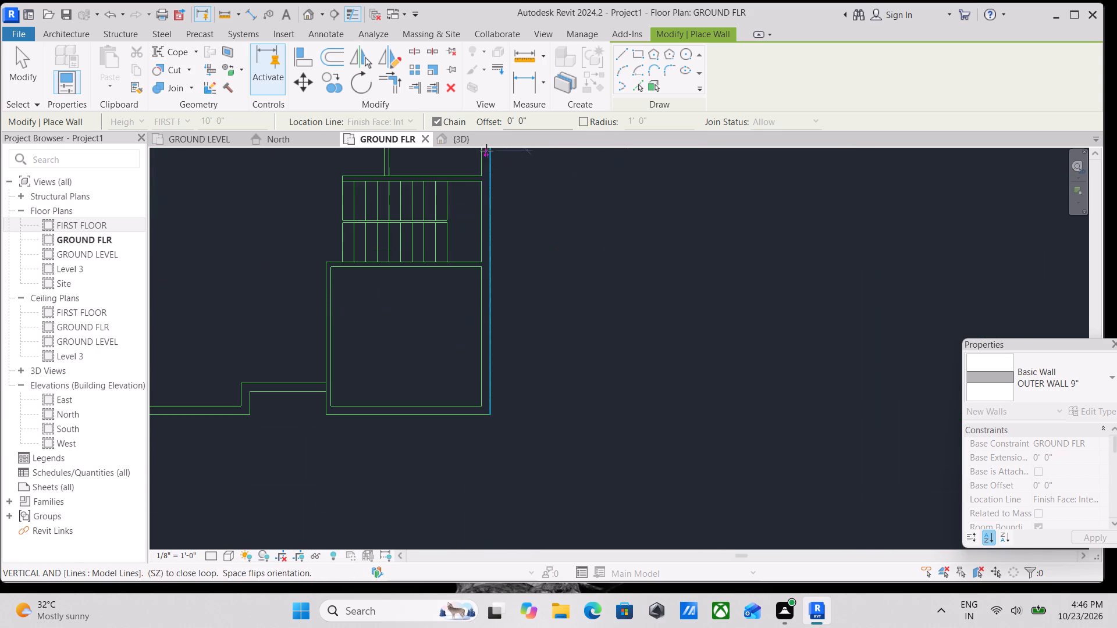
middle_drag(482, 358, 495, 263)
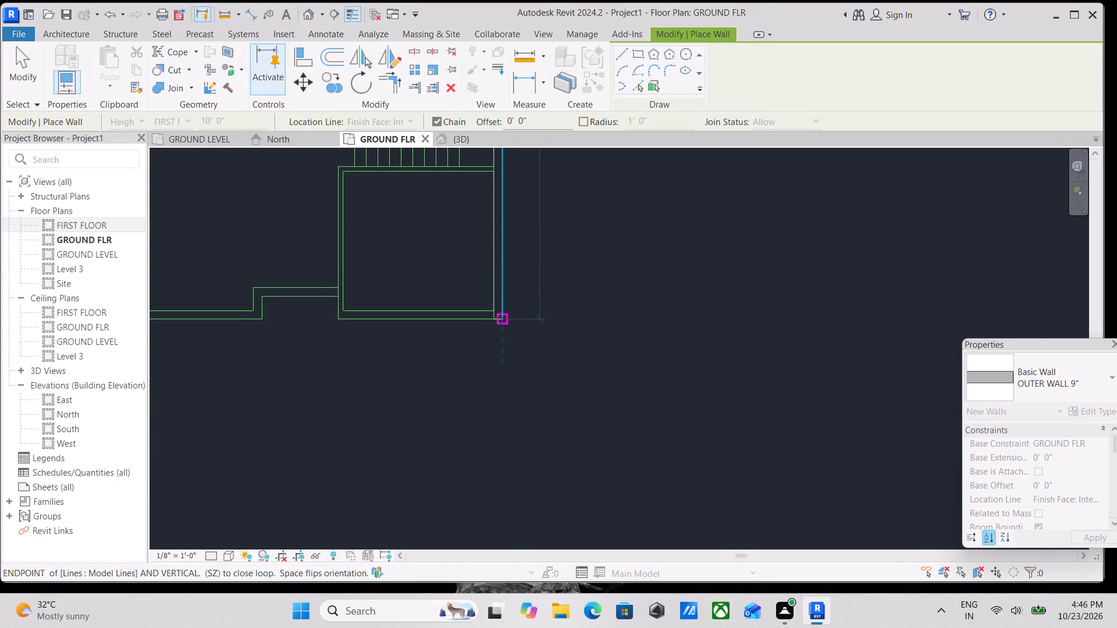
click(500, 317)
middle_drag(369, 317, 508, 308)
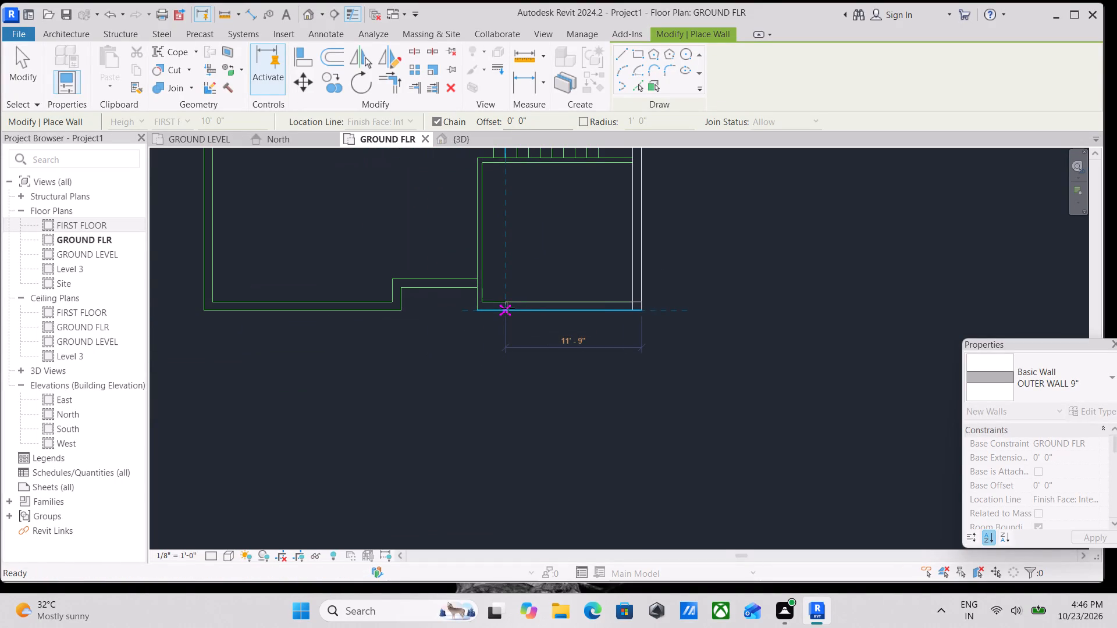
click(479, 308)
scroll(479, 307, up, 3)
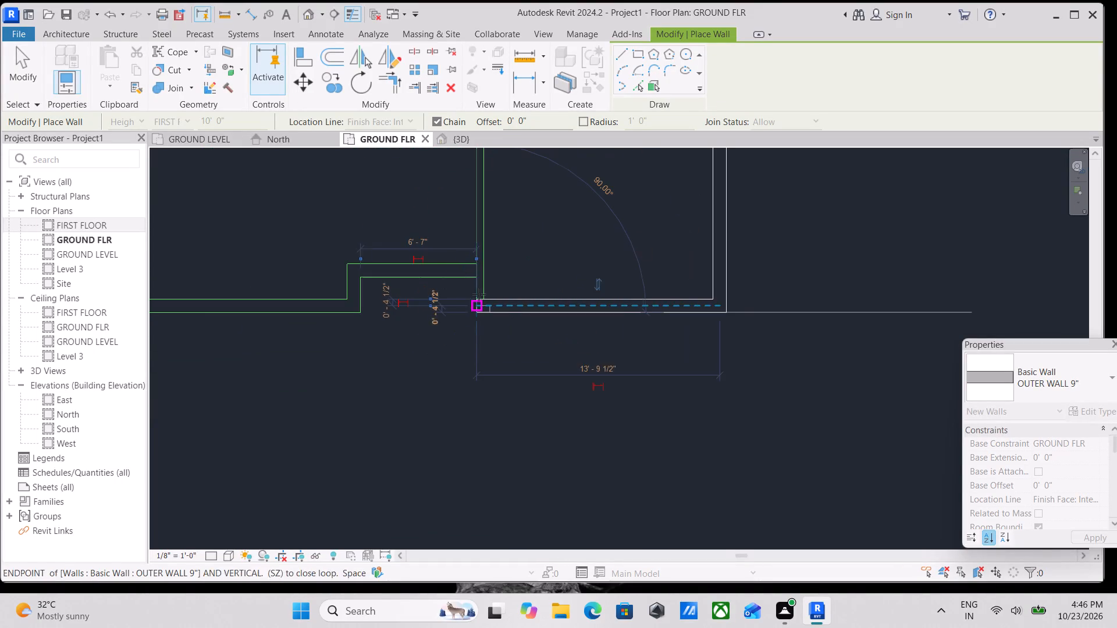
key(Escape)
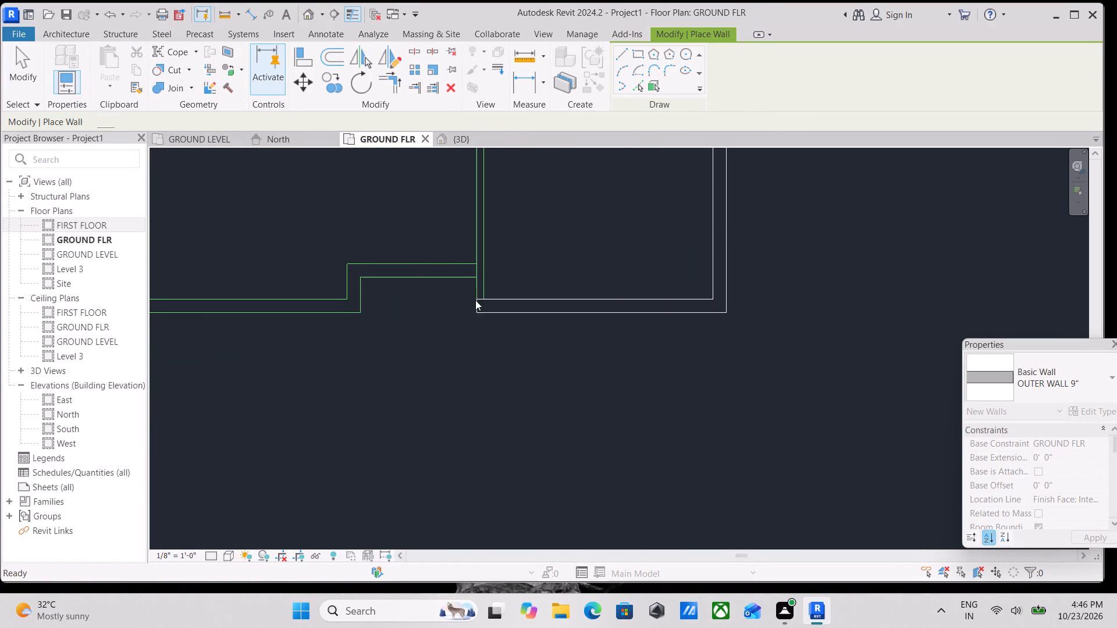
Draw the outer walls around the south recess from the south-east room: 1' 3" north, about 6' 7" west, and back south to the outer edge.
scroll(475, 300, down, 3)
middle_drag(262, 347, 503, 345)
scroll(454, 319, up, 2)
scroll(408, 299, up, 2)
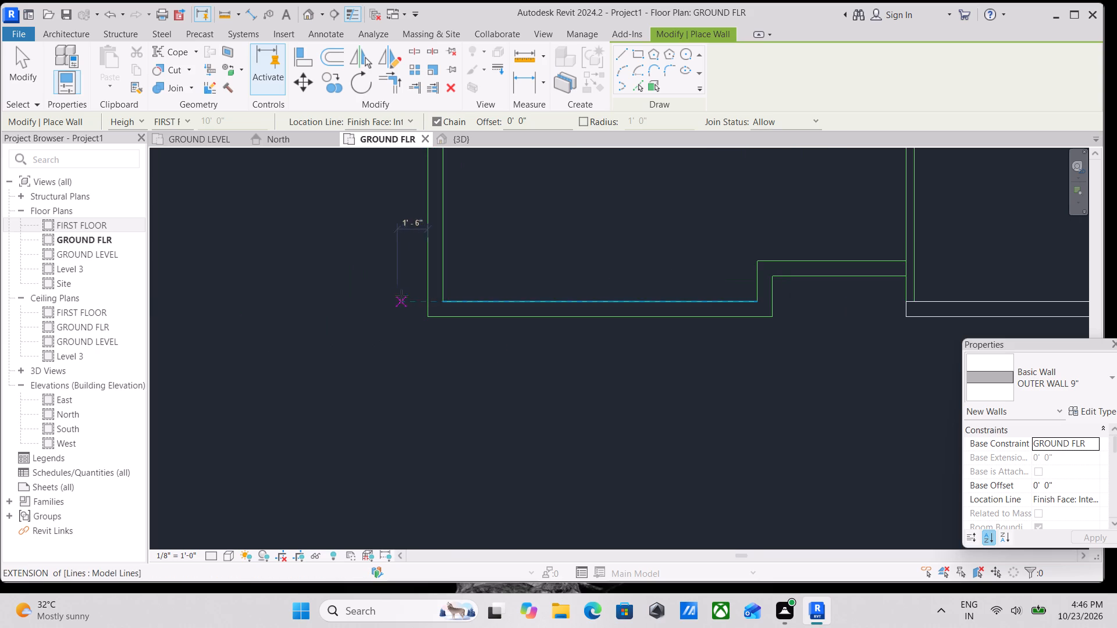
scroll(412, 281, down, 1)
middle_drag(412, 281, 415, 367)
scroll(805, 390, up, 3)
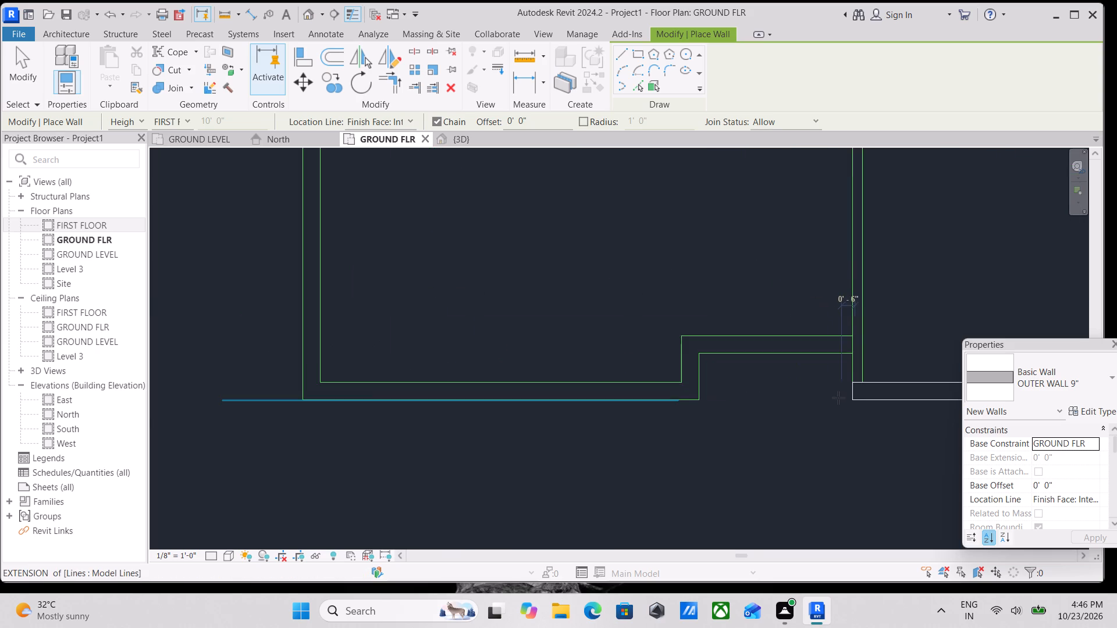
middle_drag(838, 398, 666, 420)
scroll(713, 390, up, 2)
click(674, 409)
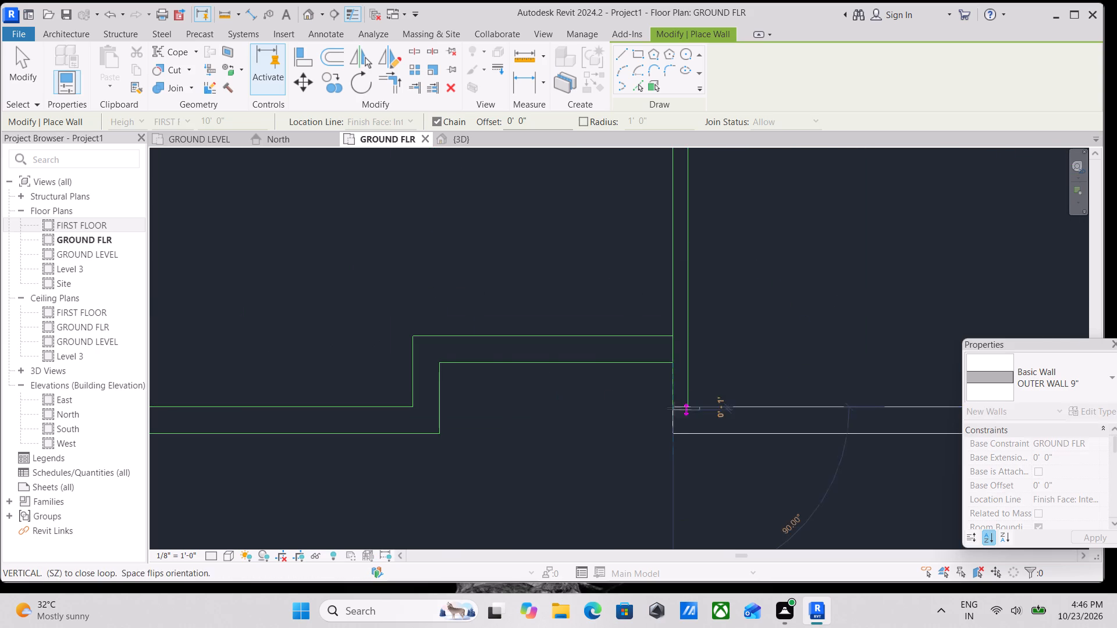
key(space)
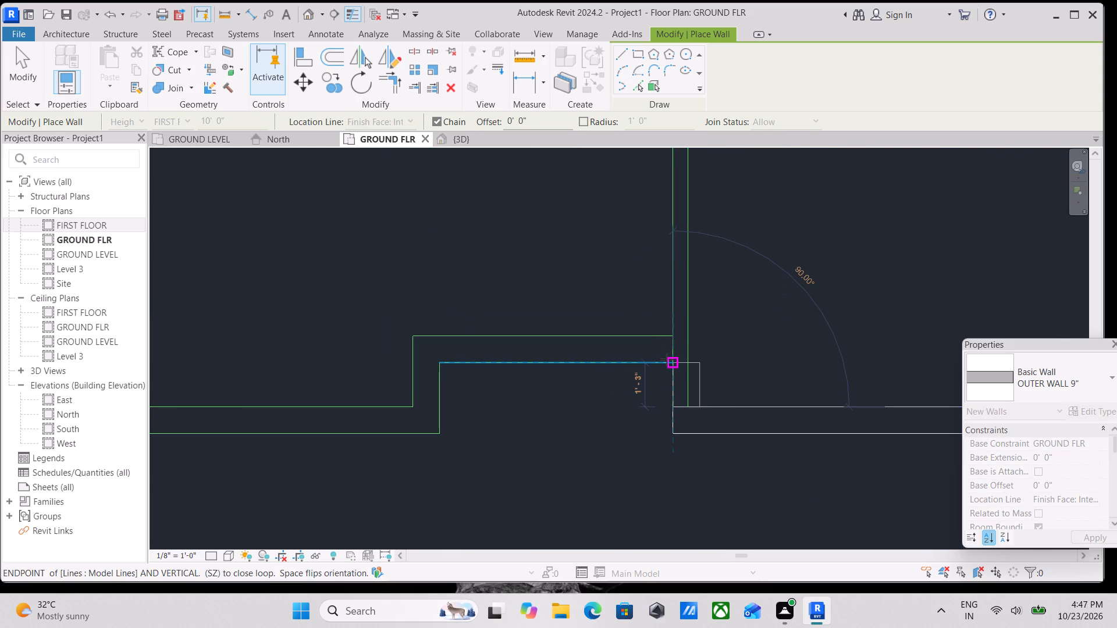
click(669, 361)
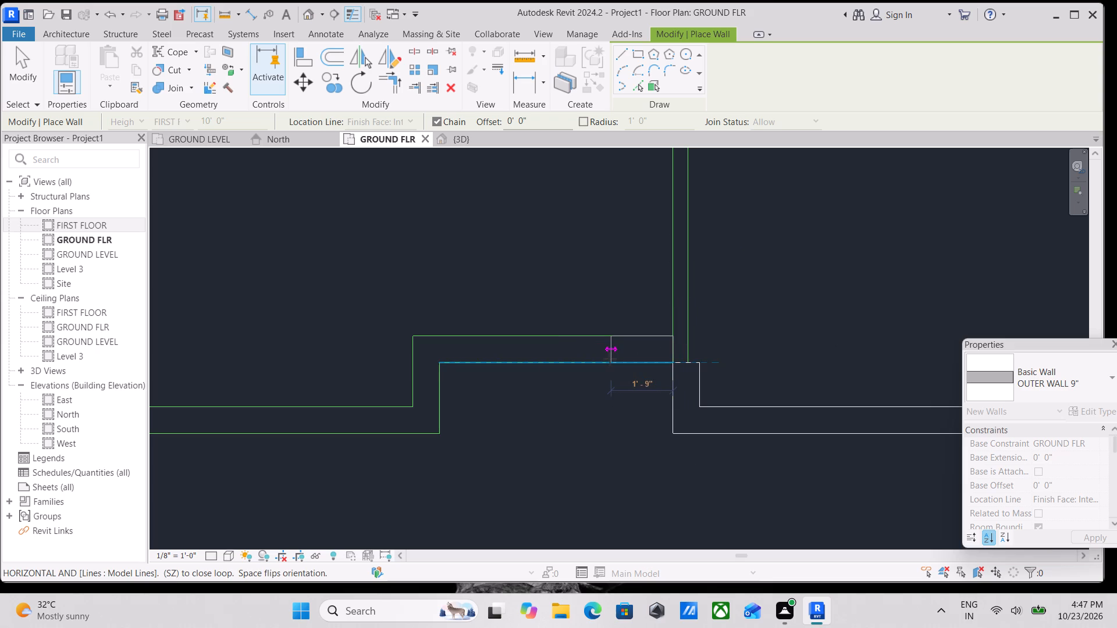
click(436, 364)
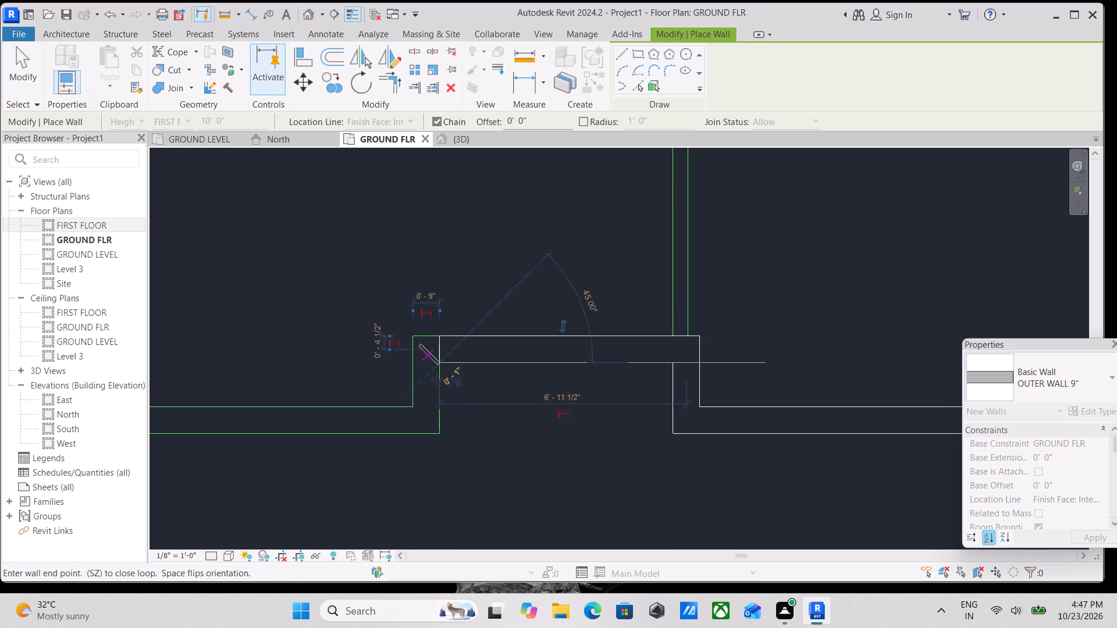
click(442, 433)
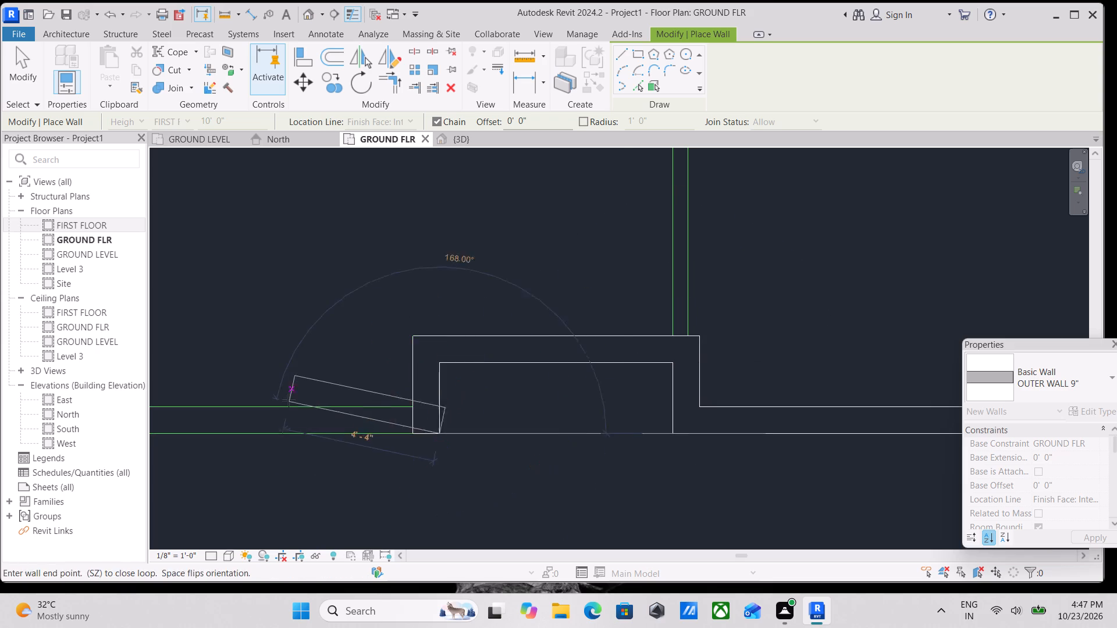
Continue the outer walls 17' west along the south edge and north up the west side to meet the first wall, closing the outline.
scroll(289, 400, down, 1)
middle_drag(289, 400, 917, 343)
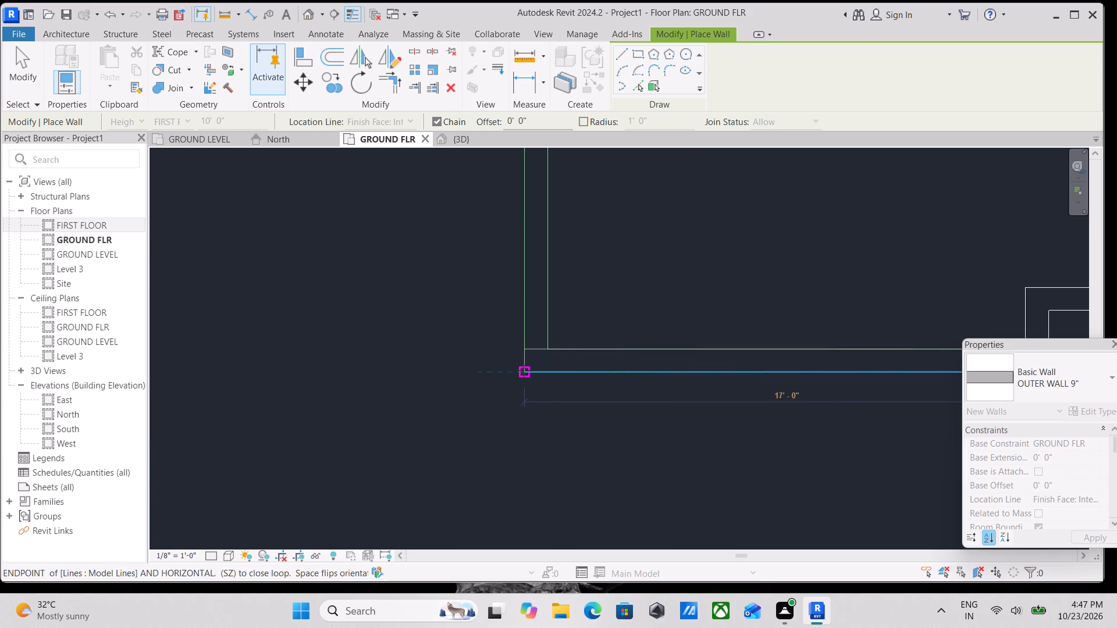
click(524, 370)
scroll(531, 235, down, 1)
middle_drag(531, 235, 526, 420)
scroll(525, 275, down, 3)
middle_drag(525, 275, 521, 427)
scroll(531, 290, down, 3)
middle_drag(531, 290, 525, 418)
scroll(527, 310, down, 1)
scroll(525, 326, up, 3)
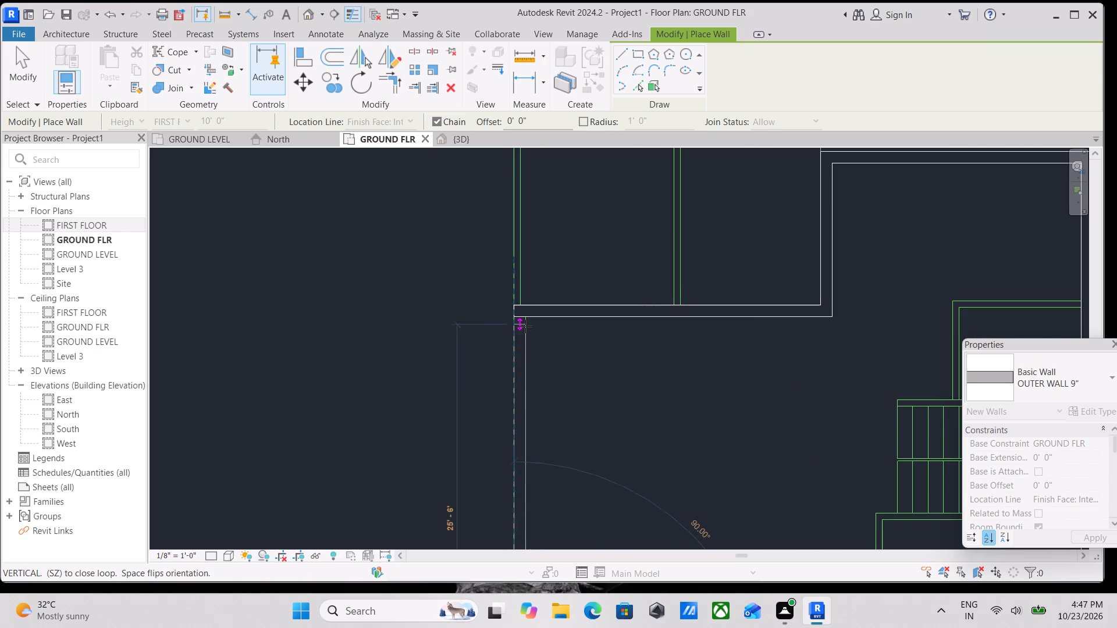
scroll(516, 326, up, 3)
click(511, 311)
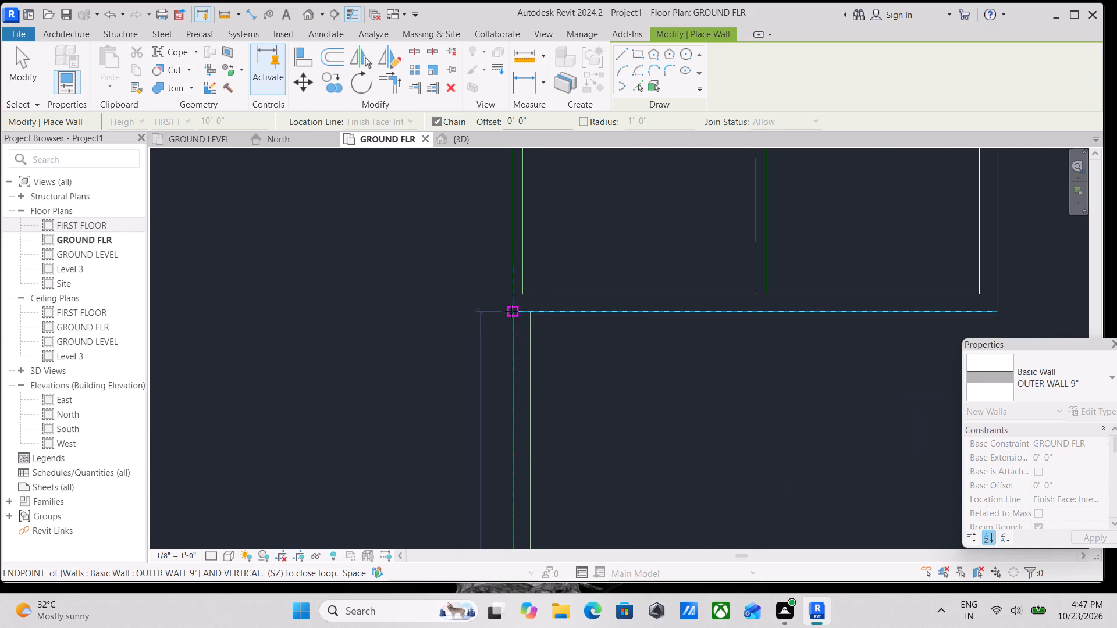
scroll(511, 311, down, 3)
key(Escape)
scroll(542, 314, down, 5)
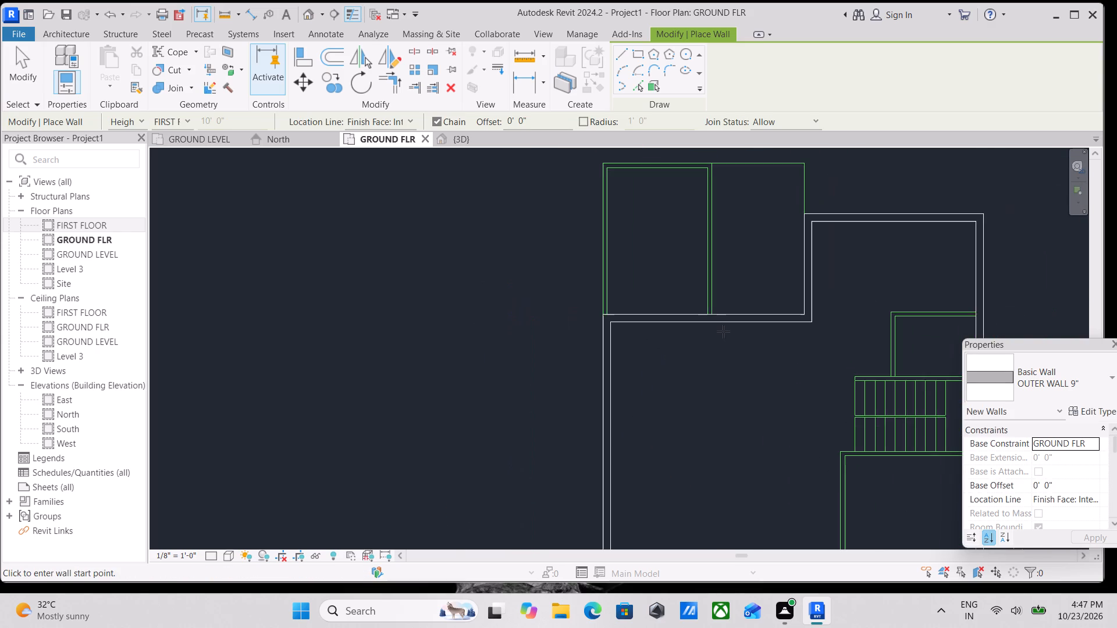
scroll(723, 331, down, 1)
middle_drag(723, 331, 489, 274)
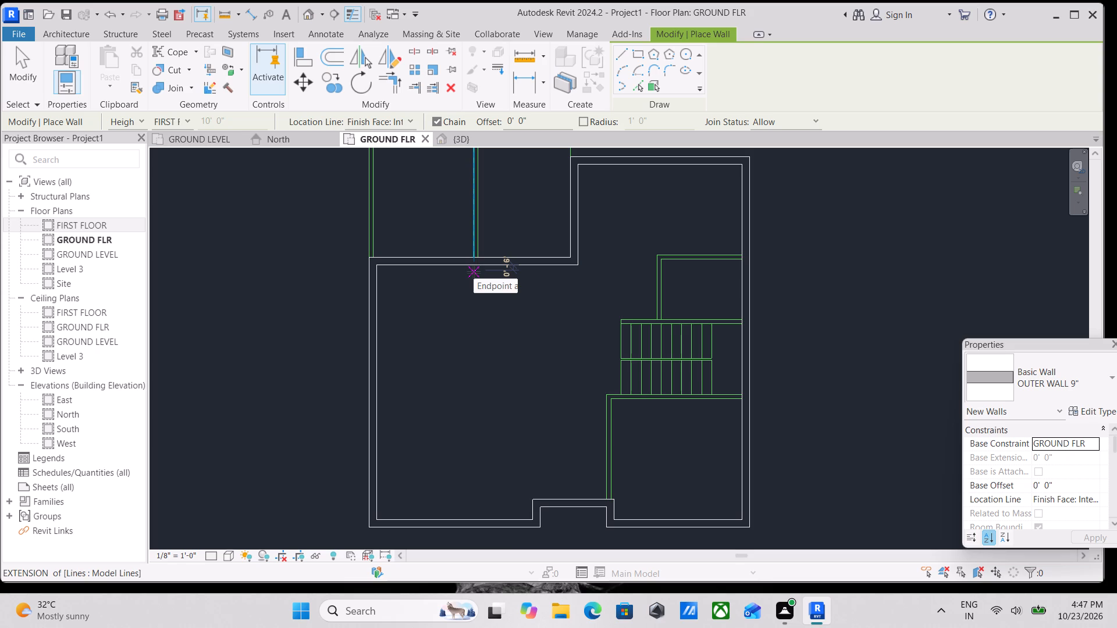
Using the INNER WALL 5" type, draw the south-east room's west wall north from the recess wall, flipped to fit between the layout lines.
scroll(785, 390, up, 3)
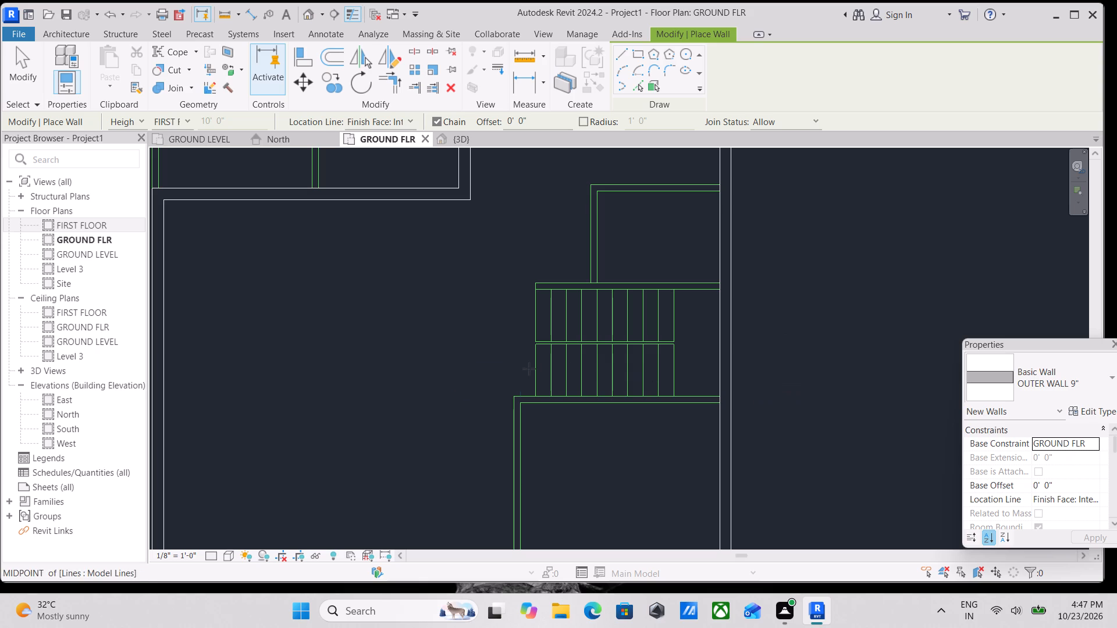
click(1070, 386)
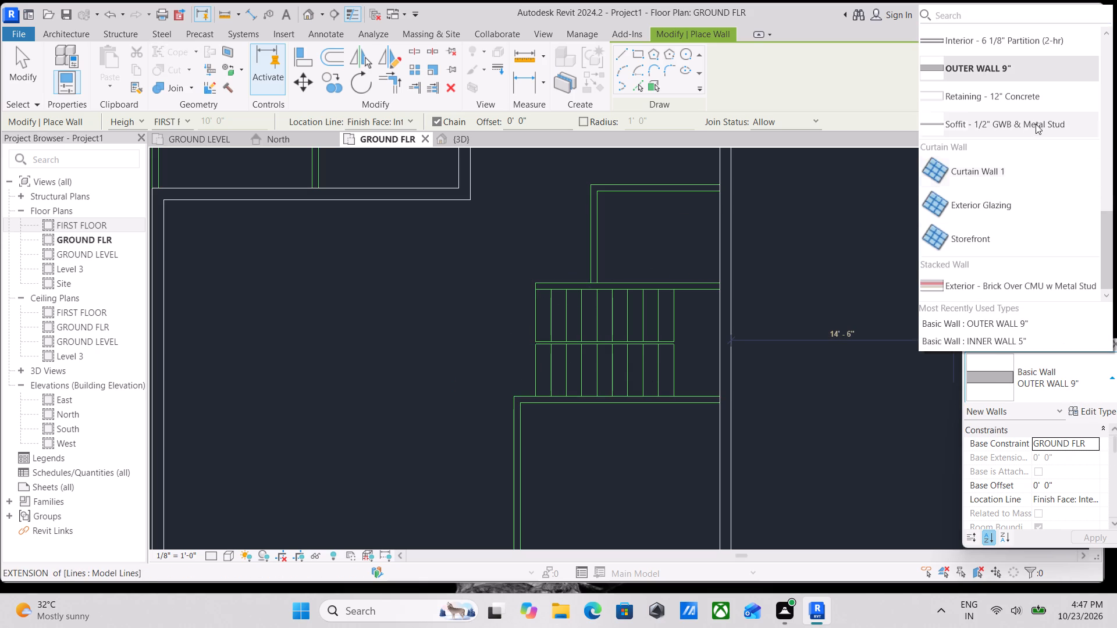
scroll(1019, 112, up, 11)
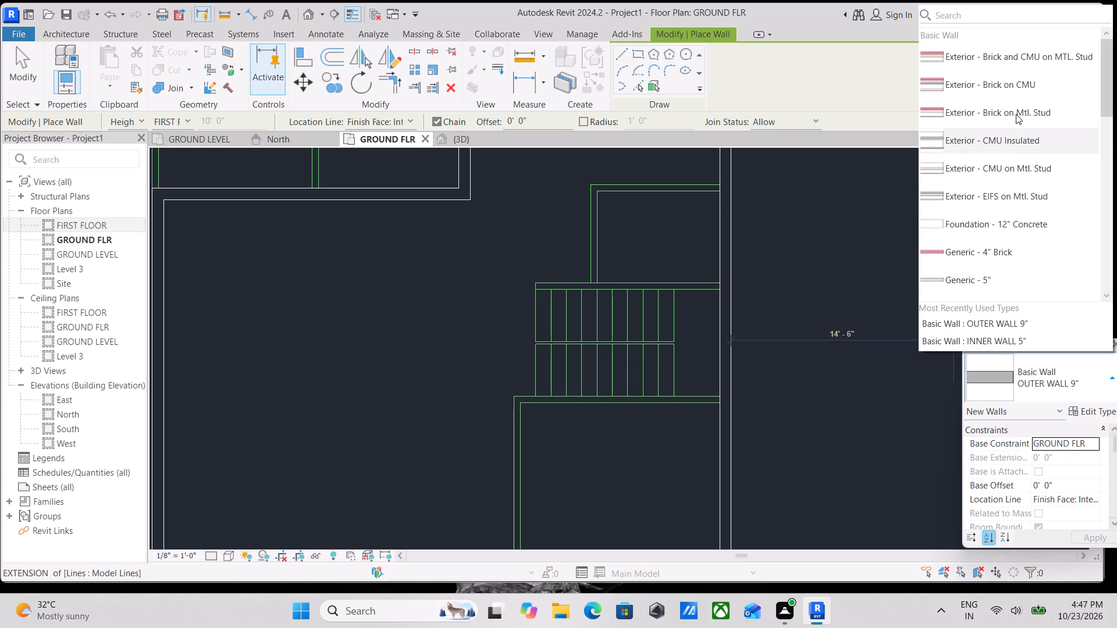
scroll(1016, 114, up, 2)
scroll(991, 240, down, 3)
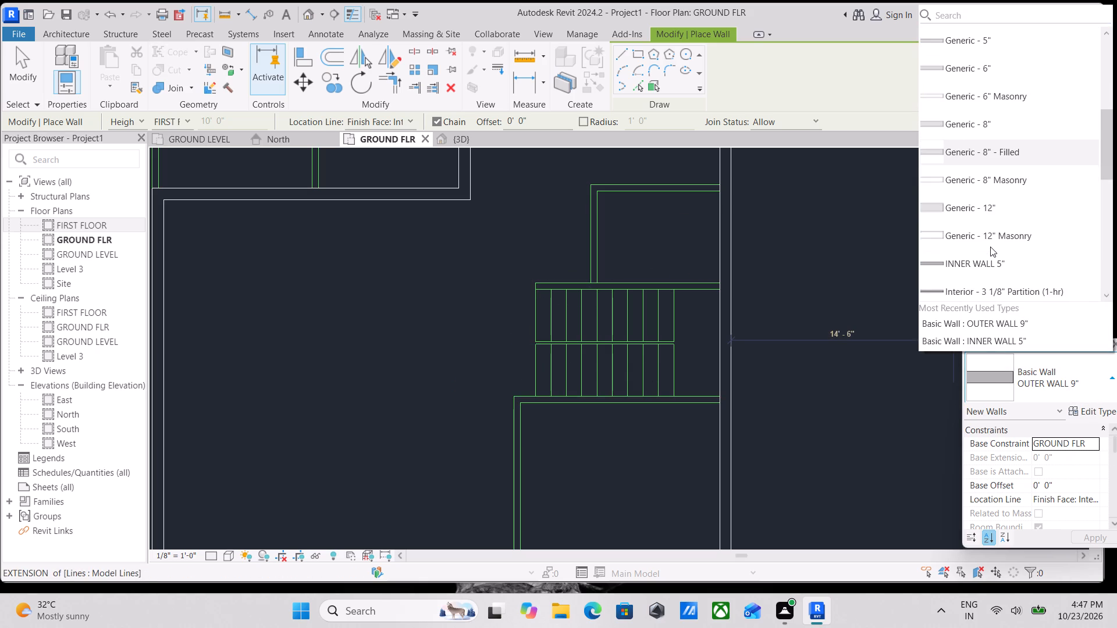
scroll(990, 247, down, 1)
click(984, 175)
middle_drag(564, 362, 615, 277)
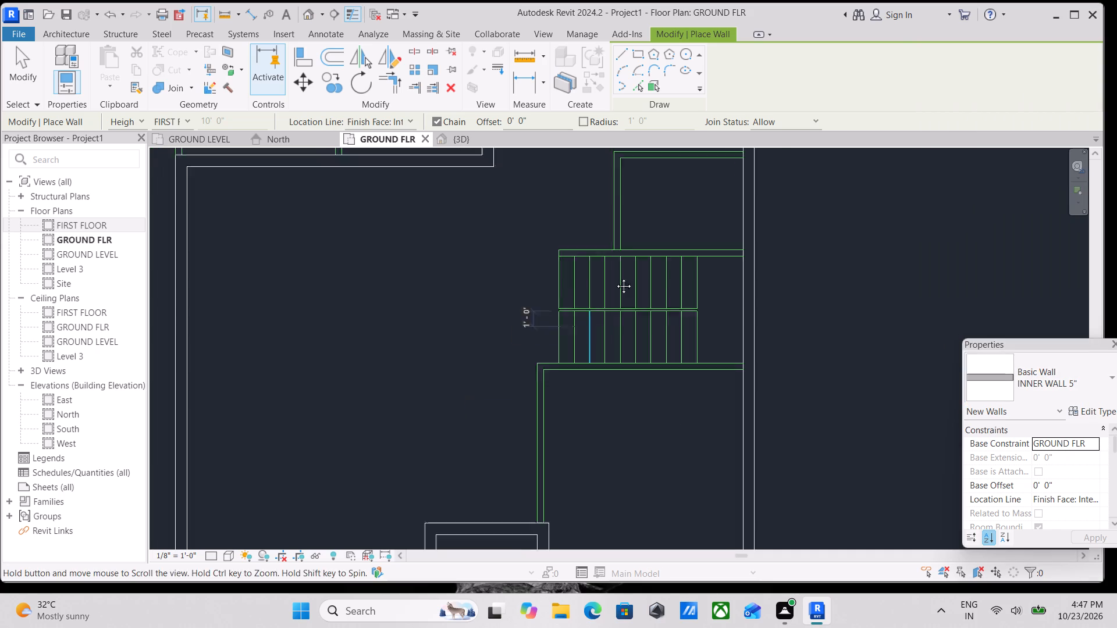
middle_drag(615, 277, 677, 154)
scroll(648, 332, up, 5)
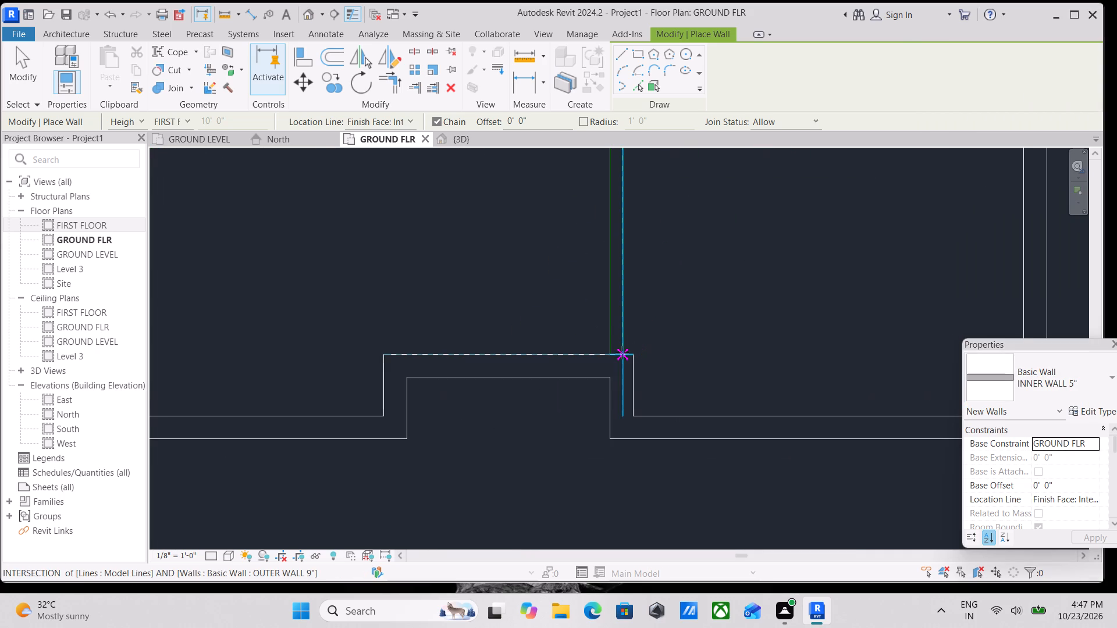
click(610, 352)
middle_drag(601, 247, 631, 351)
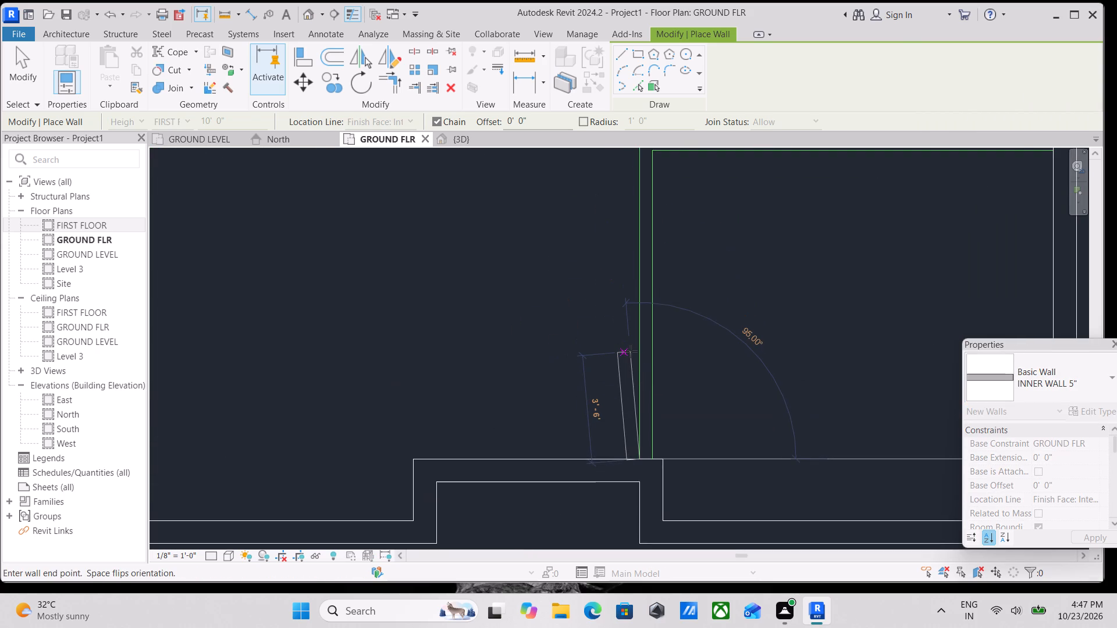
key(space)
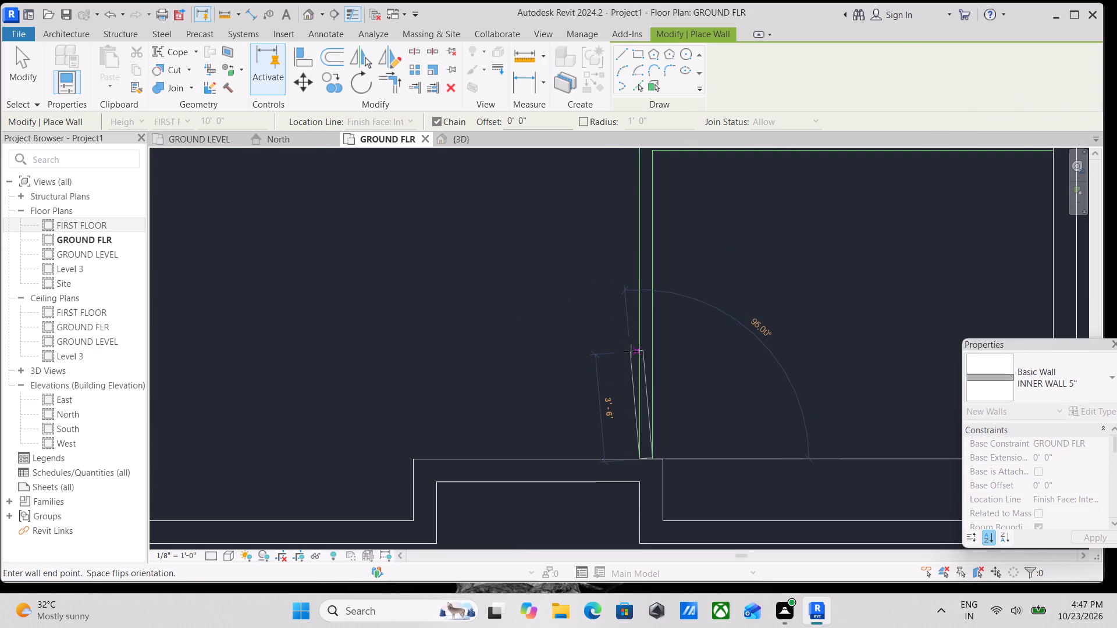
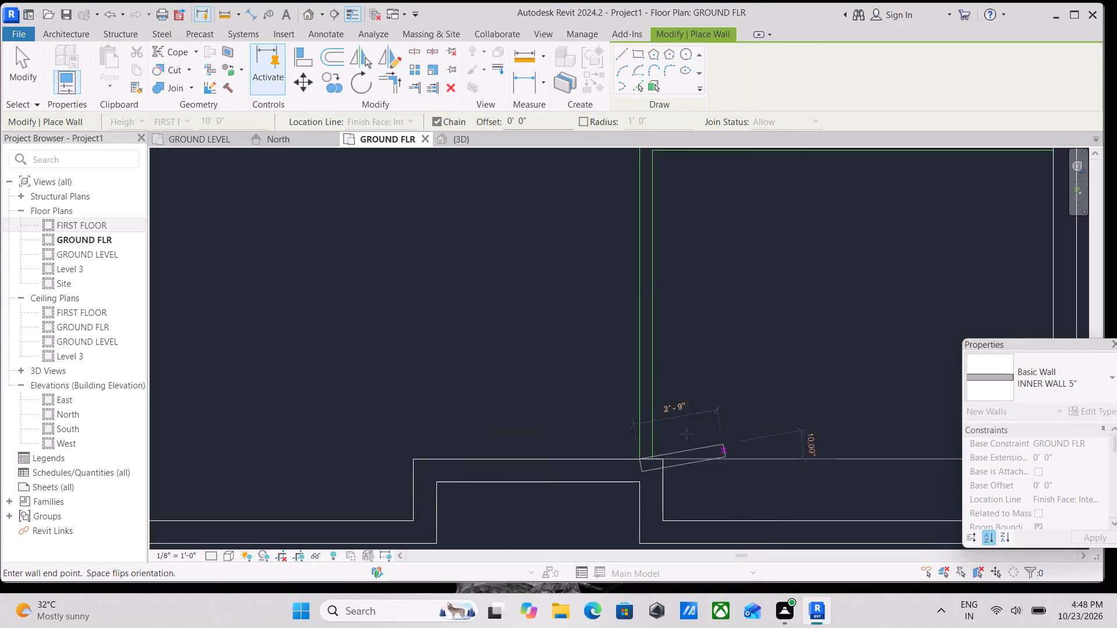
Restart the wall chain and draw the south-east room's west wall about 10' 9" north from the recess wall, flipped between the layout lines.
key(Escape)
scroll(656, 446, up, 3)
text(WA)
scroll(633, 457, up, 2)
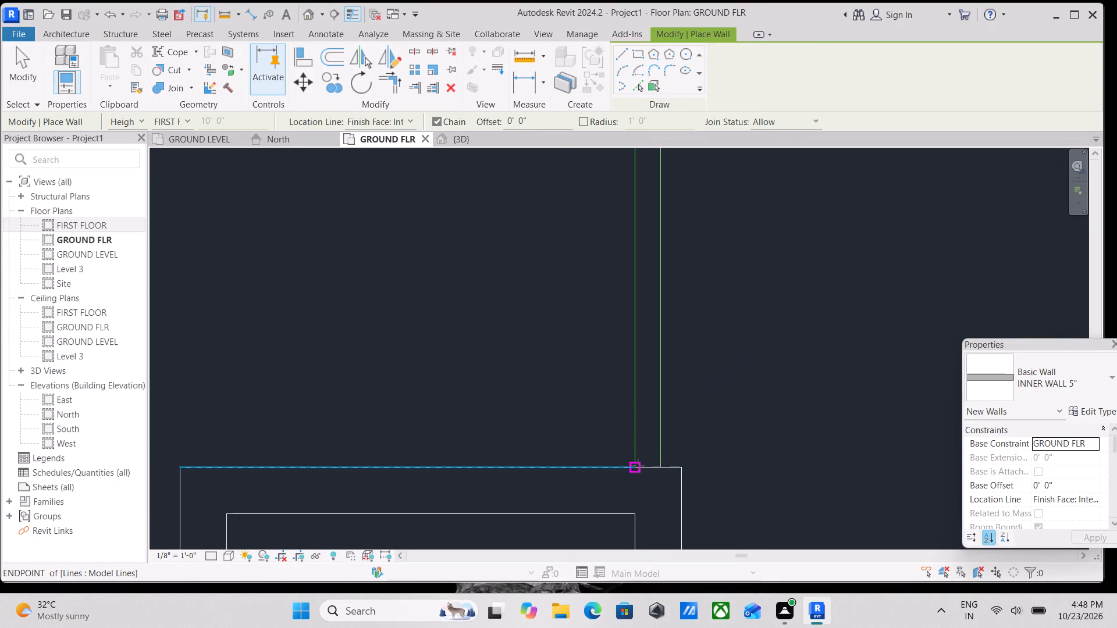
click(638, 466)
middle_drag(616, 342, 653, 456)
key(space)
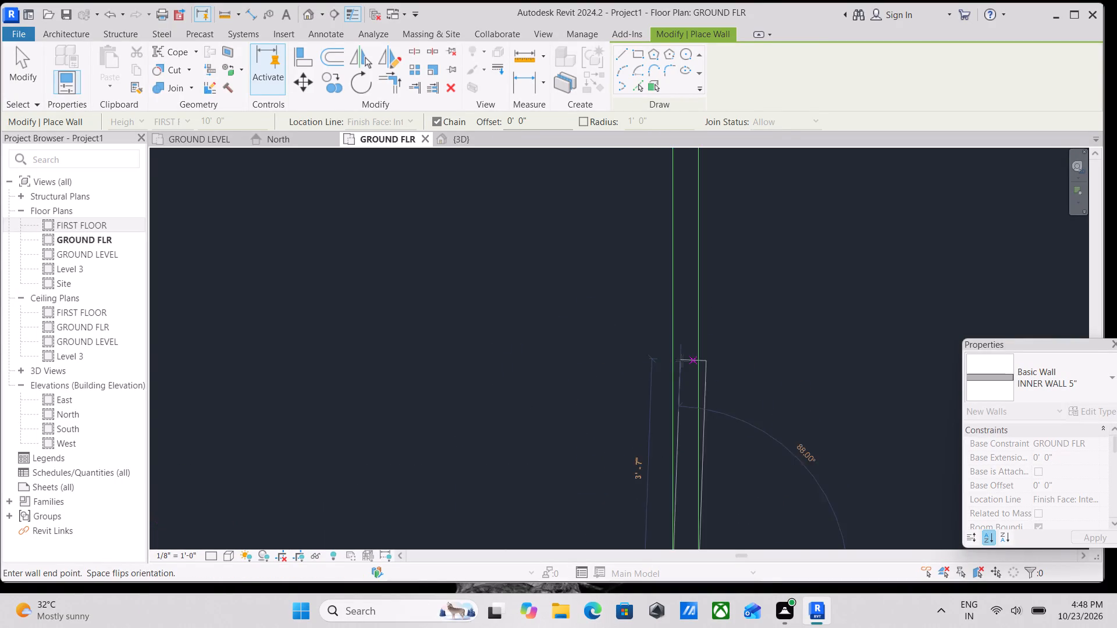
scroll(682, 361, down, 2)
middle_drag(682, 361, 657, 468)
scroll(649, 336, down, 3)
middle_drag(649, 336, 654, 452)
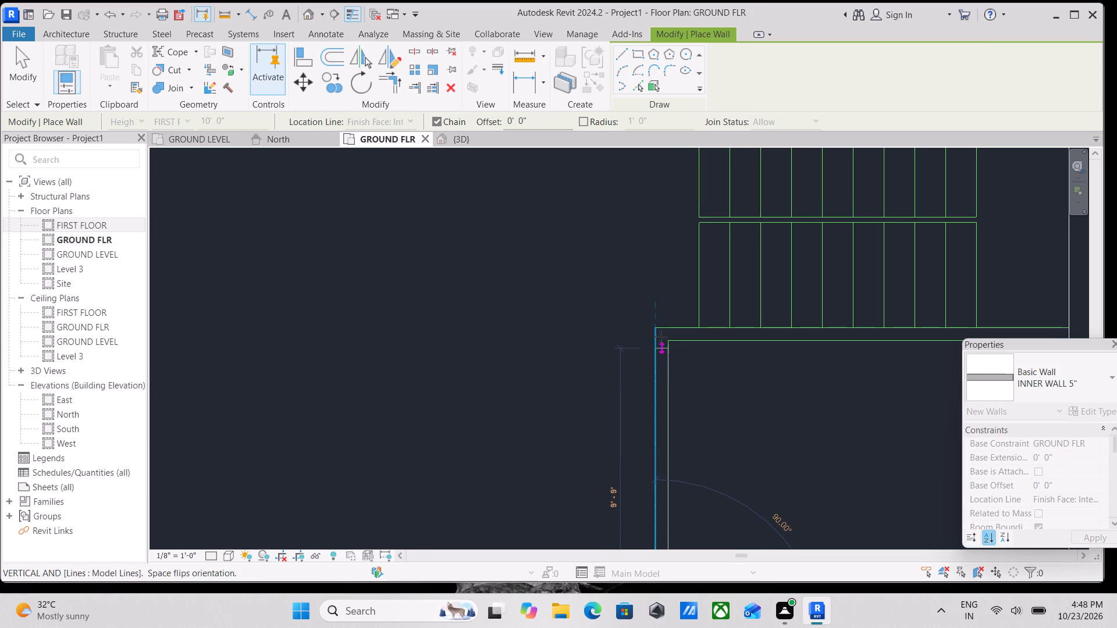
click(658, 326)
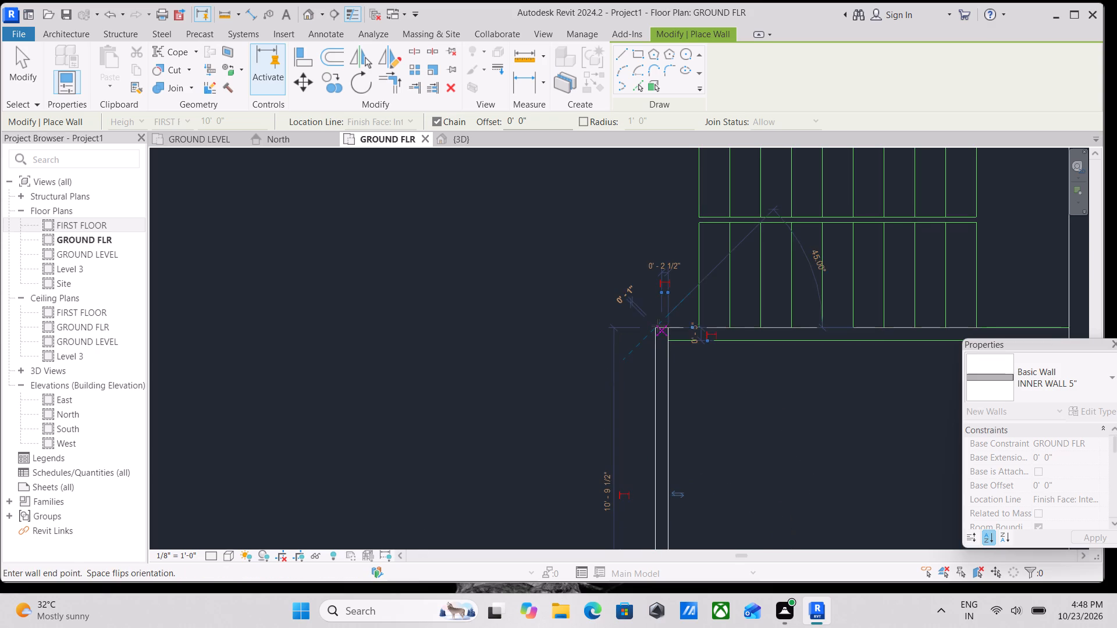
Continue the inner wall 13' 5" east along the south-east room's north side to the outer east wall, ending the chain there.
middle_drag(768, 329, 639, 337)
scroll(768, 329, down, 1)
middle_drag(775, 334, 660, 347)
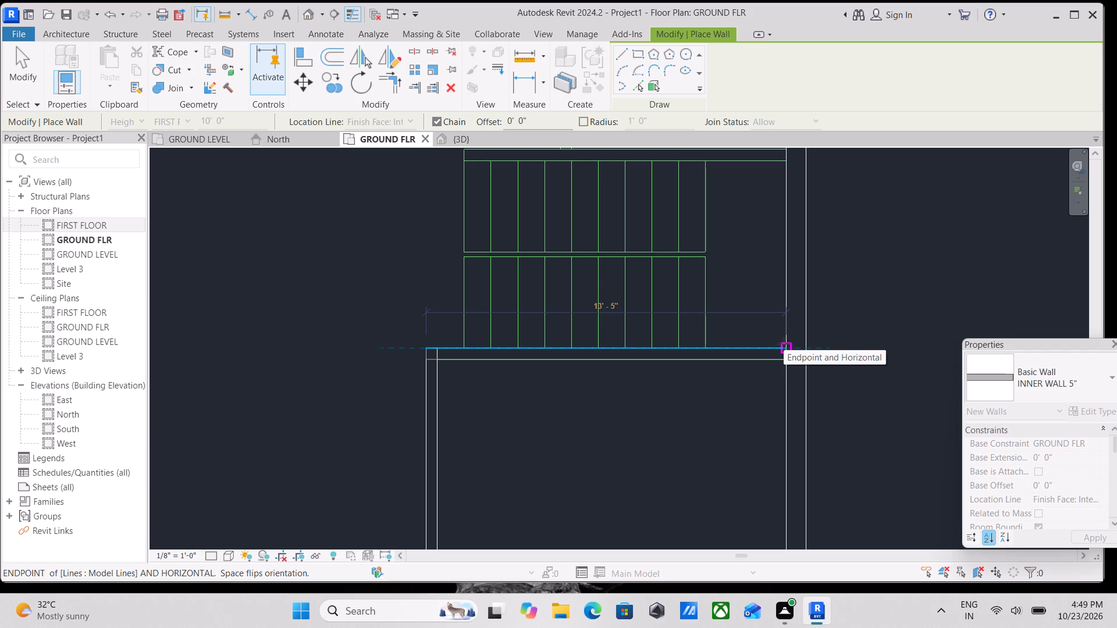
click(786, 345)
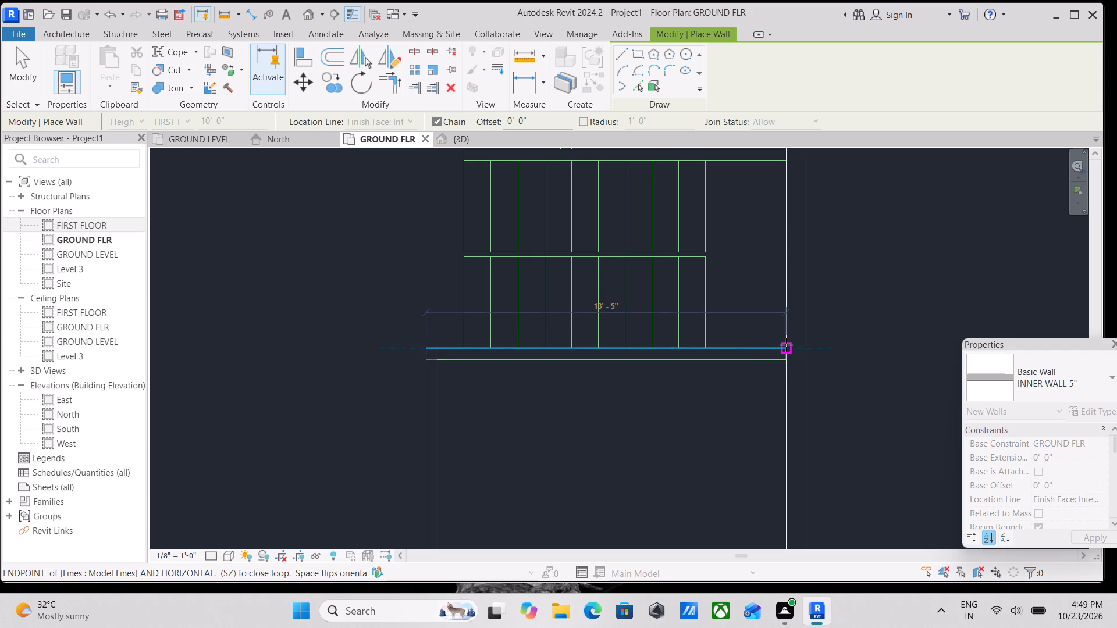
scroll(786, 345, down, 2)
middle_drag(786, 345, 834, 415)
key(Escape)
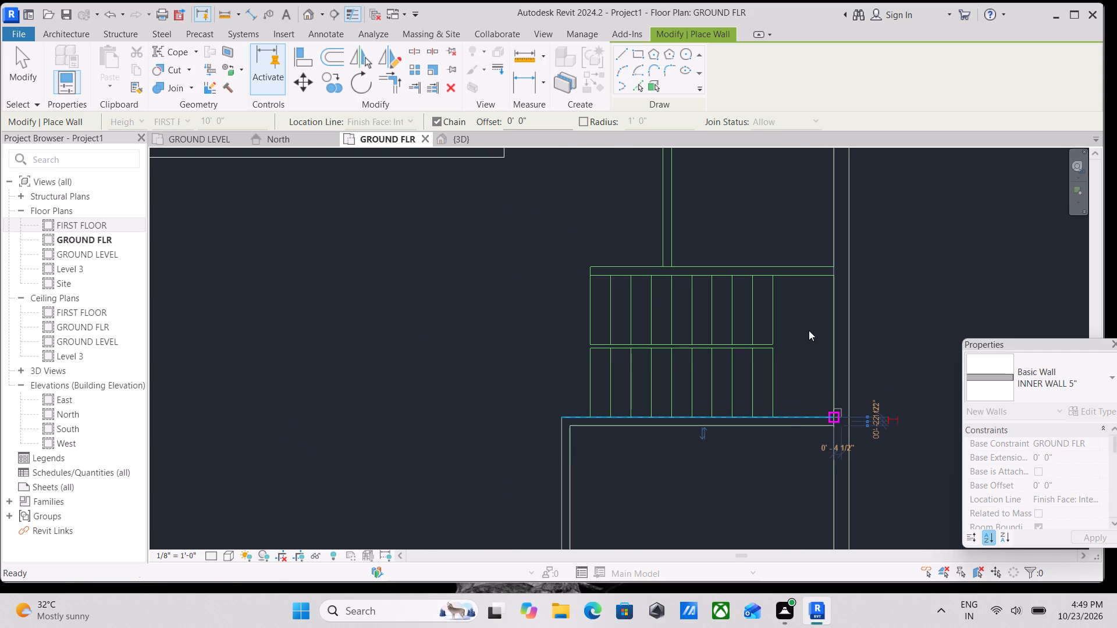
Draw 5" inner walls for the small room north of the stairs: west from the outer east wall, and south to the stair's north line.
scroll(795, 286, down, 3)
middle_drag(779, 293, 814, 435)
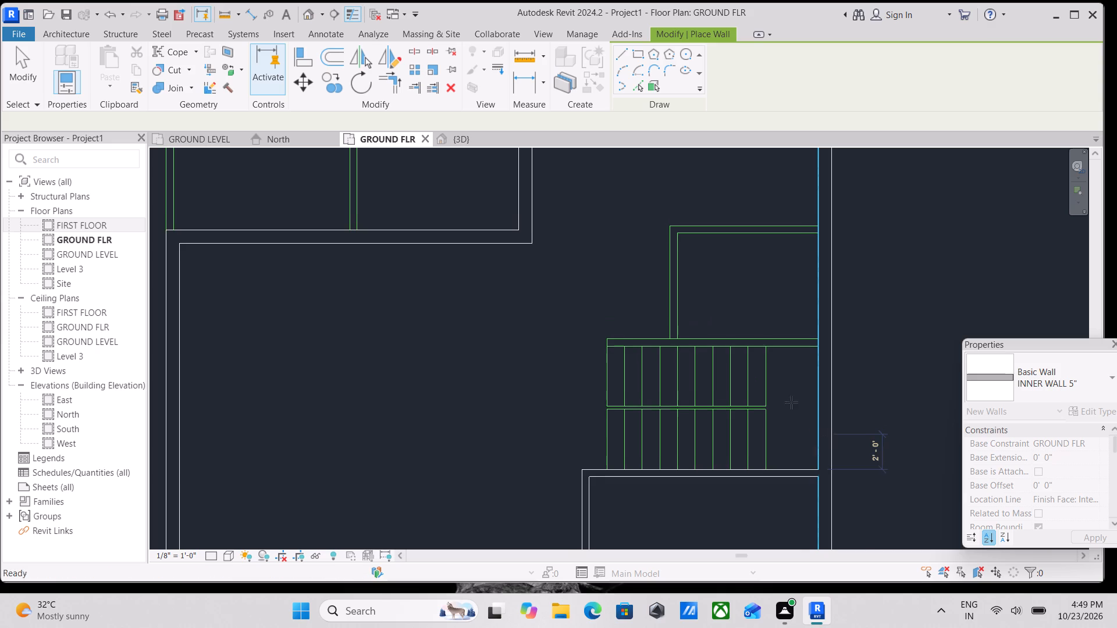
scroll(792, 238, up, 2)
middle_drag(792, 238, 799, 284)
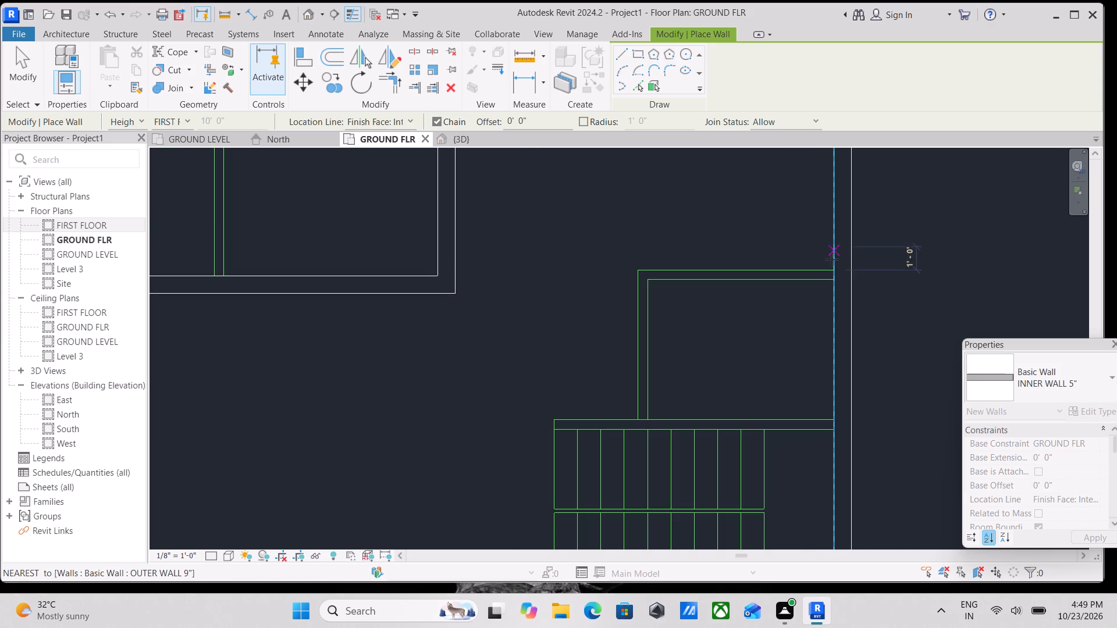
click(831, 273)
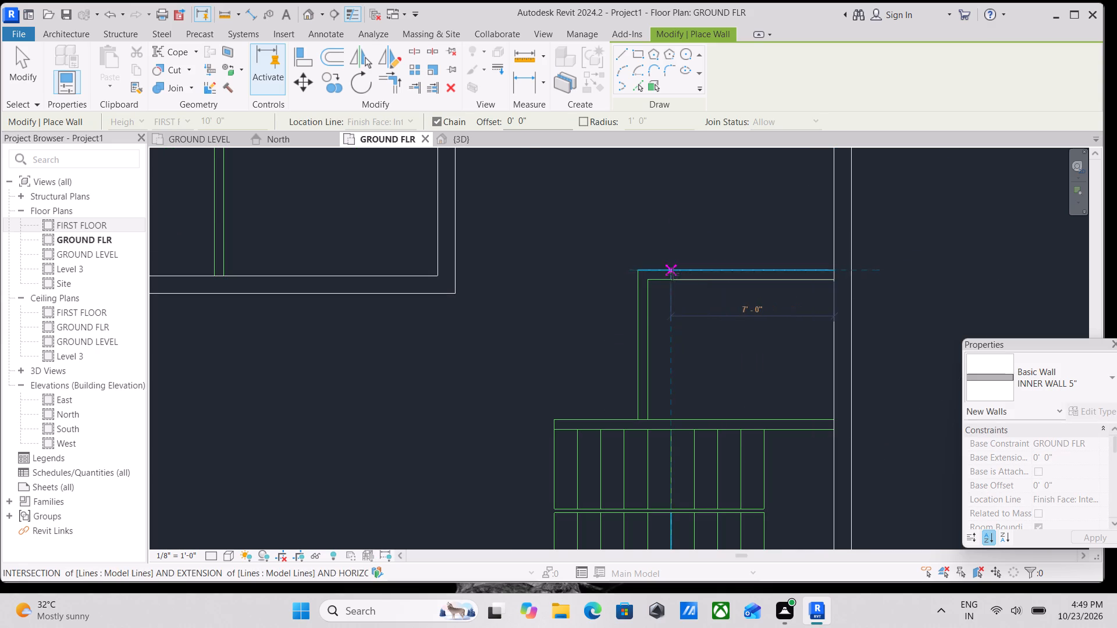
click(641, 273)
scroll(636, 331, down, 2)
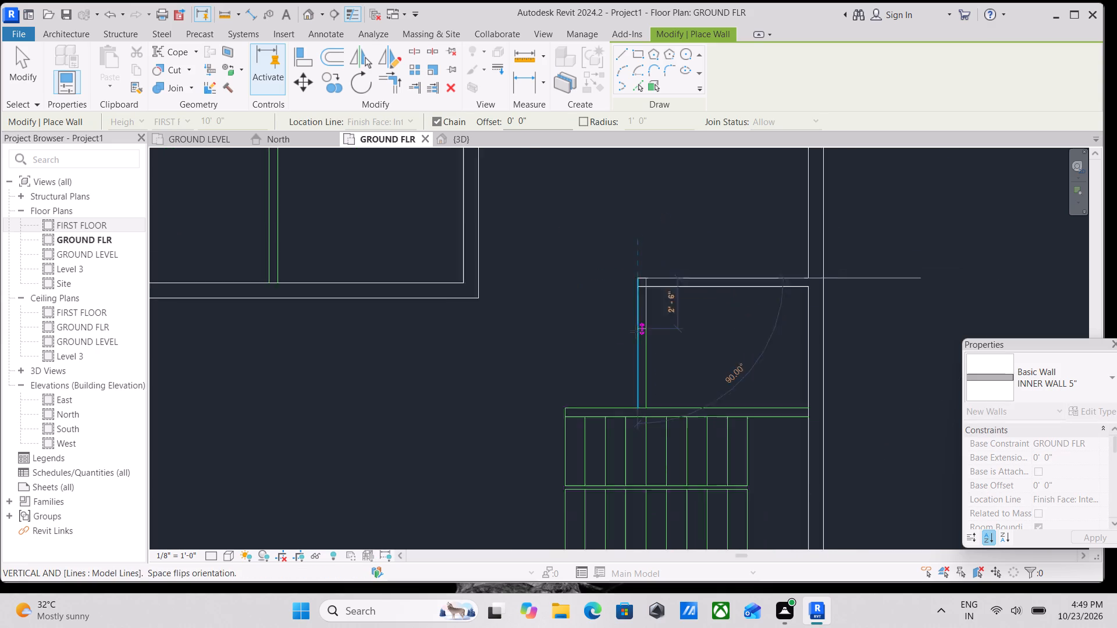
middle_drag(636, 331, 681, 208)
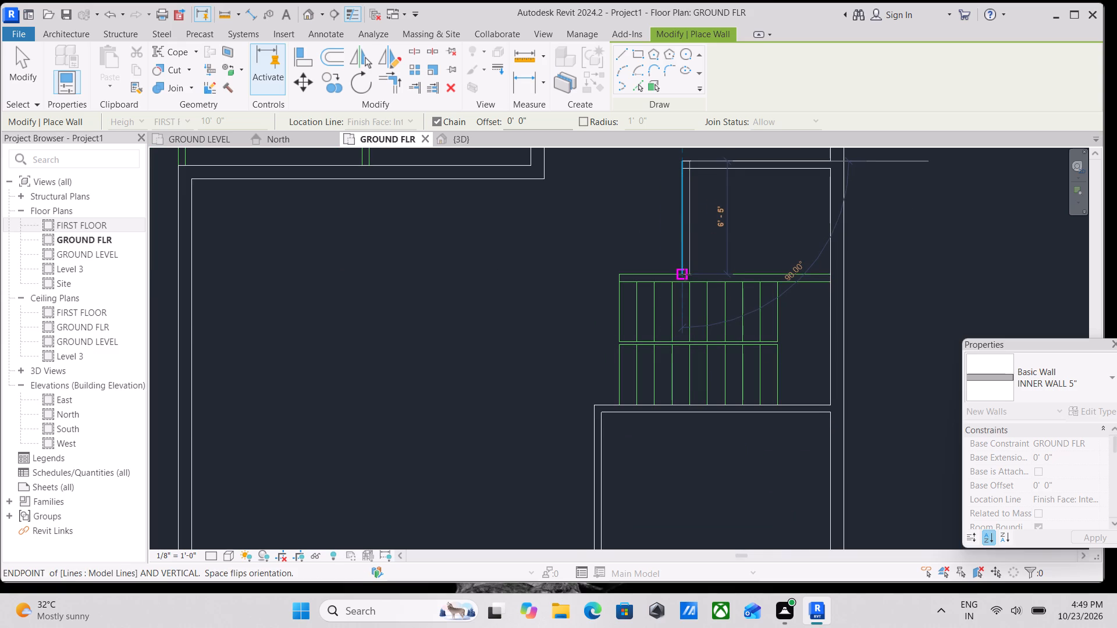
click(685, 274)
key(Escape)
Draw the 12' inner wall along the stairwell's north side, east to the outer wall, flipped to fit between the layout lines.
scroll(689, 271, down, 4)
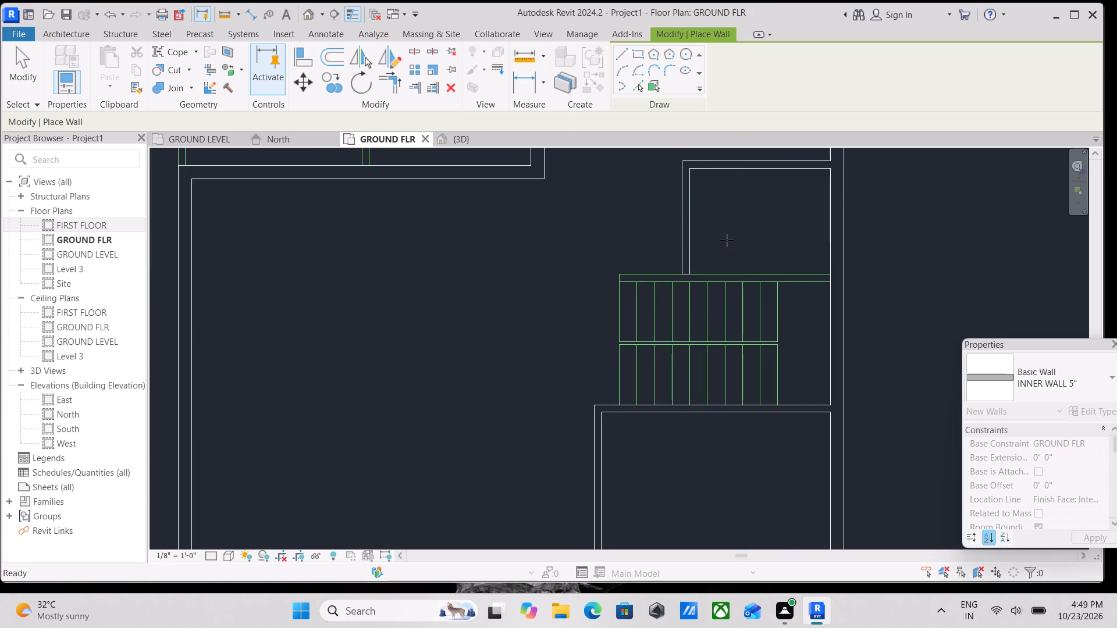
scroll(727, 240, down, 3)
scroll(695, 306, up, 3)
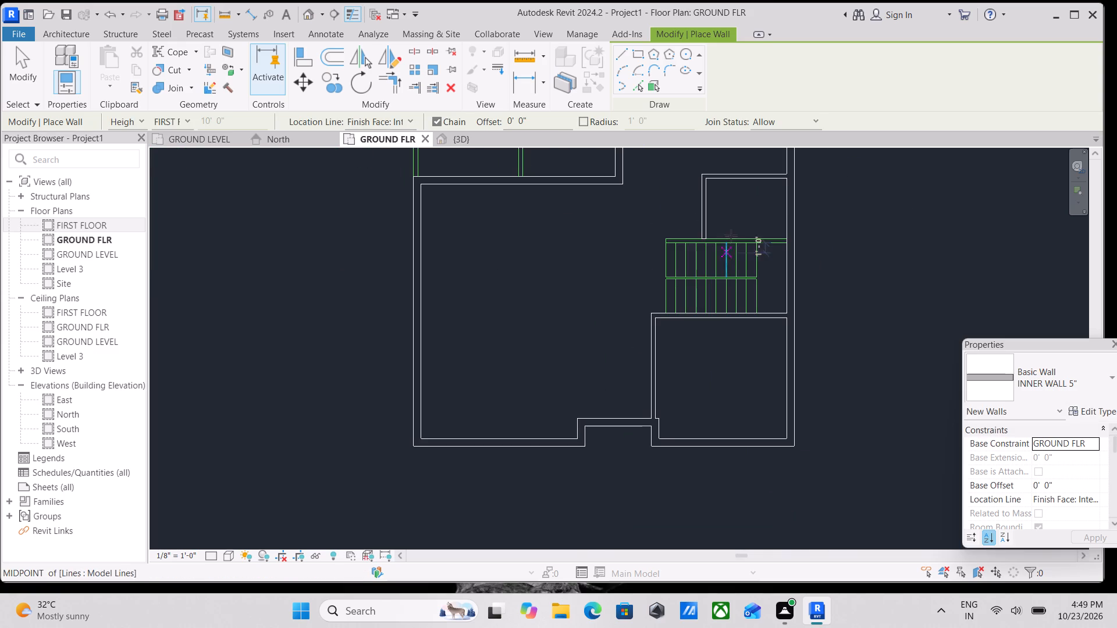
scroll(780, 254, up, 6)
middle_drag(650, 223, 749, 287)
scroll(580, 295, up, 1)
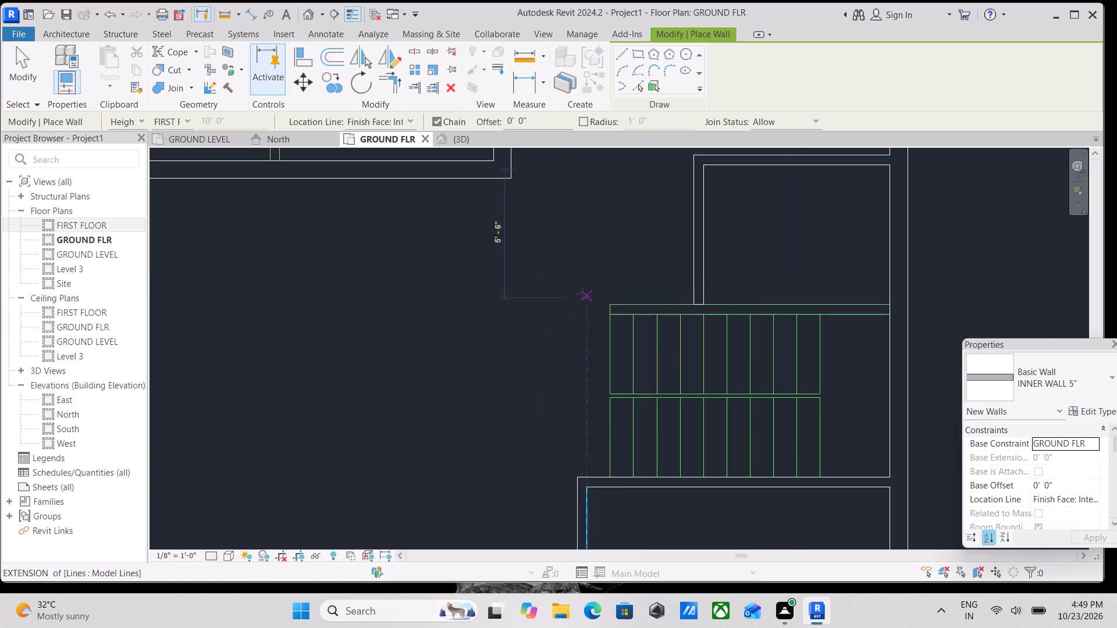
scroll(582, 294, up, 2)
click(628, 308)
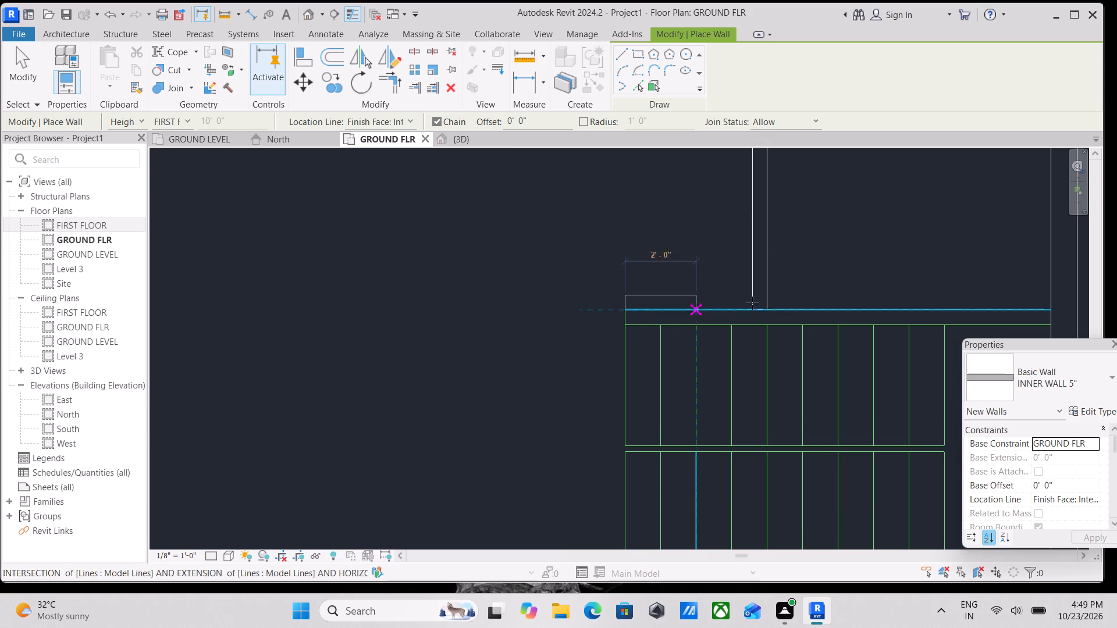
middle_drag(752, 303, 560, 262)
key(space)
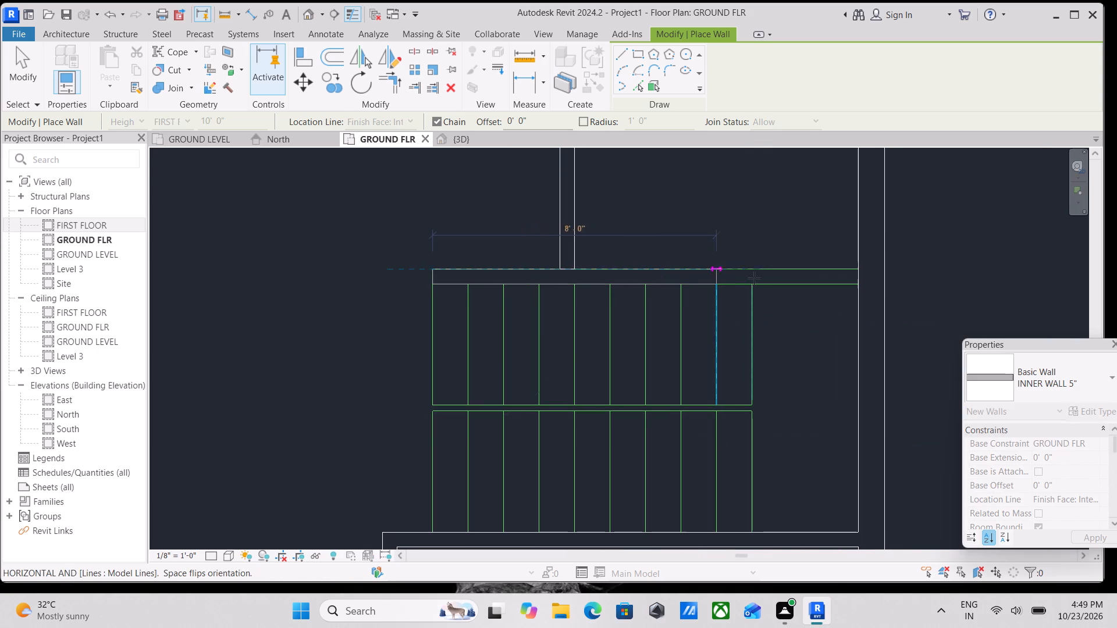
click(855, 272)
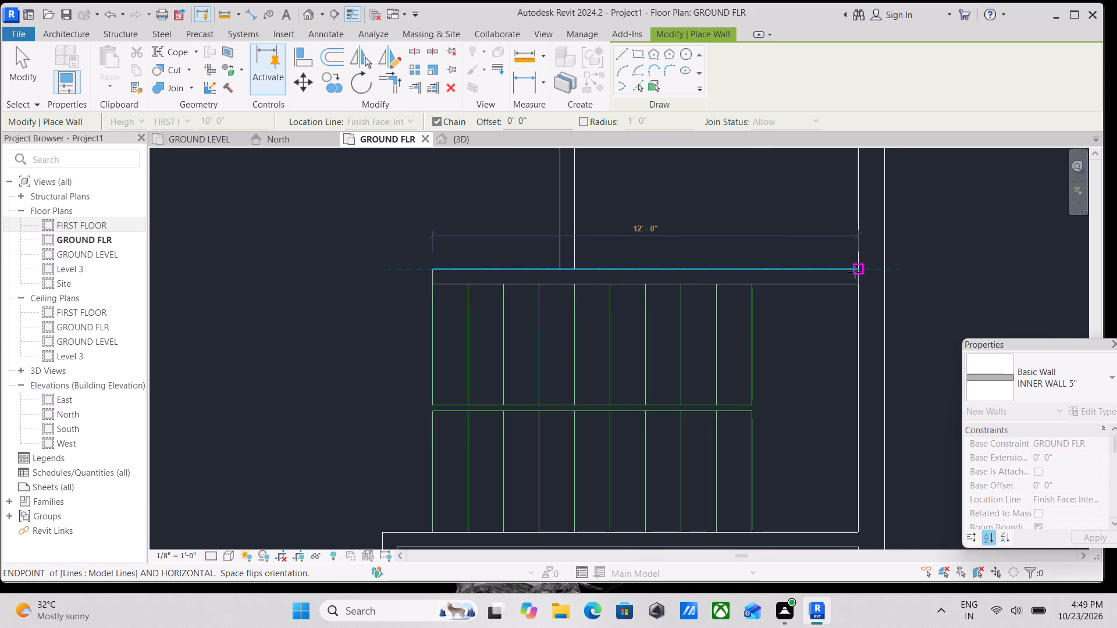
key(Escape)
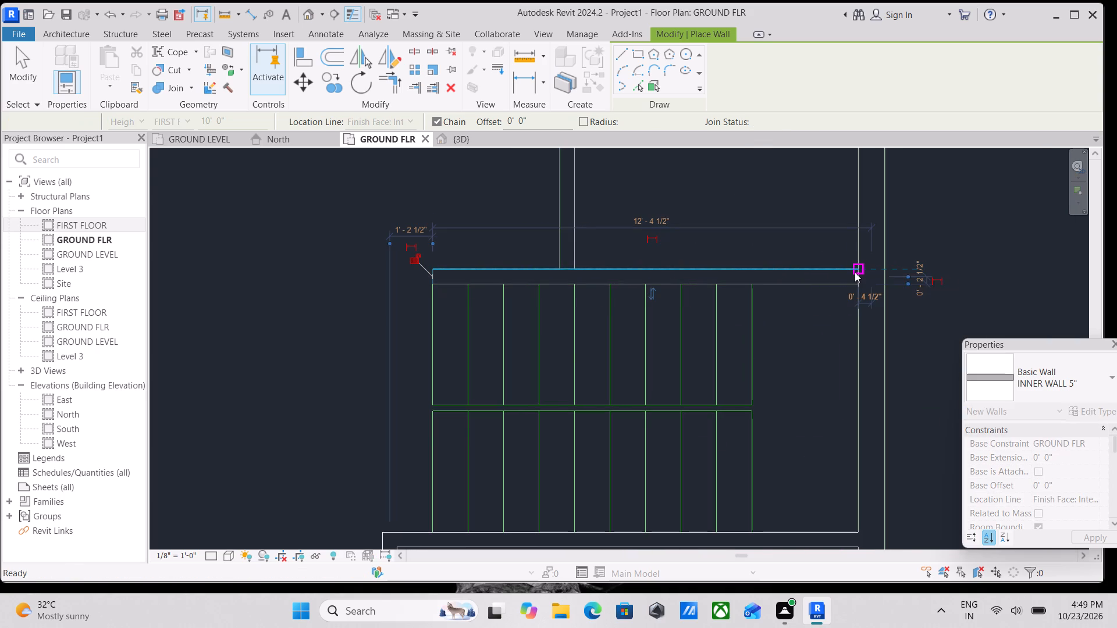
Examine the ground floor walls in plan and in the 3D view from several angles.
scroll(855, 272, down, 3)
scroll(643, 259, down, 4)
scroll(581, 272, down, 3)
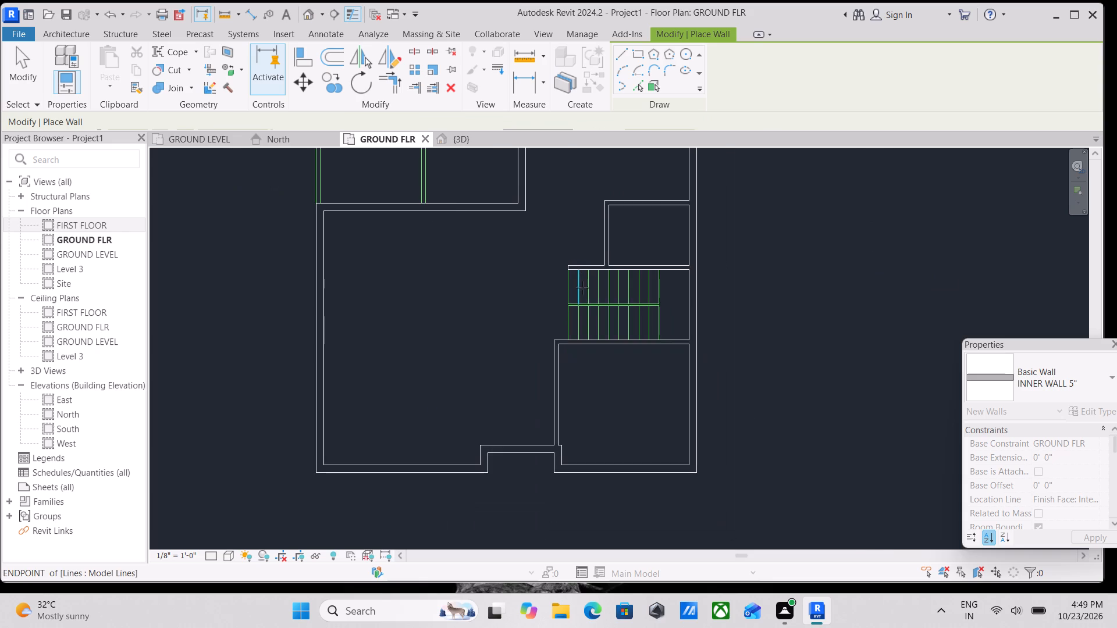
scroll(535, 270, up, 2)
scroll(535, 270, down, 2)
middle_drag(535, 270, 666, 350)
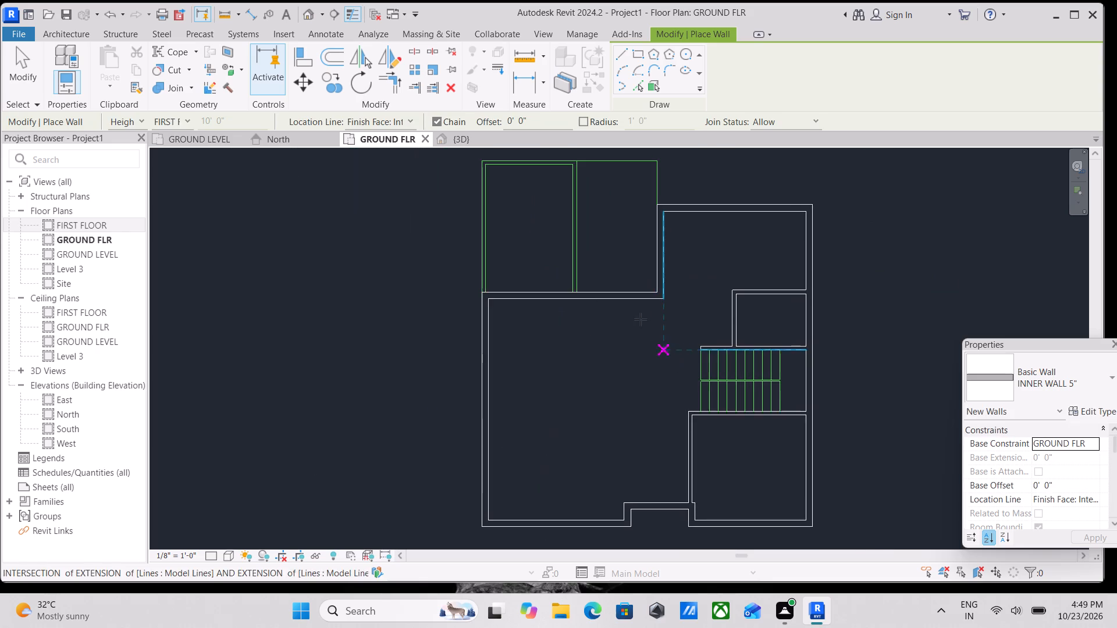
middle_drag(614, 289, 619, 326)
click(450, 138)
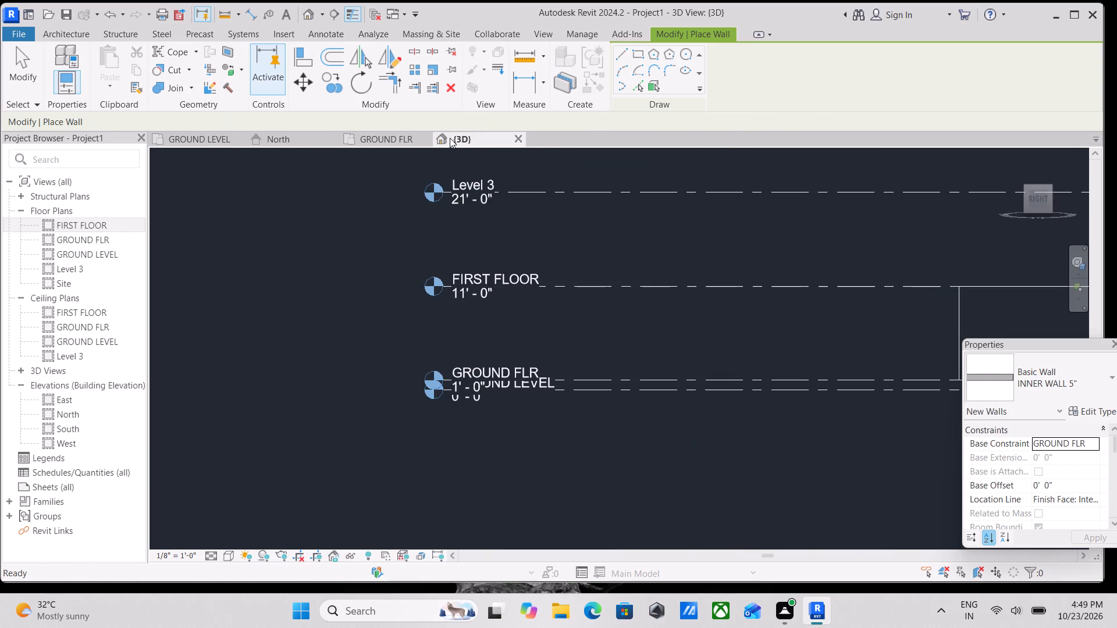
scroll(629, 316, down, 7)
scroll(685, 294, down, 2)
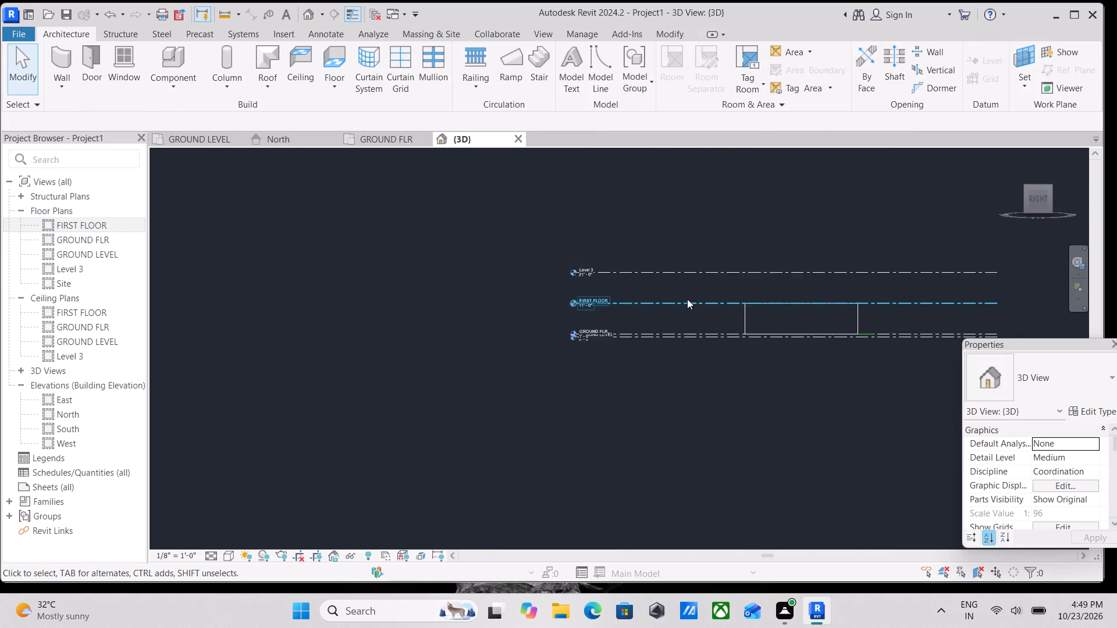
shift+middle_drag(728, 311, 563, 418)
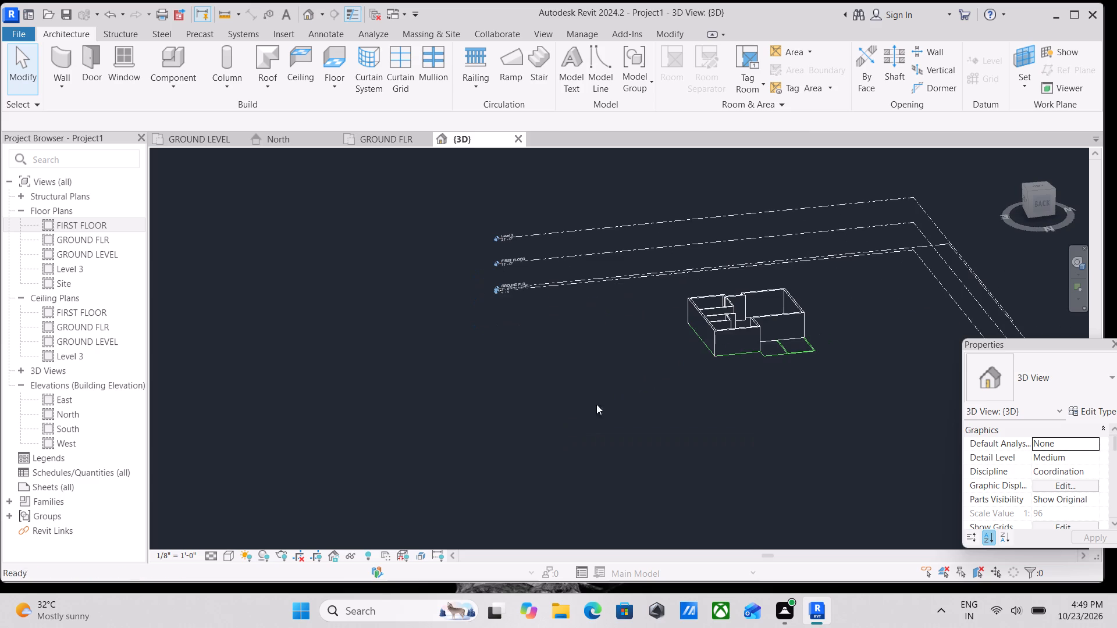
scroll(799, 322, up, 6)
scroll(567, 347, down, 4)
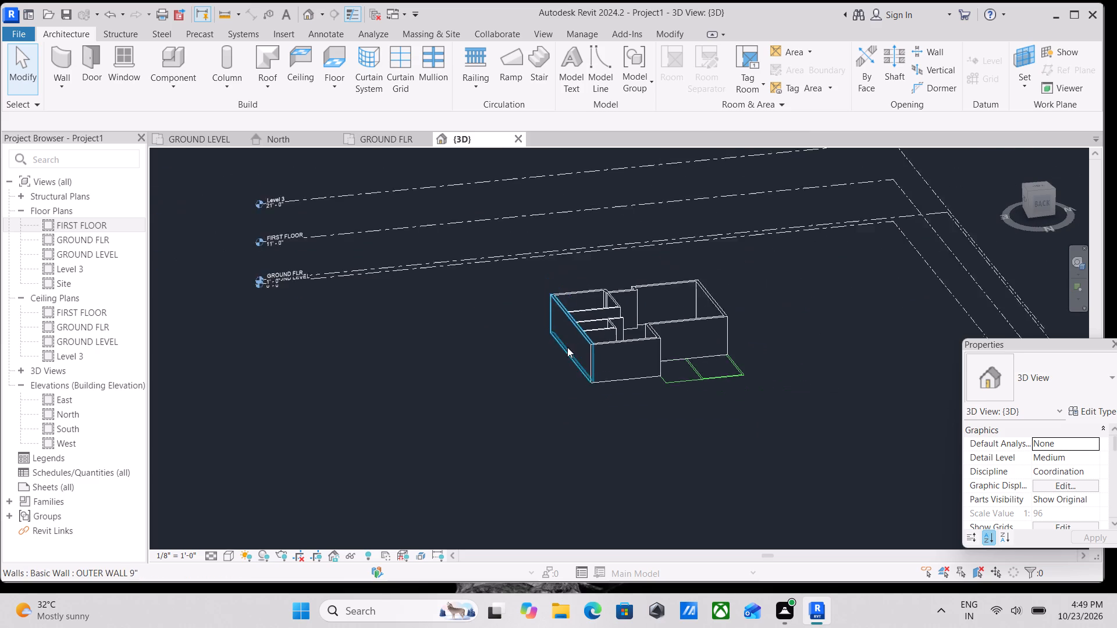
shift+middle_drag(507, 345, 877, 319)
scroll(693, 324, up, 4)
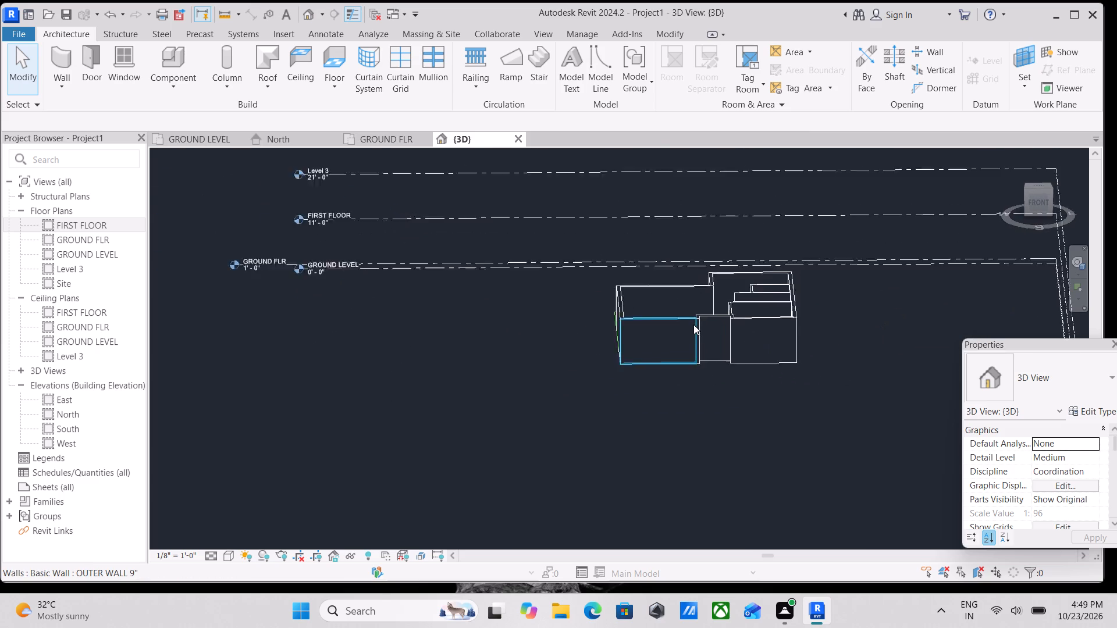
On GROUND FLR, start a sketched stair run and draw its north boundary from the layout's west end to the outer east wall.
click(375, 141)
scroll(563, 297, up, 2)
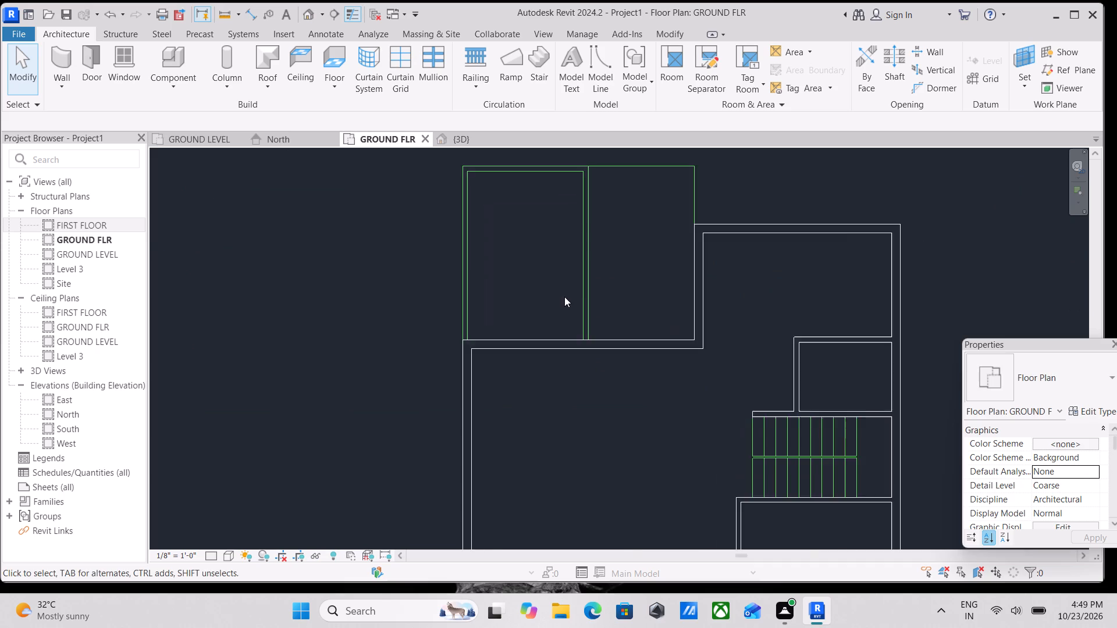
scroll(572, 291, down, 2)
middle_drag(574, 290, 555, 242)
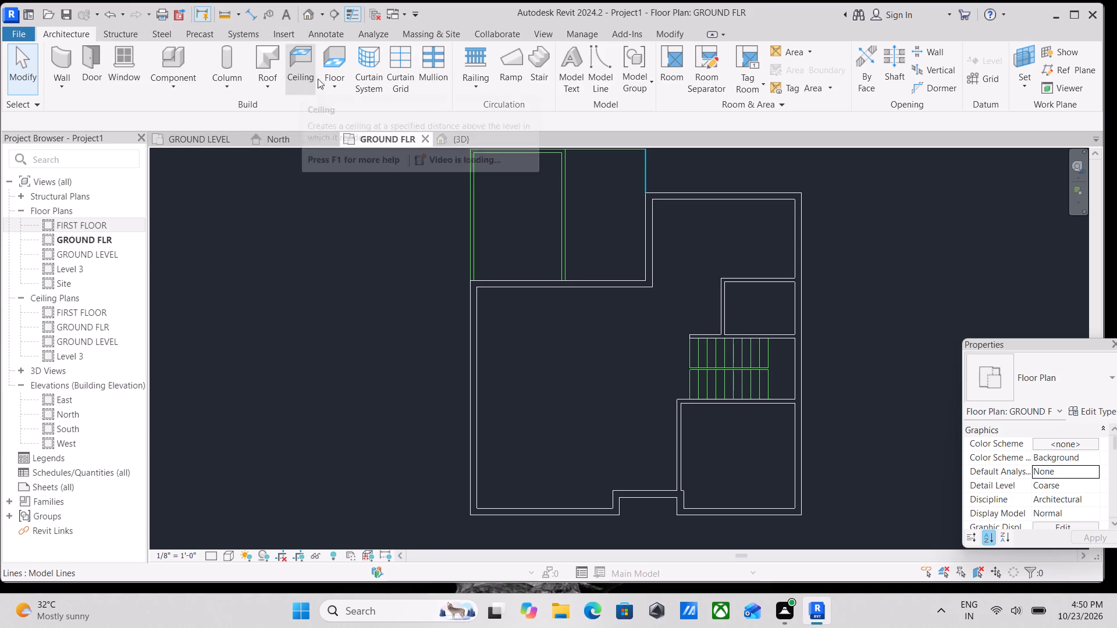
click(540, 71)
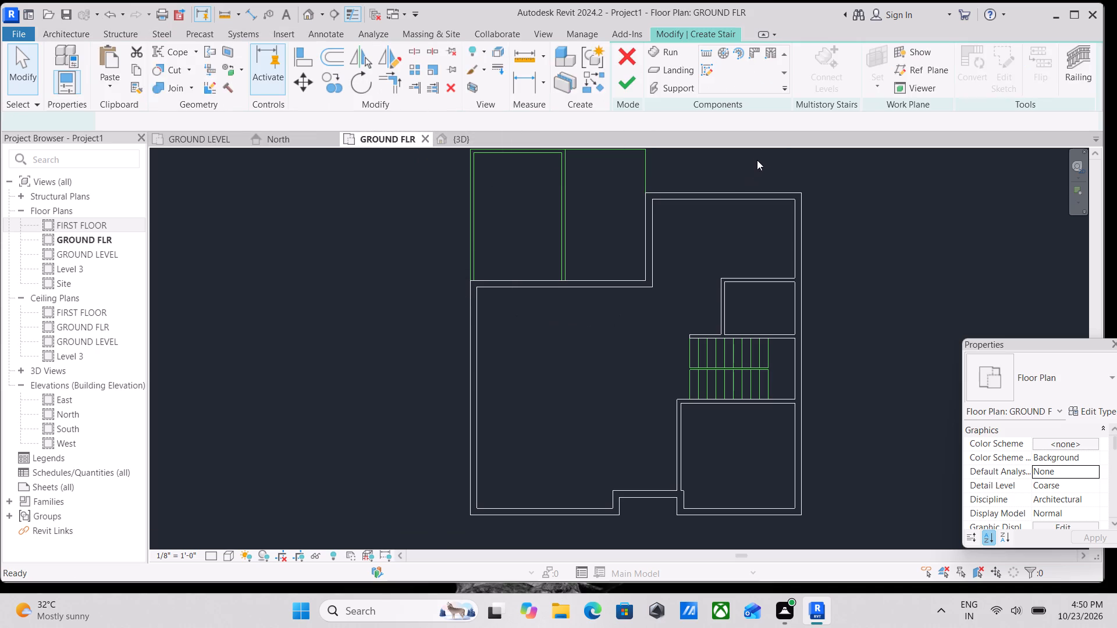
click(713, 67)
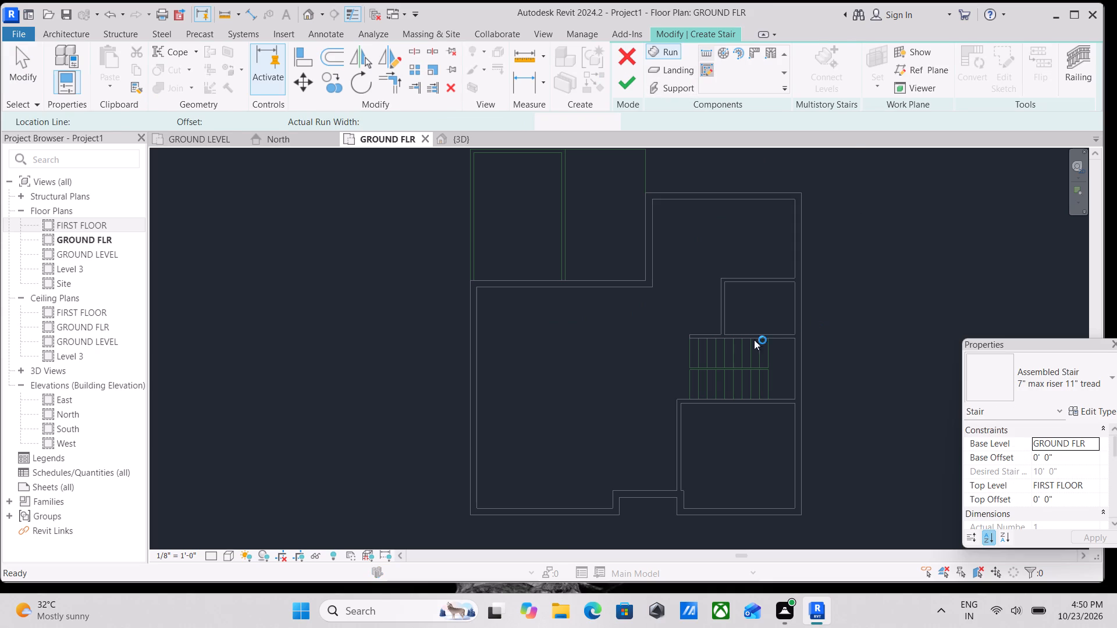
scroll(744, 349, up, 6)
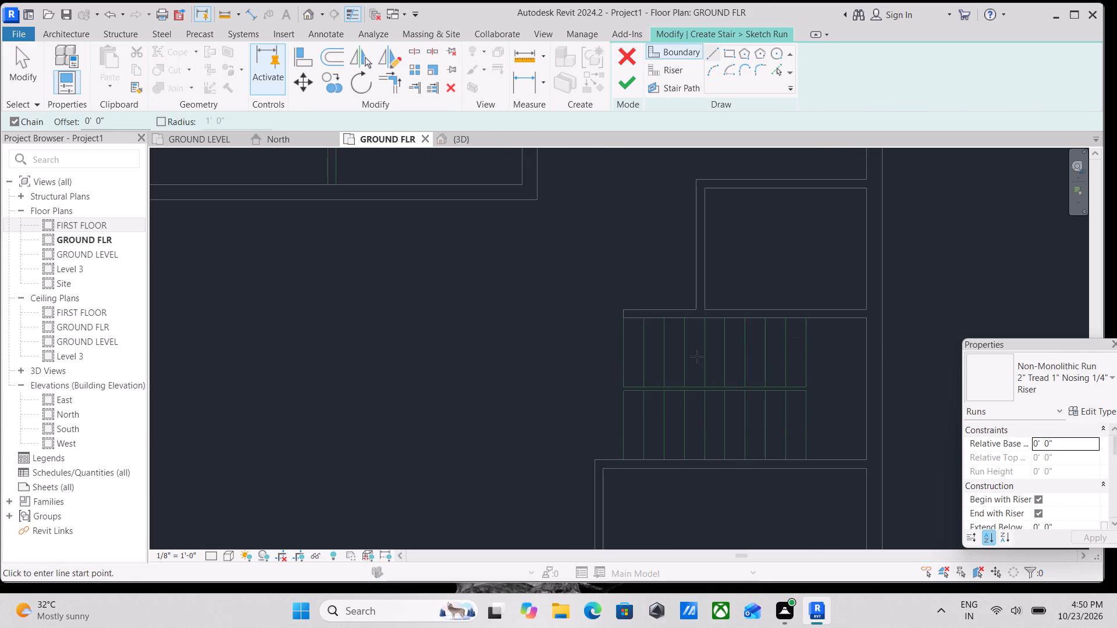
scroll(632, 316, up, 7)
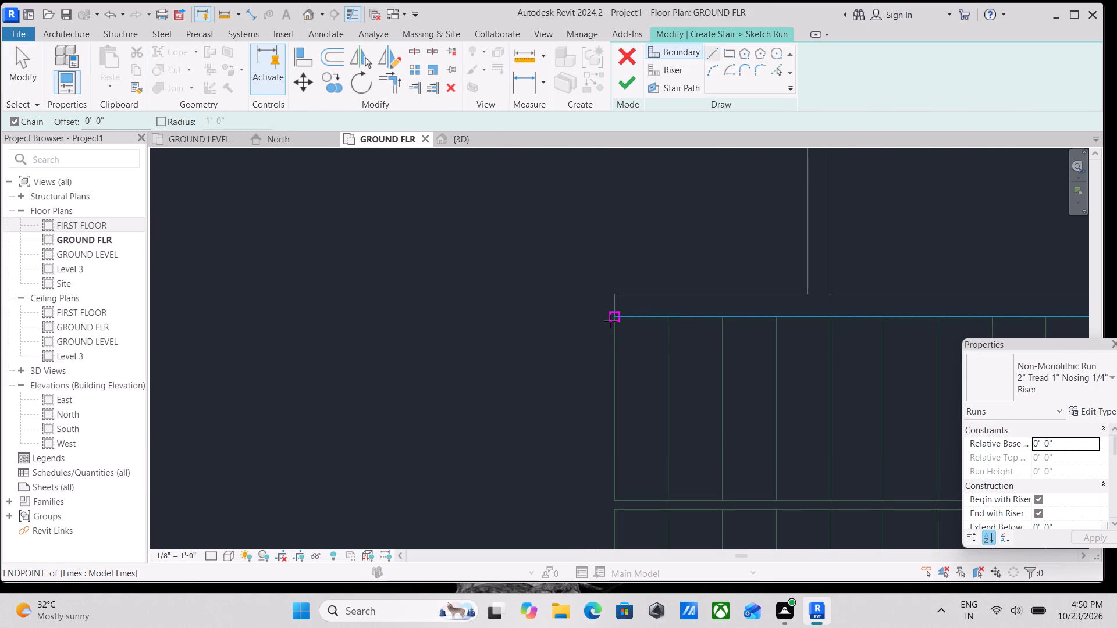
click(610, 321)
middle_drag(865, 343, 402, 315)
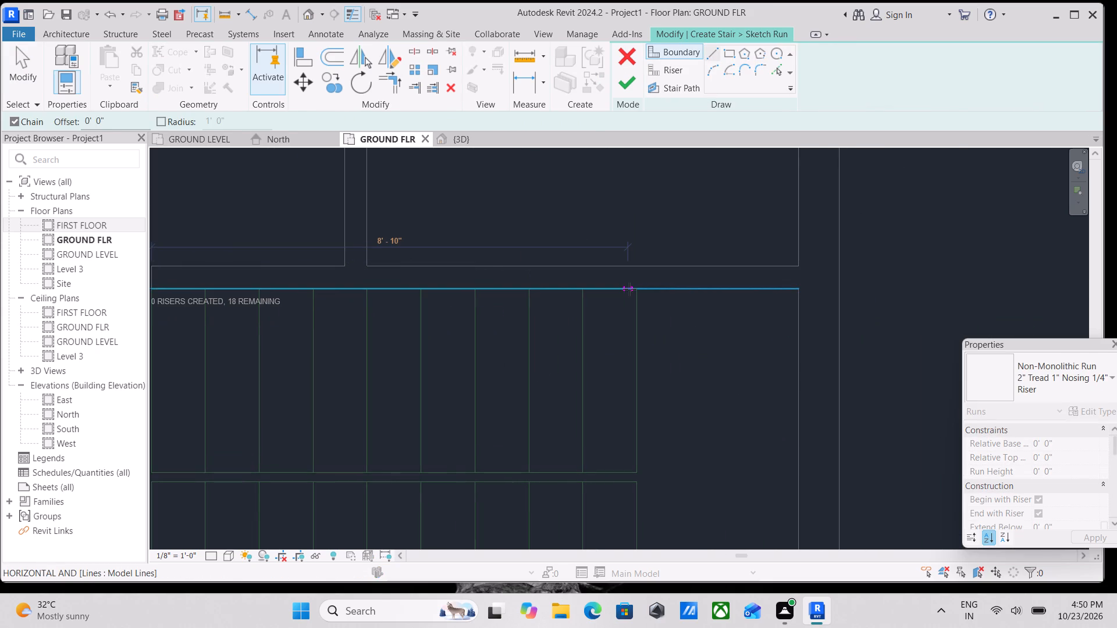
click(799, 290)
Continue the stair boundary south along the outer east wall and 12' west along the stairwell's south side, ending the chain there.
scroll(804, 389, down, 1)
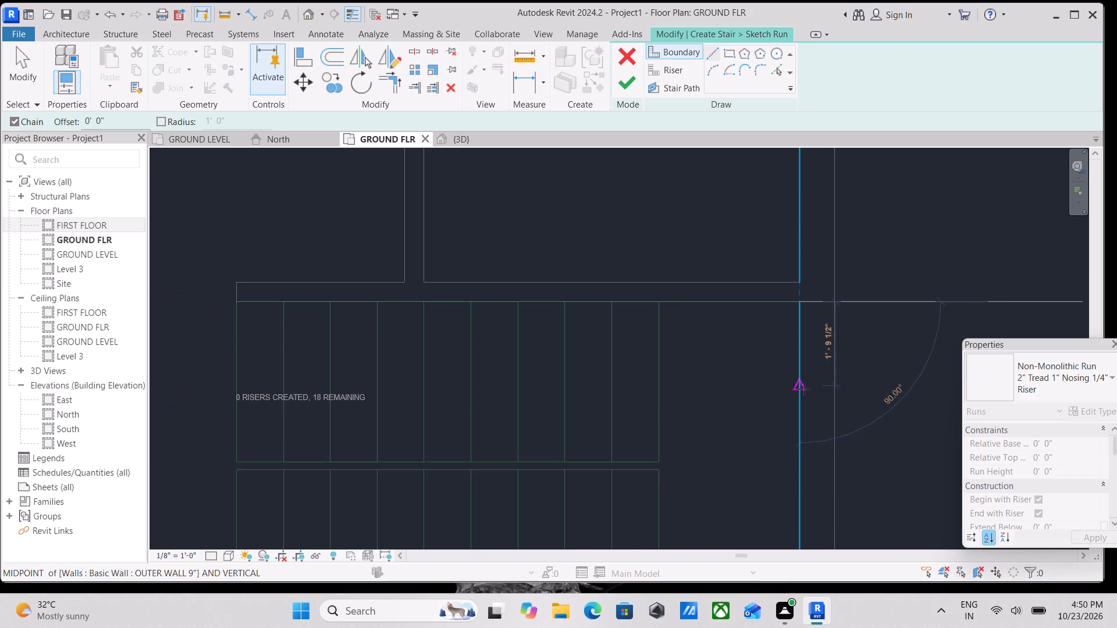
middle_drag(804, 389, 777, 220)
scroll(776, 358, down, 1)
middle_drag(776, 358, 787, 308)
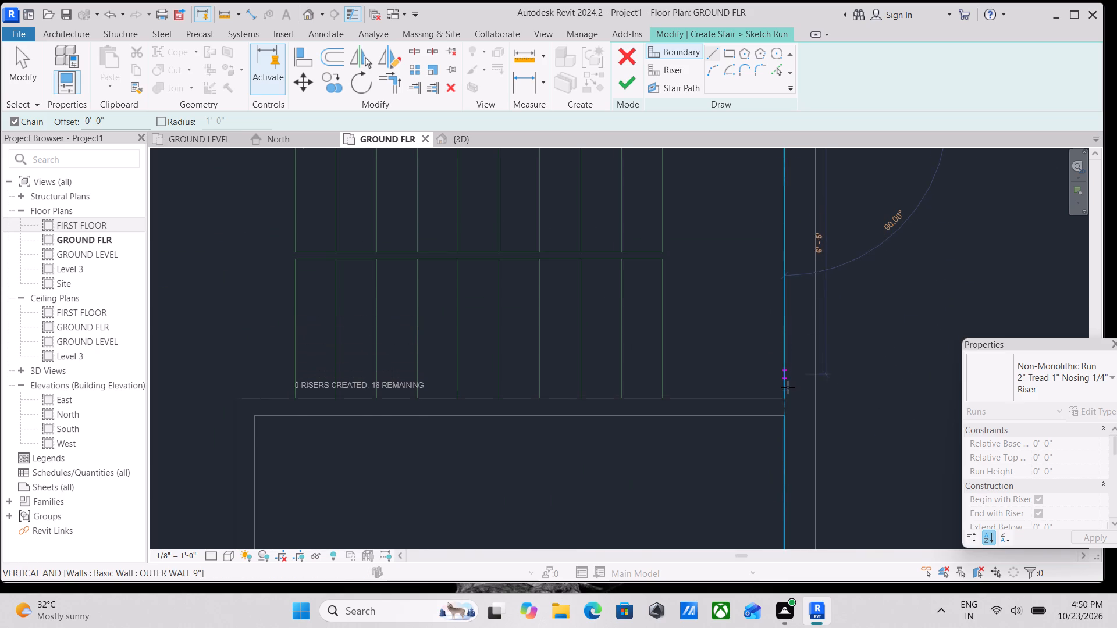
click(786, 396)
middle_drag(508, 388, 741, 368)
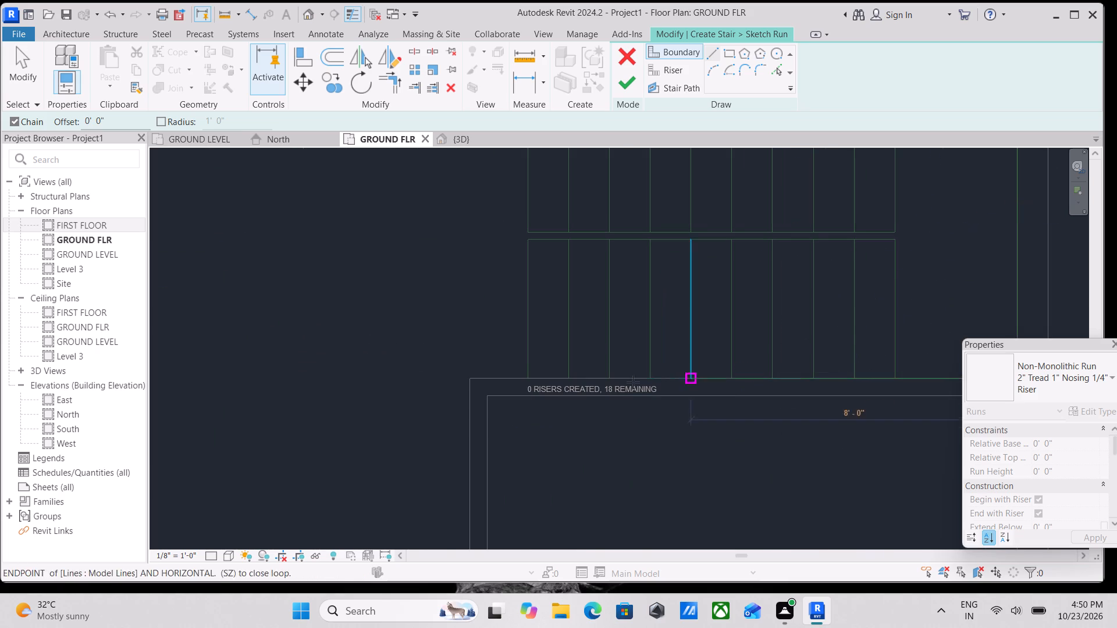
click(529, 383)
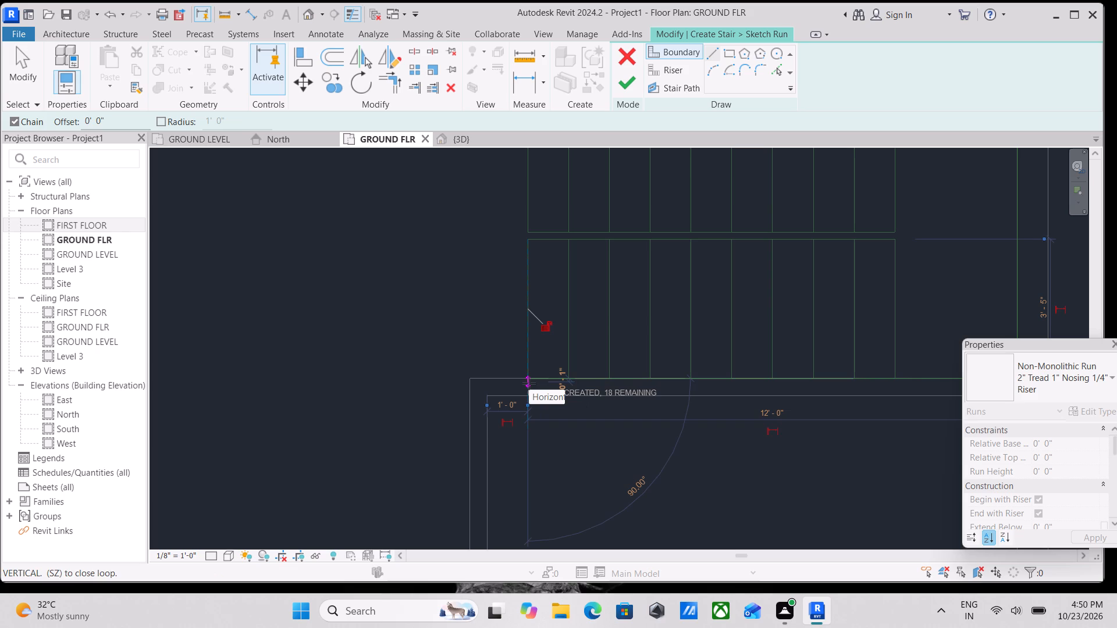
key(Escape)
Add the inner stair boundary from the two layout lines between the flights, joining their east ends with a 2" line.
click(523, 237)
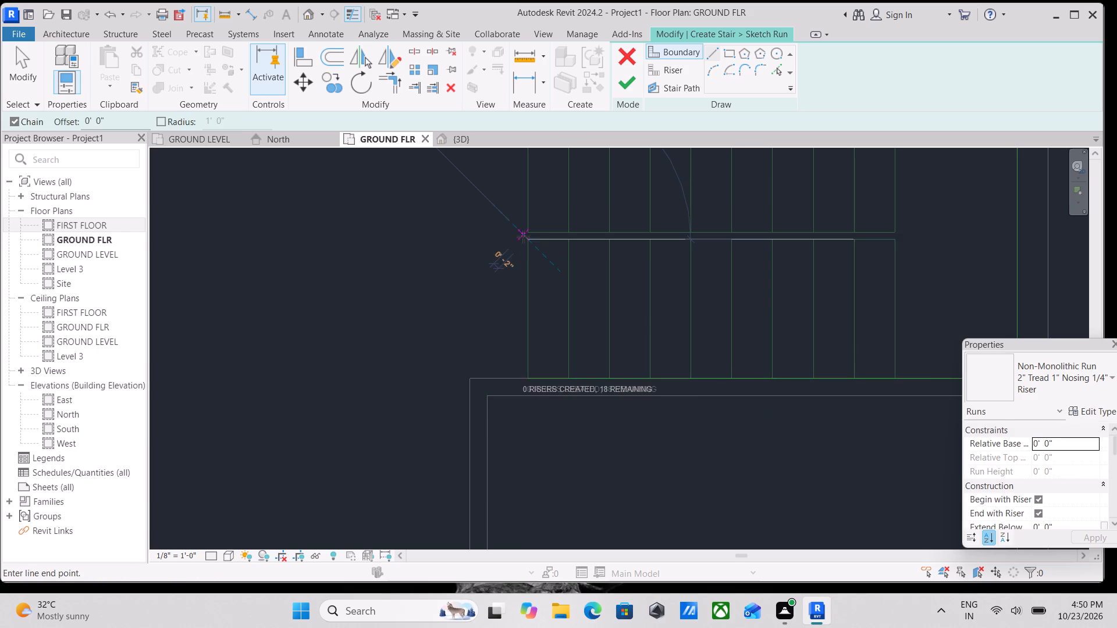
key(Escape)
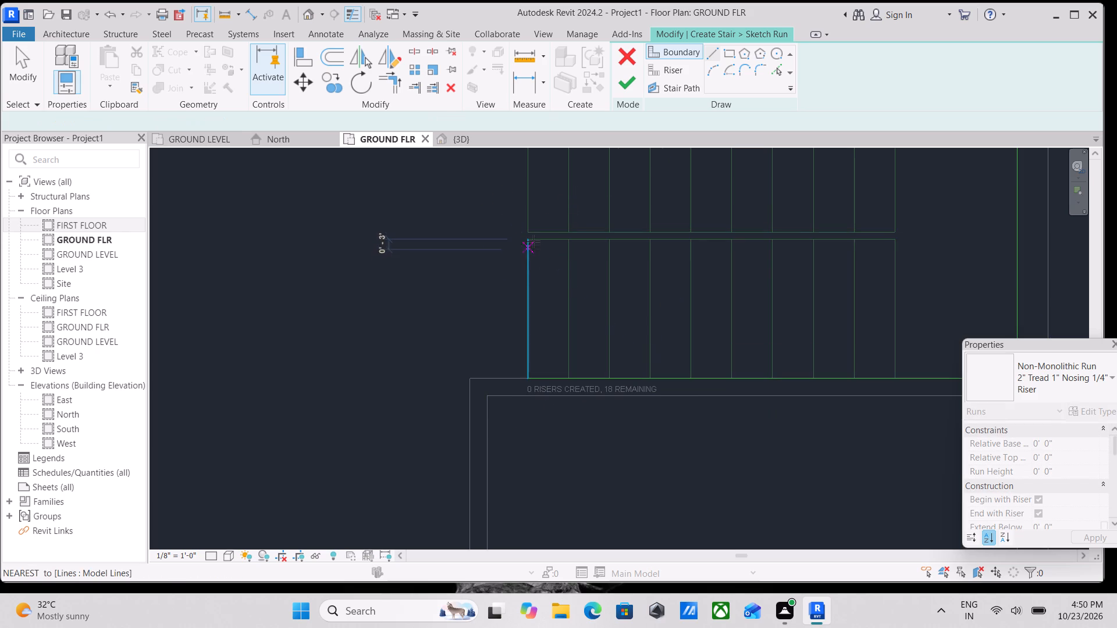
click(779, 73)
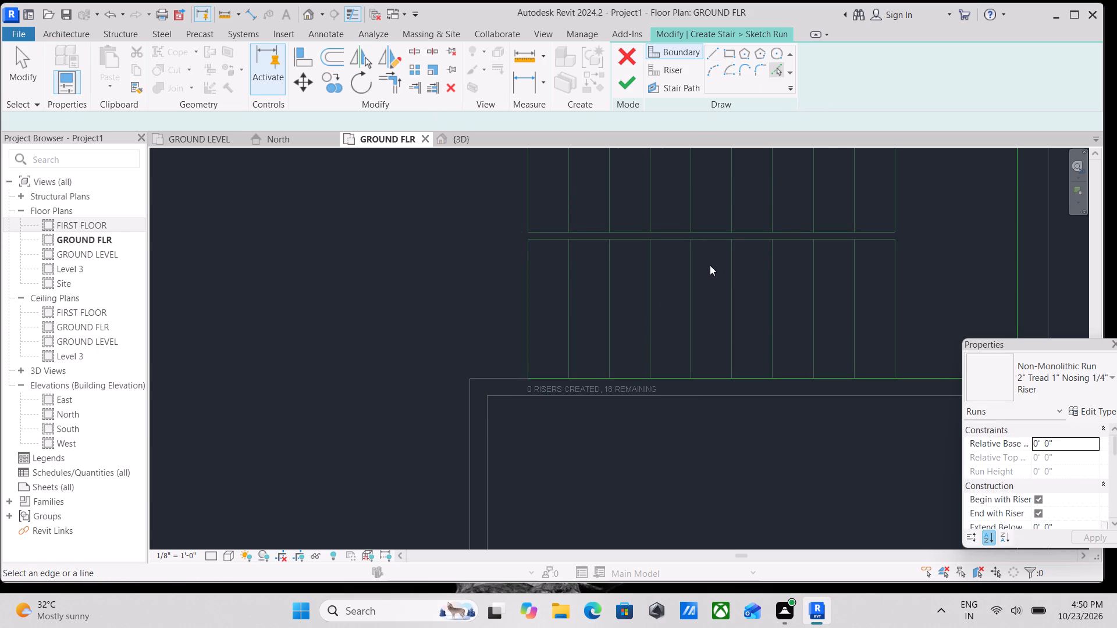
click(707, 238)
click(698, 231)
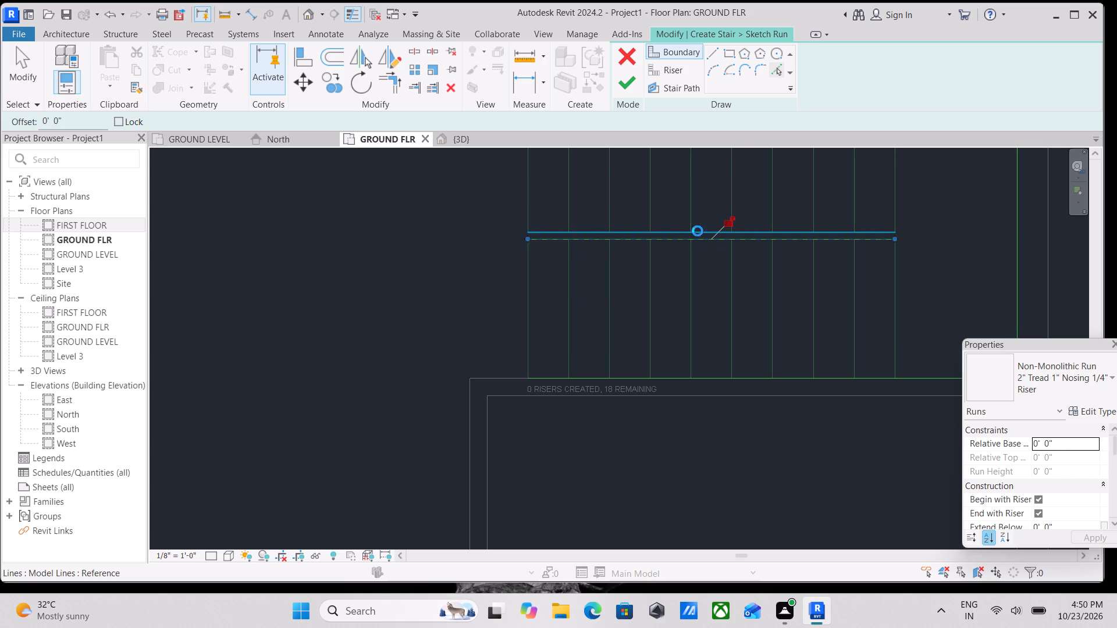
middle_drag(841, 236, 720, 323)
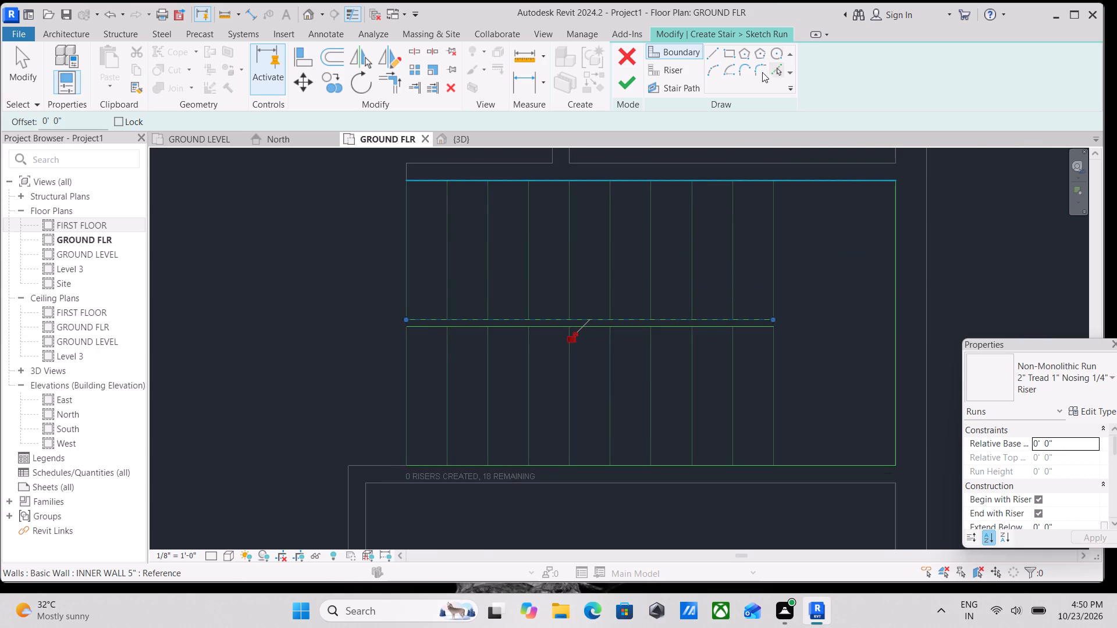
click(714, 52)
scroll(750, 325, up, 4)
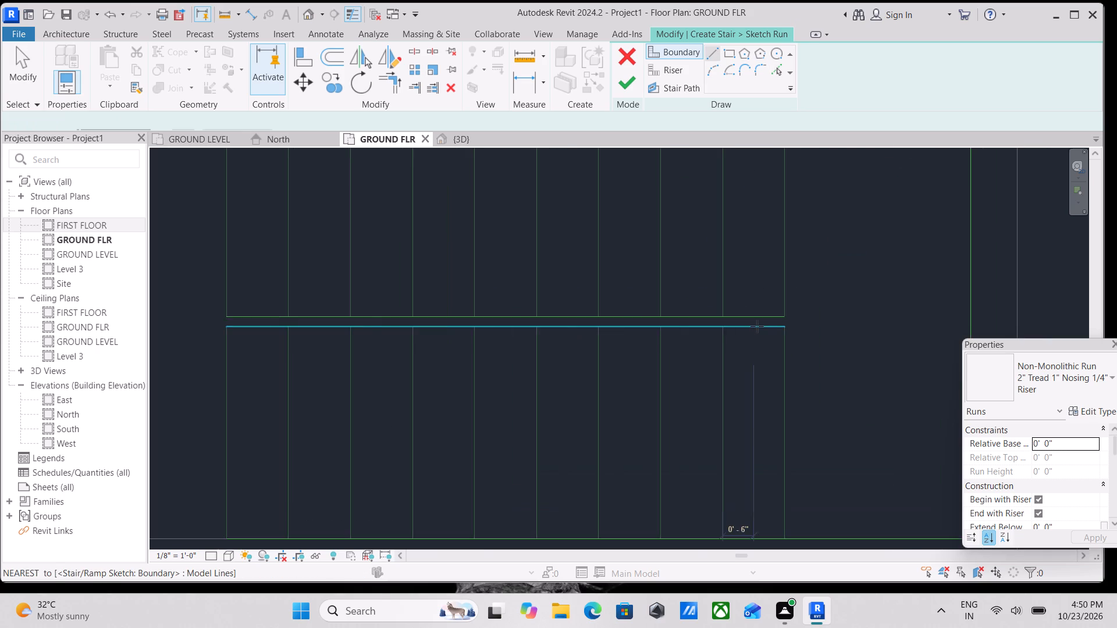
scroll(757, 326, up, 3)
click(809, 307)
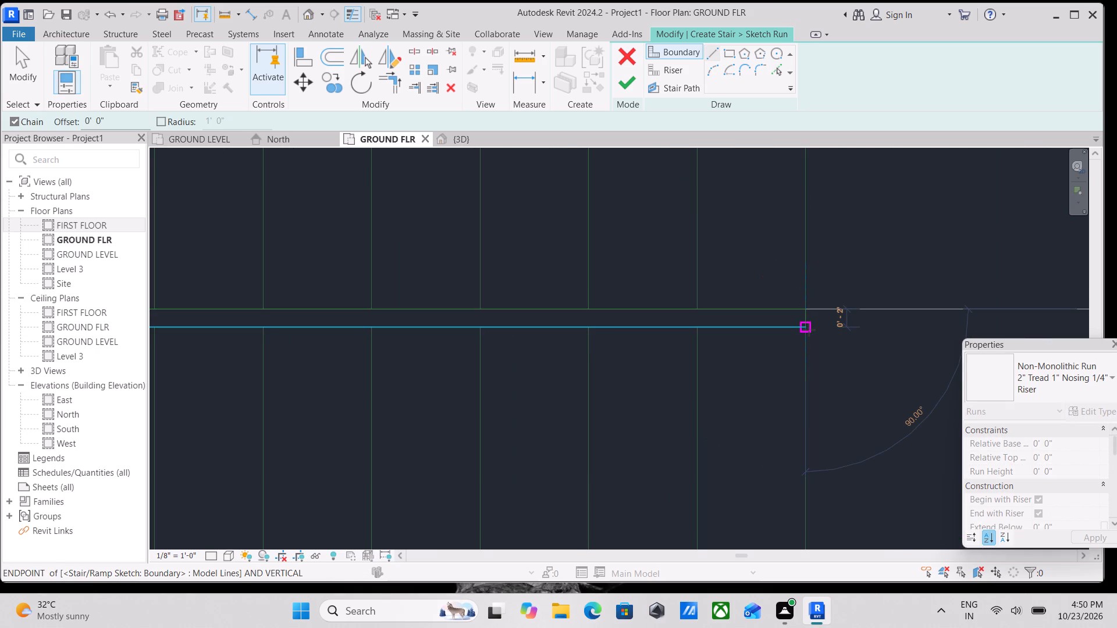
click(809, 330)
key(Escape)
scroll(829, 241, down, 3)
middle_drag(829, 241, 829, 316)
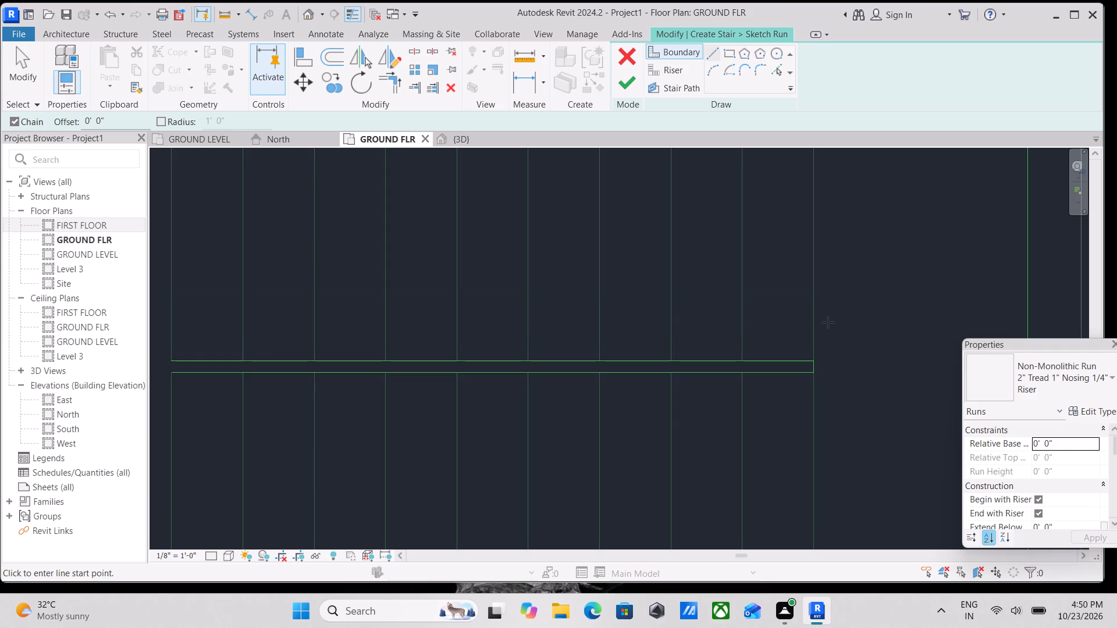
scroll(828, 322, down, 5)
Create ten risers for the north flight from its layout lines, working from the landing edge west to the flight's end.
click(674, 71)
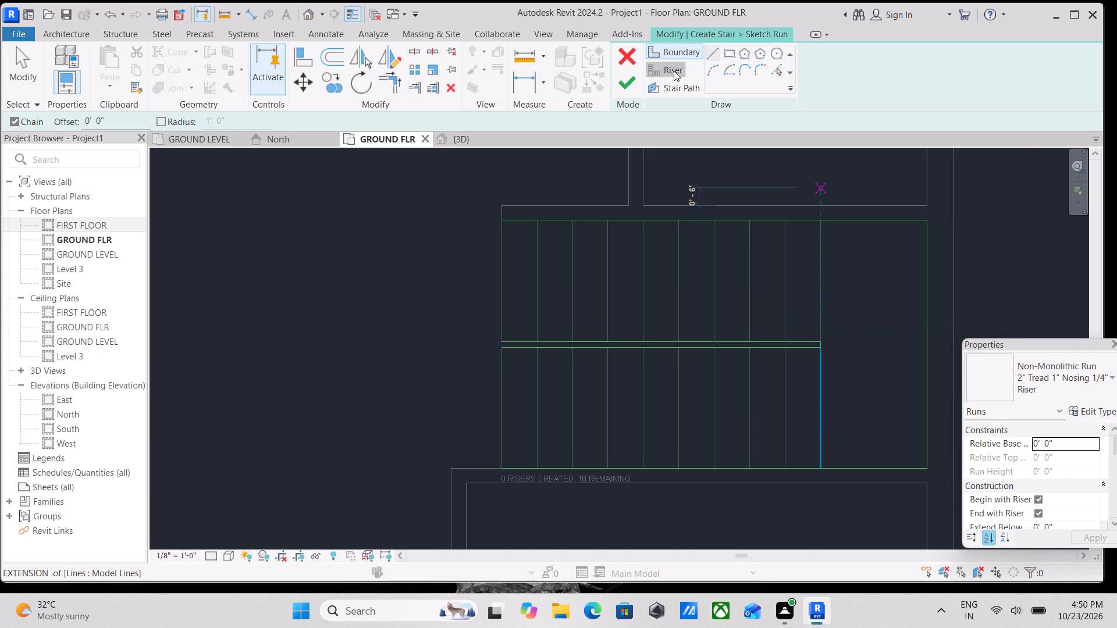
click(775, 70)
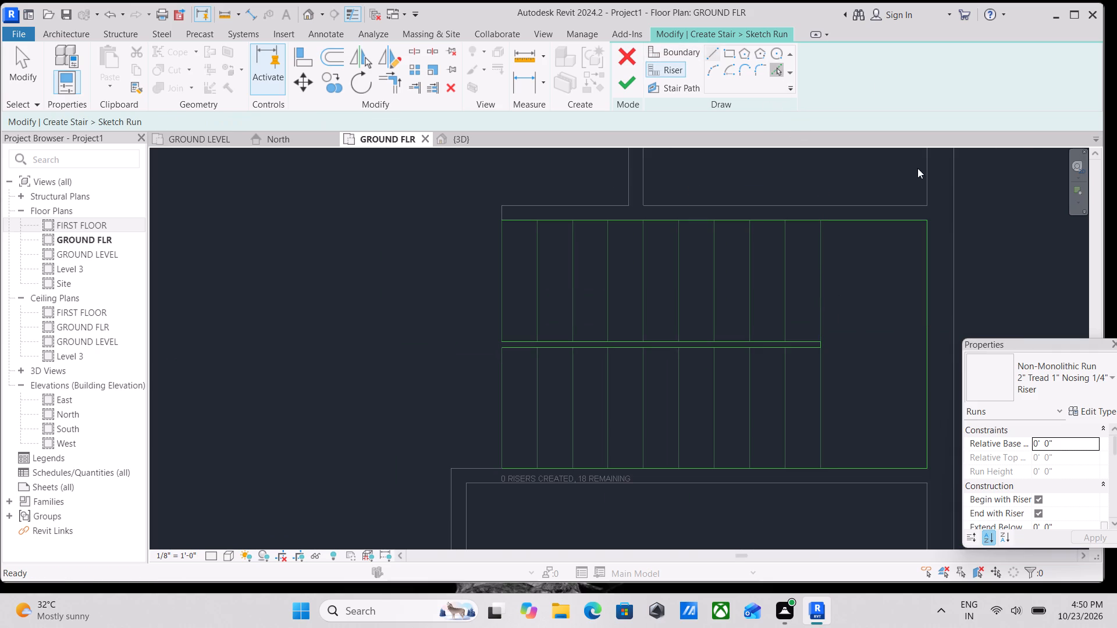
click(820, 311)
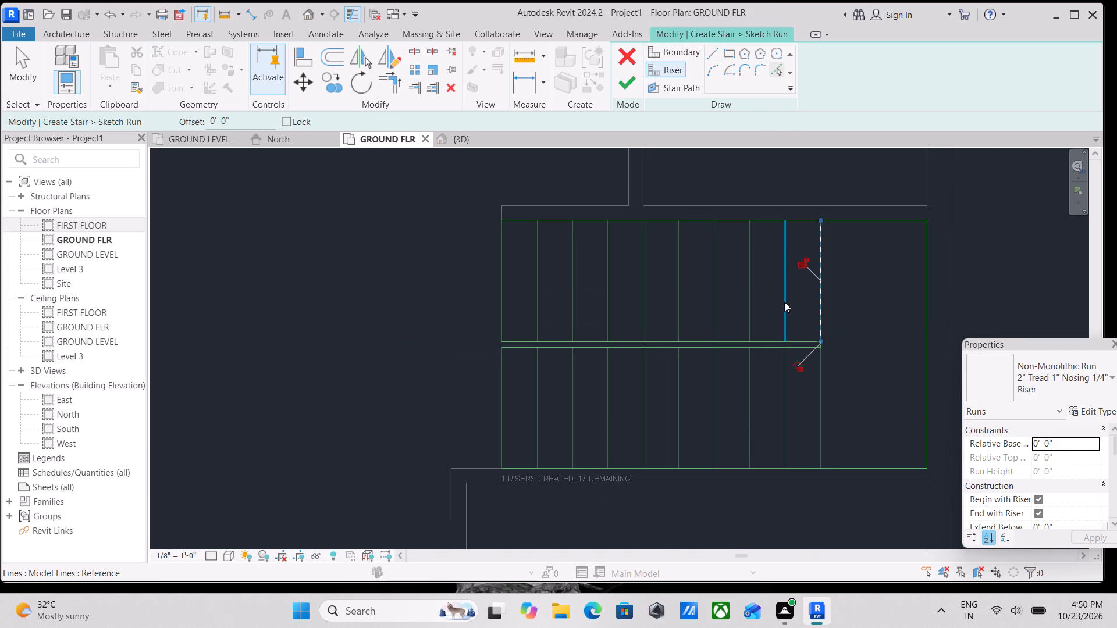
click(784, 302)
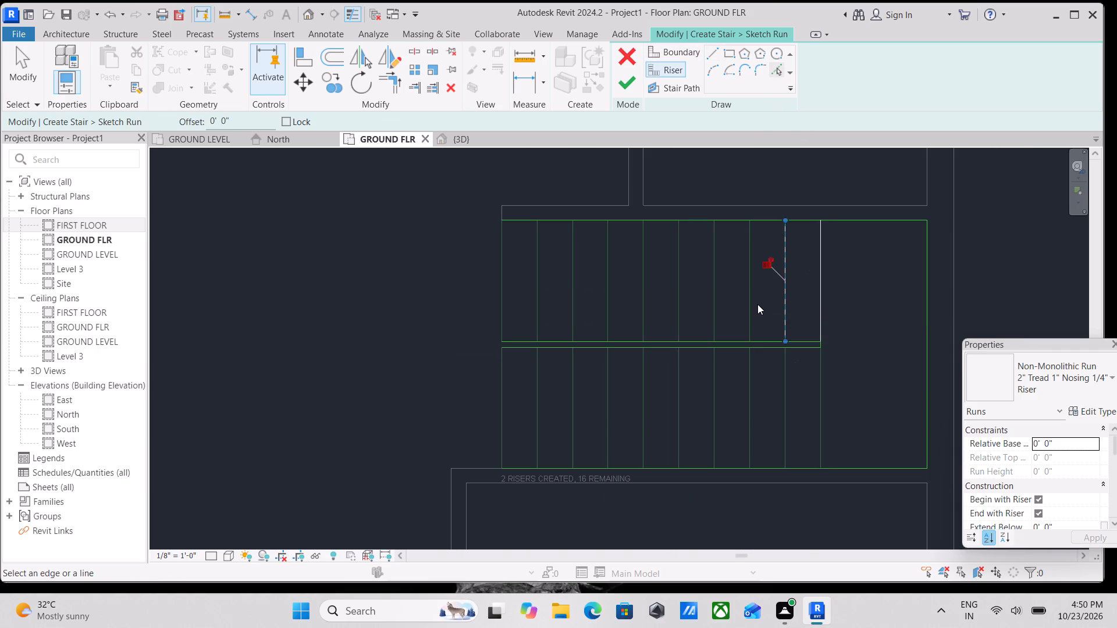
click(755, 304)
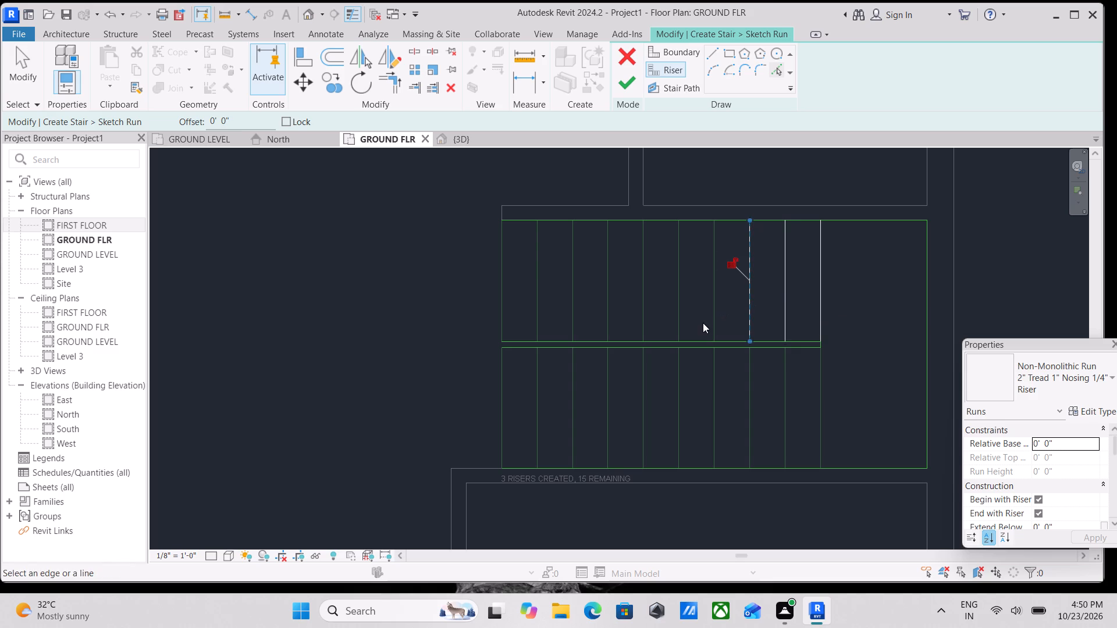
click(712, 318)
click(678, 316)
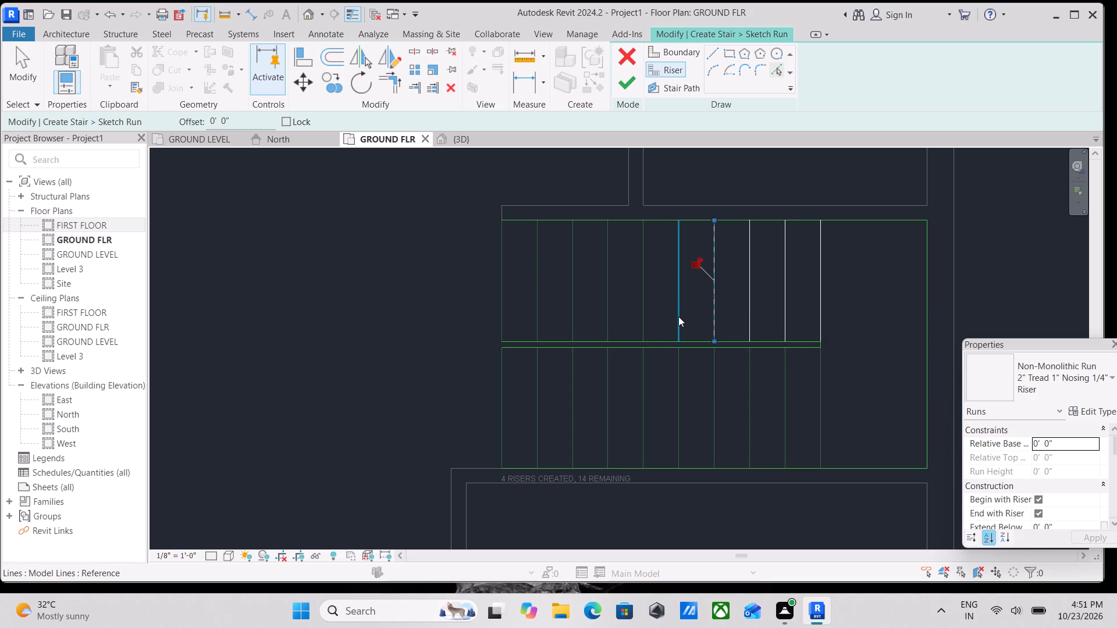
click(644, 317)
click(614, 317)
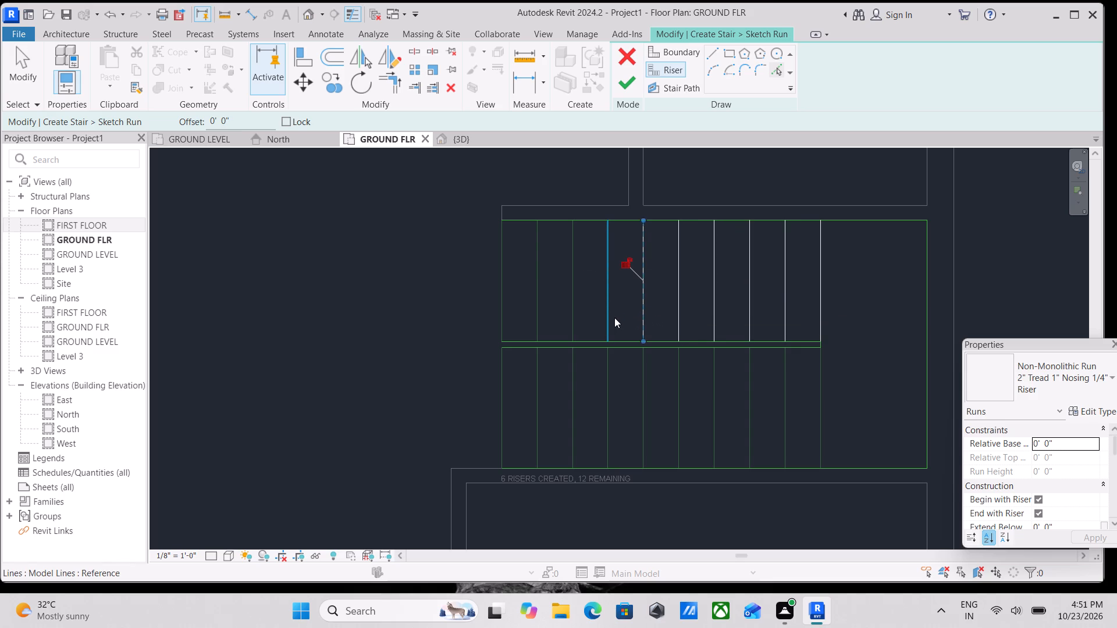
click(572, 313)
click(534, 311)
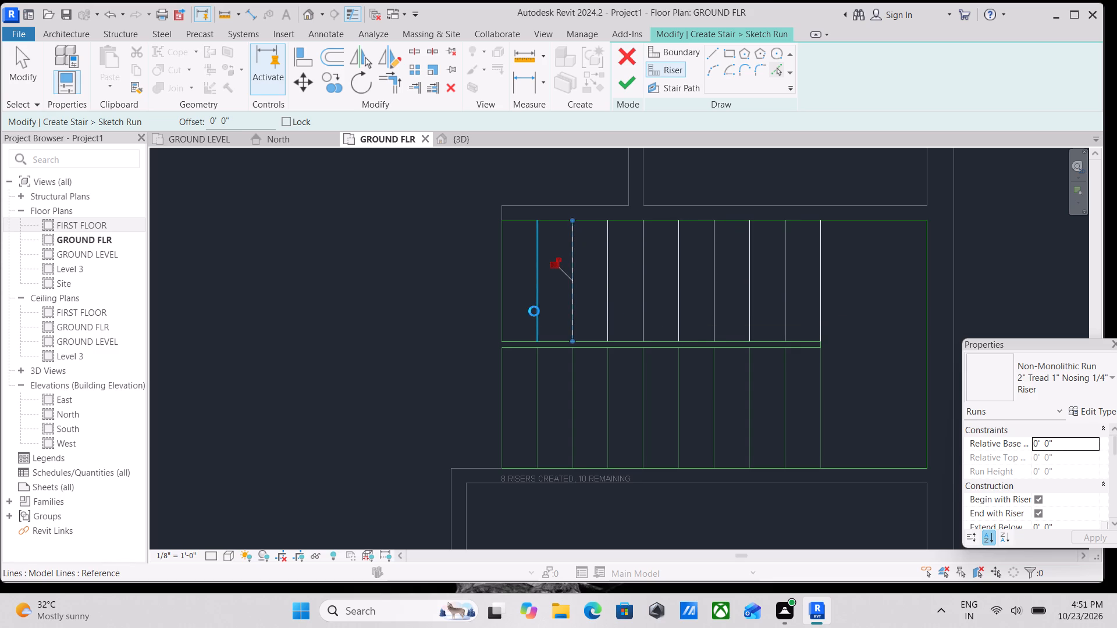
click(503, 302)
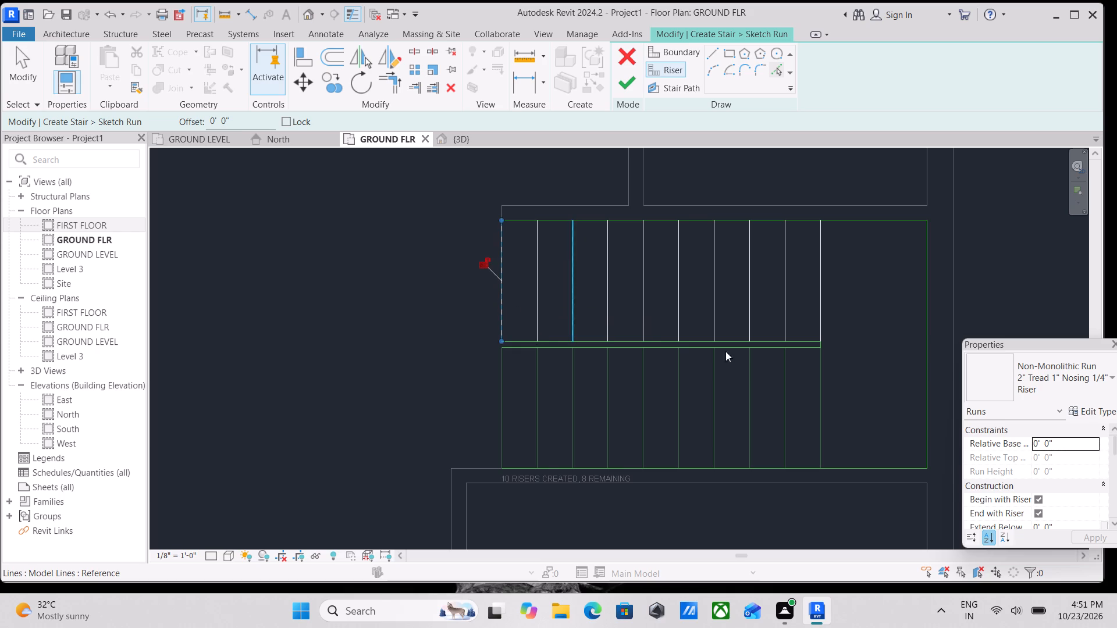
Create eight risers for the south flight from its layout lines, working west from the landing and leaving the two westernmost lines unused.
click(814, 403)
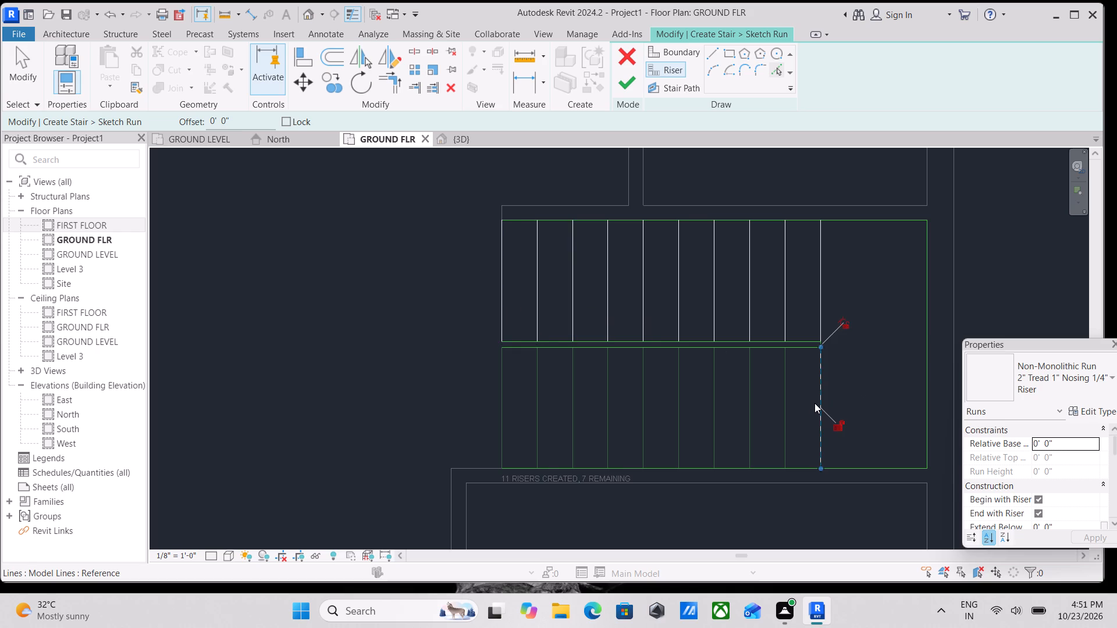
click(781, 411)
click(751, 419)
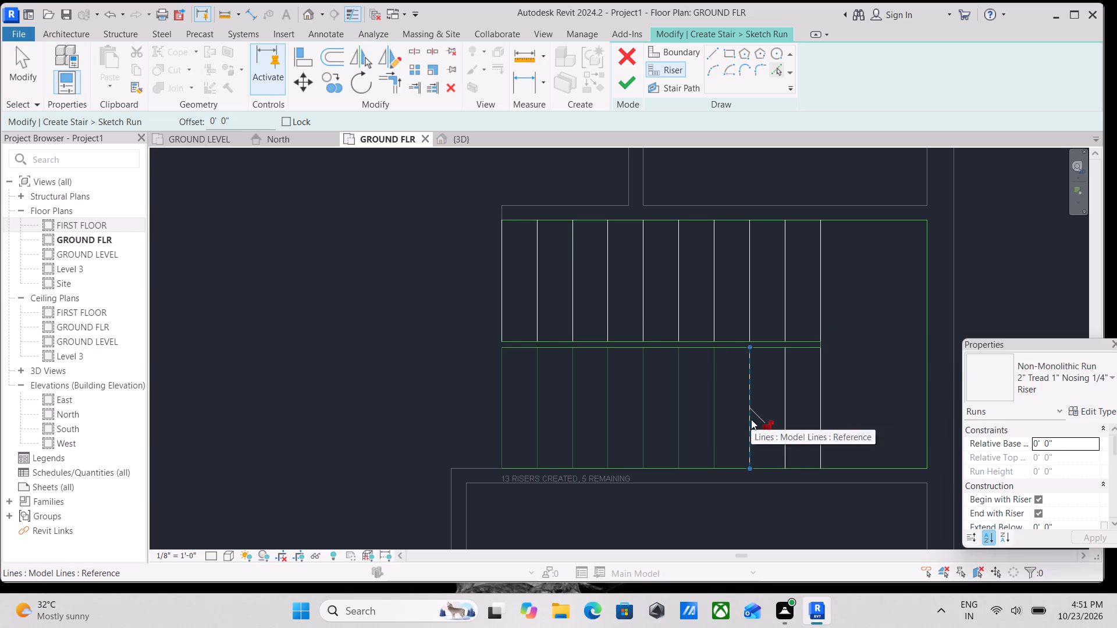
click(711, 423)
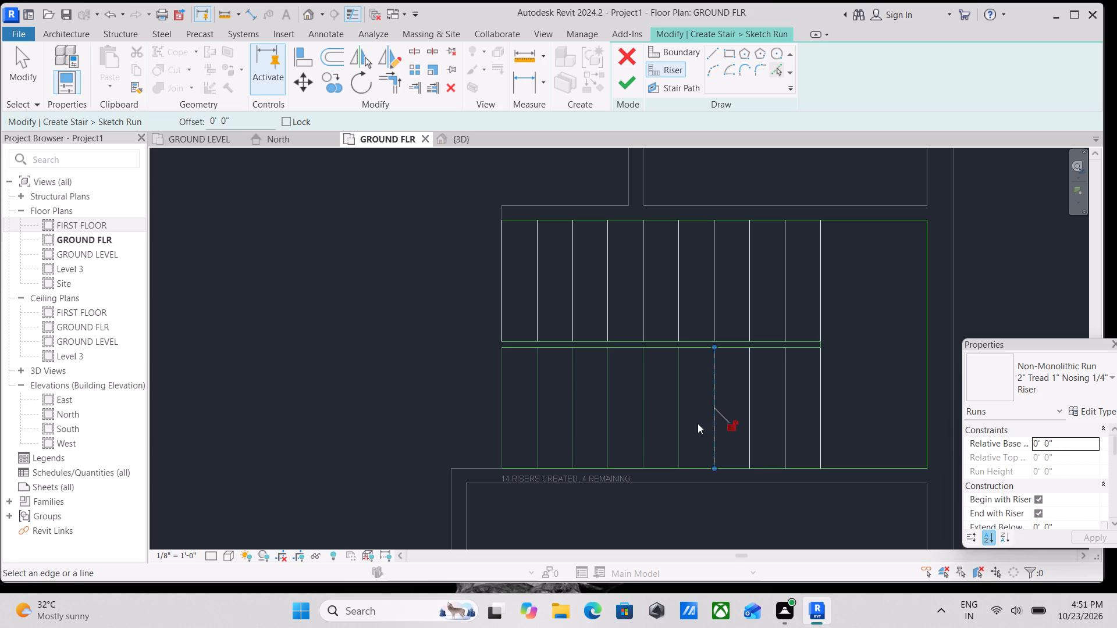
click(680, 423)
click(641, 422)
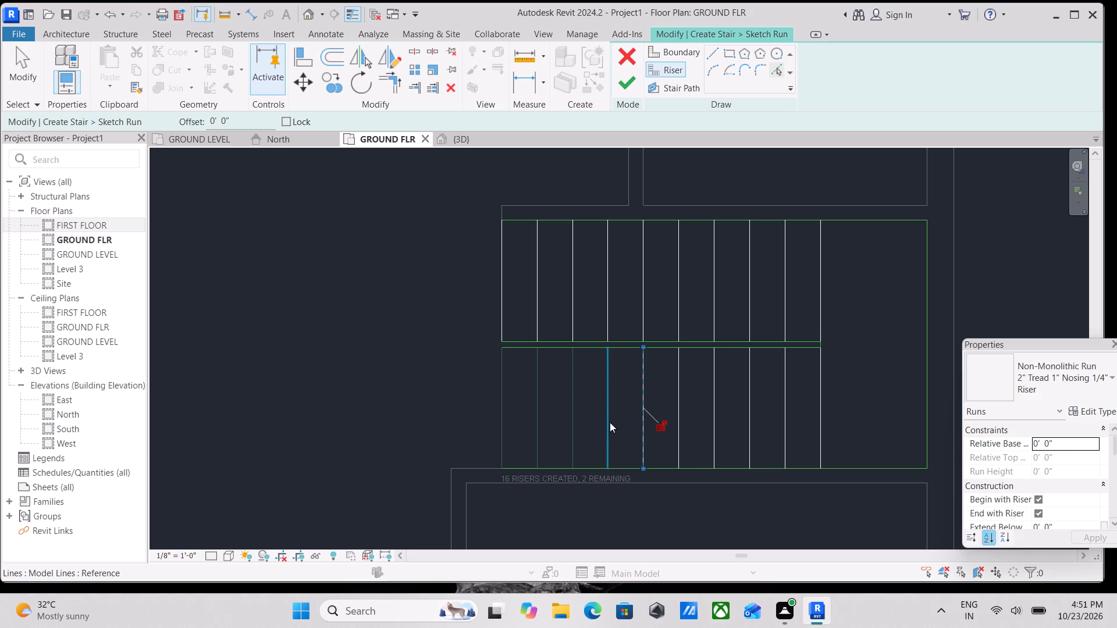
click(609, 422)
click(573, 414)
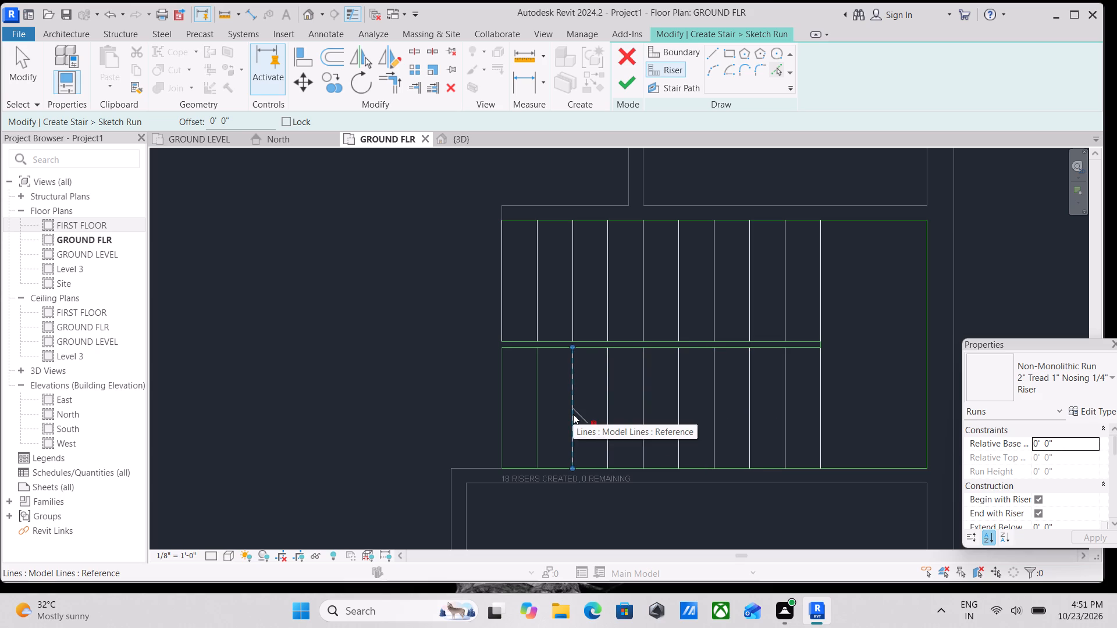
key(Escape)
Shorten the south flight's inner boundary line so its west end meets the westernmost riser of that flight.
scroll(552, 341, up, 3)
key(Escape)
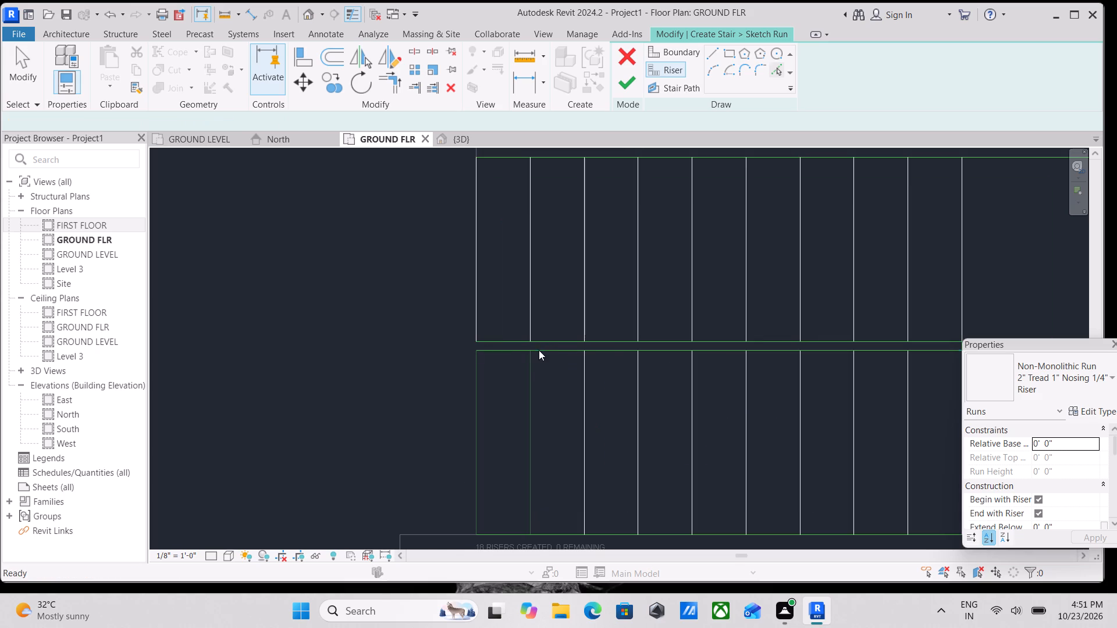
key(Escape)
click(497, 352)
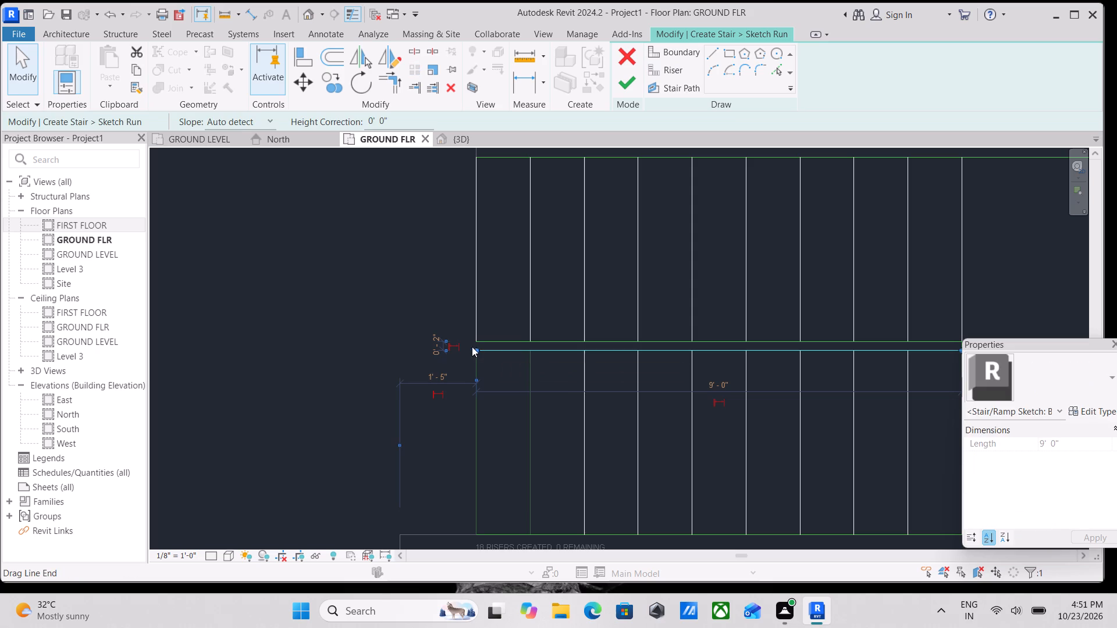
drag(477, 348, 567, 357)
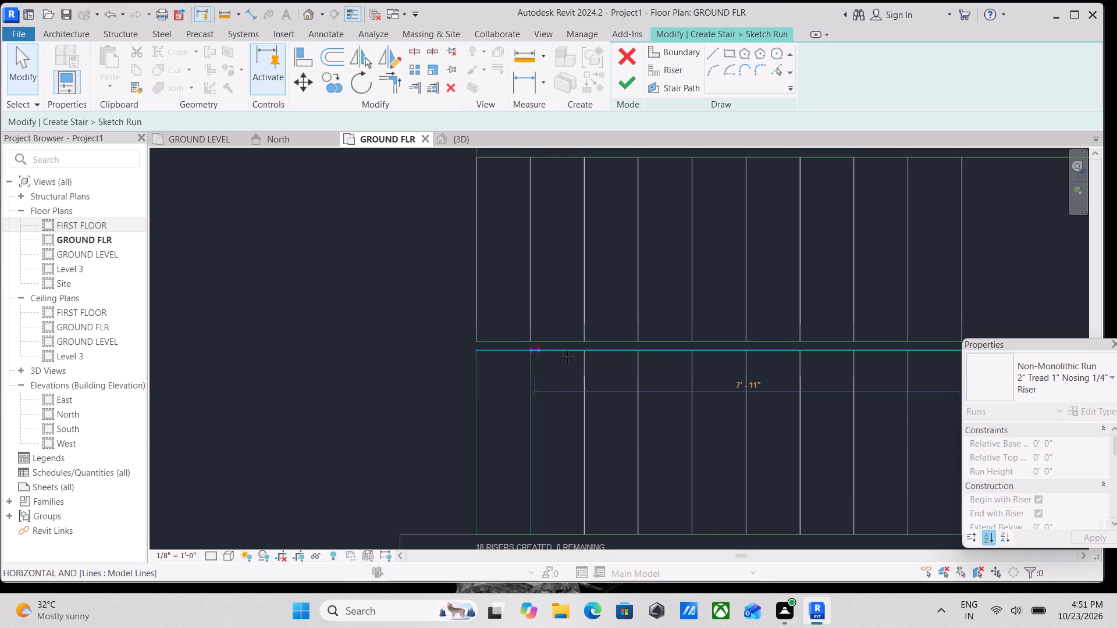
drag(567, 357, 590, 358)
Shorten the south flight's outer boundary line so its west end meets the same westernmost riser.
scroll(590, 358, up, 2)
scroll(590, 358, down, 2)
middle_drag(587, 355, 567, 278)
scroll(569, 286, down, 1)
middle_drag(567, 278, 566, 244)
scroll(508, 405, up, 2)
key(Escape)
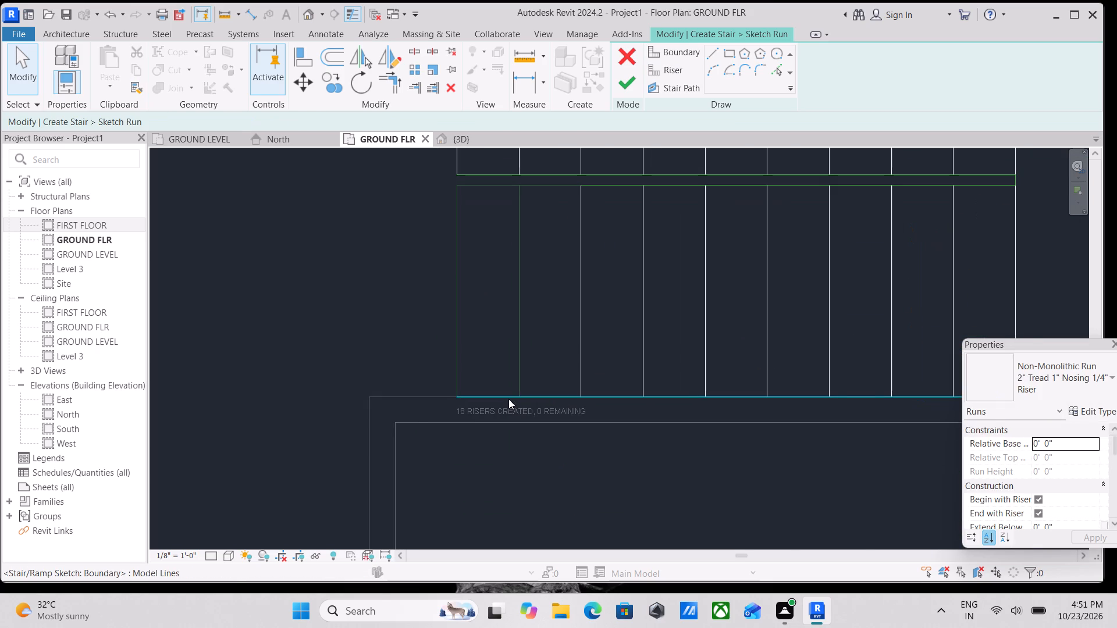
click(508, 399)
drag(457, 396, 517, 403)
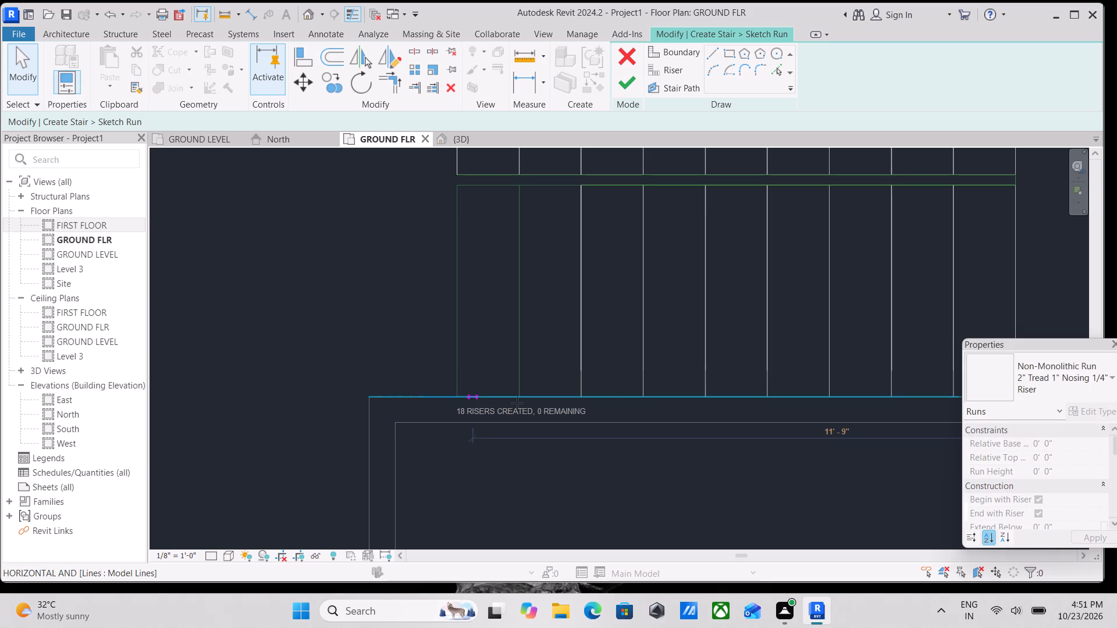
drag(517, 403, 578, 402)
key(Escape)
Draw the stair path from the north flight's westernmost riser midpoint to mid-landing, about 3'-9" south, and 8'-6" west to the south flight's last riser.
scroll(578, 402, down, 4)
scroll(617, 357, down, 3)
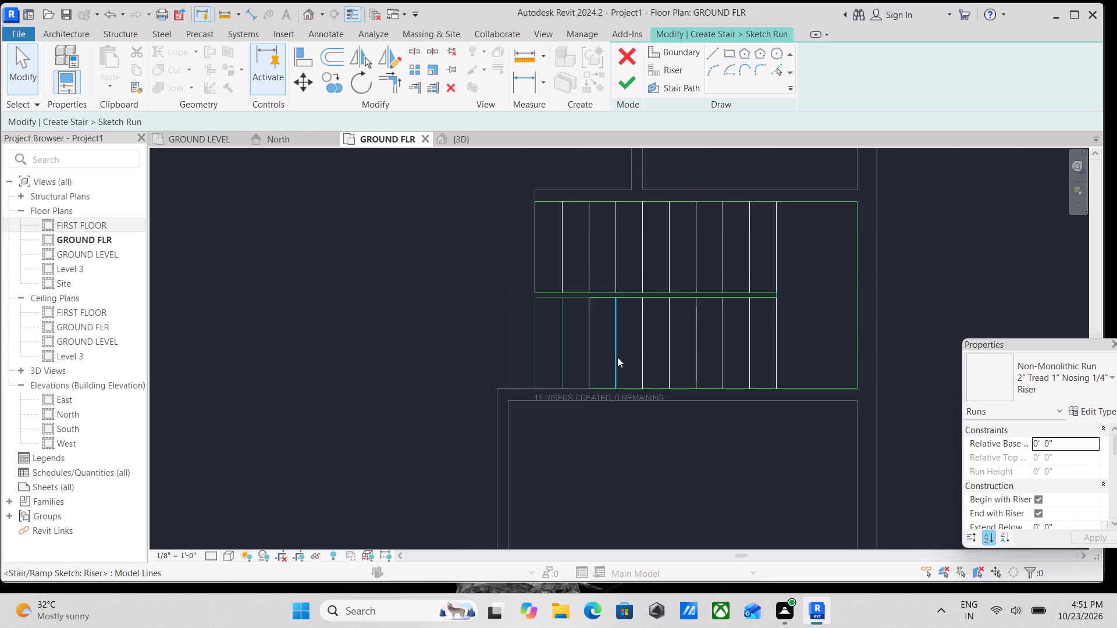
scroll(782, 259, up, 3)
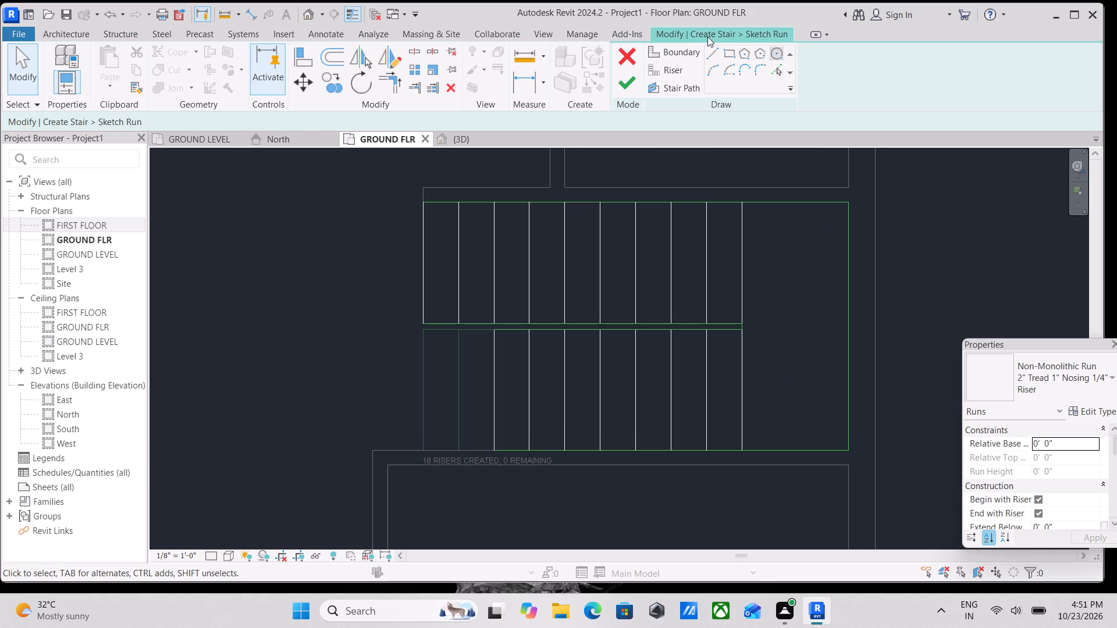
click(666, 85)
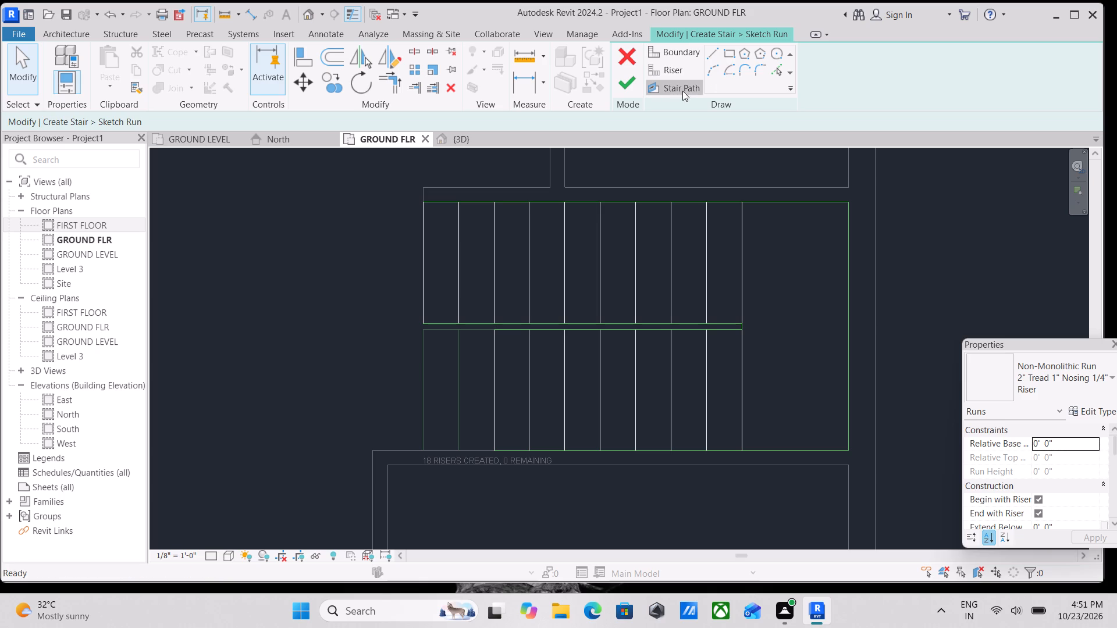
click(418, 263)
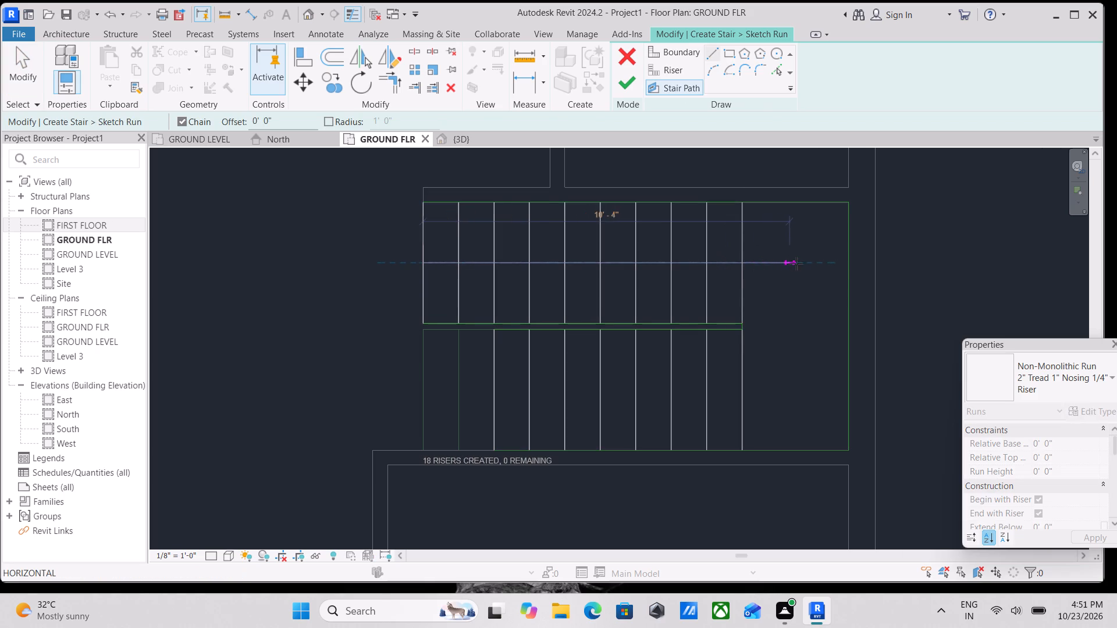
click(795, 264)
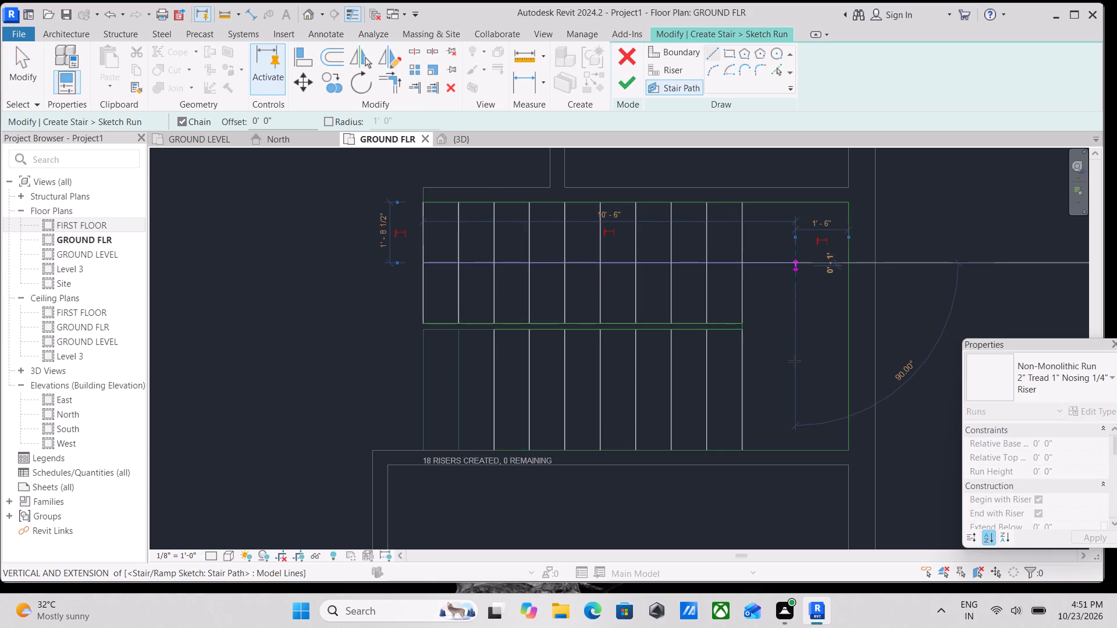
click(796, 394)
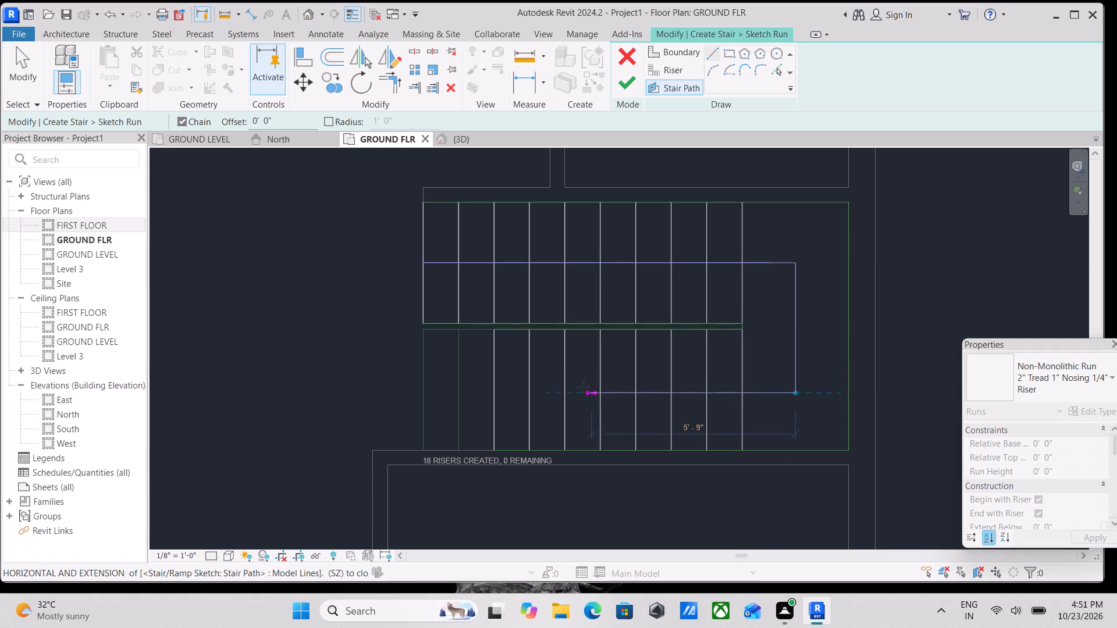
click(493, 392)
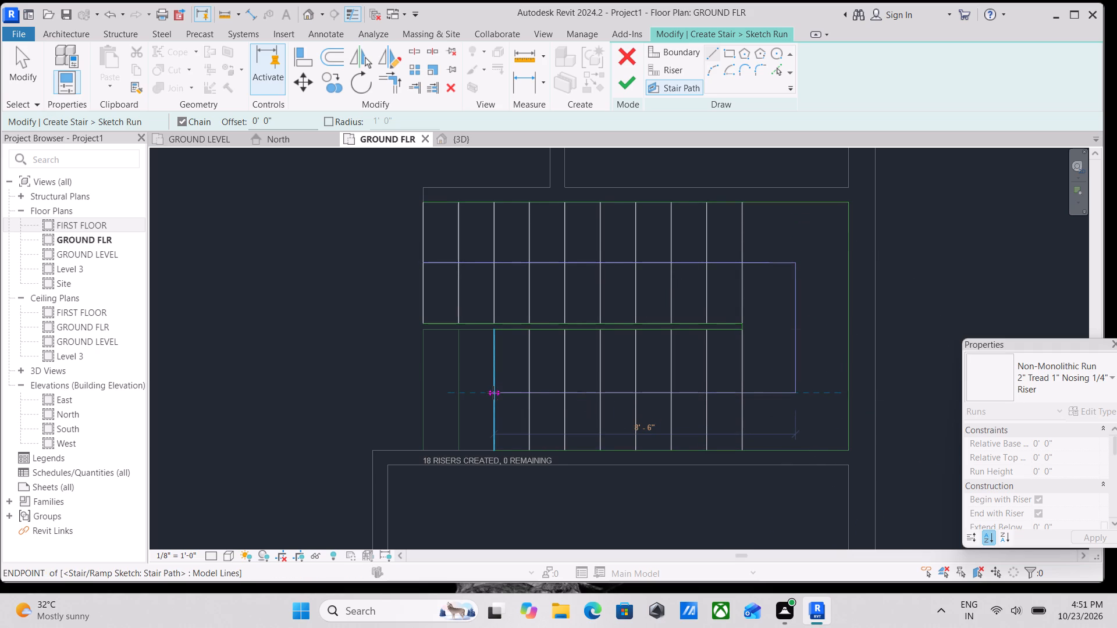
key(Escape)
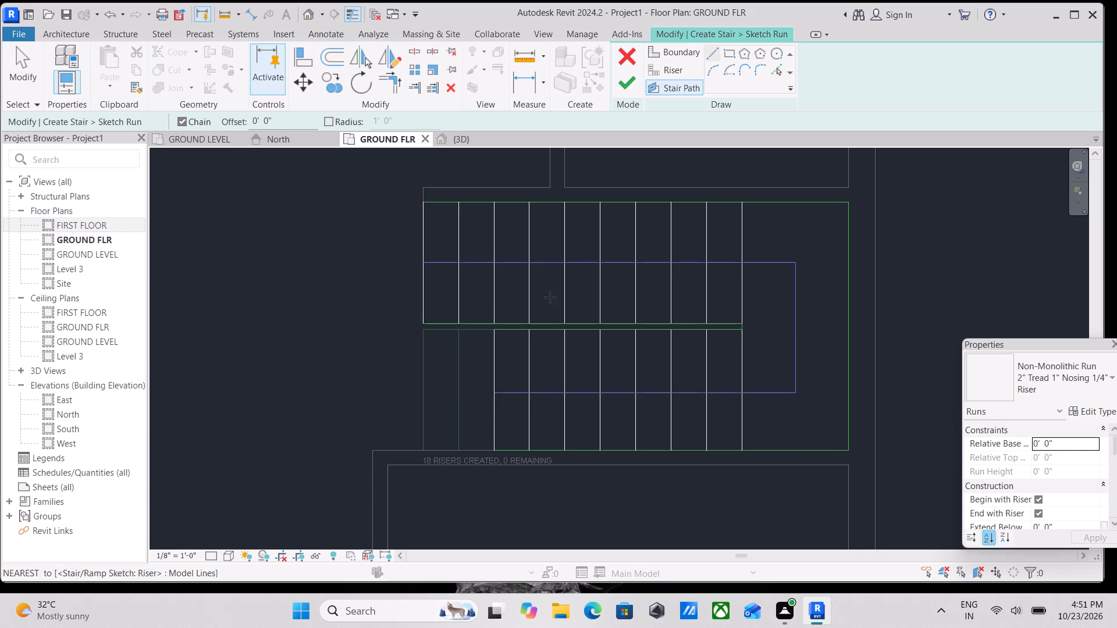
Finish the run sketch and complete the stair between GROUND FLR and FIRST FLOOR.
click(625, 76)
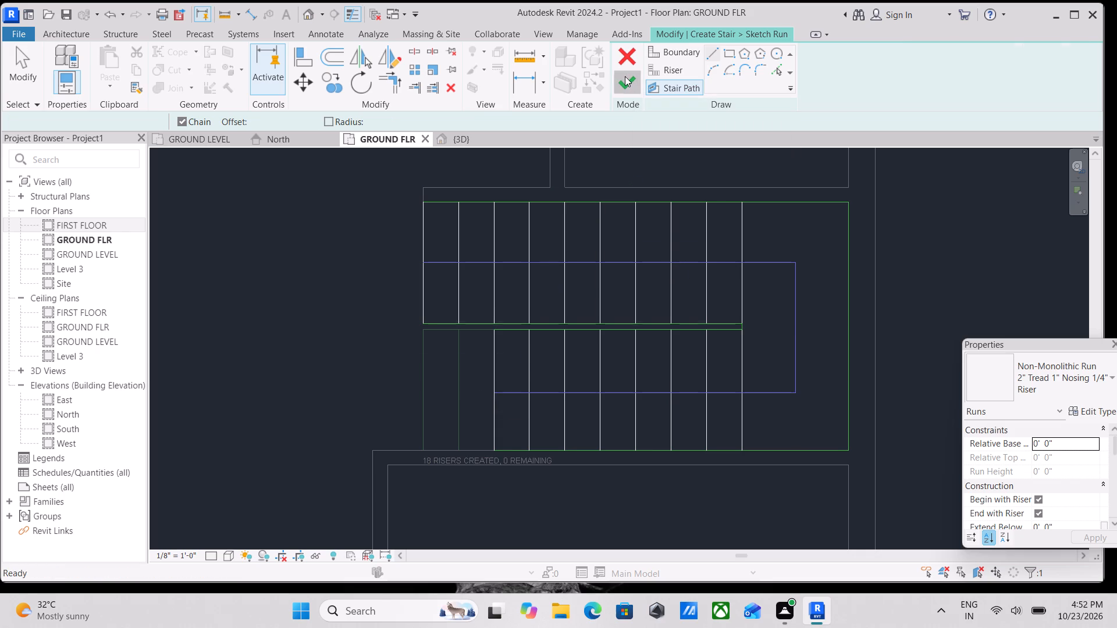
scroll(717, 298, down, 2)
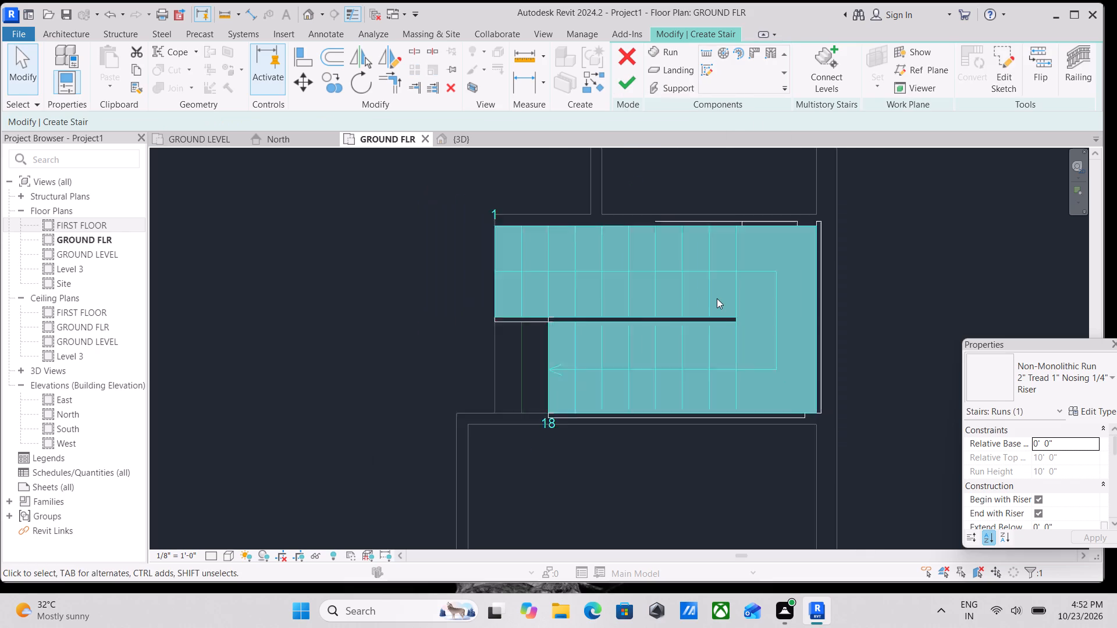
scroll(717, 298, down, 2)
key(Escape)
scroll(717, 298, down, 1)
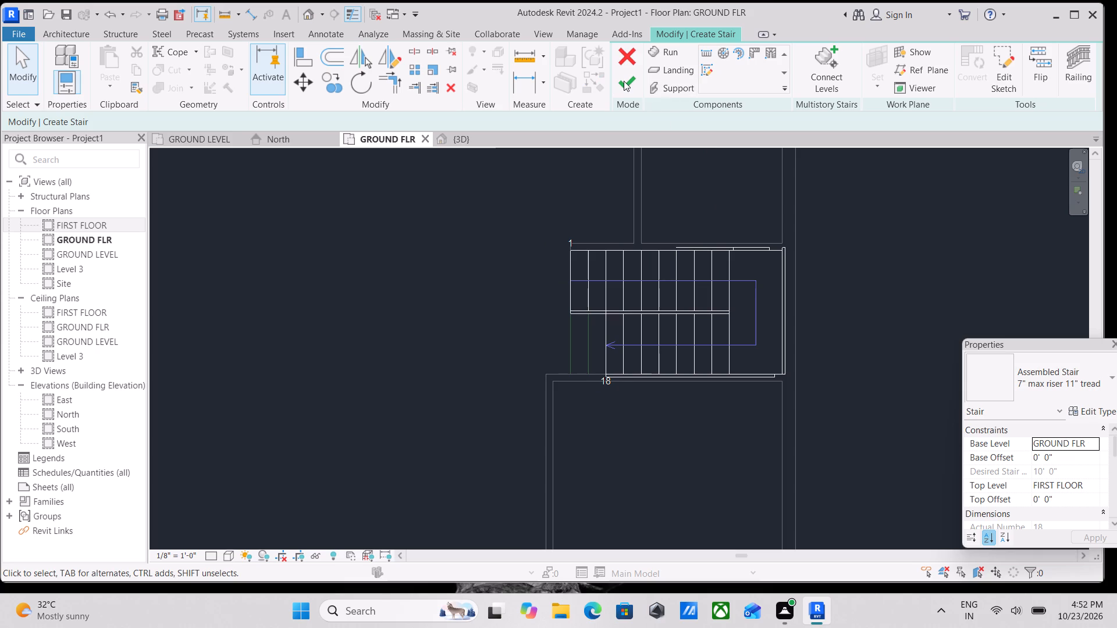
click(624, 81)
Examine the completed stair's flights, landing and railings in plan and in the 3D view.
scroll(621, 300, down, 2)
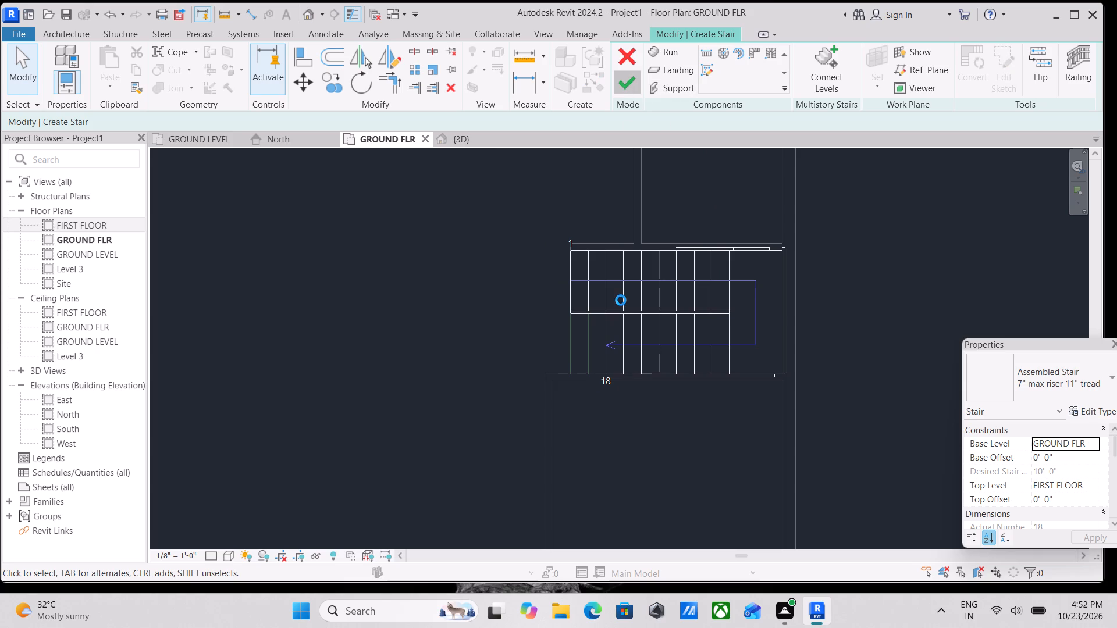
scroll(621, 300, down, 3)
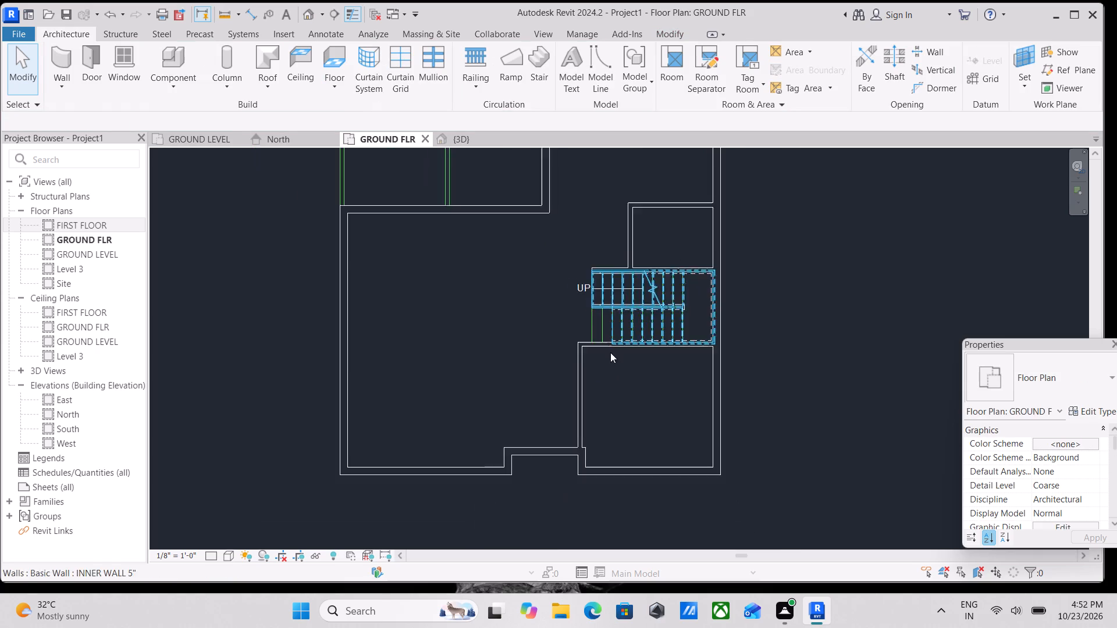
scroll(617, 369, down, 3)
shift+middle_drag(618, 376, 649, 317)
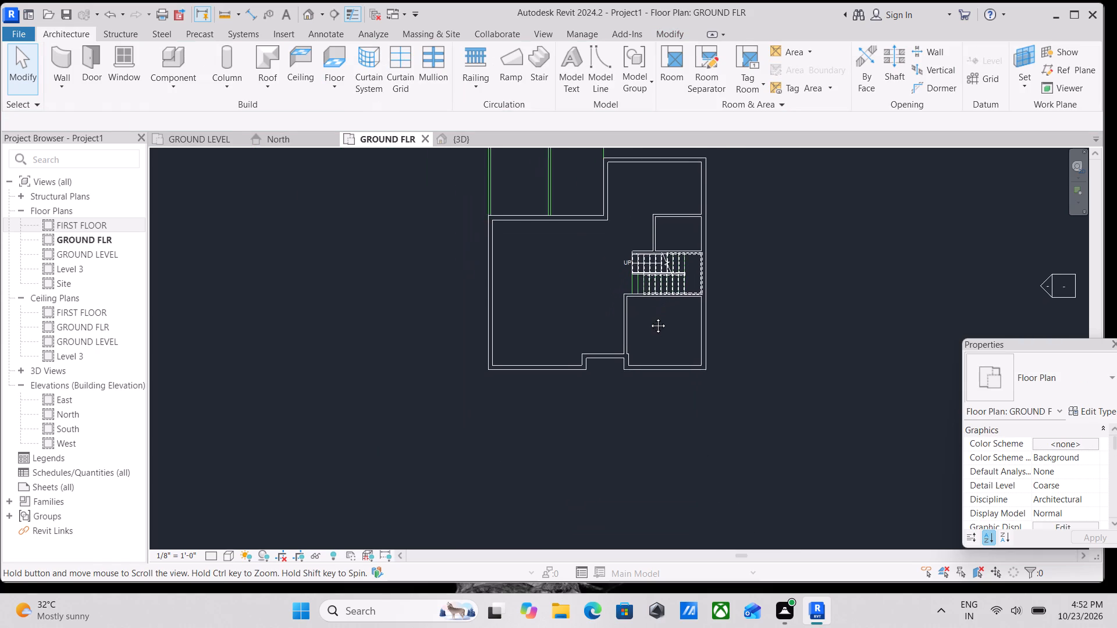
shift+middle_drag(649, 317, 642, 426)
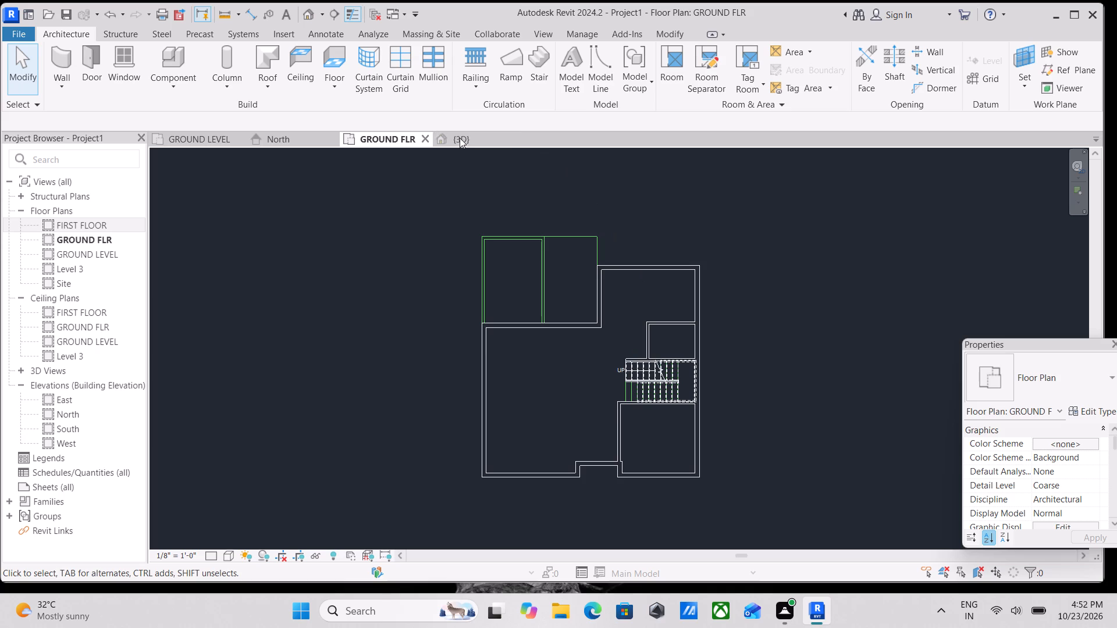
click(464, 140)
scroll(572, 362, down, 2)
shift+middle_drag(638, 339, 782, 469)
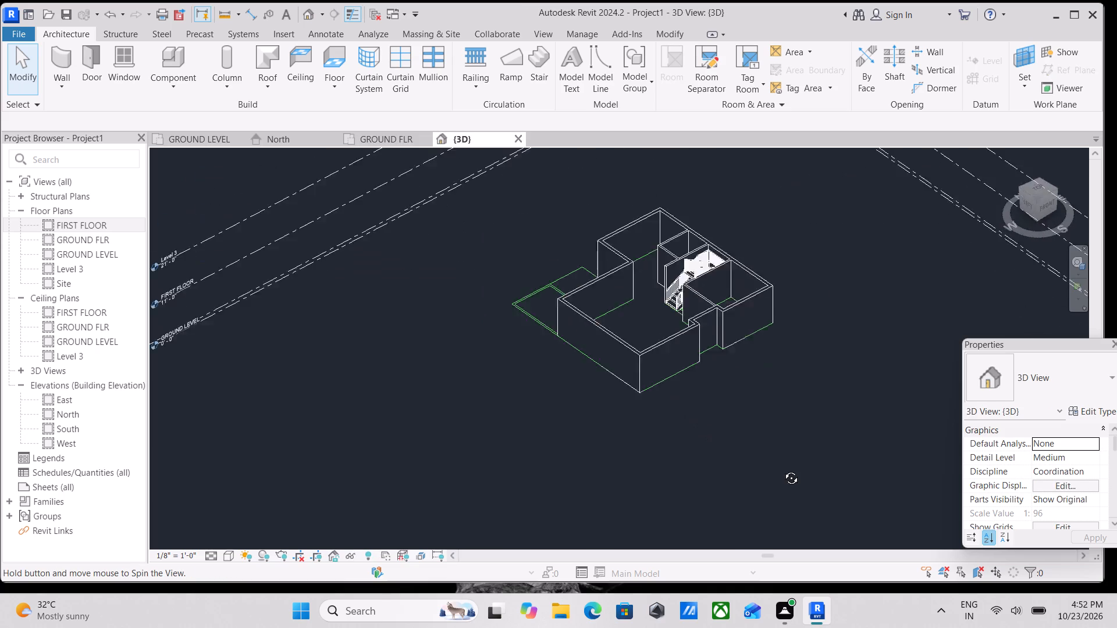
shift+middle_drag(782, 469, 785, 469)
scroll(686, 312, up, 17)
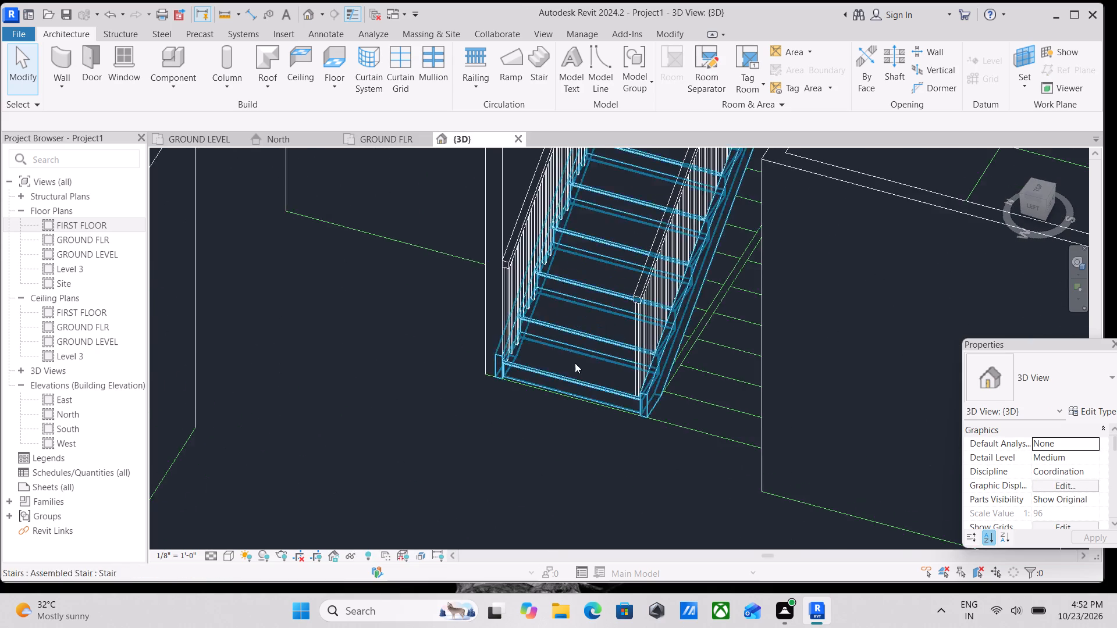
scroll(575, 363, up, 3)
scroll(574, 363, down, 8)
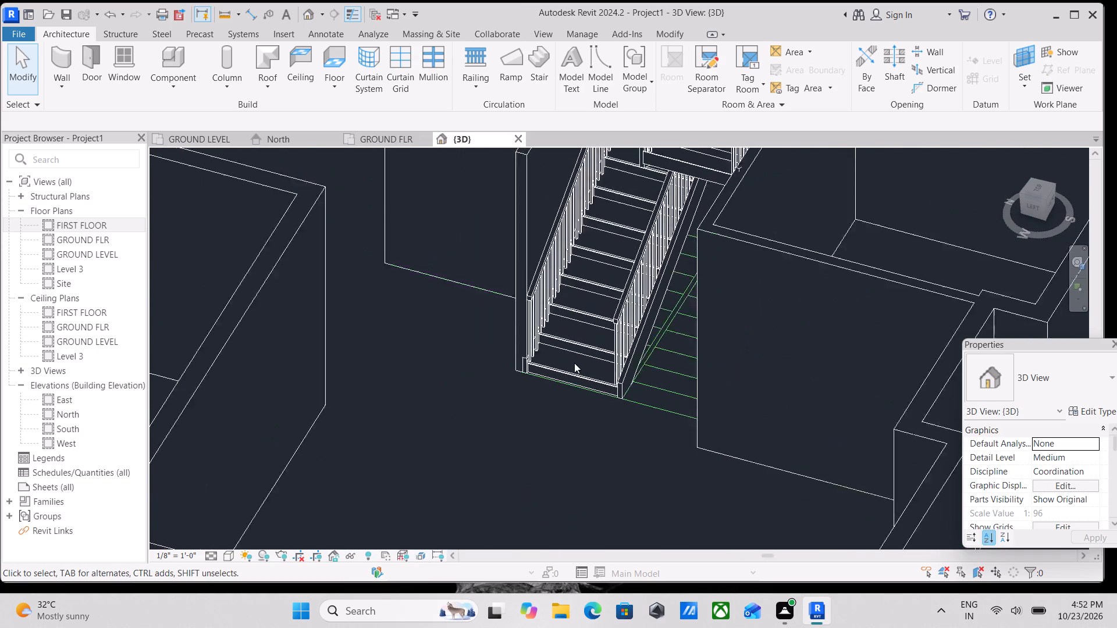
scroll(574, 363, down, 3)
middle_drag(574, 363, 560, 444)
scroll(603, 296, up, 9)
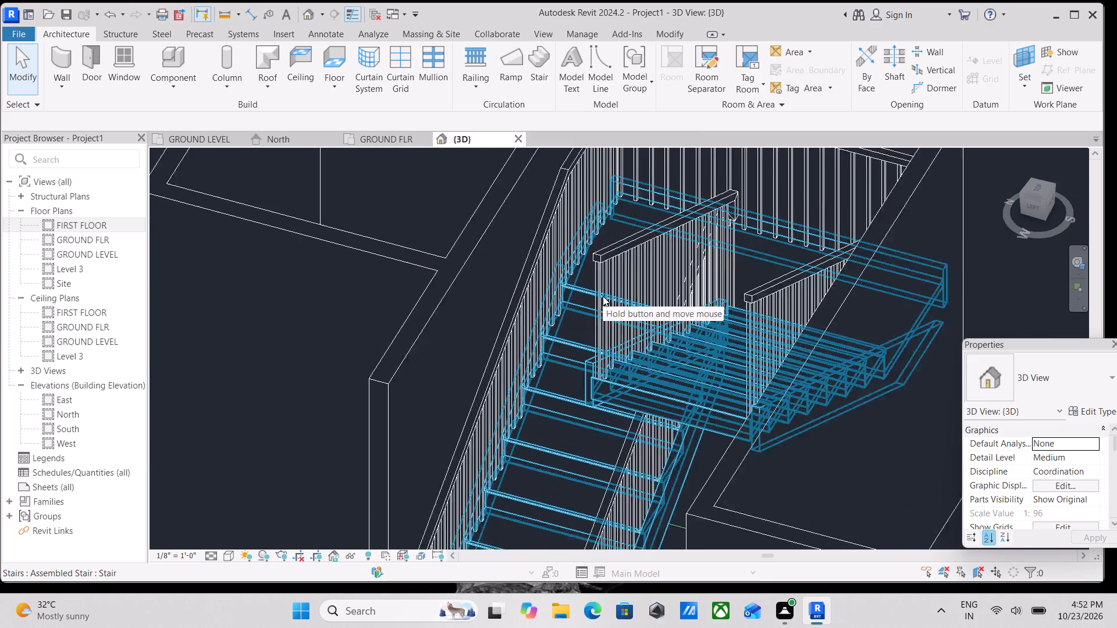
scroll(507, 315, up, 3)
scroll(507, 315, down, 8)
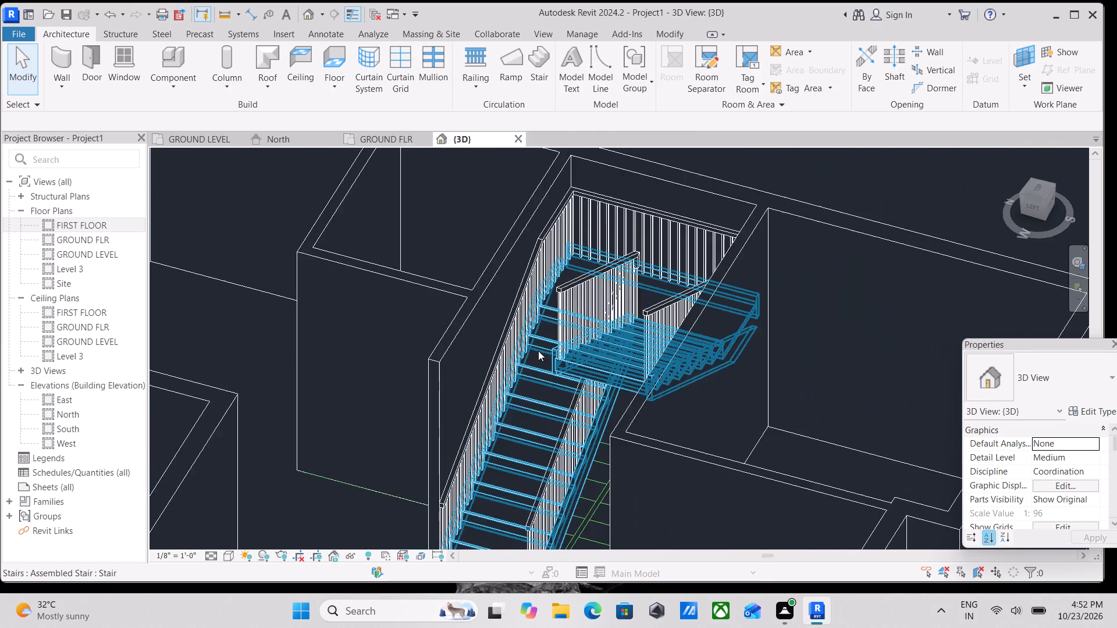
scroll(545, 354, down, 4)
shift+middle_drag(566, 358, 712, 355)
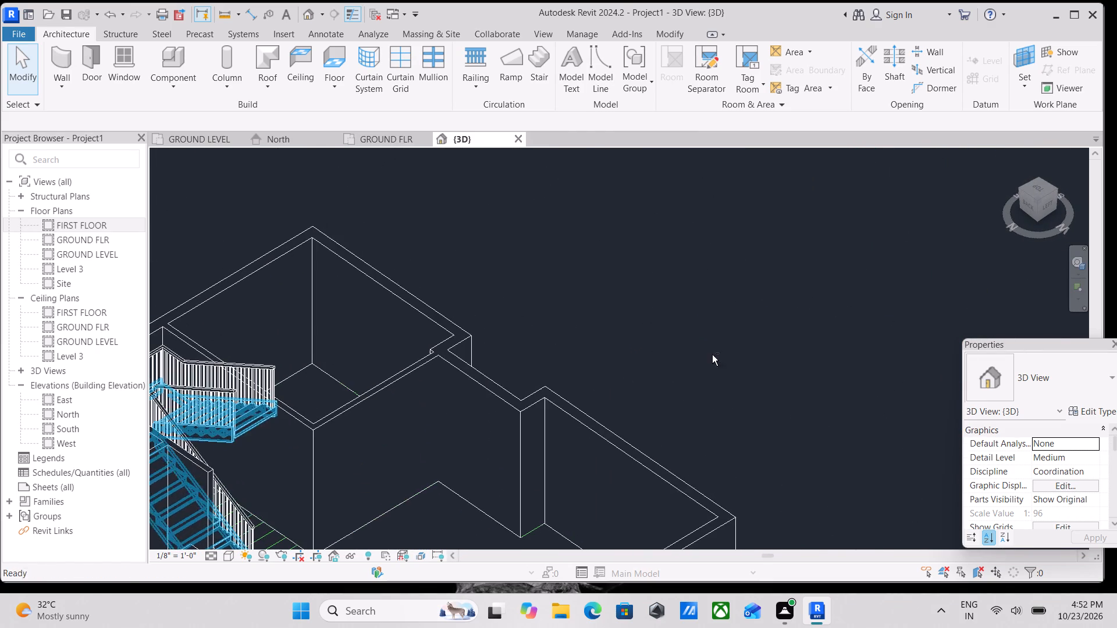
middle_drag(403, 388, 668, 310)
scroll(508, 324, up, 4)
scroll(508, 324, down, 7)
Review the GROUND FLR plan, checking the walls, the stair and the remaining layout lines in the northwest.
click(396, 135)
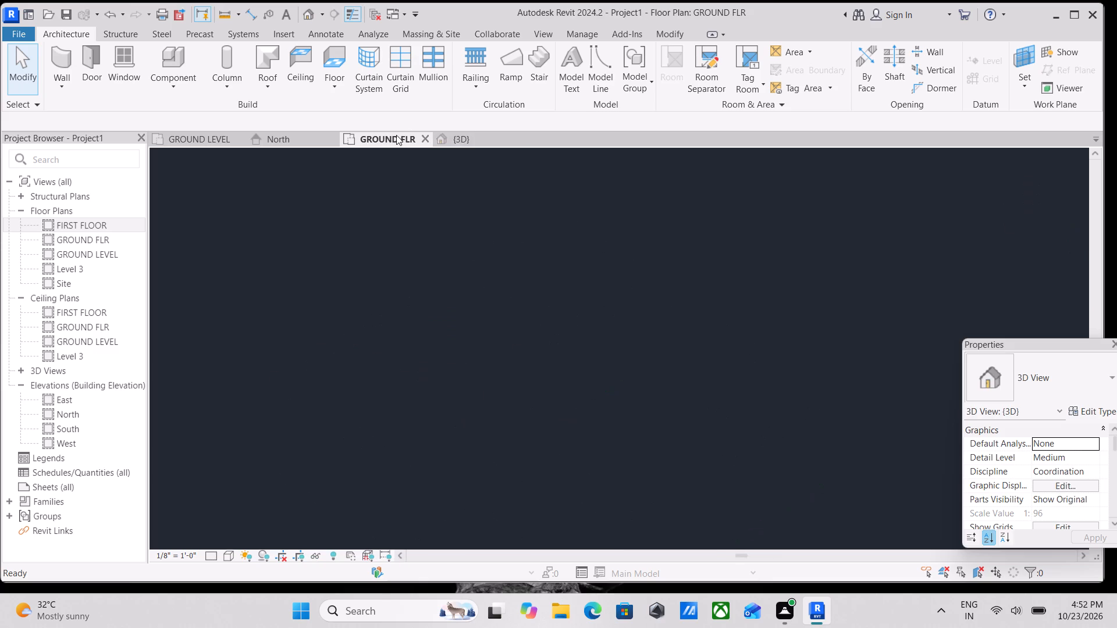
scroll(604, 337, up, 3)
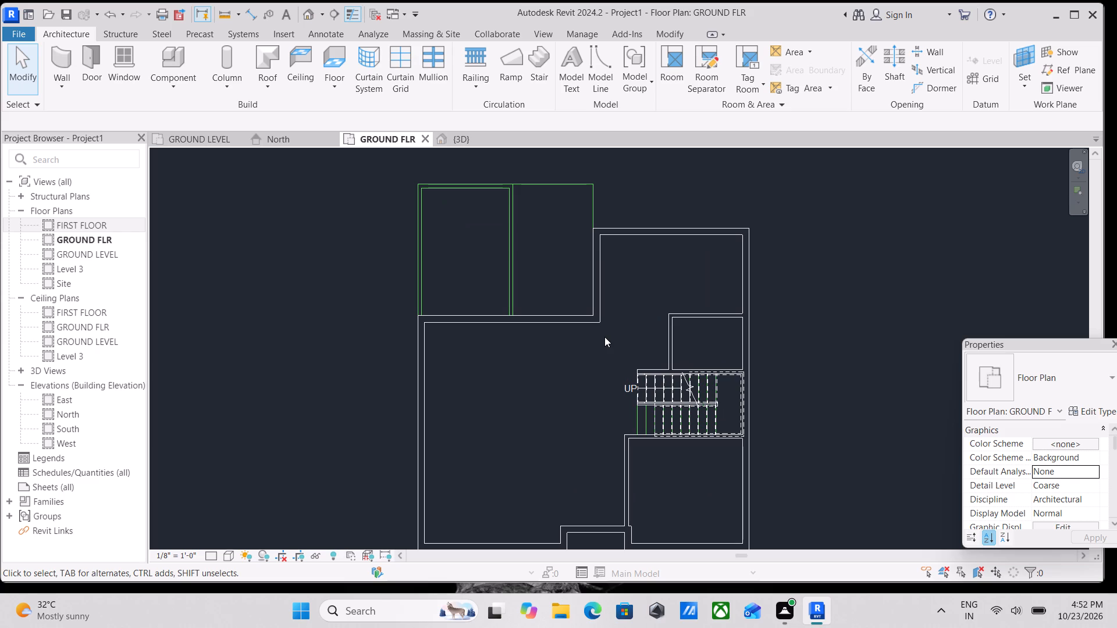
scroll(604, 337, down, 1)
middle_drag(604, 337, 619, 277)
scroll(615, 287, down, 2)
middle_drag(610, 299, 619, 287)
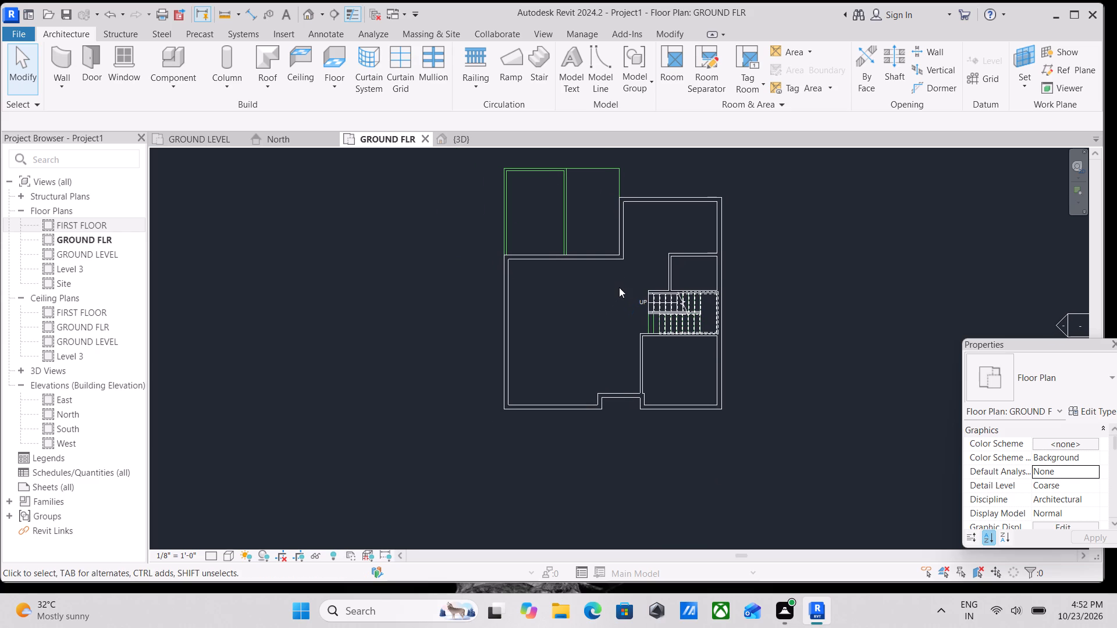
scroll(532, 306, up, 2)
scroll(530, 306, down, 2)
middle_drag(530, 306, 525, 352)
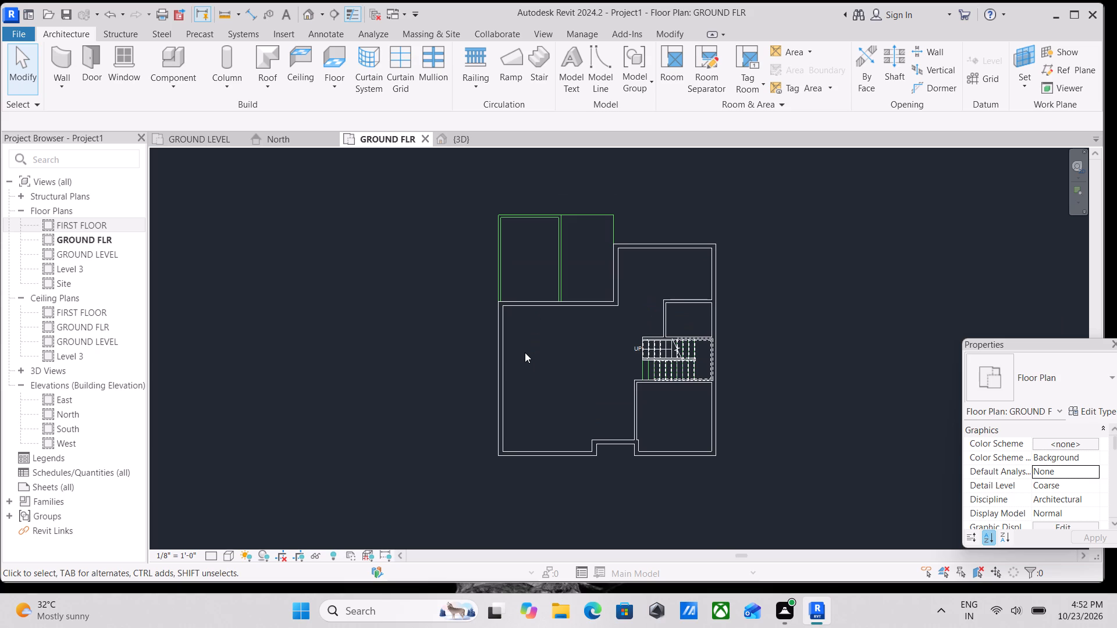
scroll(525, 352, up, 3)
scroll(525, 352, down, 2)
middle_drag(525, 352, 540, 429)
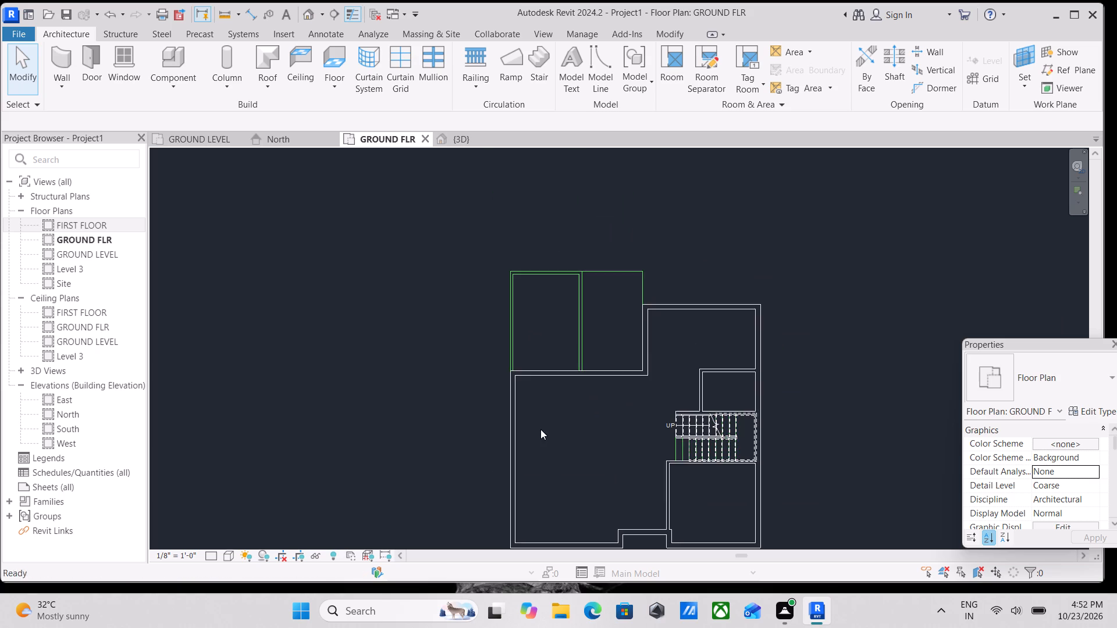
scroll(518, 355, up, 4)
scroll(627, 330, down, 3)
middle_drag(627, 330, 590, 245)
scroll(643, 369, down, 1)
middle_drag(643, 369, 641, 331)
scroll(639, 418, up, 6)
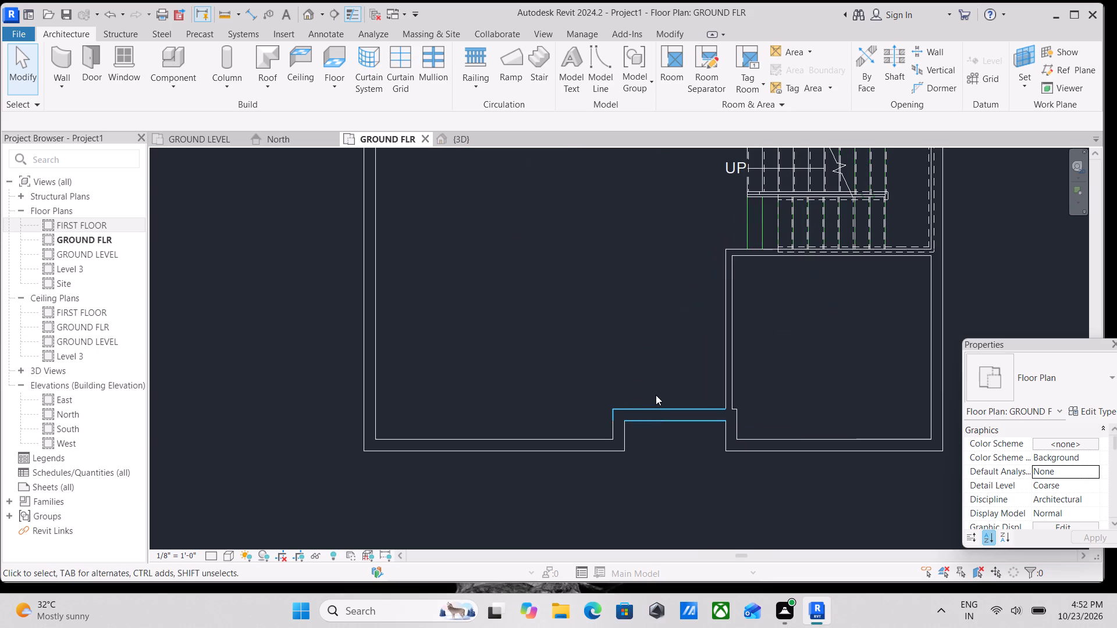
scroll(656, 395, down, 1)
middle_drag(656, 395, 622, 426)
scroll(636, 415, down, 3)
scroll(399, 358, down, 3)
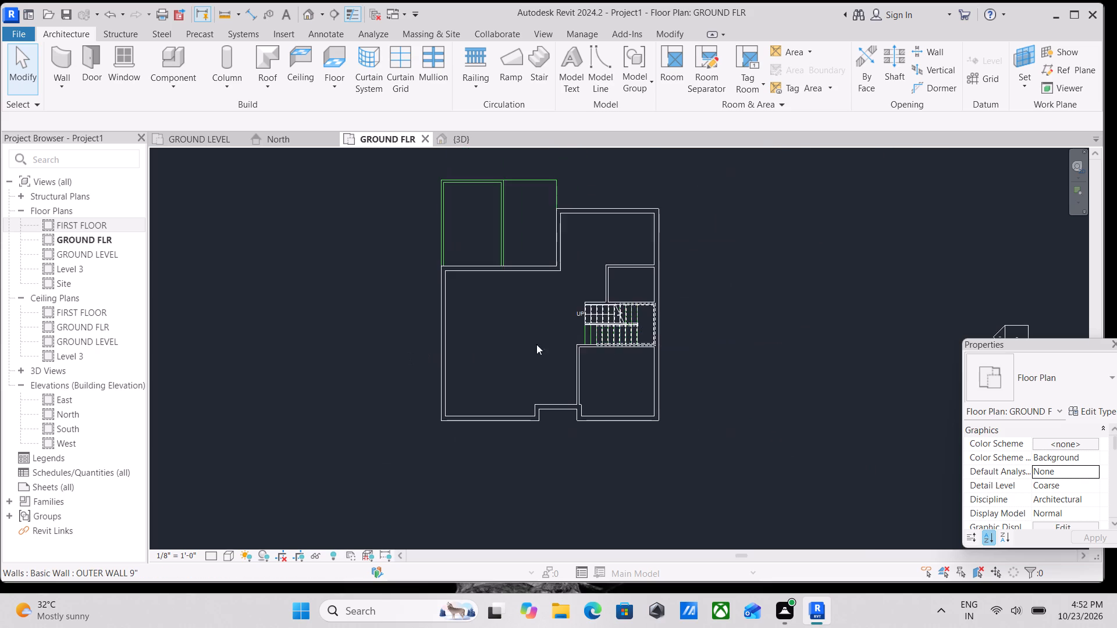
scroll(583, 338, up, 3)
middle_drag(379, 314, 416, 486)
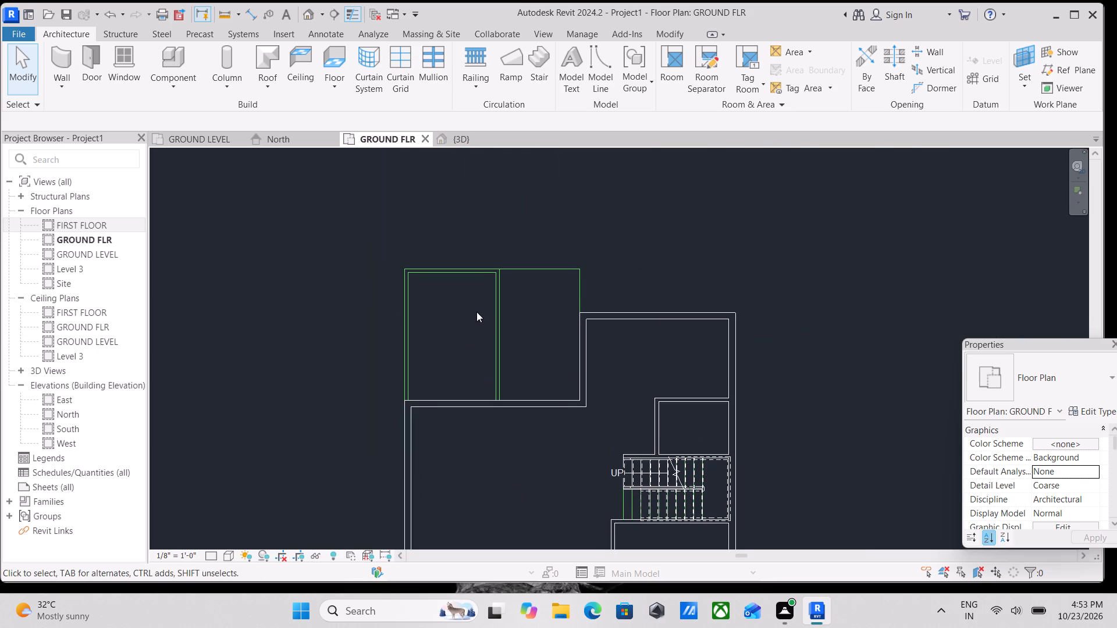
Review the model in the 3D view and the GROUND FLR plan, checking the stair, rooms and southern entrance recess.
click(461, 135)
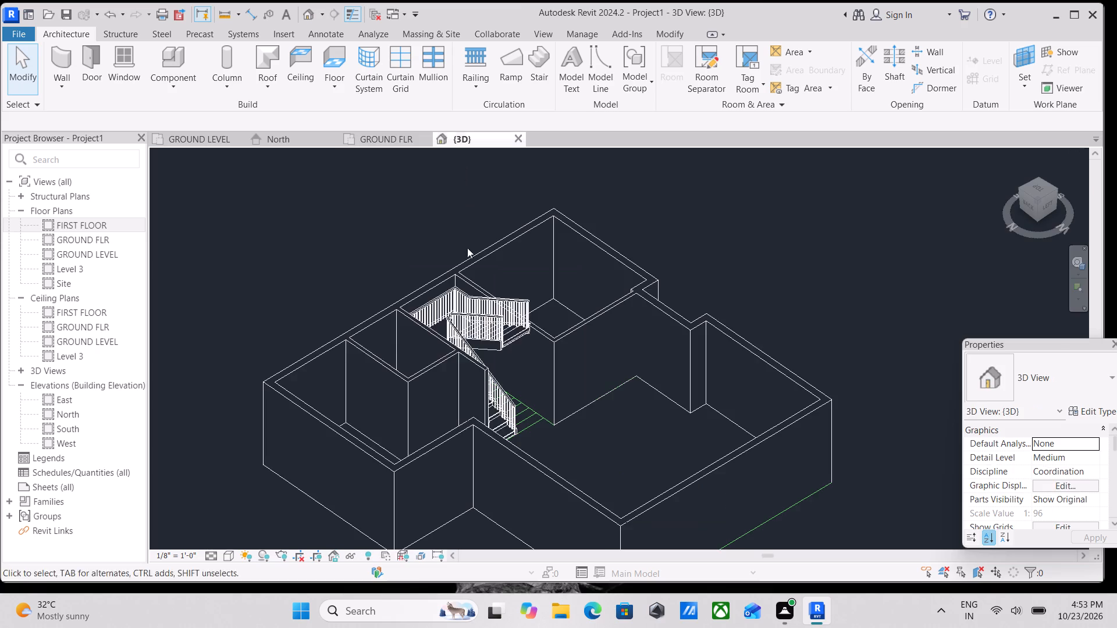
scroll(498, 351, down, 3)
click(362, 135)
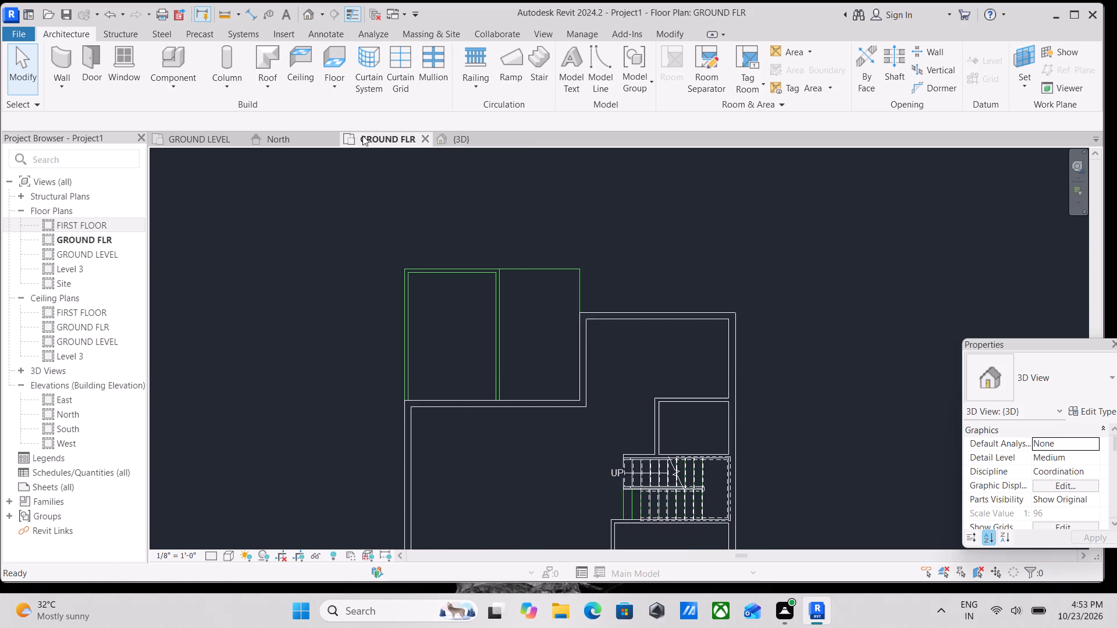
scroll(550, 431, down, 1)
middle_drag(550, 431, 549, 408)
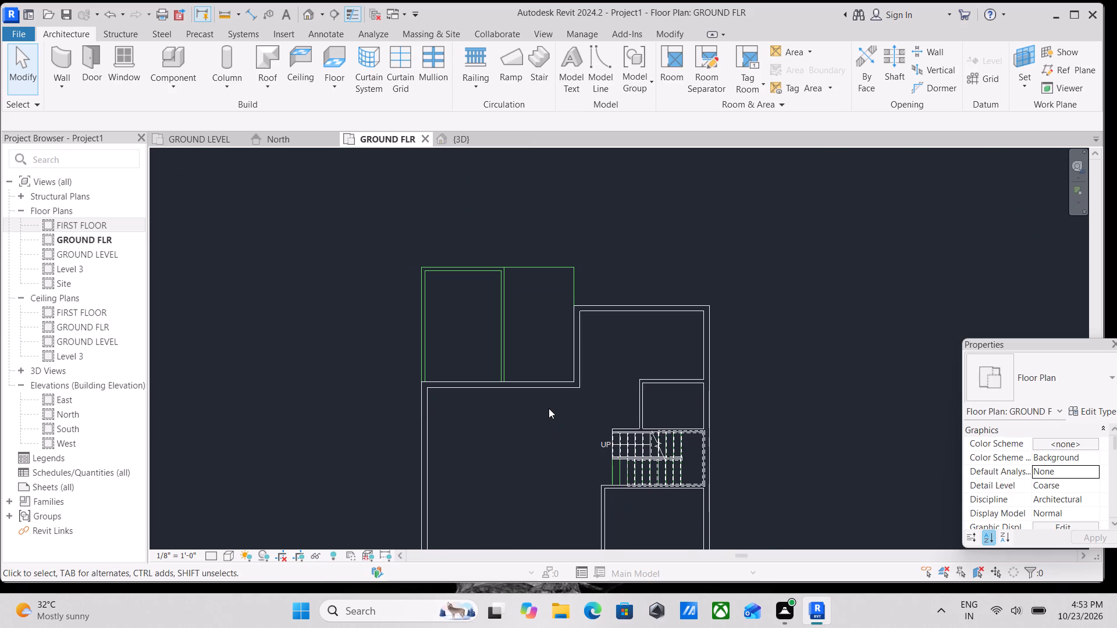
middle_drag(542, 411, 545, 334)
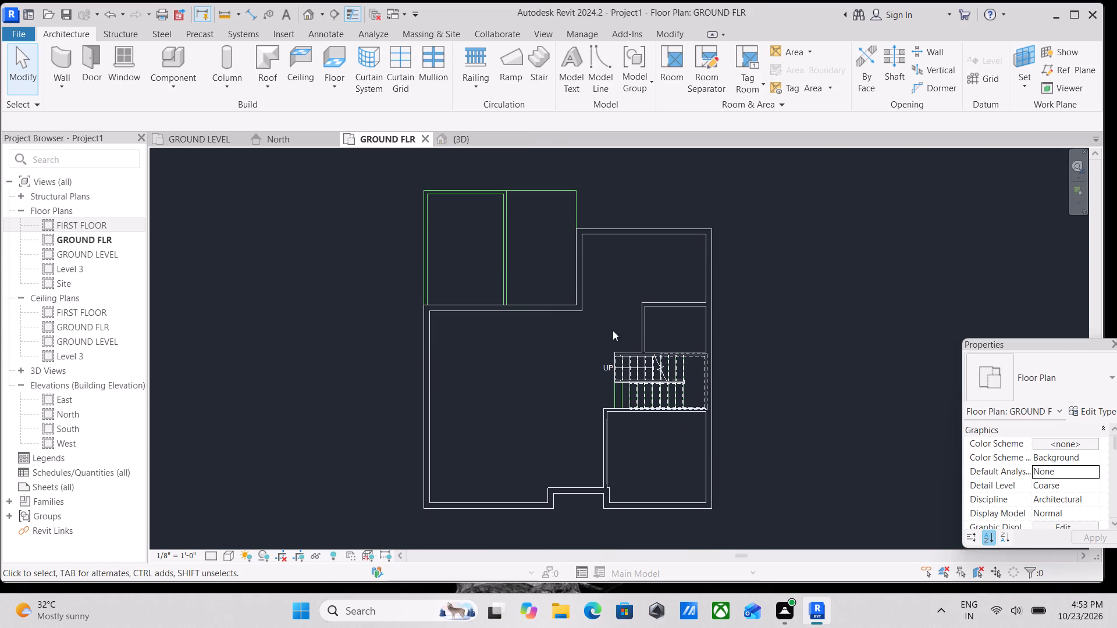
scroll(635, 331, up, 2)
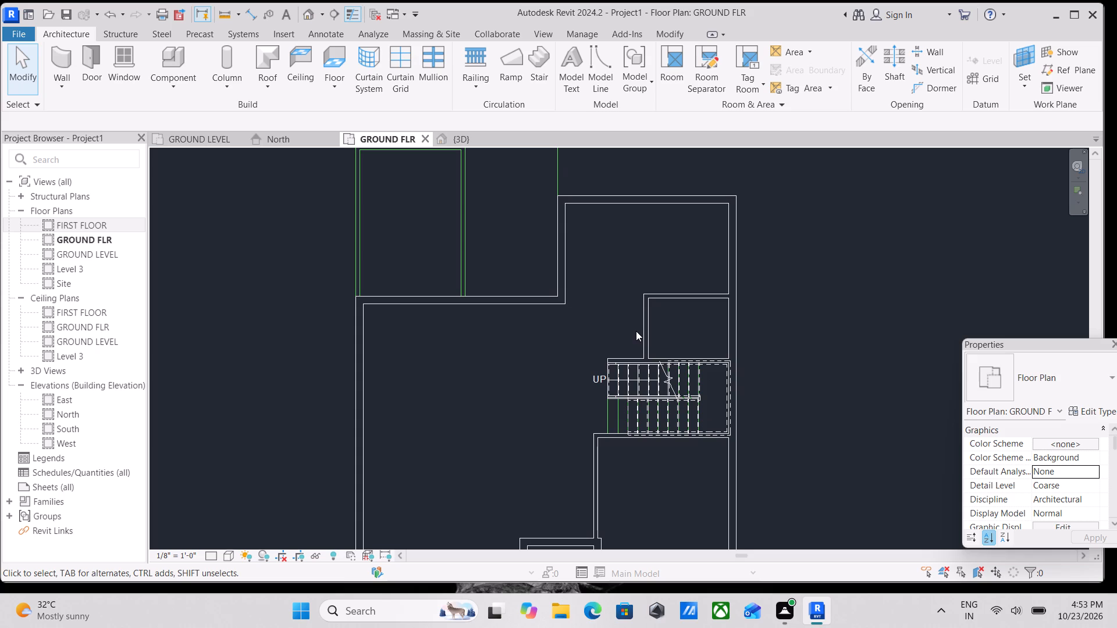
scroll(613, 345, down, 1)
middle_drag(613, 345, 632, 258)
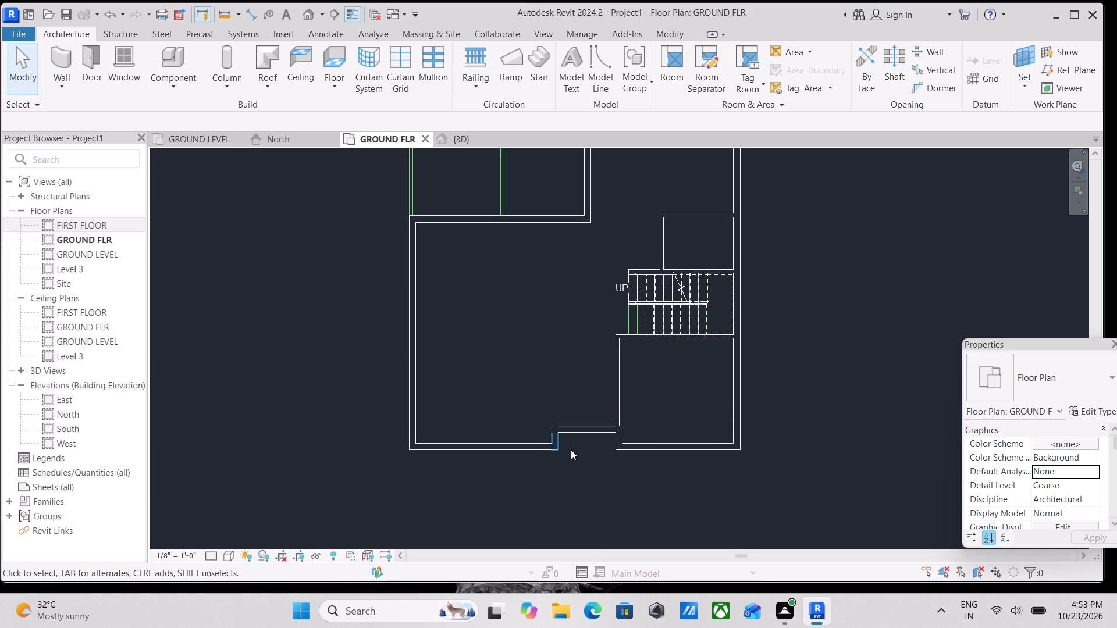
Start the Door command near the southern entrance recess and examine the available Single-Flush door sizes.
scroll(574, 448, up, 3)
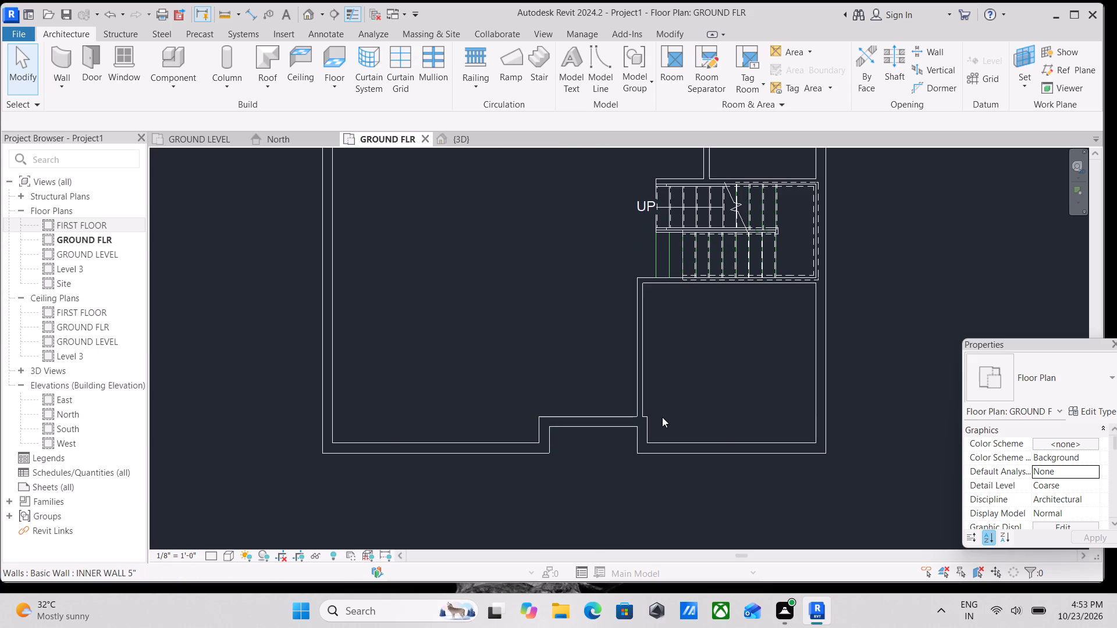
text(dr)
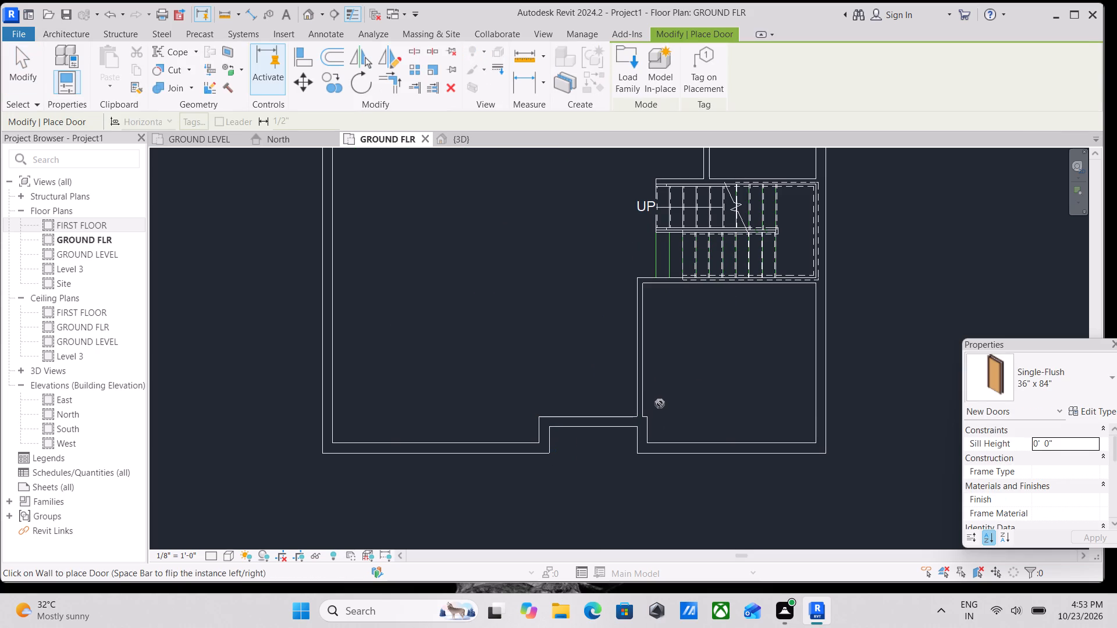
click(1086, 379)
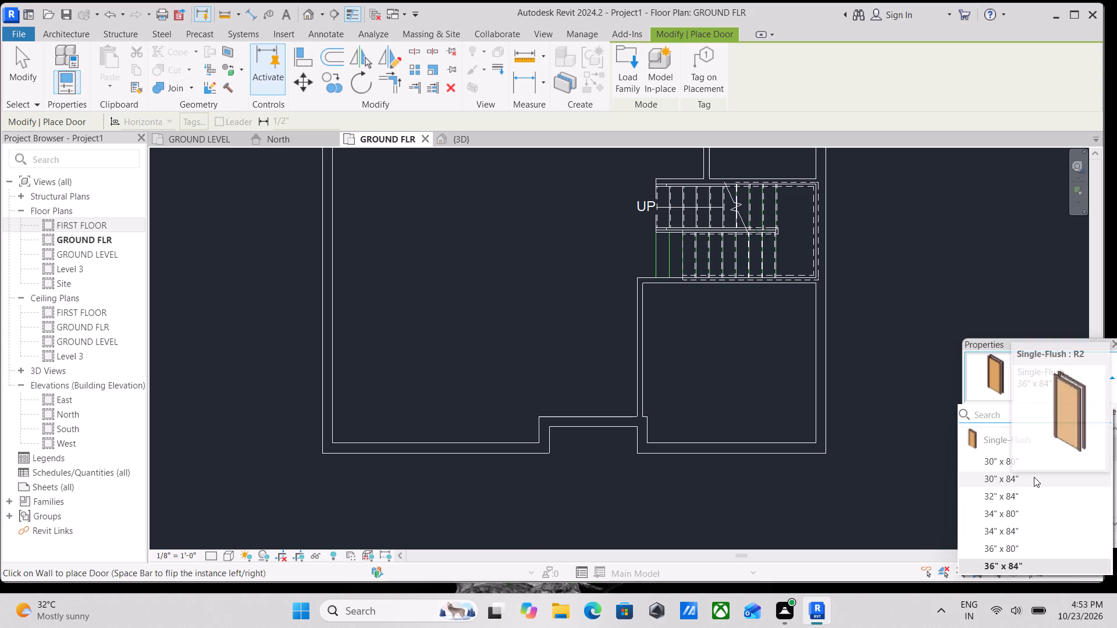
scroll(1027, 496, down, 1)
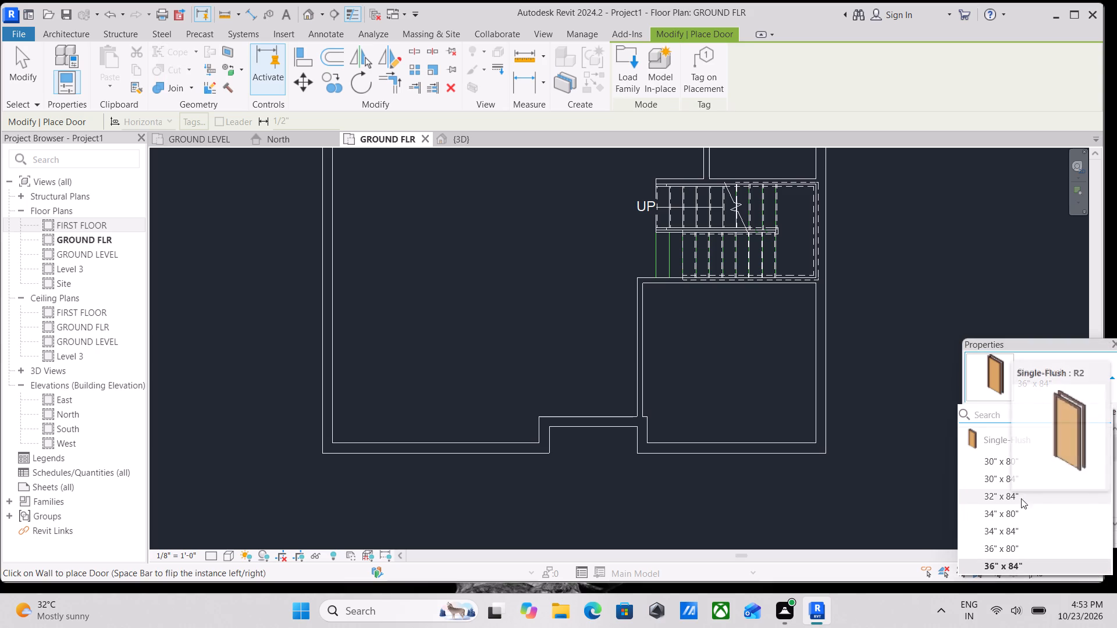
scroll(1021, 498, down, 1)
scroll(1009, 499, up, 3)
scroll(995, 555, up, 3)
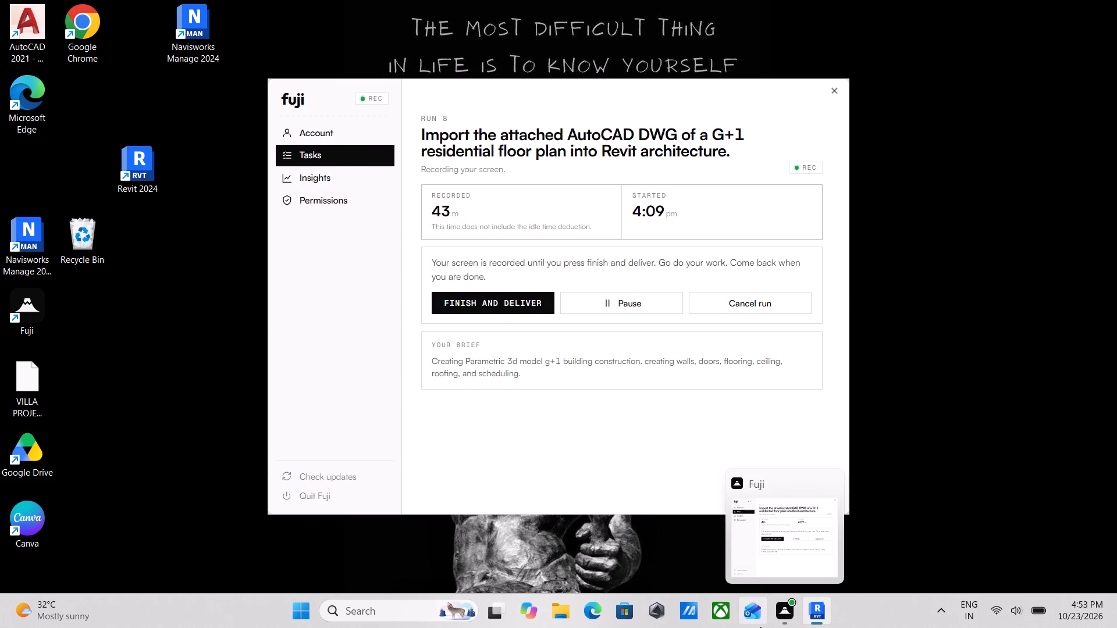
scroll(1010, 495, down, 2)
scroll(1010, 495, up, 2)
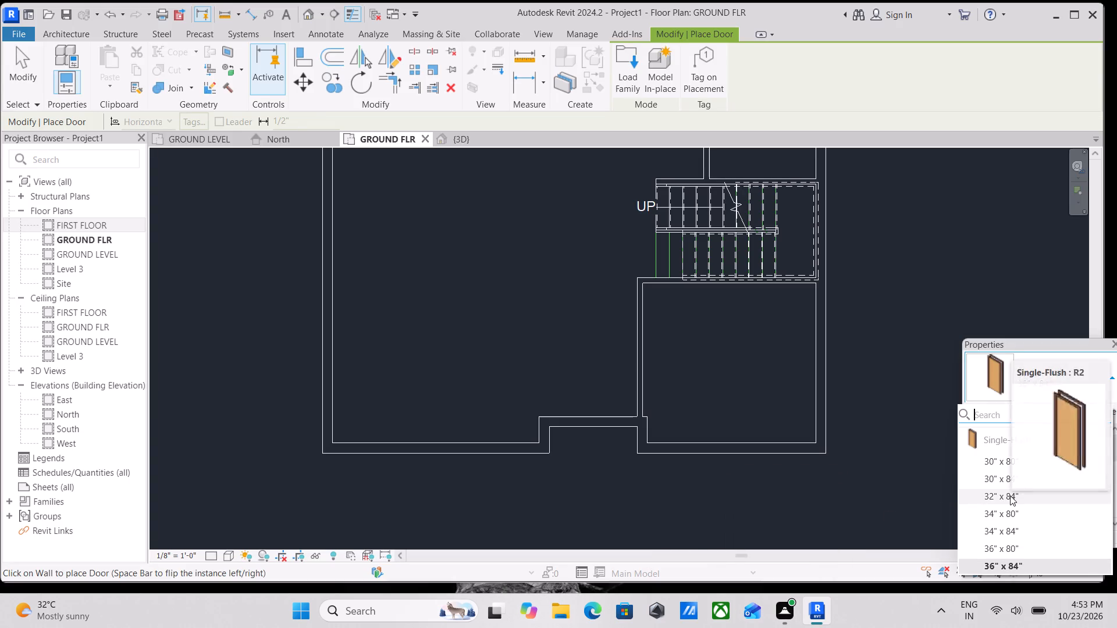
scroll(1009, 517, up, 2)
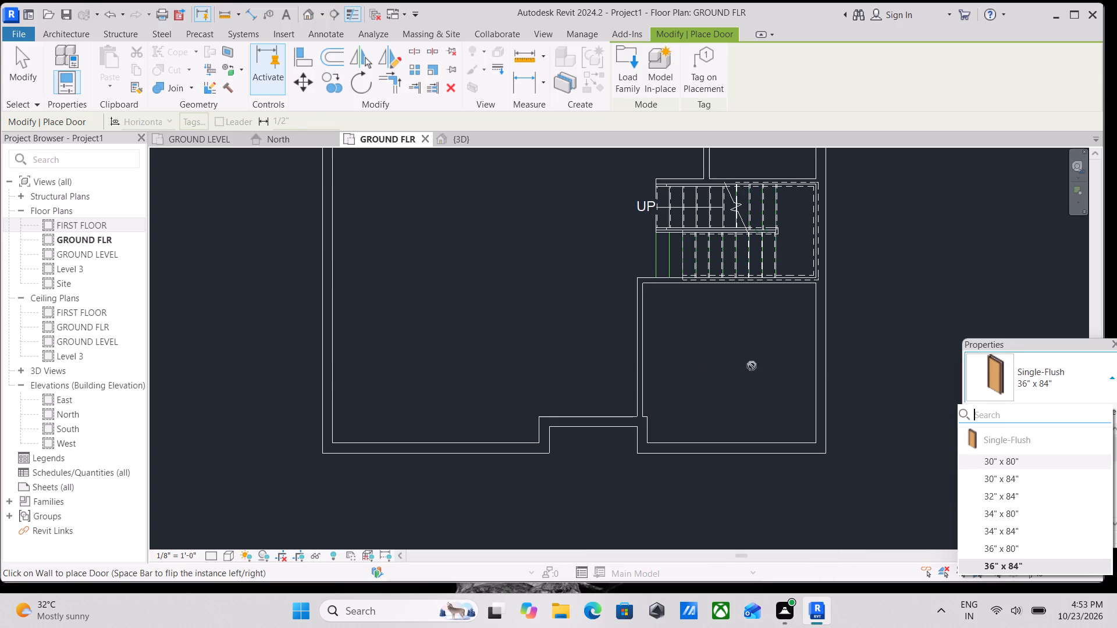
Start loading a door family and open the Doors folder of the US family library.
click(631, 79)
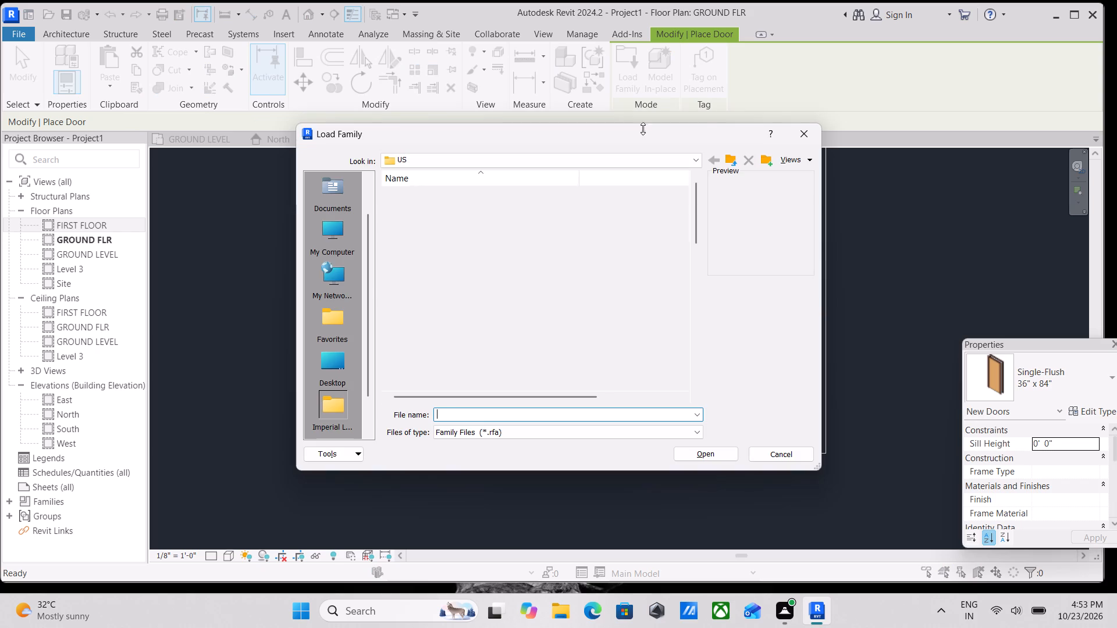
scroll(411, 319, down, 2)
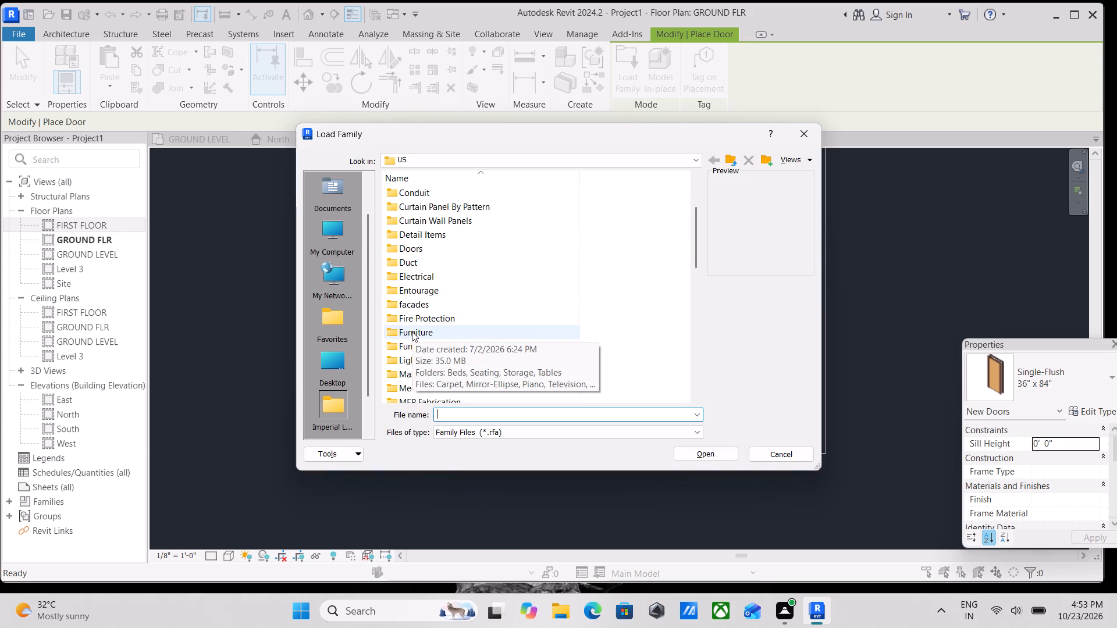
scroll(421, 312, down, 1)
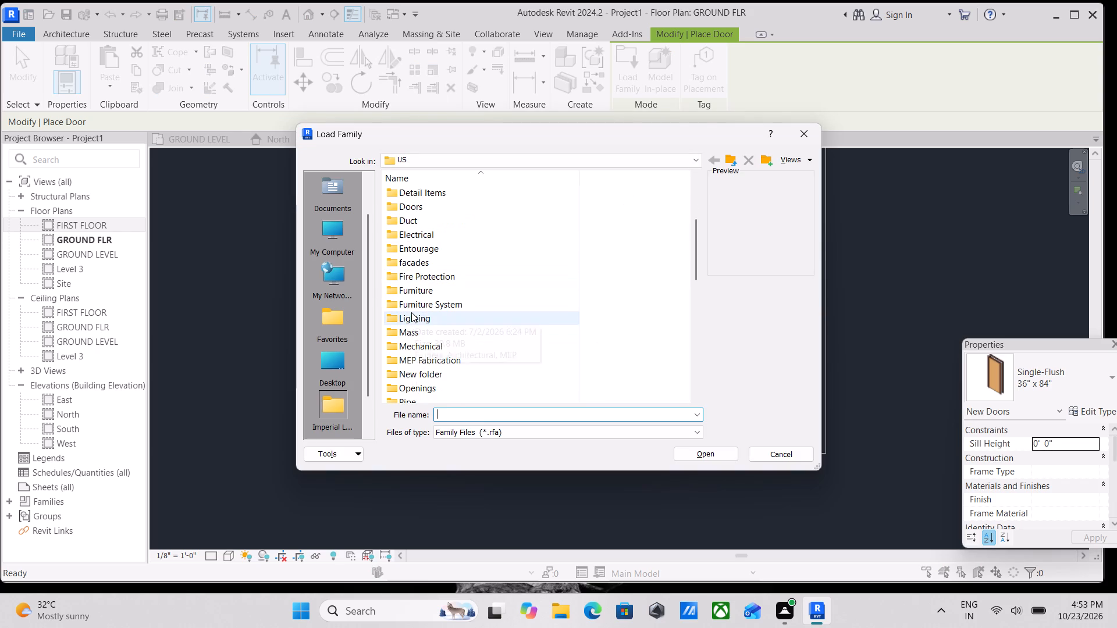
scroll(411, 312, down, 1)
scroll(601, 357, down, 1)
scroll(504, 309, up, 2)
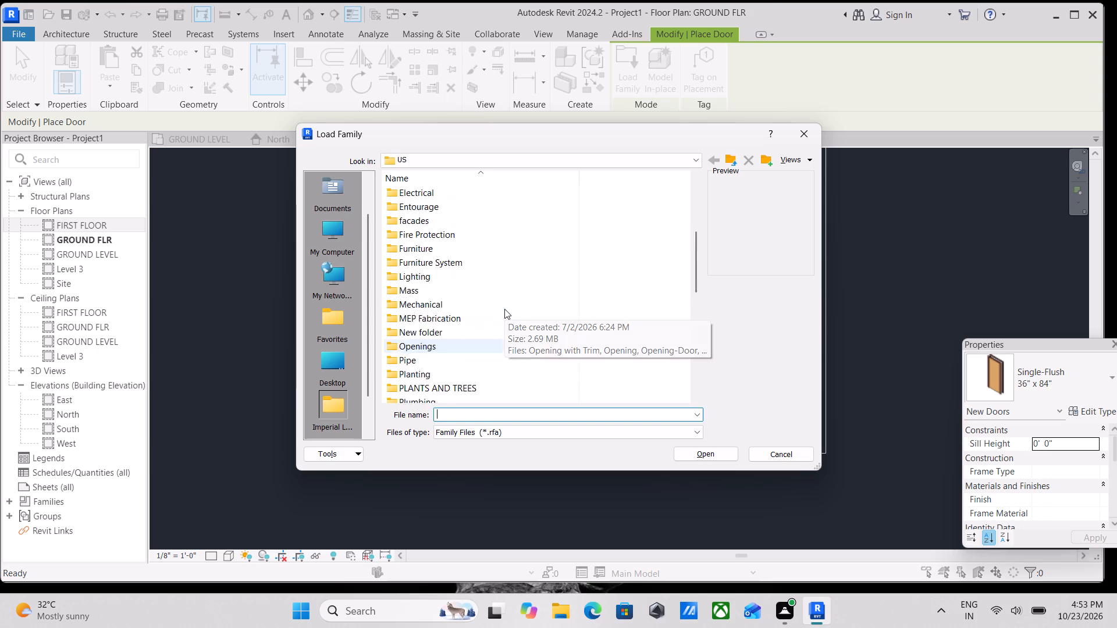
scroll(444, 260, up, 9)
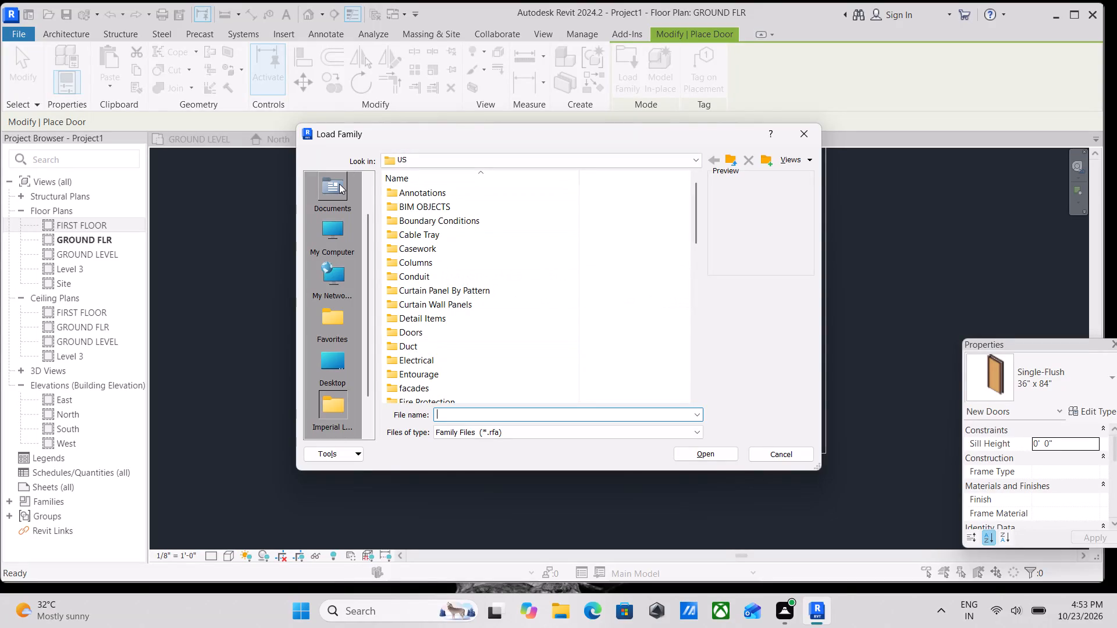
scroll(463, 256, down, 3)
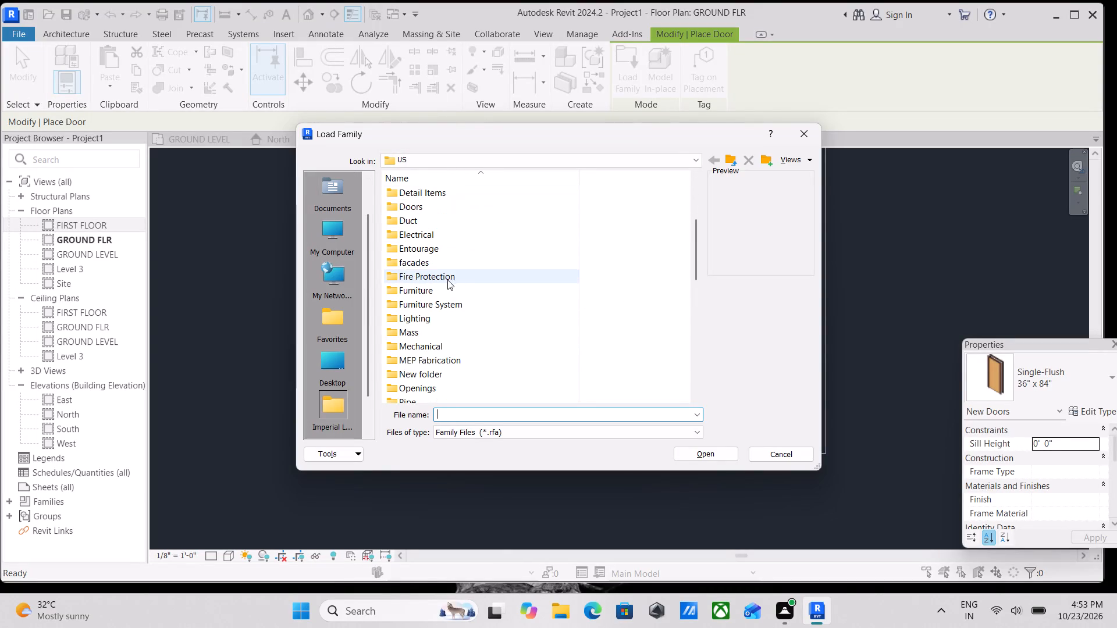
scroll(426, 343, down, 4)
scroll(429, 372, up, 7)
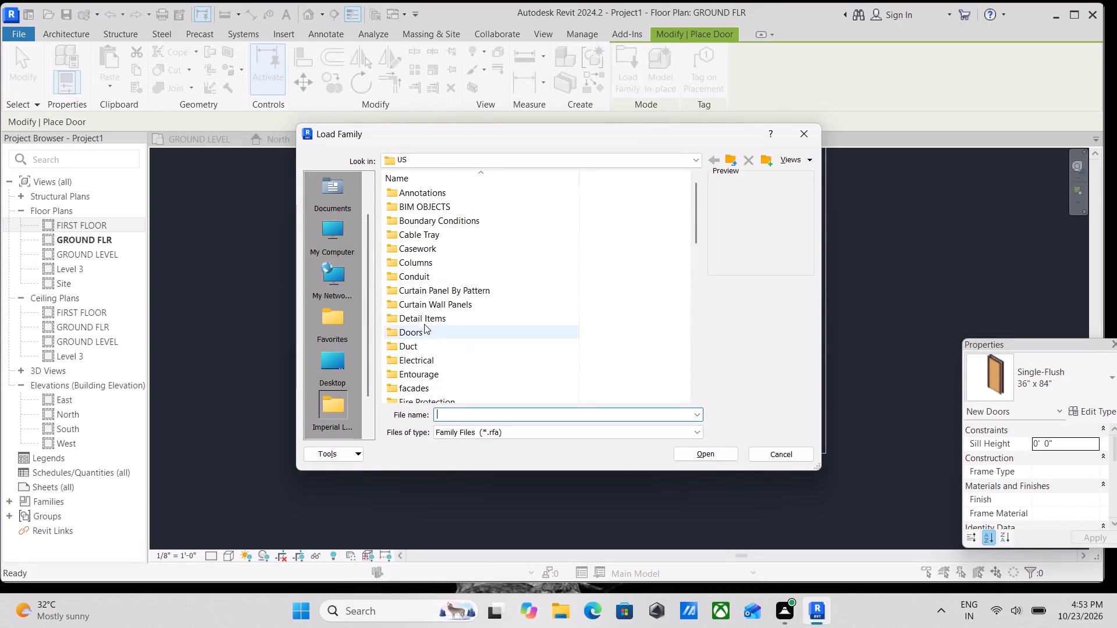
scroll(424, 324, up, 3)
scroll(417, 269, up, 2)
scroll(416, 272, down, 1)
double_click(415, 294)
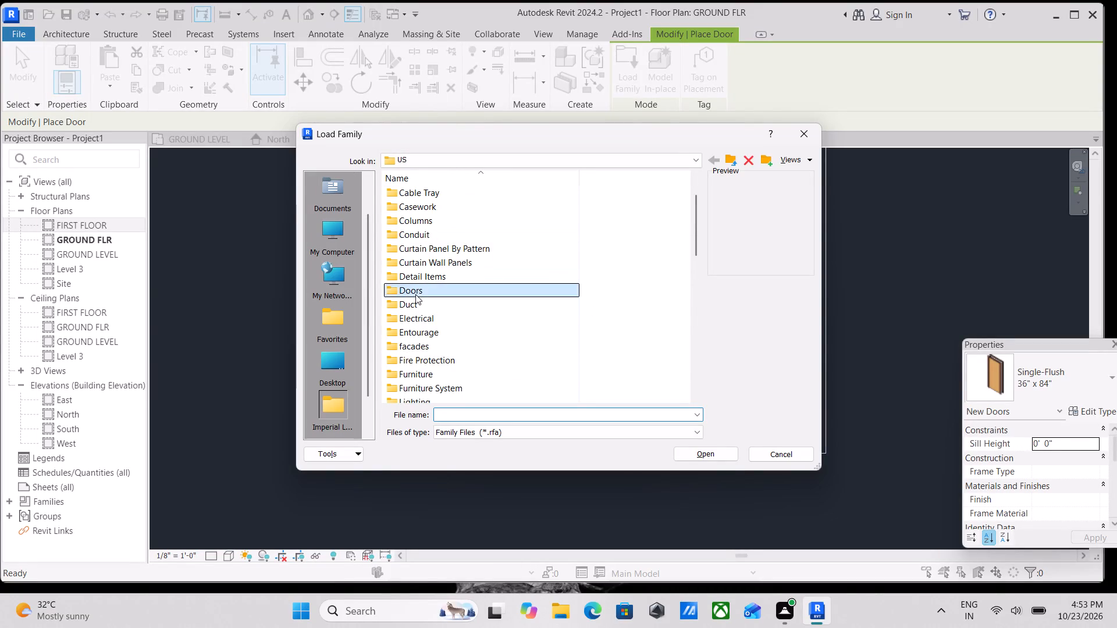
Preview the families in the Doors folder, comparing the curtain-wall, double, sliding, opening, overhead and single-flush doors.
click(425, 288)
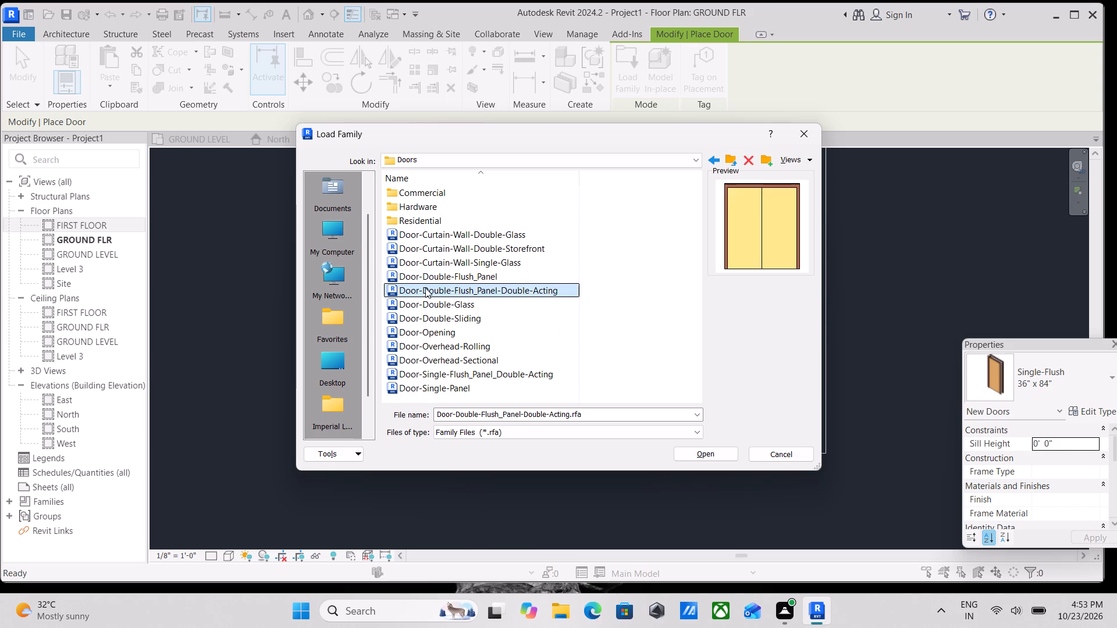
click(428, 251)
click(429, 233)
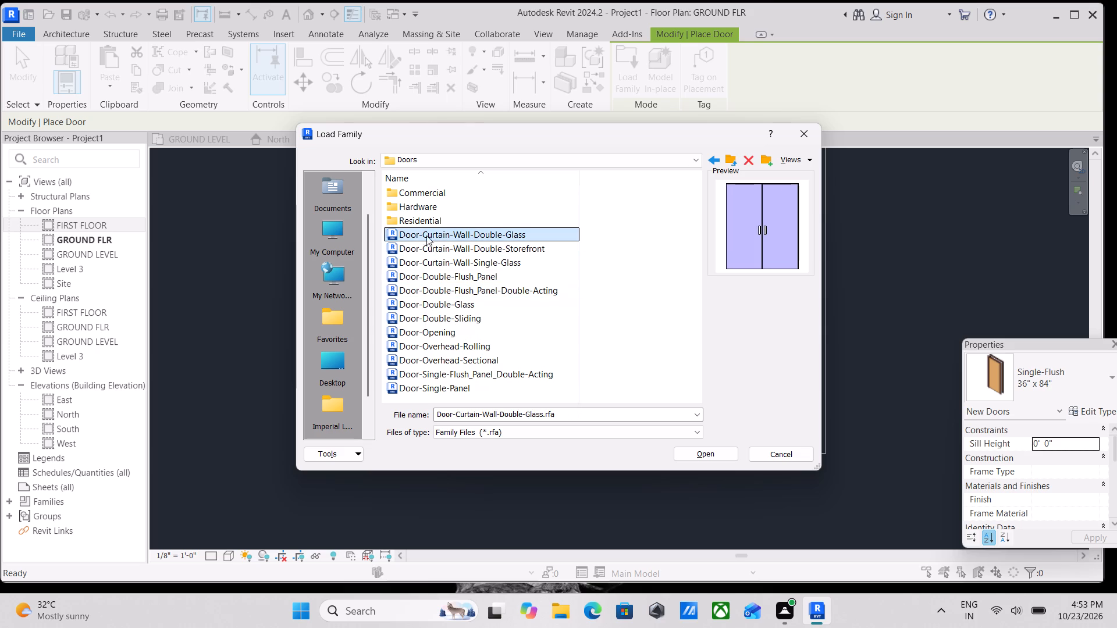
click(425, 243)
click(425, 261)
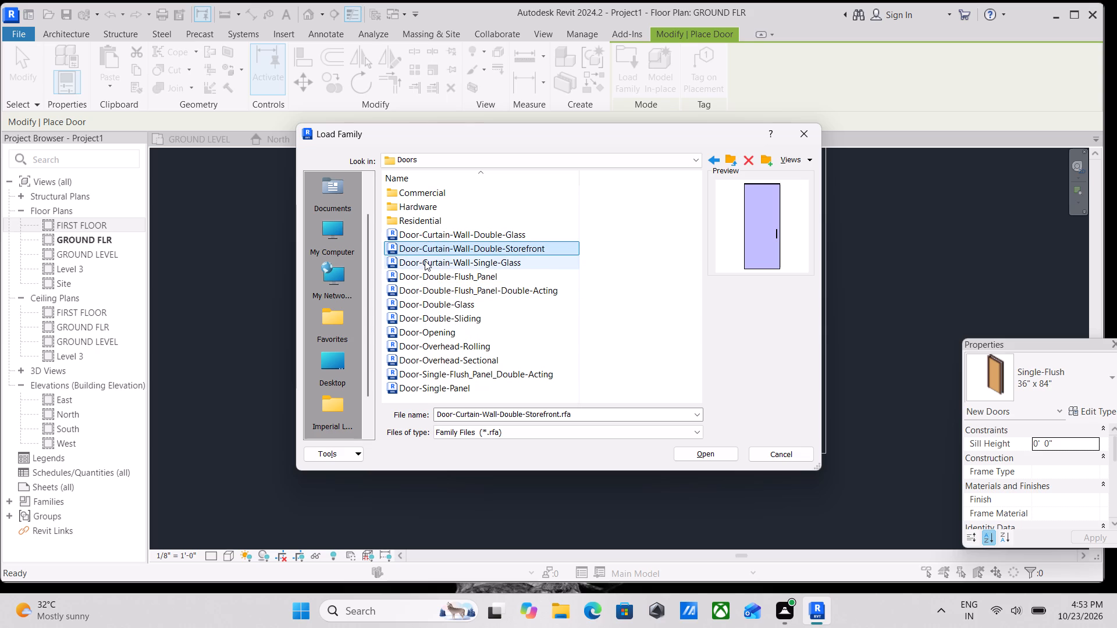
click(425, 275)
click(422, 284)
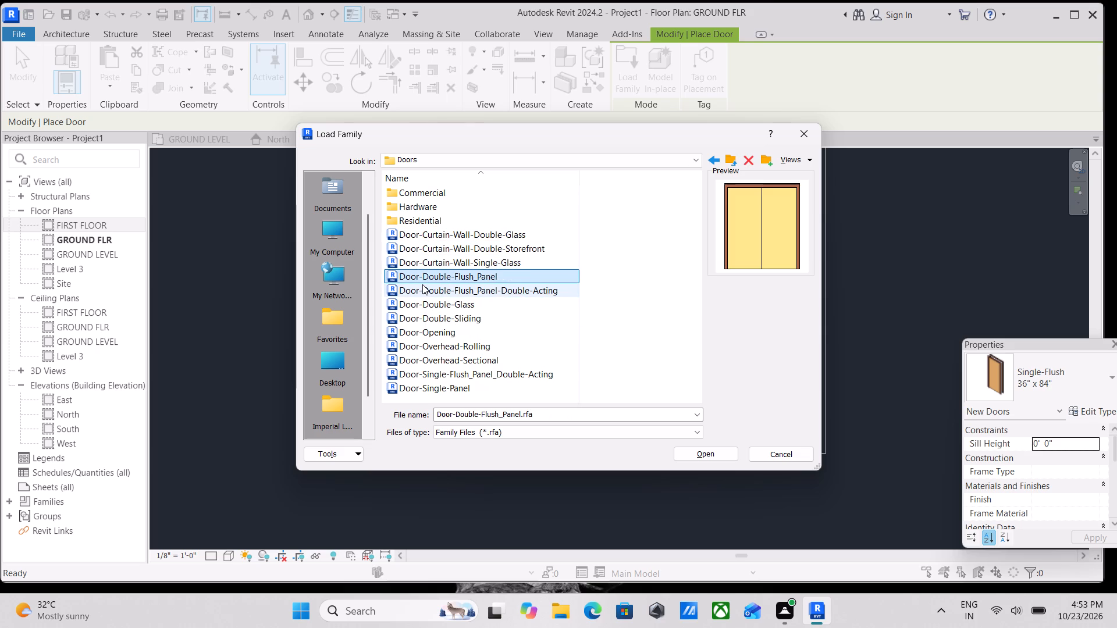
click(420, 302)
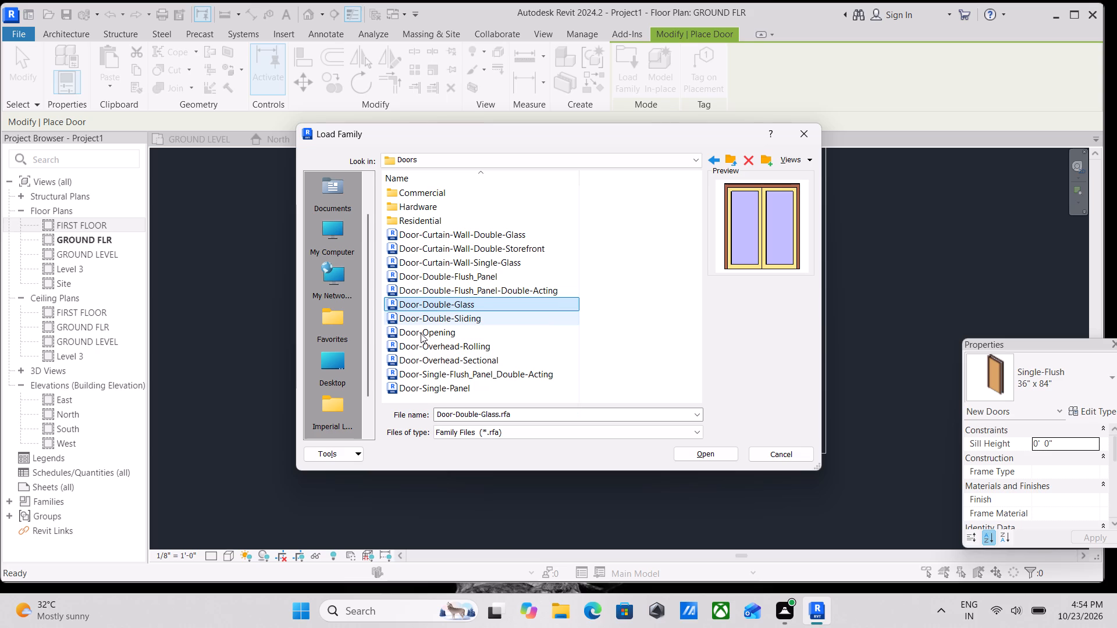
click(432, 317)
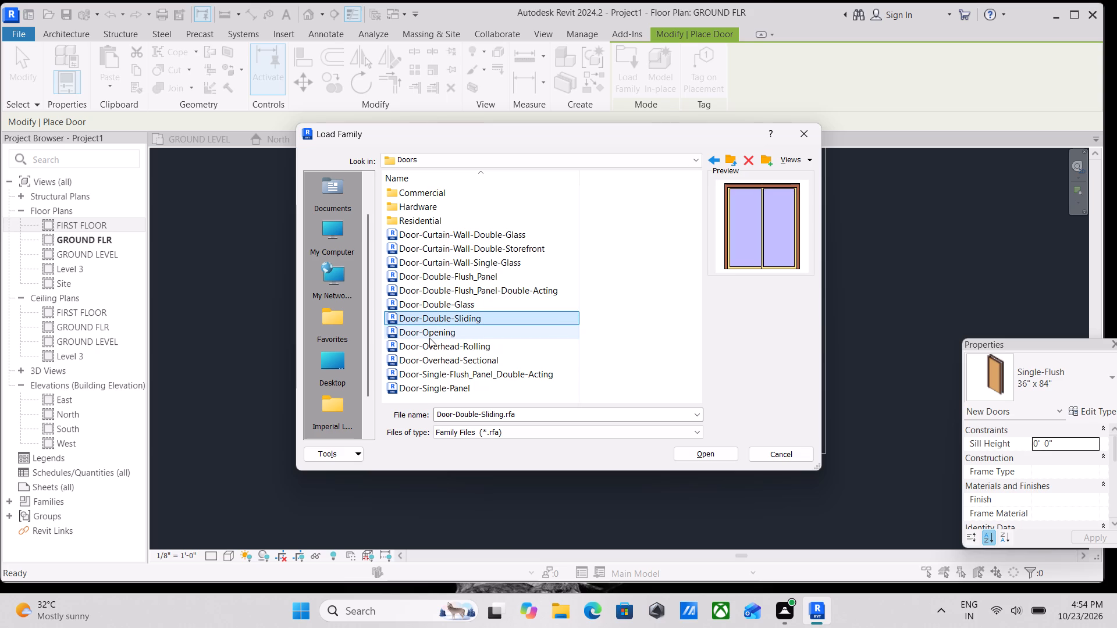
click(429, 338)
click(432, 322)
click(430, 332)
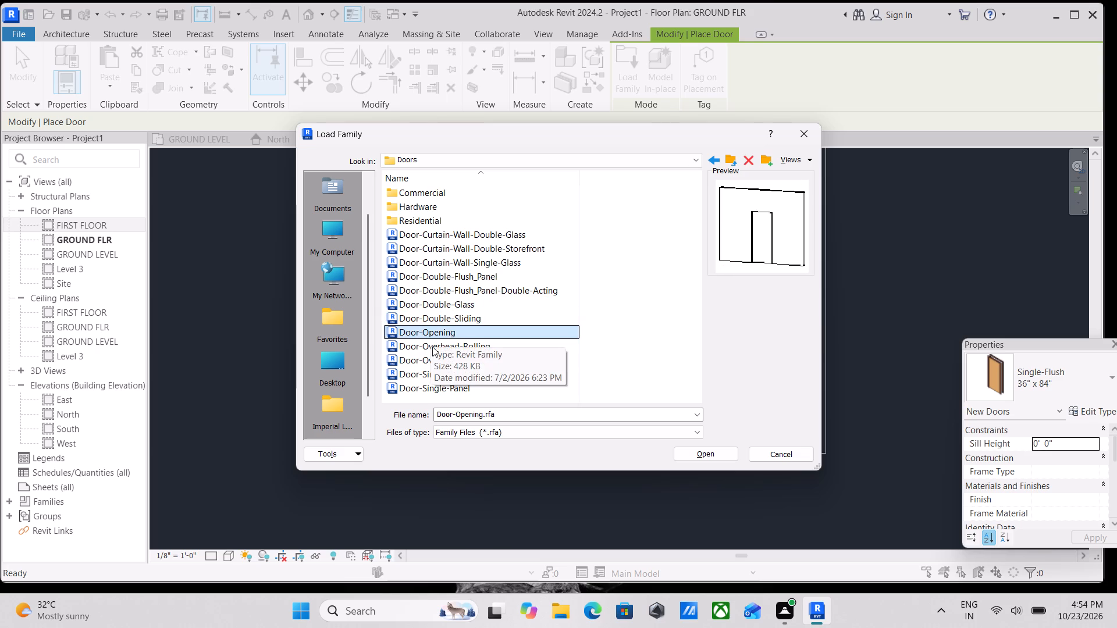
click(432, 347)
scroll(428, 365, down, 1)
click(428, 366)
click(432, 373)
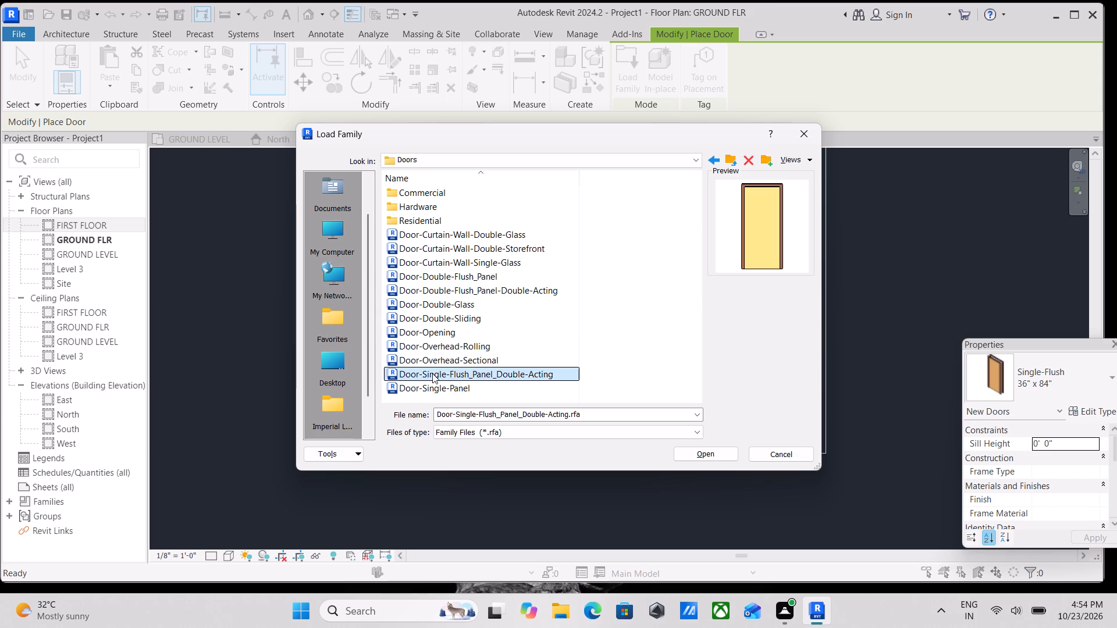
Open the Residential doors folder and preview its garage, exterior single-entry and interior single door families.
scroll(407, 212, up, 1)
double_click(407, 220)
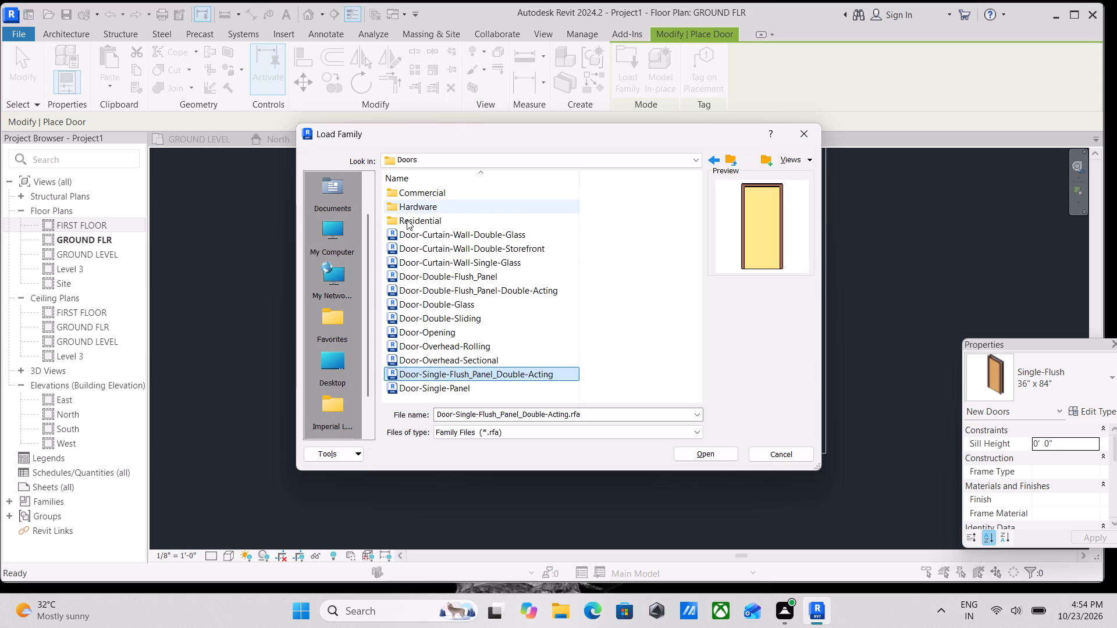
click(444, 288)
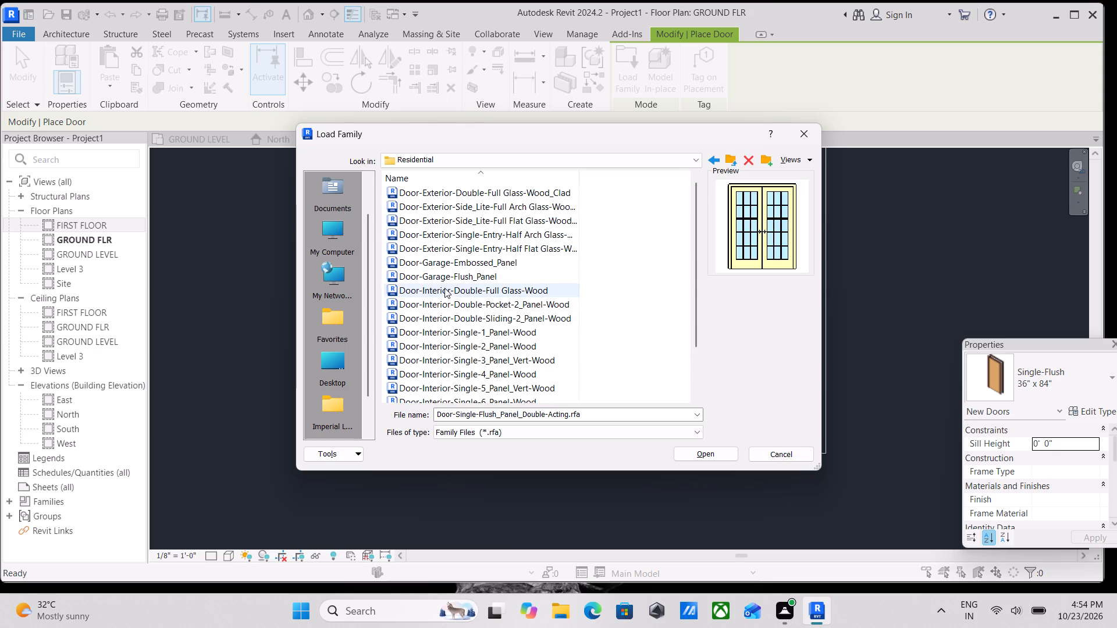
click(444, 269)
click(443, 278)
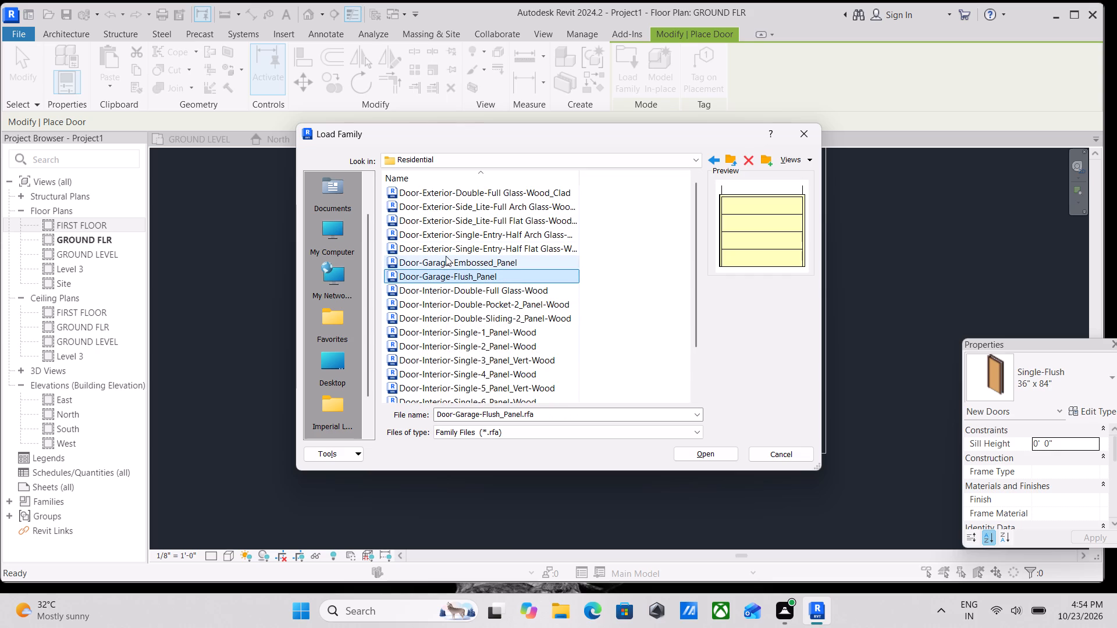
click(446, 252)
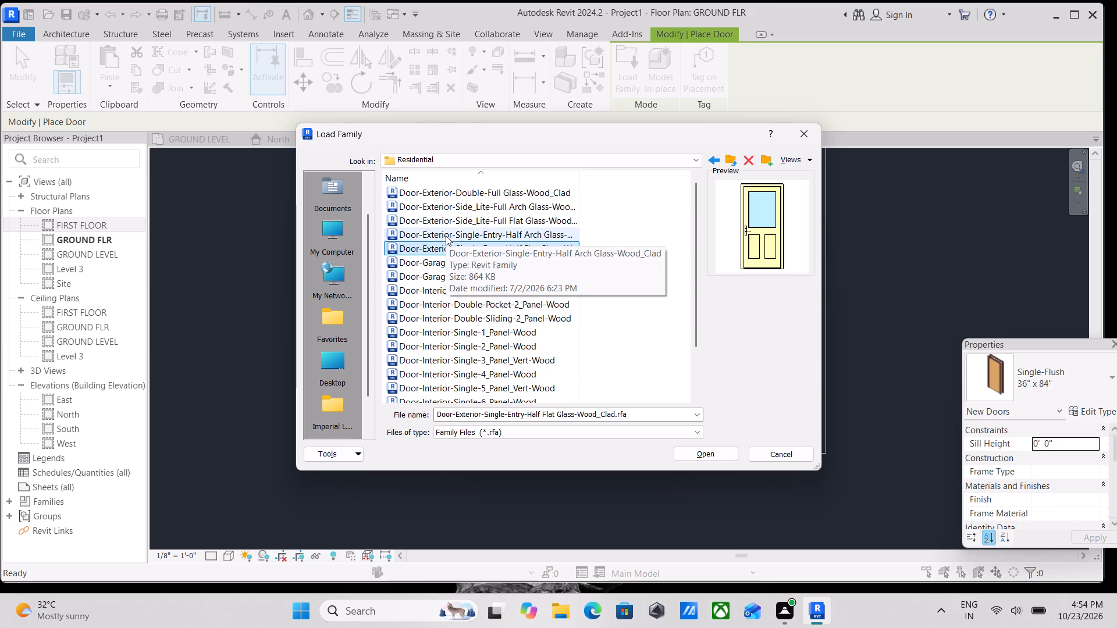
scroll(444, 366, down, 4)
click(444, 366)
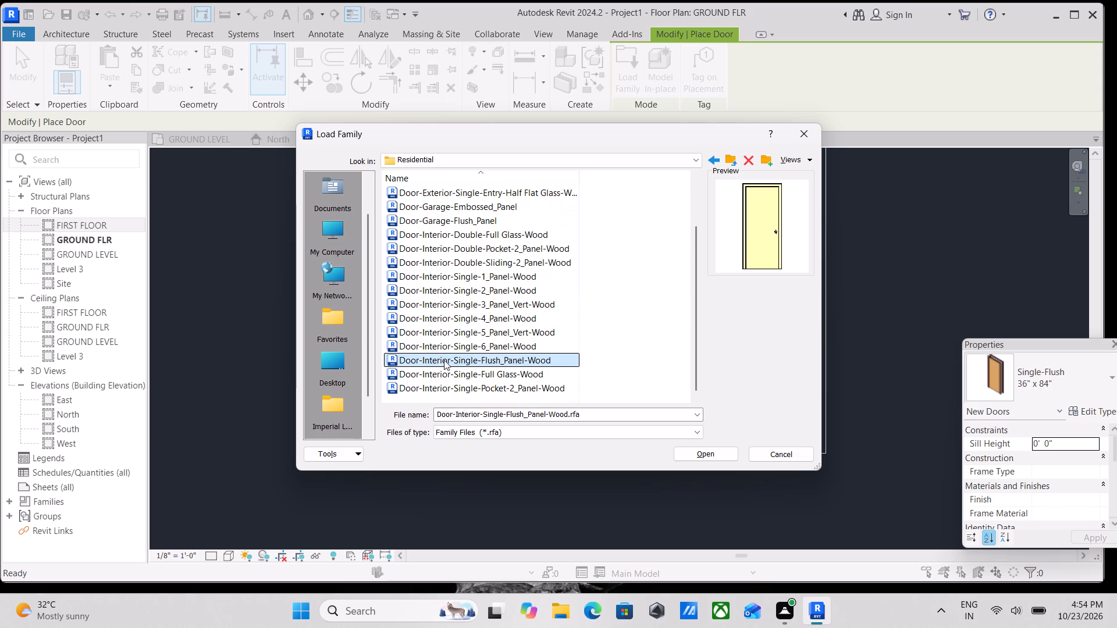
click(448, 345)
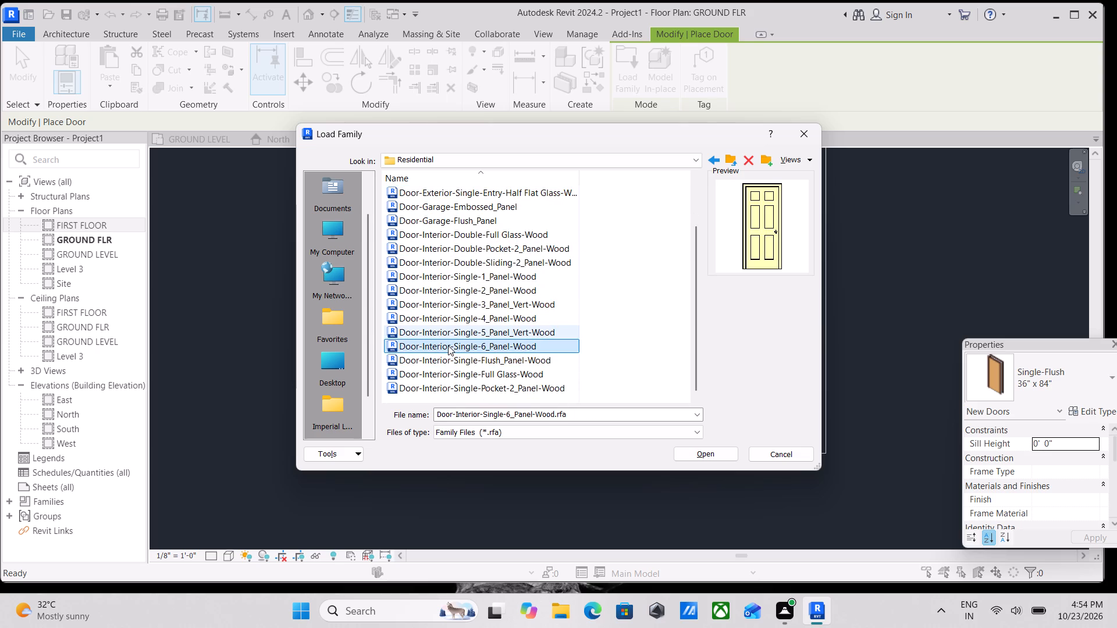
click(447, 359)
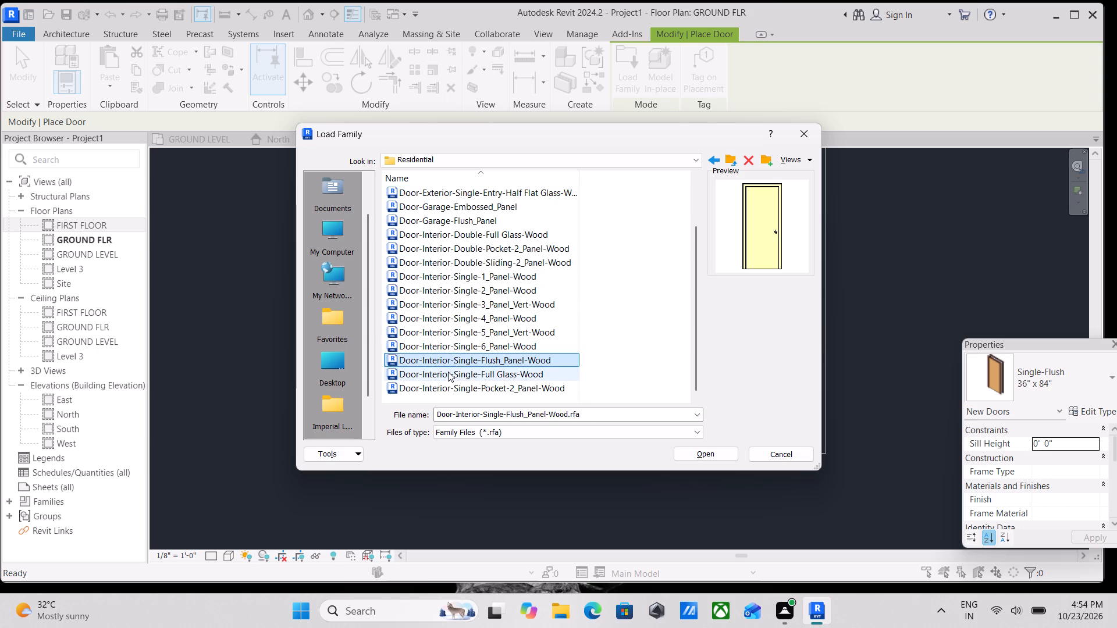
click(448, 372)
click(450, 359)
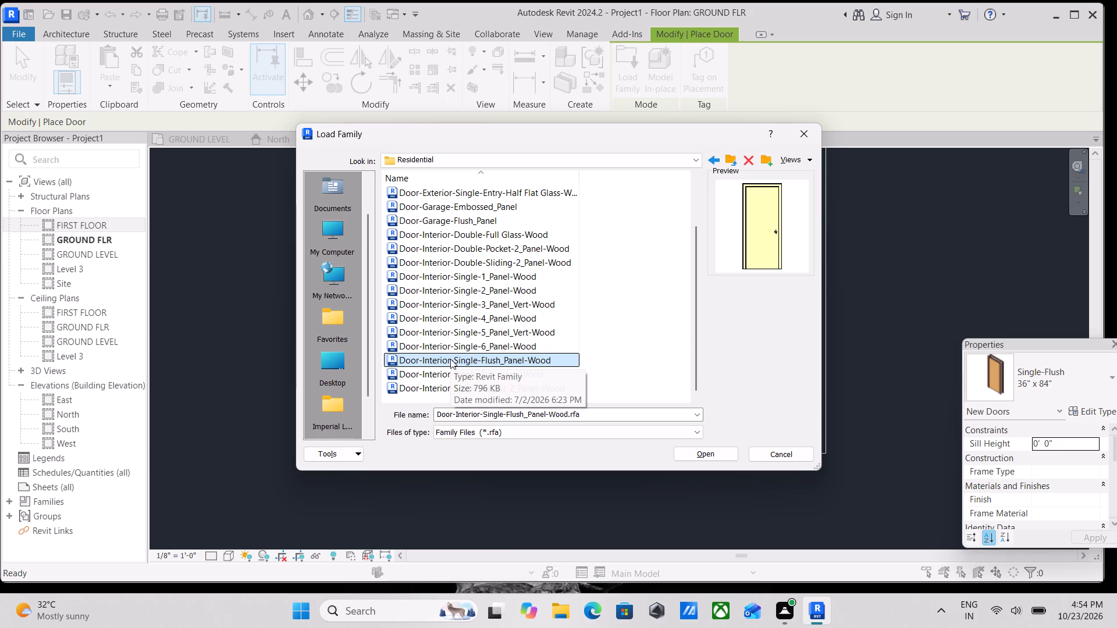
Load the Door-Interior-Single-6_Panel-Wood family with the 36" x 84" type, 3' 0" wide and 7' 0" high.
click(453, 352)
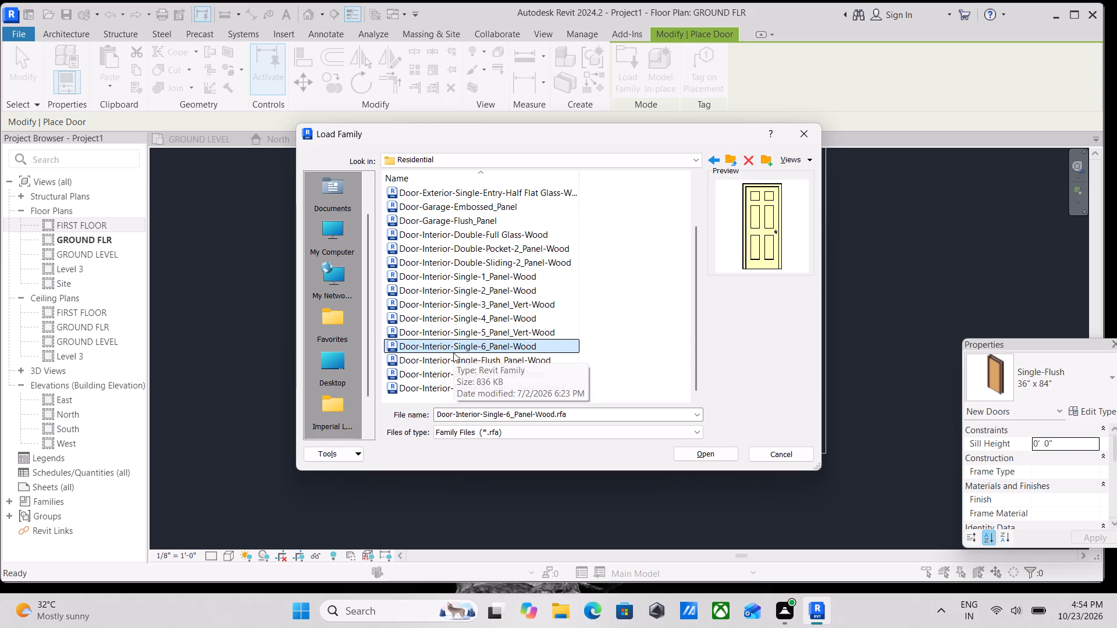
click(714, 456)
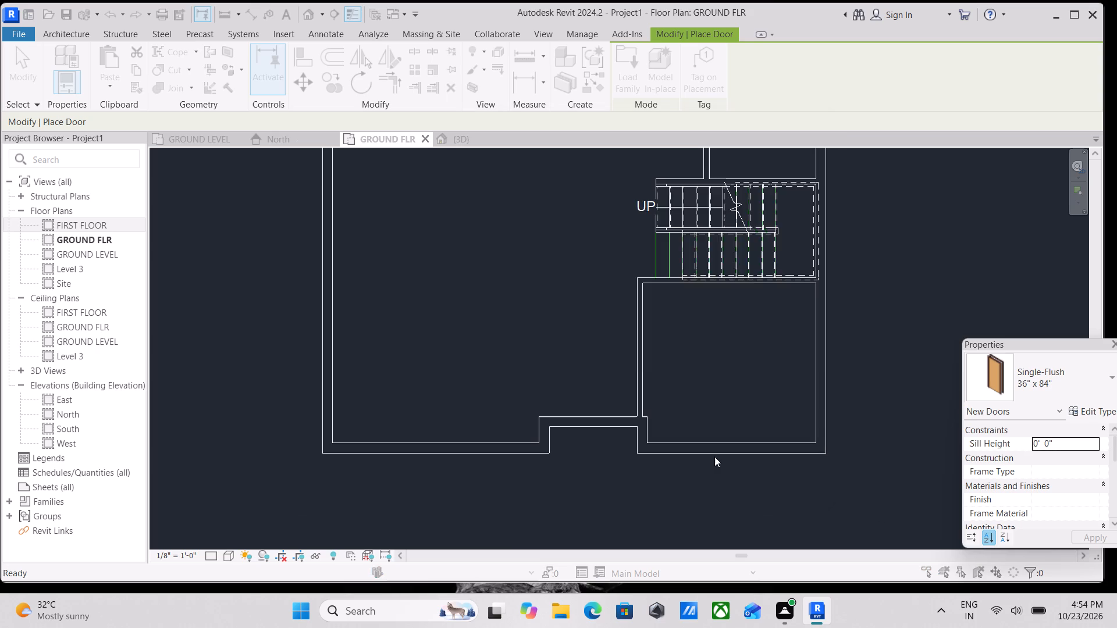
scroll(534, 340, down, 4)
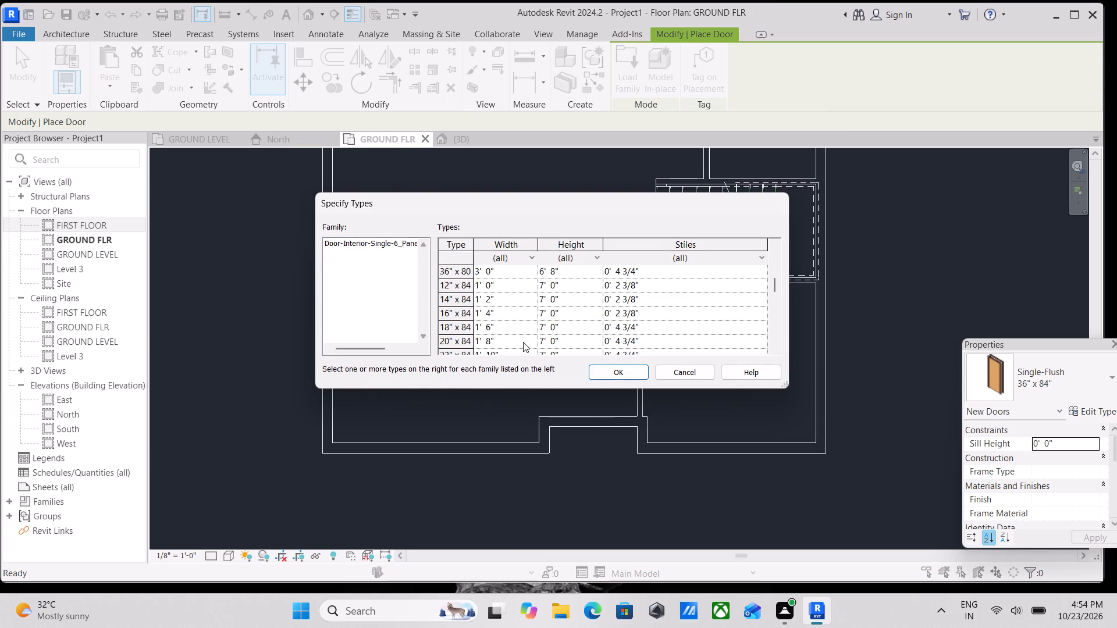
scroll(523, 342, up, 1)
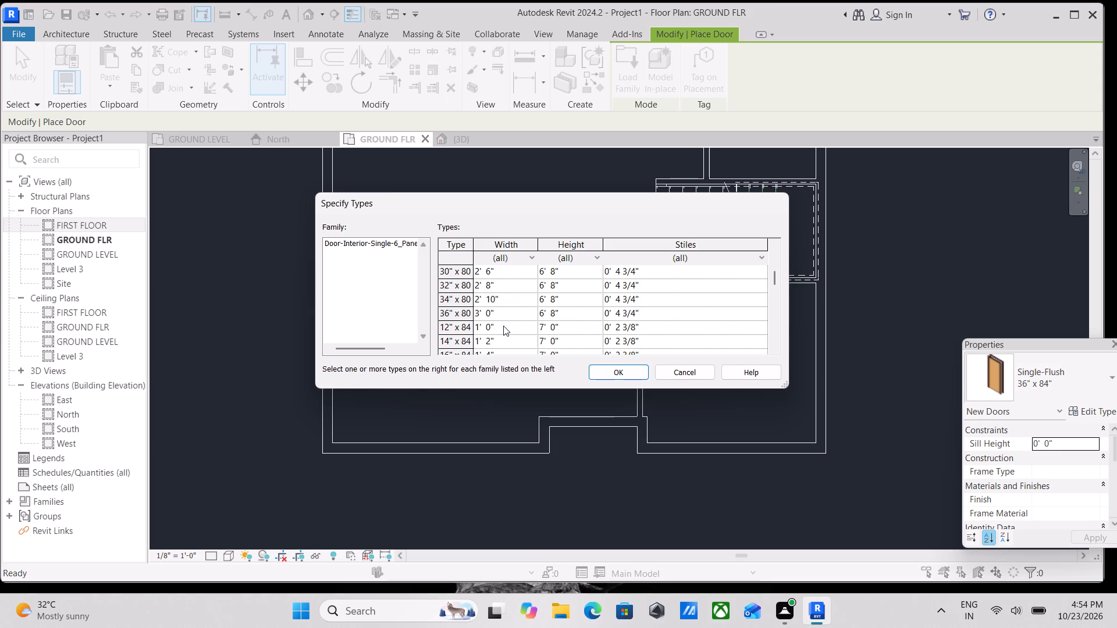
scroll(503, 326, down, 4)
click(503, 326)
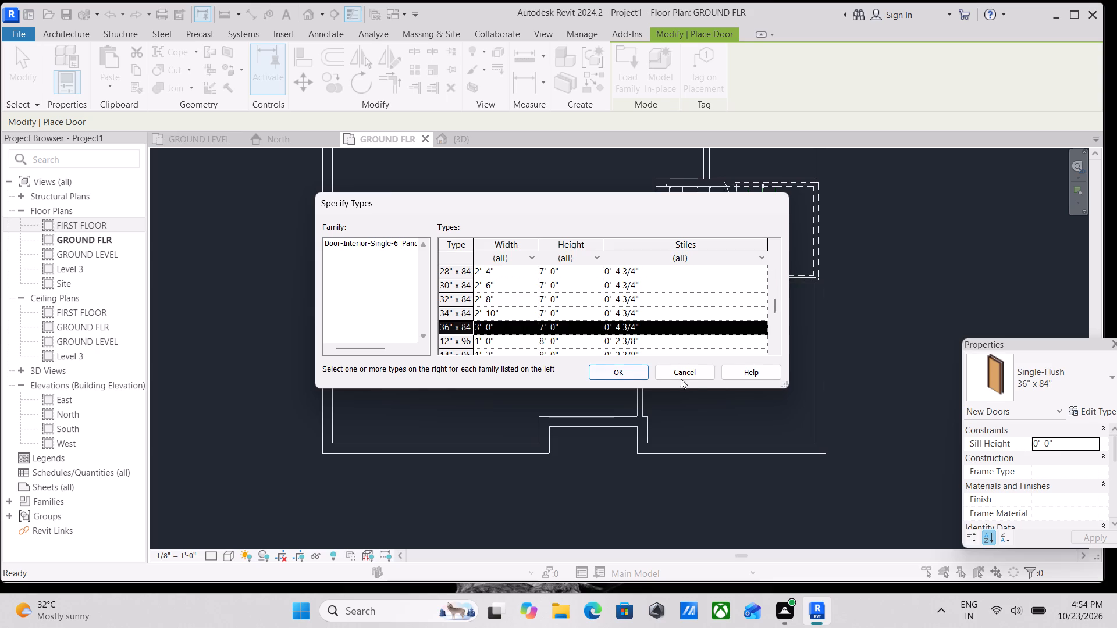
click(626, 366)
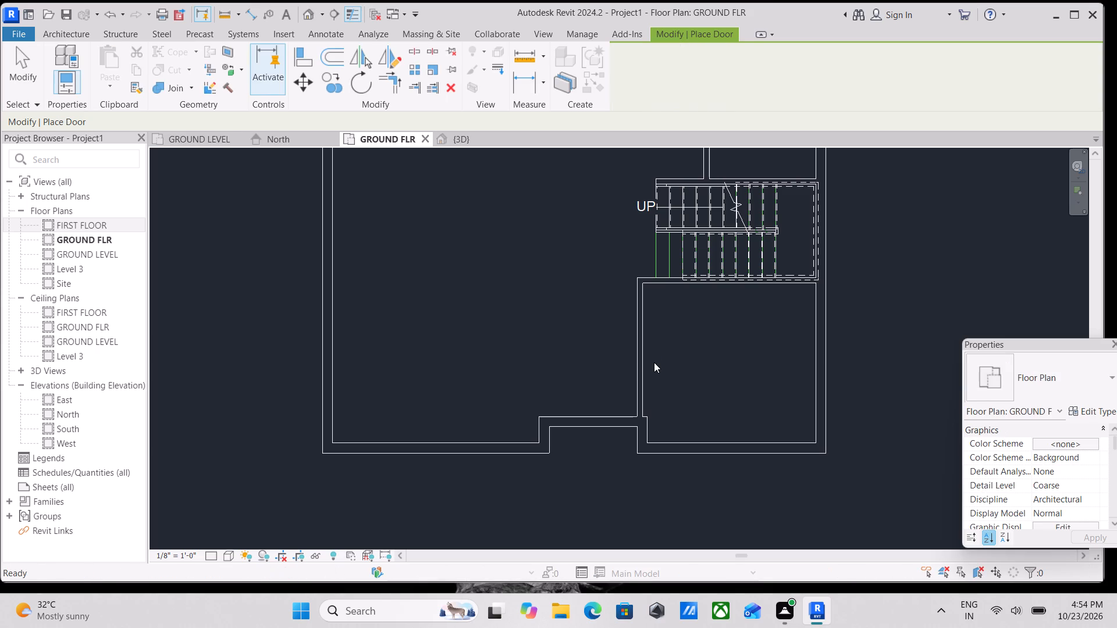
Place a 36" x 84" six-panel door in the southeast room's west wall, swinging into the room, centred about 3'-6" from the recess wall.
key(d)
key(r)
scroll(670, 412, down, 3)
scroll(664, 389, up, 2)
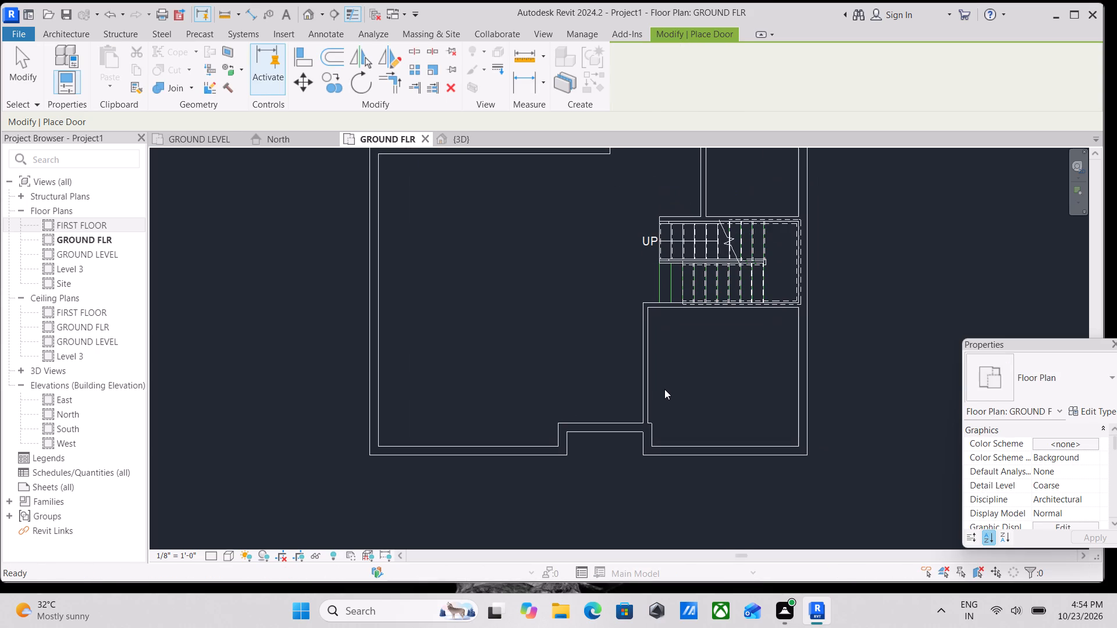
text(dr)
scroll(685, 363, up, 2)
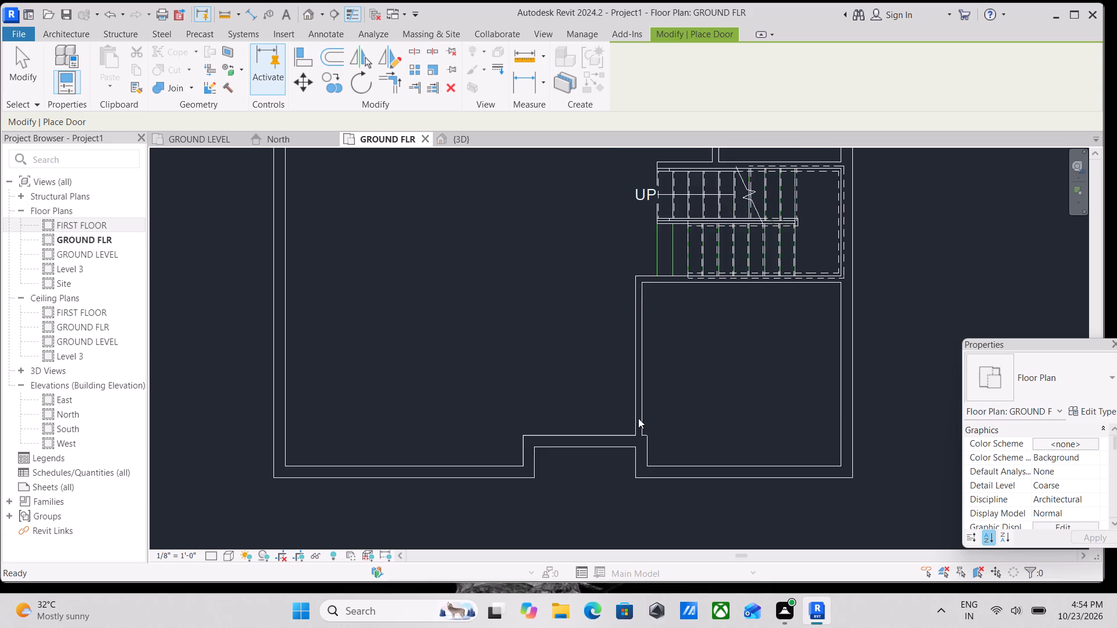
scroll(638, 418, down, 2)
scroll(503, 253, down, 1)
middle_drag(503, 253, 614, 340)
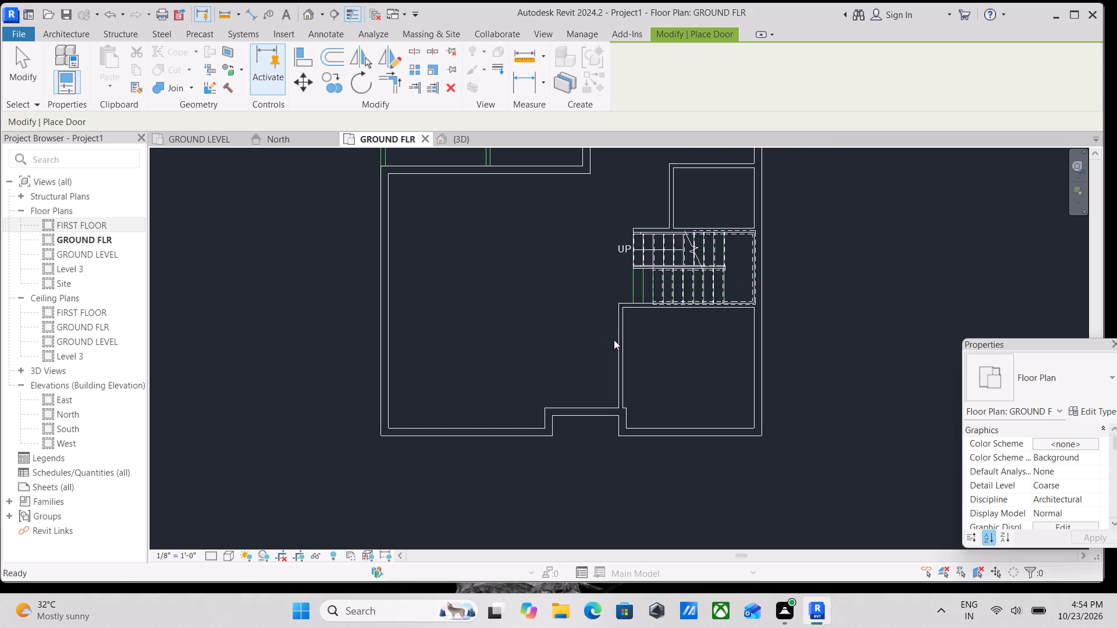
text(dr)
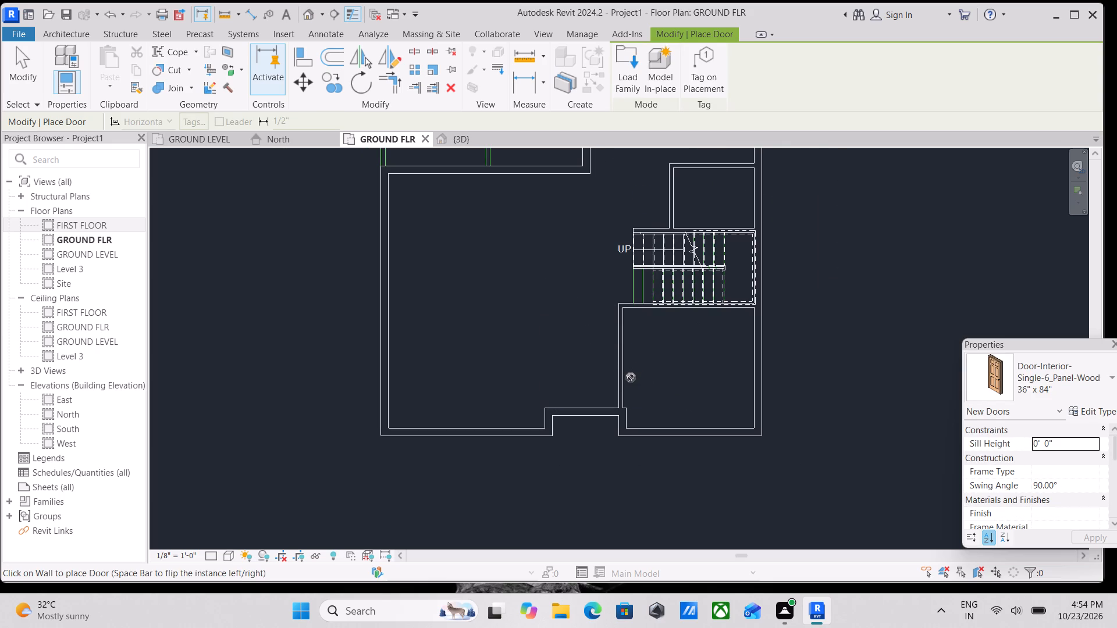
scroll(631, 377, up, 3)
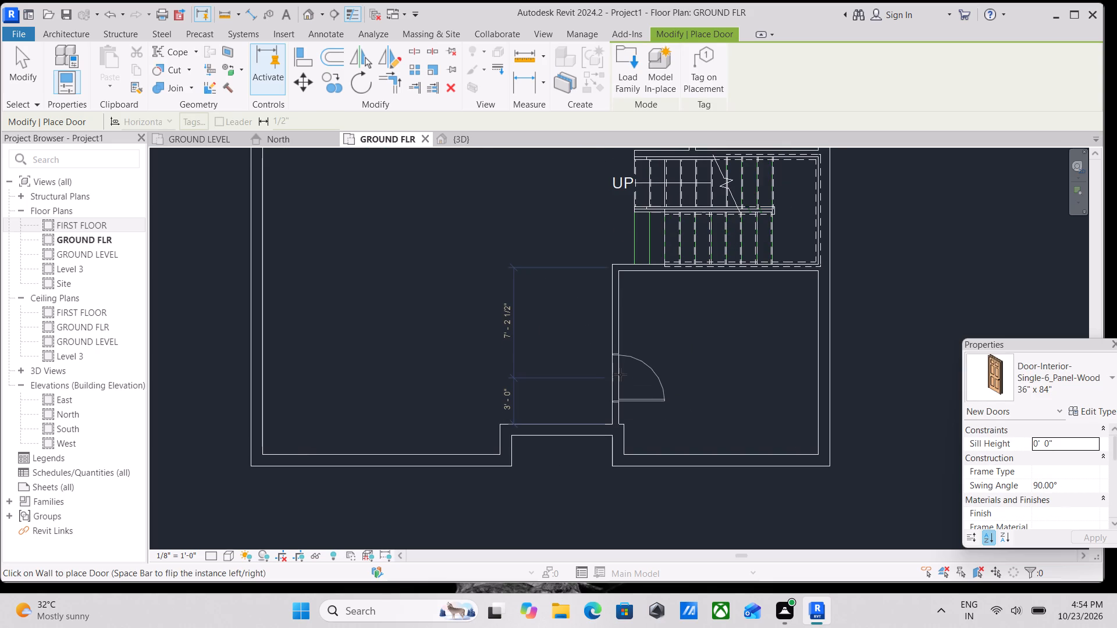
click(620, 370)
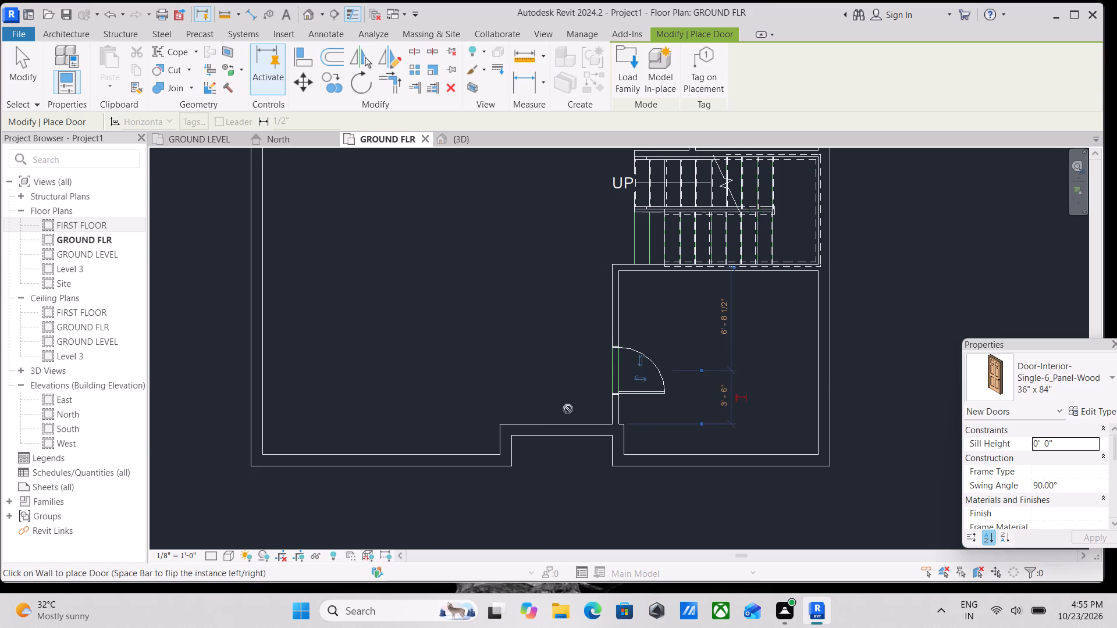
Place a 36" x 84" six-panel door in the southern entrance recess wall, centred 3'-8" from each side and swinging inward.
click(560, 428)
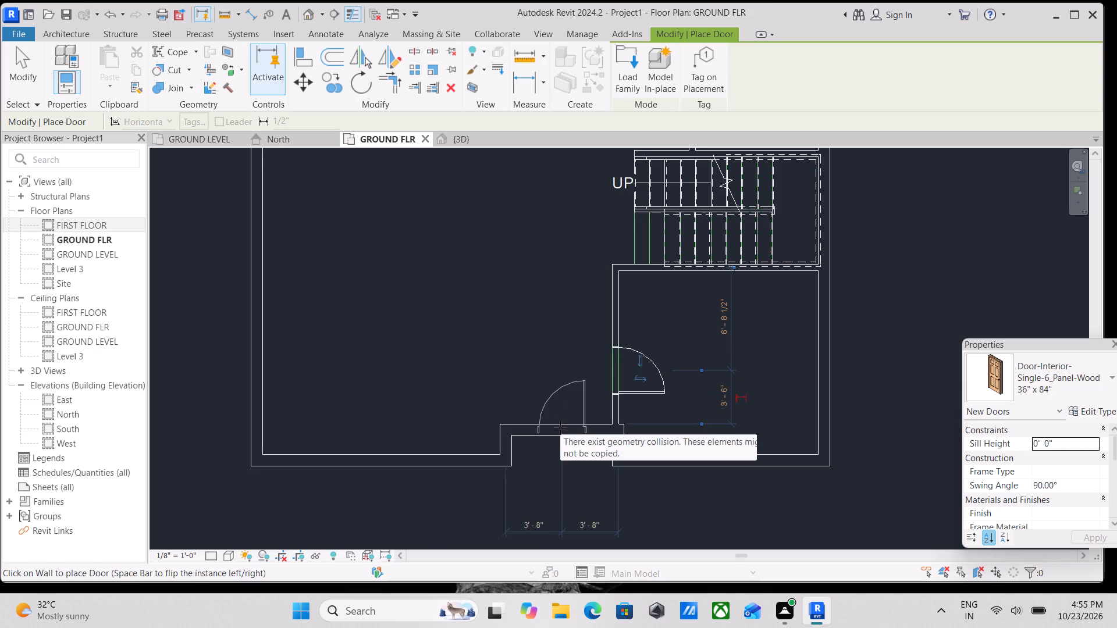
scroll(560, 373, down, 2)
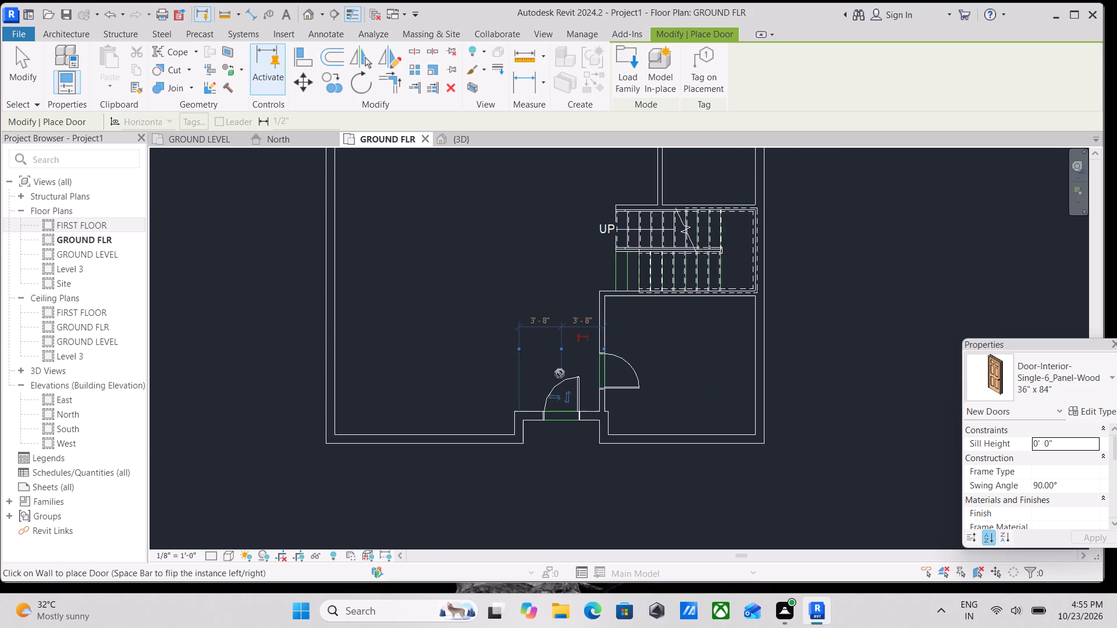
middle_drag(560, 373, 563, 472)
scroll(535, 341, down, 2)
middle_drag(535, 341, 574, 298)
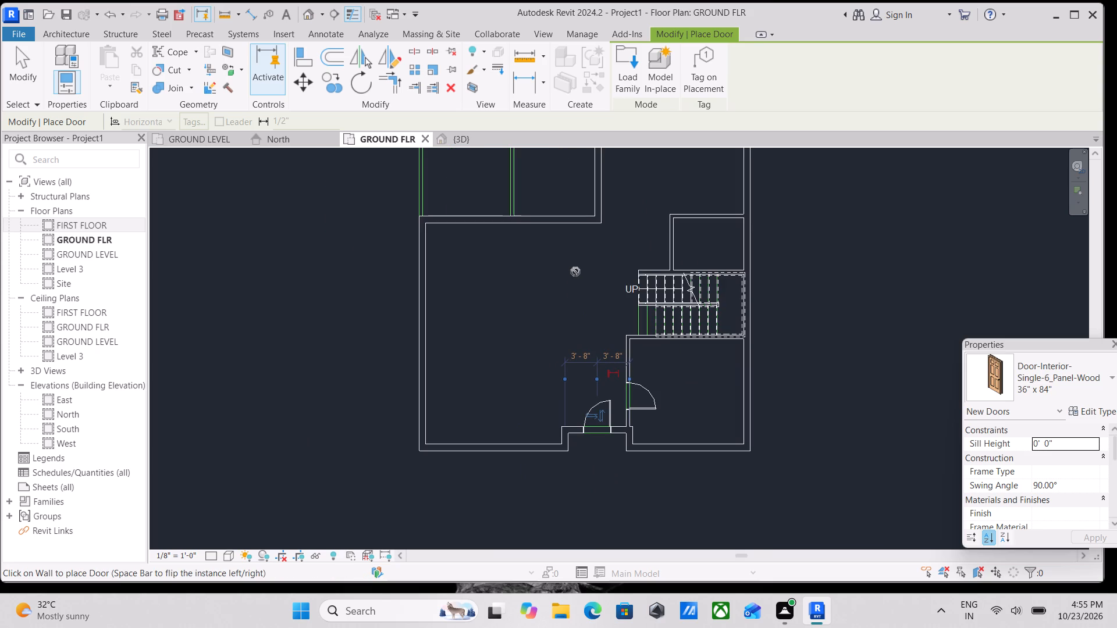
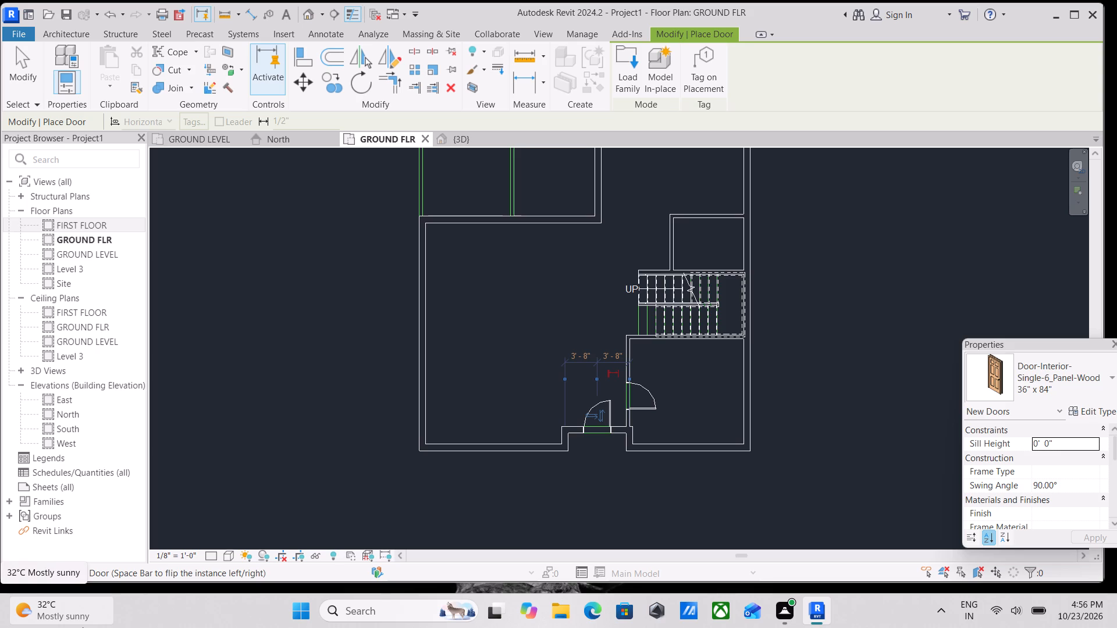
Choose the Single-Flush 30" x 80" type for the door placement.
scroll(5, 627, up, 2)
scroll(346, 446, down, 2)
middle_drag(357, 458, 411, 517)
scroll(500, 406, down, 3)
middle_drag(500, 406, 504, 465)
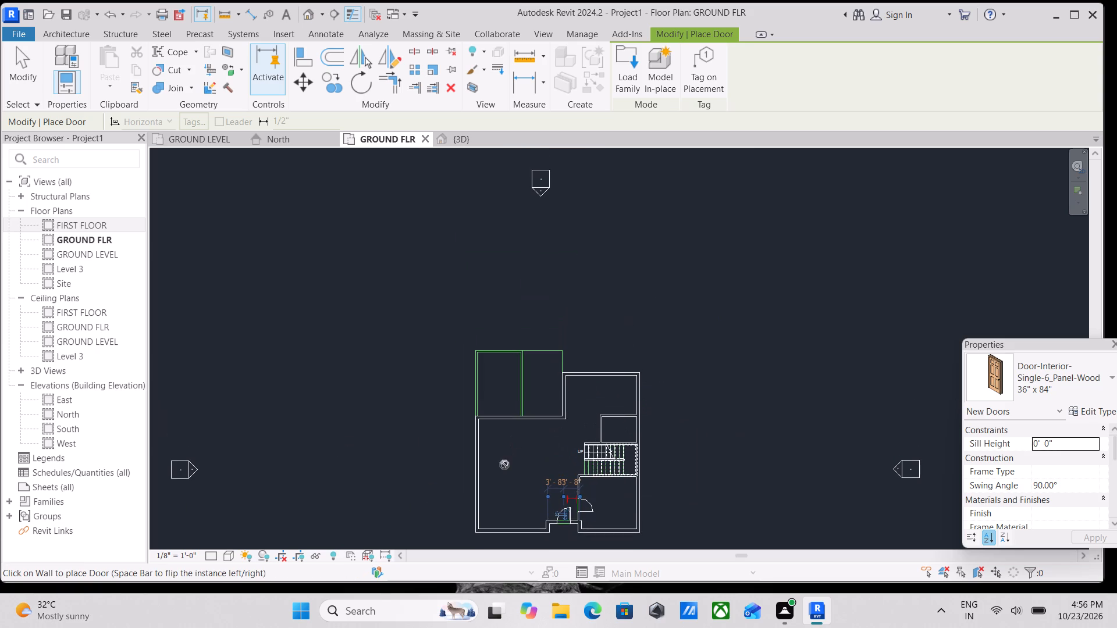
scroll(512, 414, up, 3)
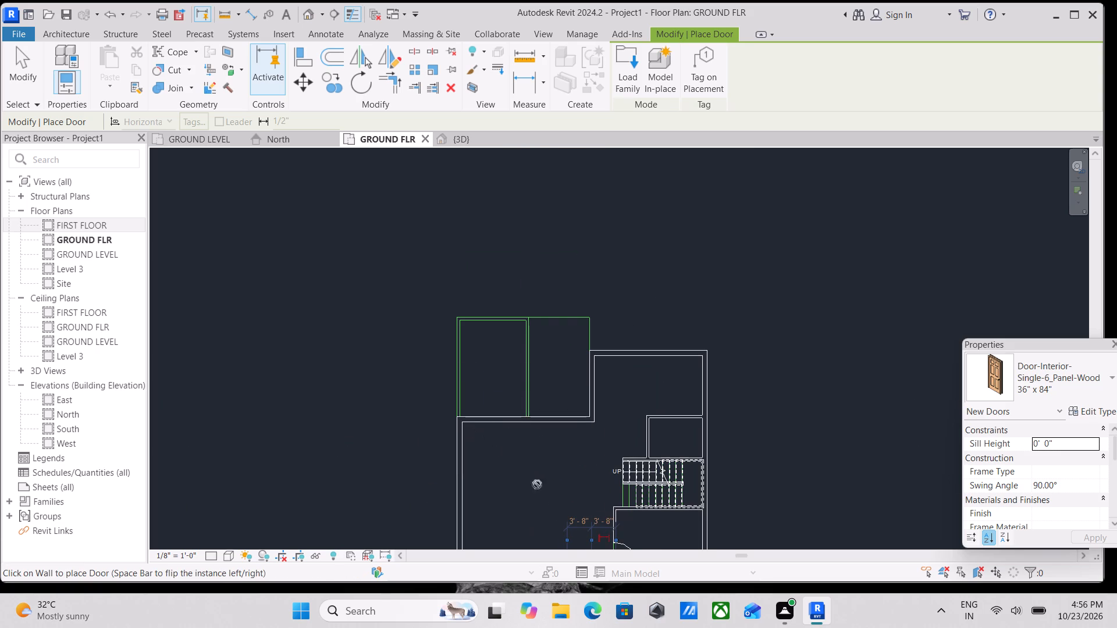
middle_drag(603, 499, 575, 403)
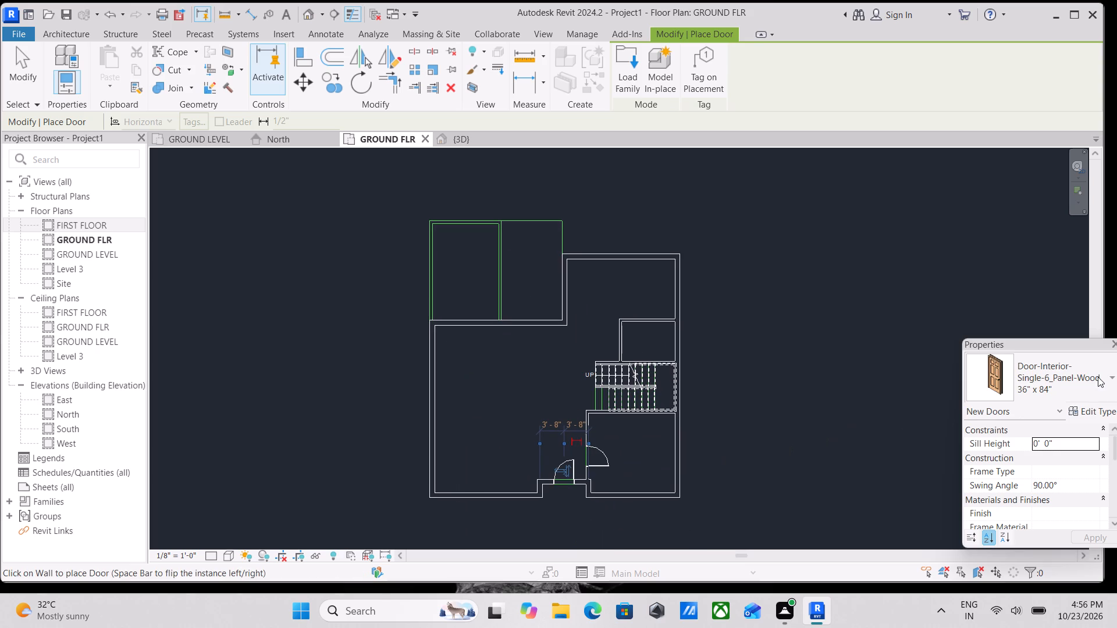
click(1098, 377)
scroll(981, 251, up, 2)
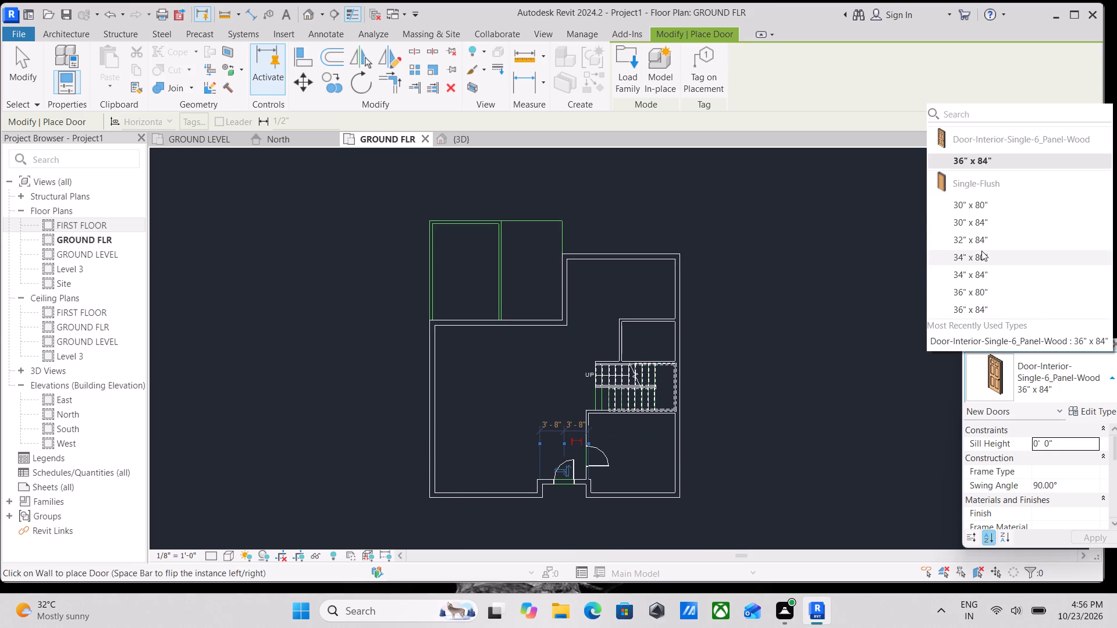
scroll(981, 252, down, 3)
scroll(986, 289, up, 3)
scroll(984, 283, down, 2)
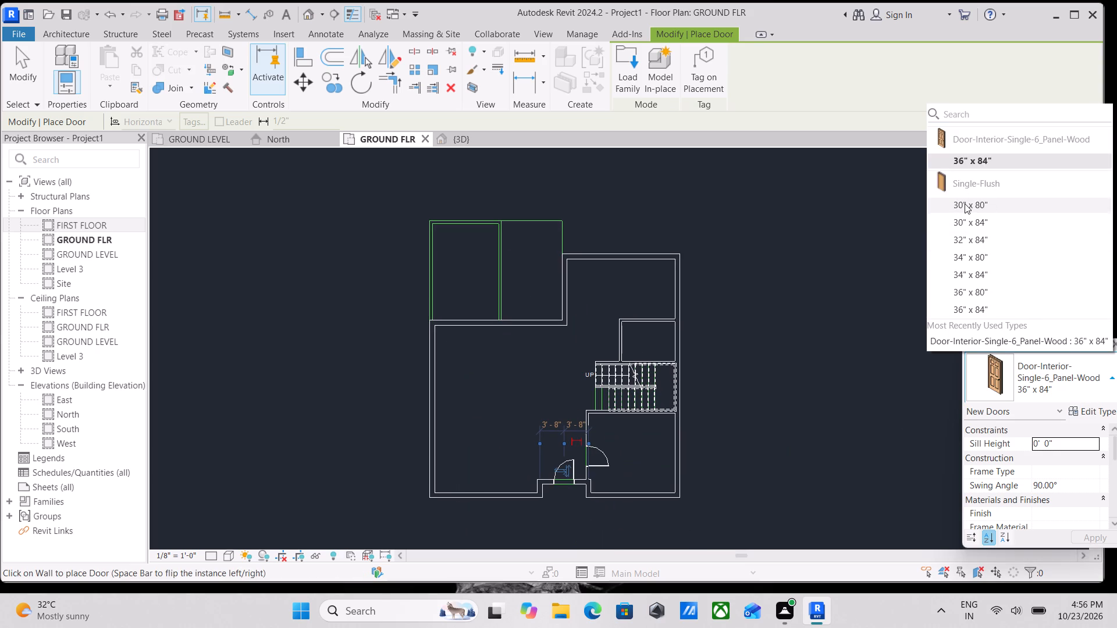
click(965, 204)
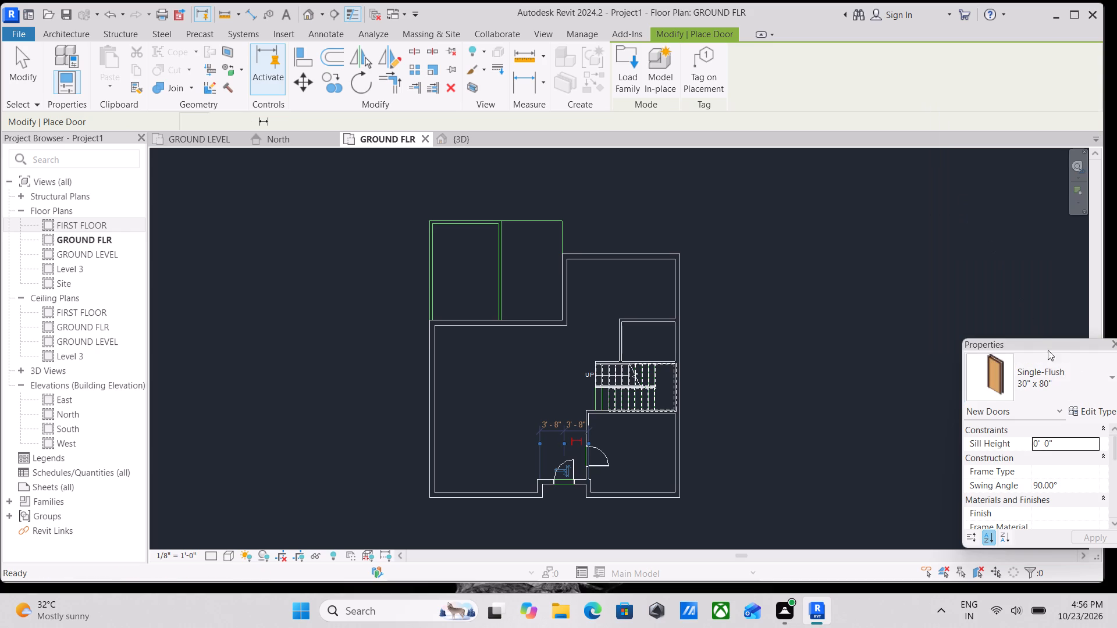
Duplicate the Single-Flush door type under the name "bathroom flush door 2' 6" x 7'".
click(1086, 414)
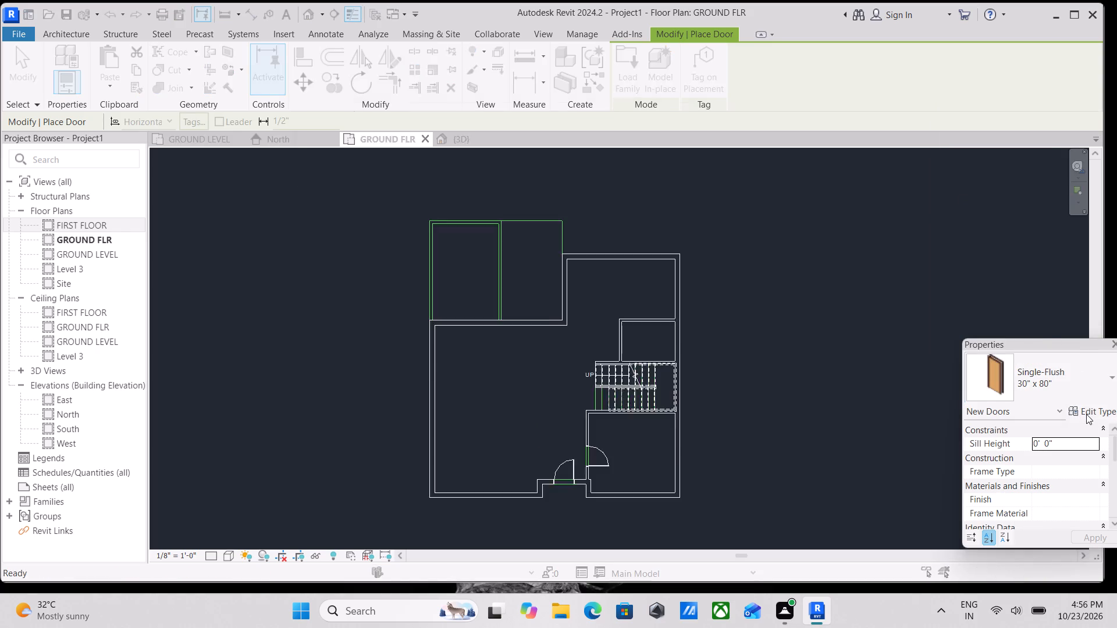
click(1037, 136)
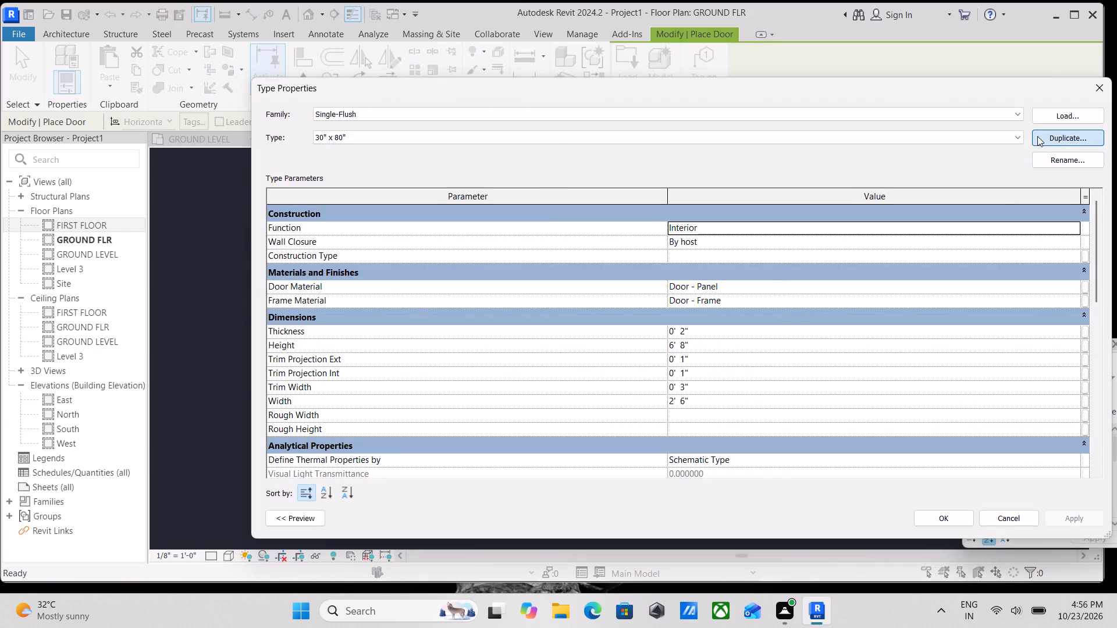
click(689, 299)
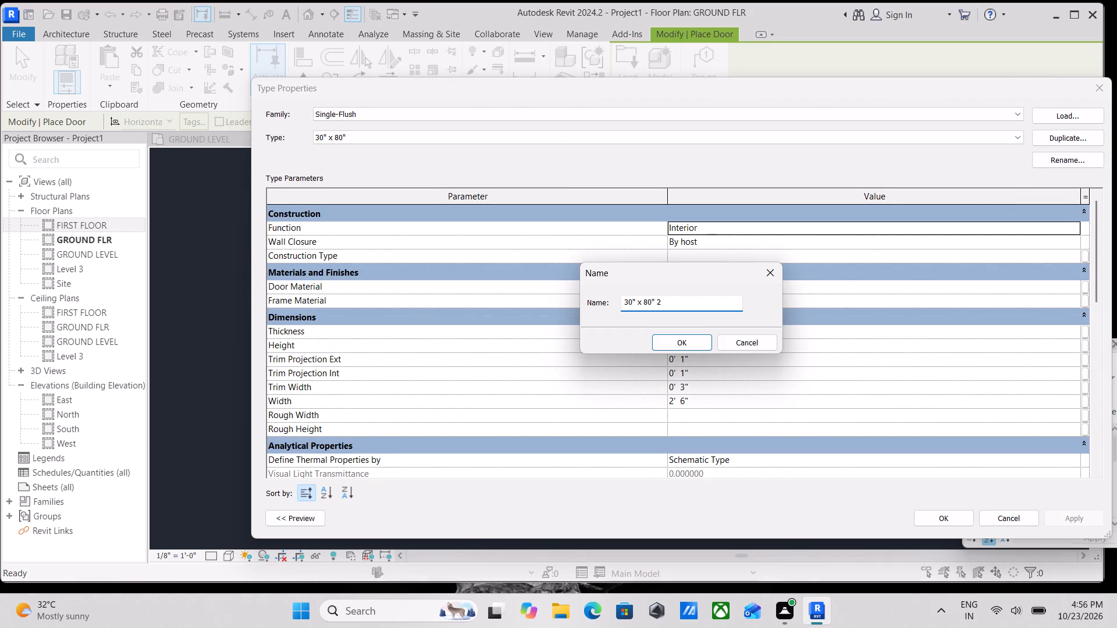
drag(687, 299, 563, 299)
text(bathr)
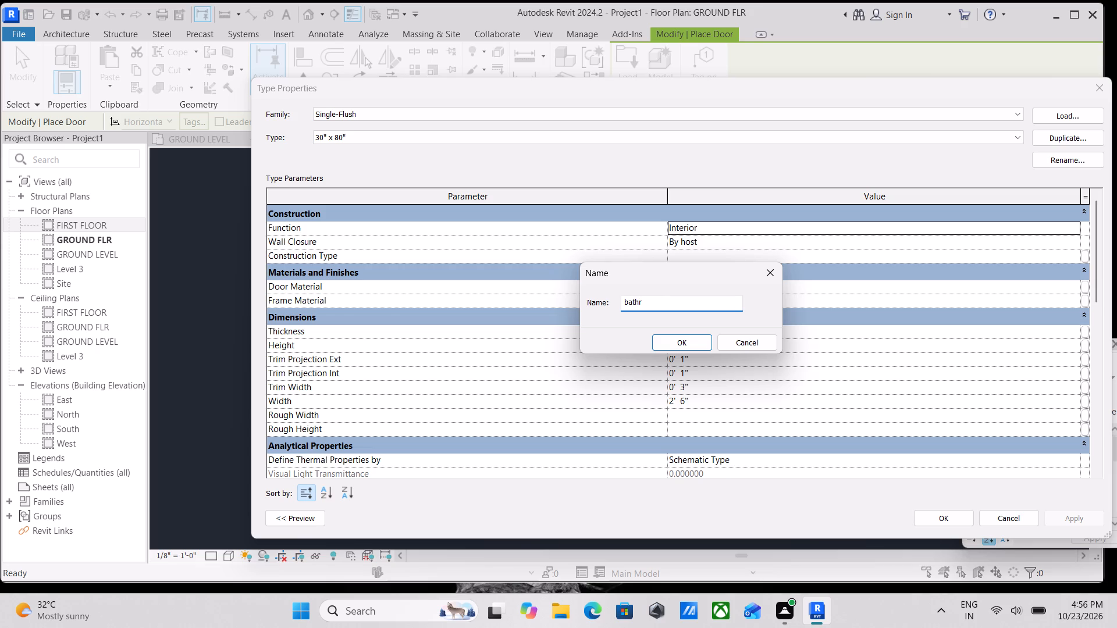
text(oo)
text(m)
key(space)
text(flush door)
key(space)
text(2')
key(space)
text(6)
text(" x 7')
click(679, 349)
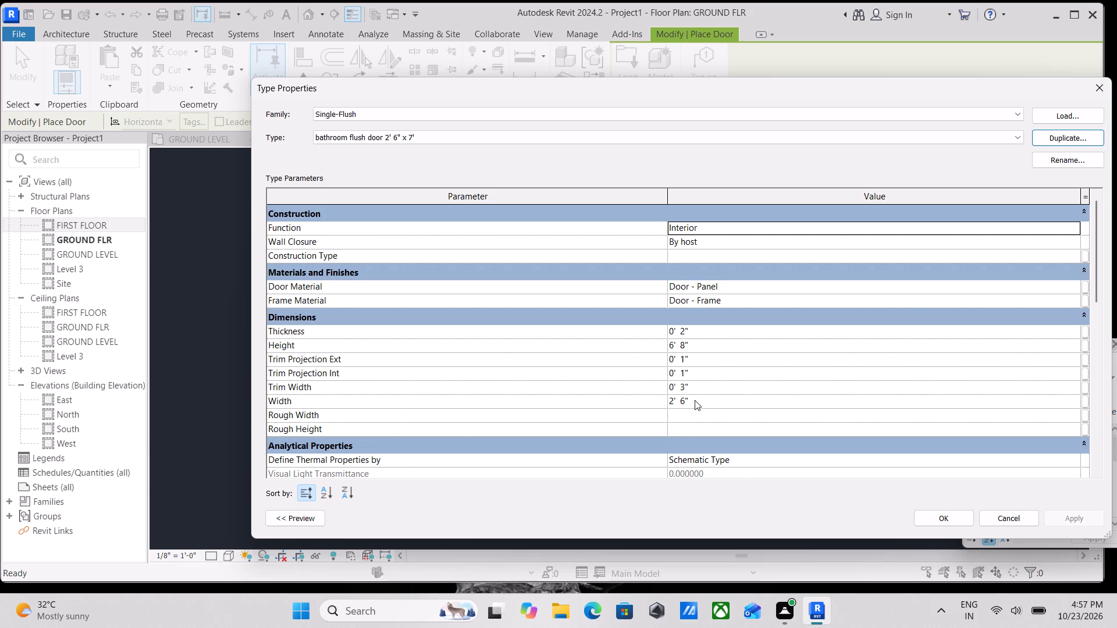
scroll(689, 408, down, 2)
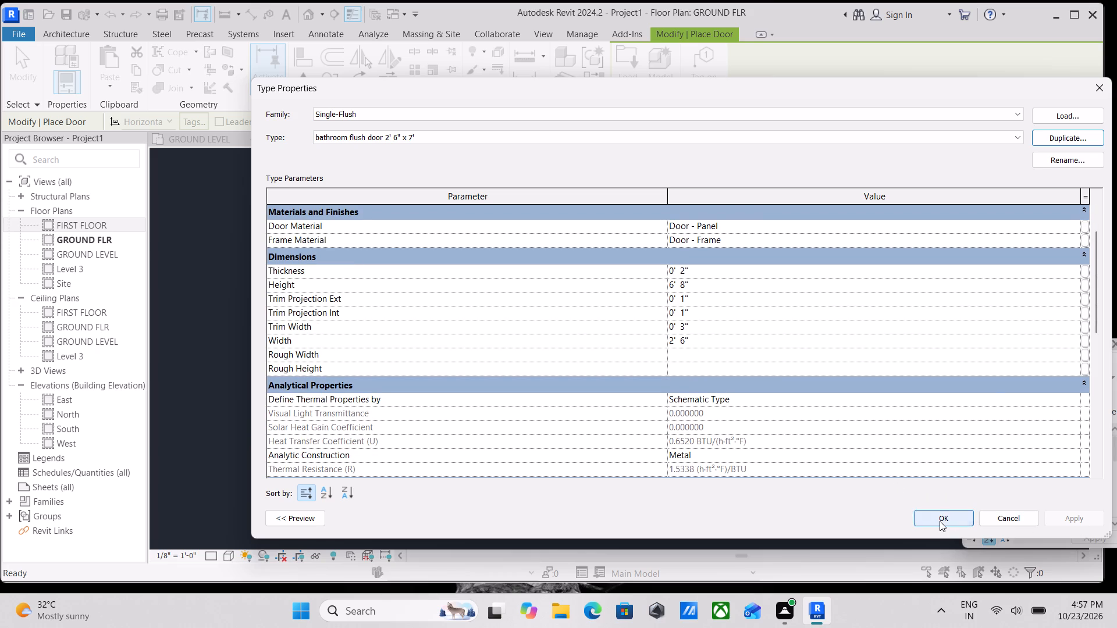
click(940, 521)
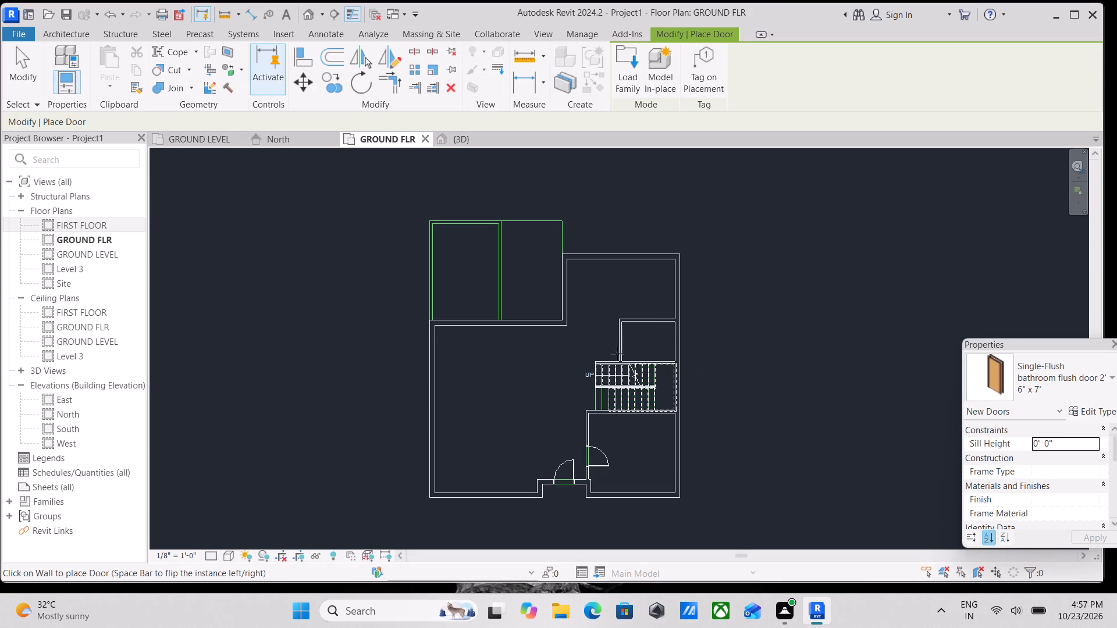
Place the bathroom flush door in the west wall of the small room north of the stairs, swinging outward, about 3' 2 1/2" from each end.
scroll(616, 333, up, 7)
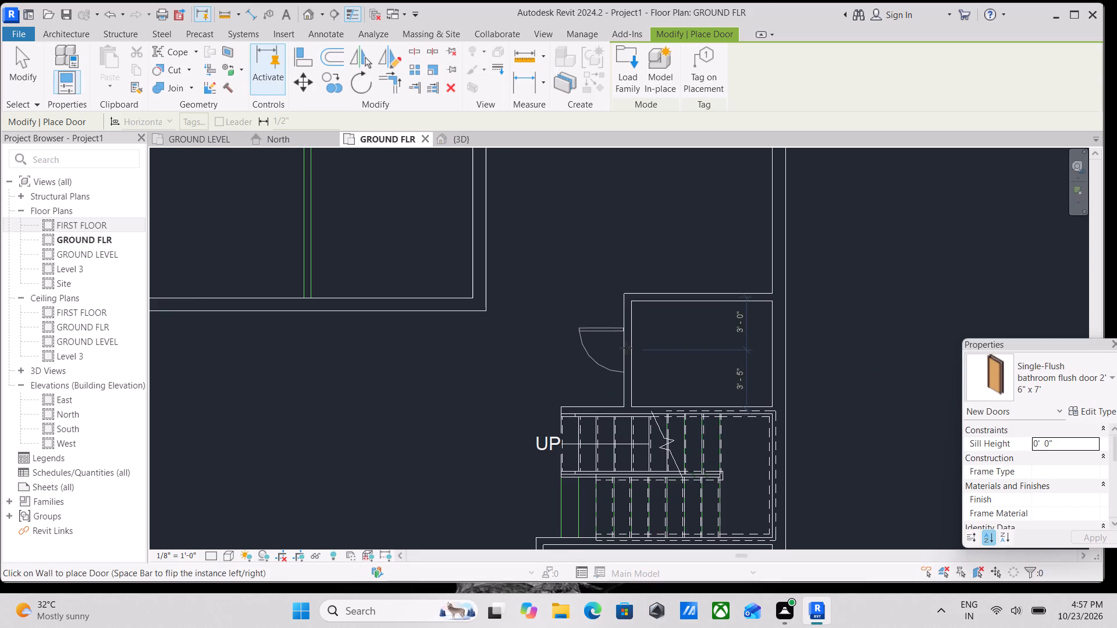
click(626, 348)
middle_drag(570, 327, 582, 322)
scroll(570, 327, down, 1)
middle_drag(582, 322, 745, 317)
scroll(711, 320, down, 1)
middle_drag(711, 320, 734, 381)
scroll(732, 377, down, 3)
middle_drag(732, 377, 767, 311)
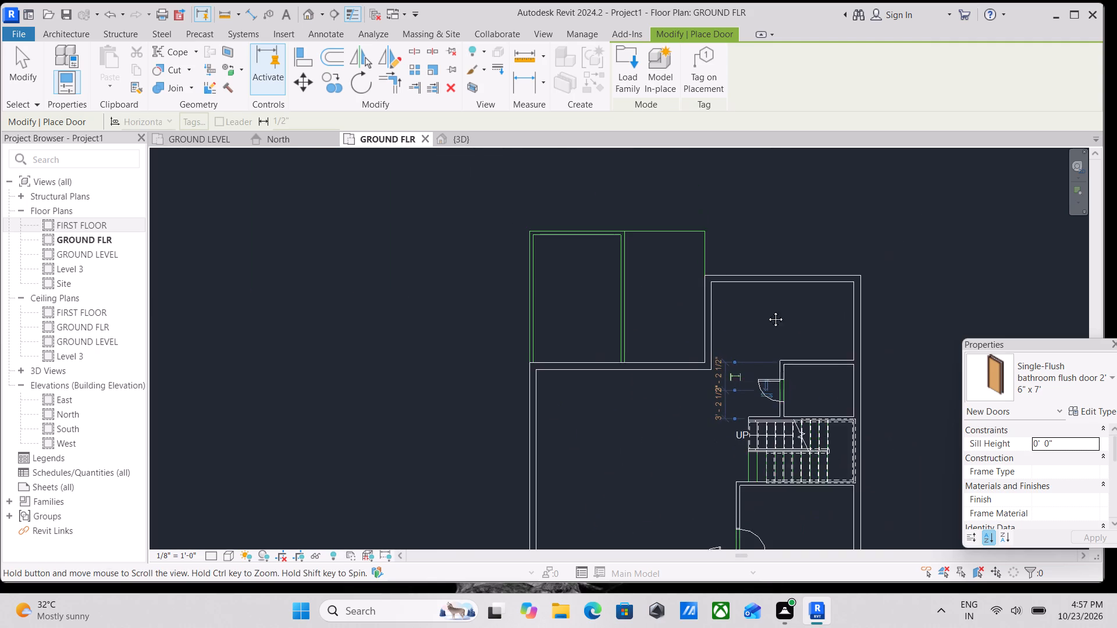
middle_drag(767, 311, 767, 308)
middle_drag(660, 398, 745, 405)
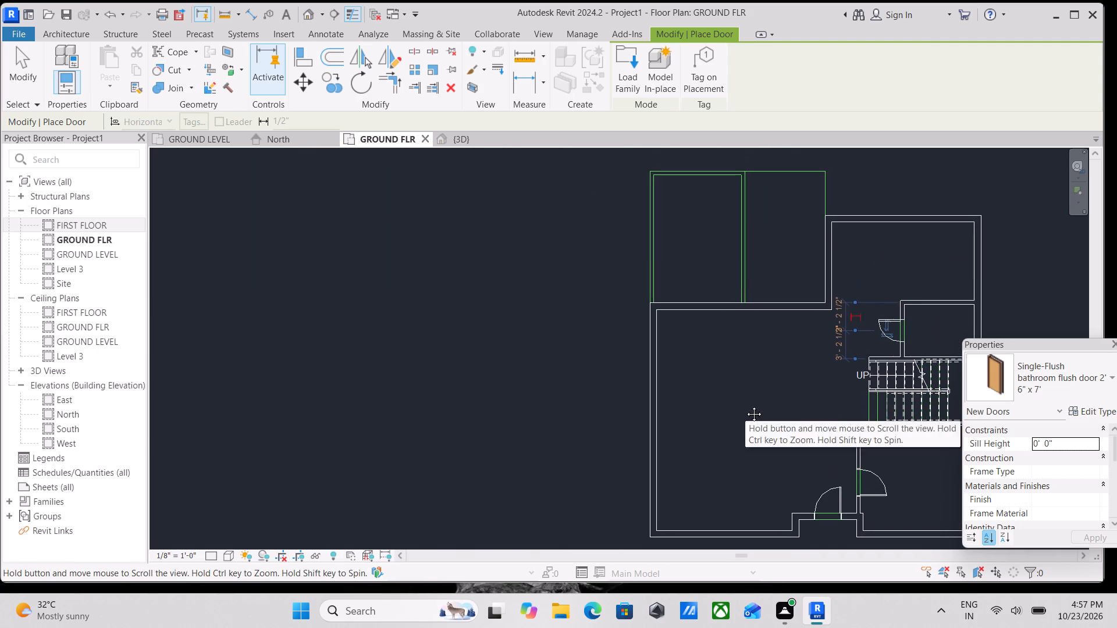
middle_drag(745, 405, 767, 345)
key(Escape)
scroll(1115, 430, up, 2)
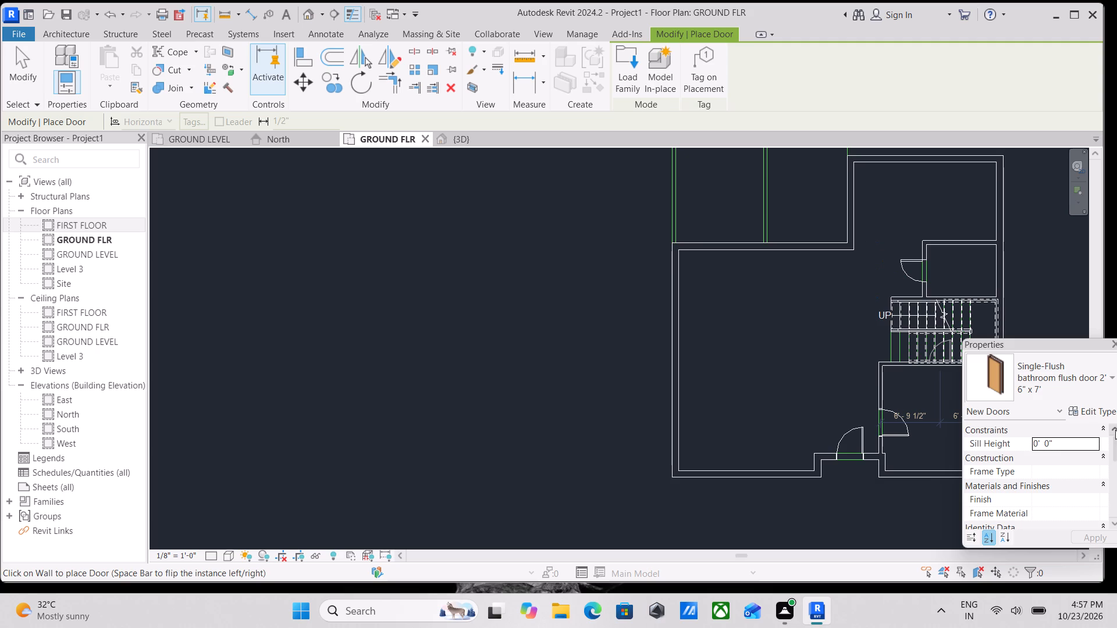
scroll(848, 509, up, 2)
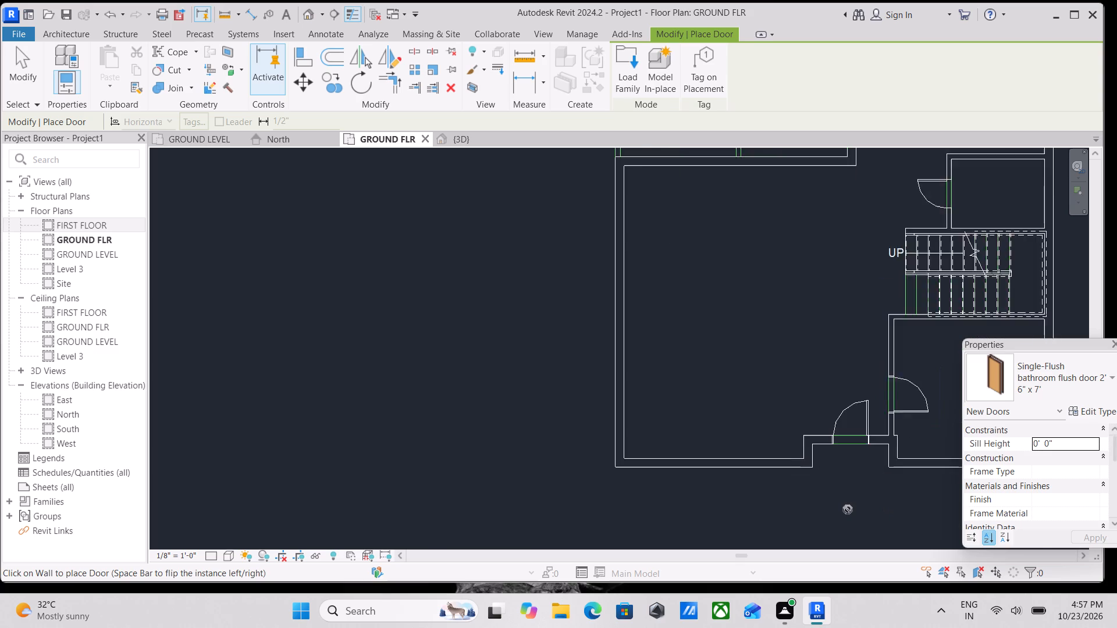
scroll(848, 509, up, 1)
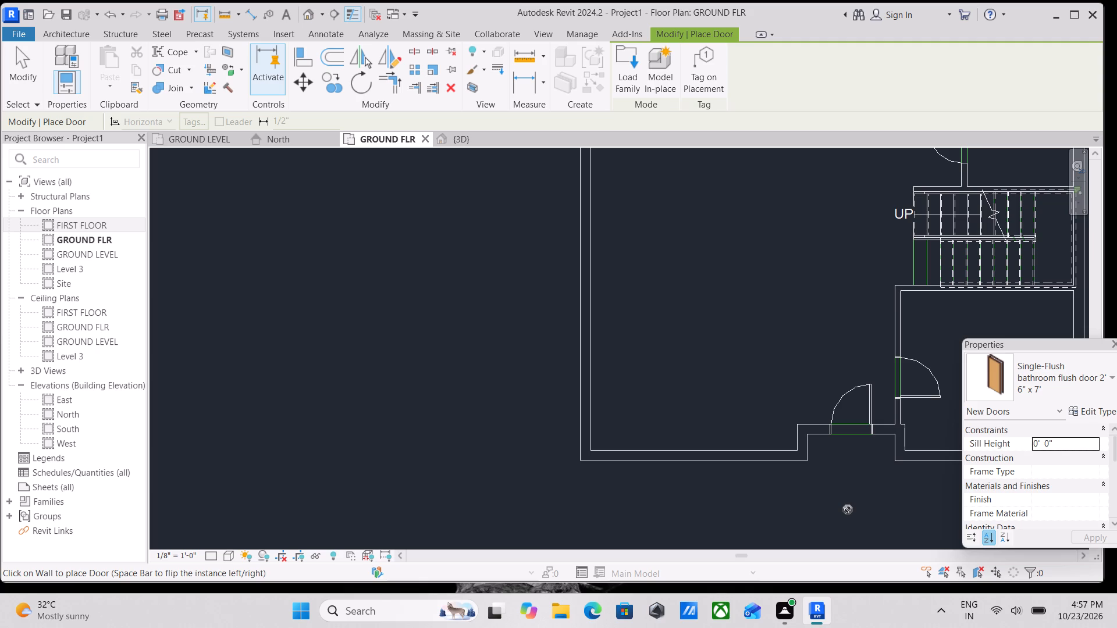
key(Escape)
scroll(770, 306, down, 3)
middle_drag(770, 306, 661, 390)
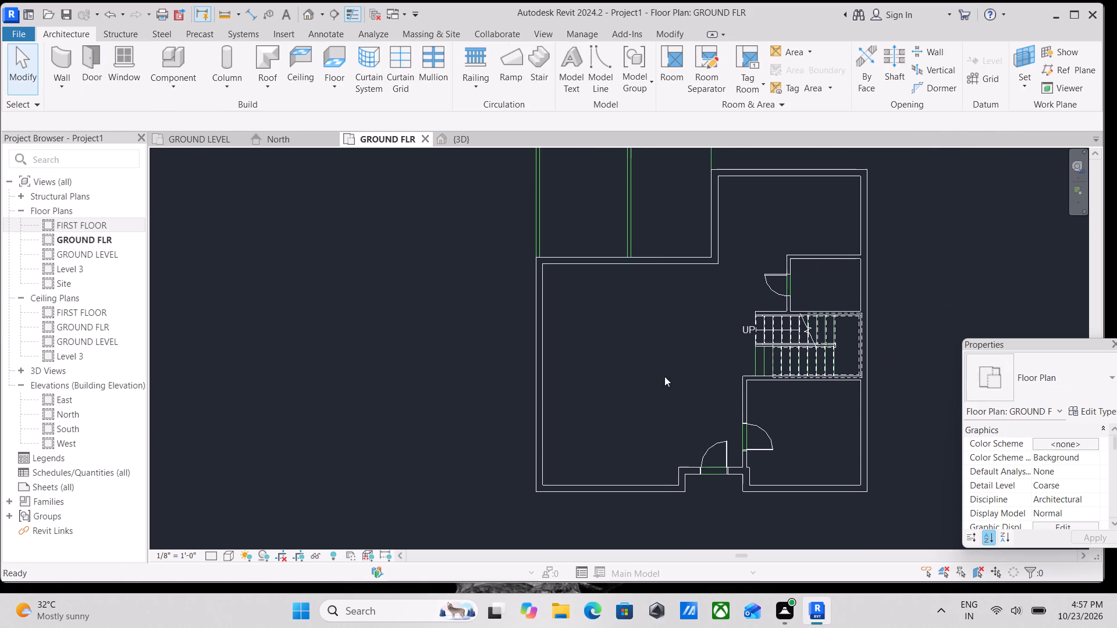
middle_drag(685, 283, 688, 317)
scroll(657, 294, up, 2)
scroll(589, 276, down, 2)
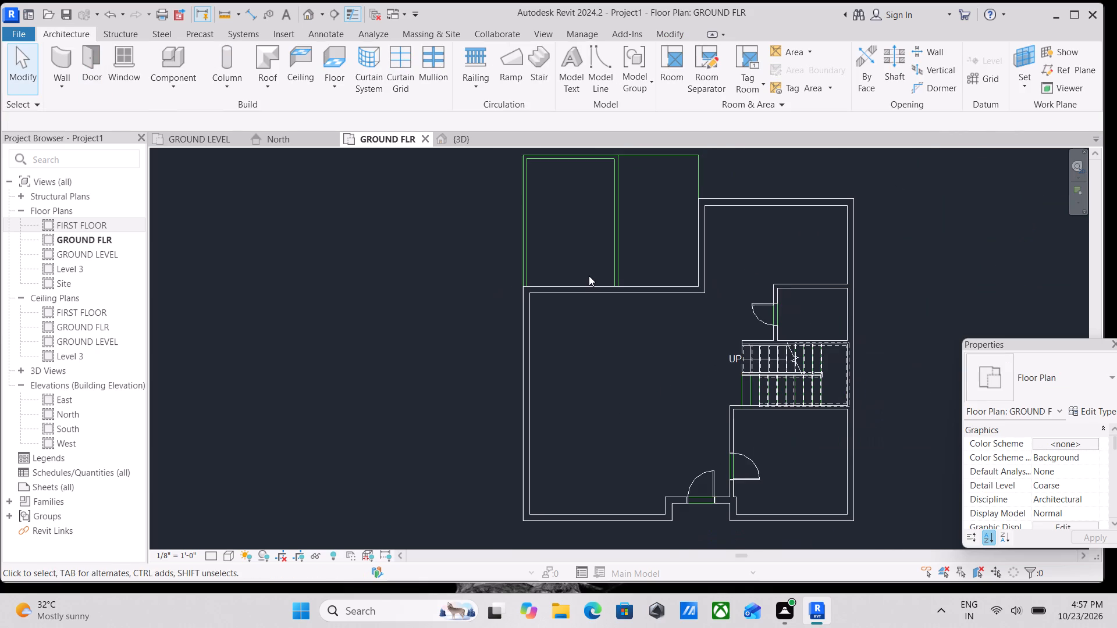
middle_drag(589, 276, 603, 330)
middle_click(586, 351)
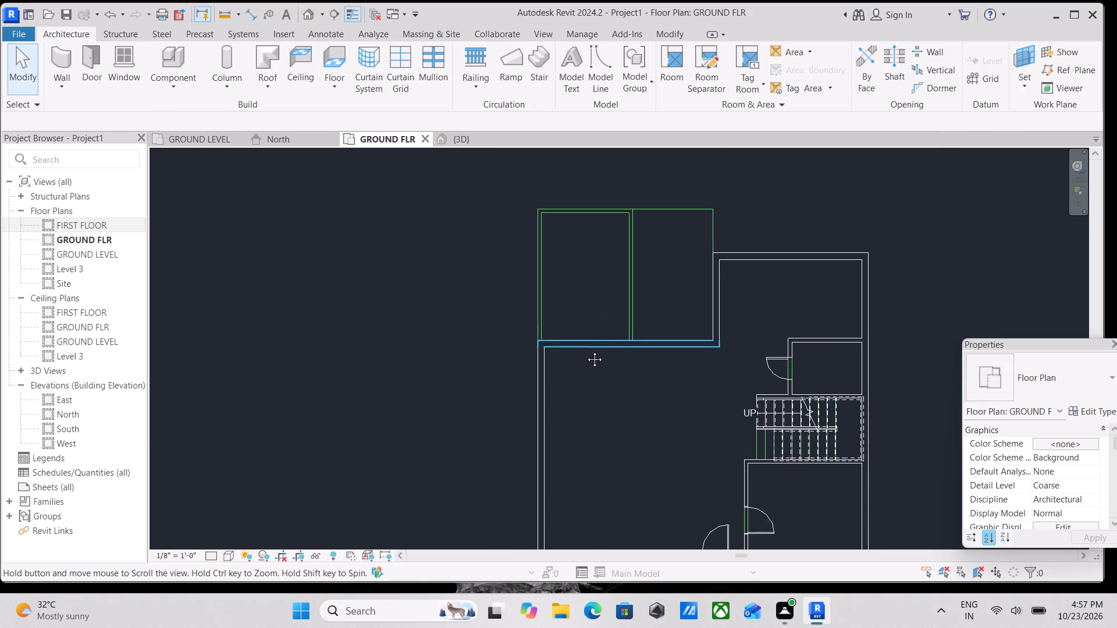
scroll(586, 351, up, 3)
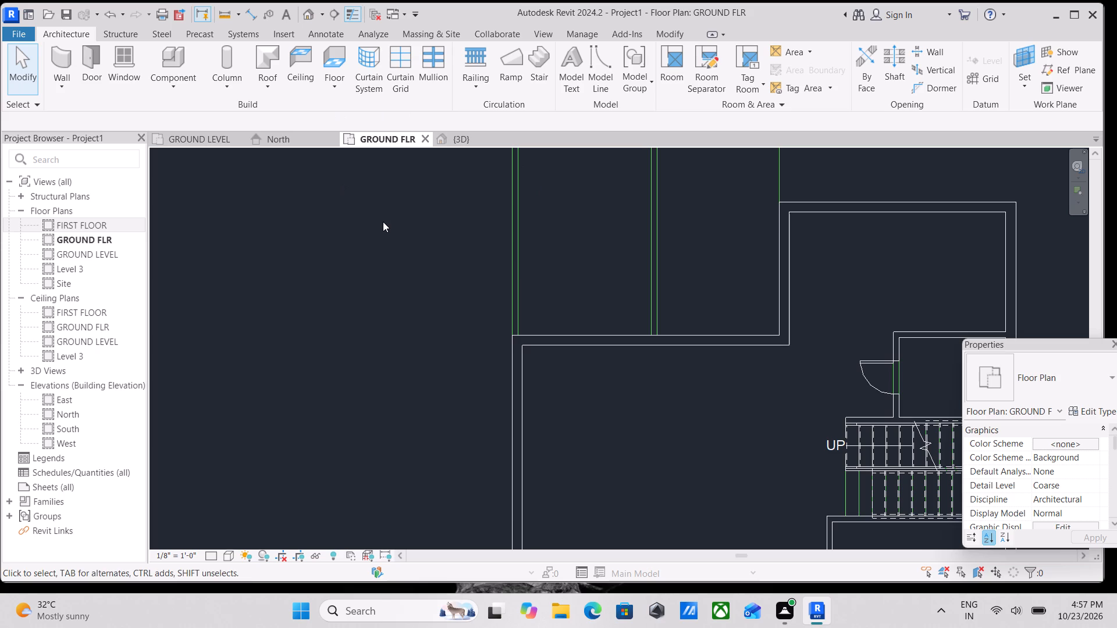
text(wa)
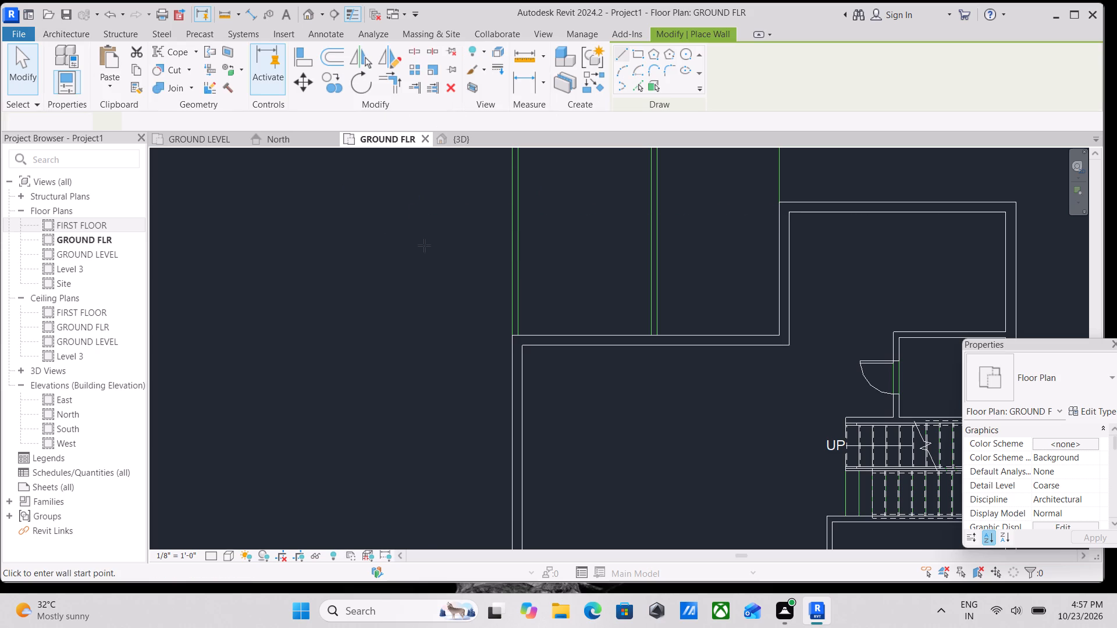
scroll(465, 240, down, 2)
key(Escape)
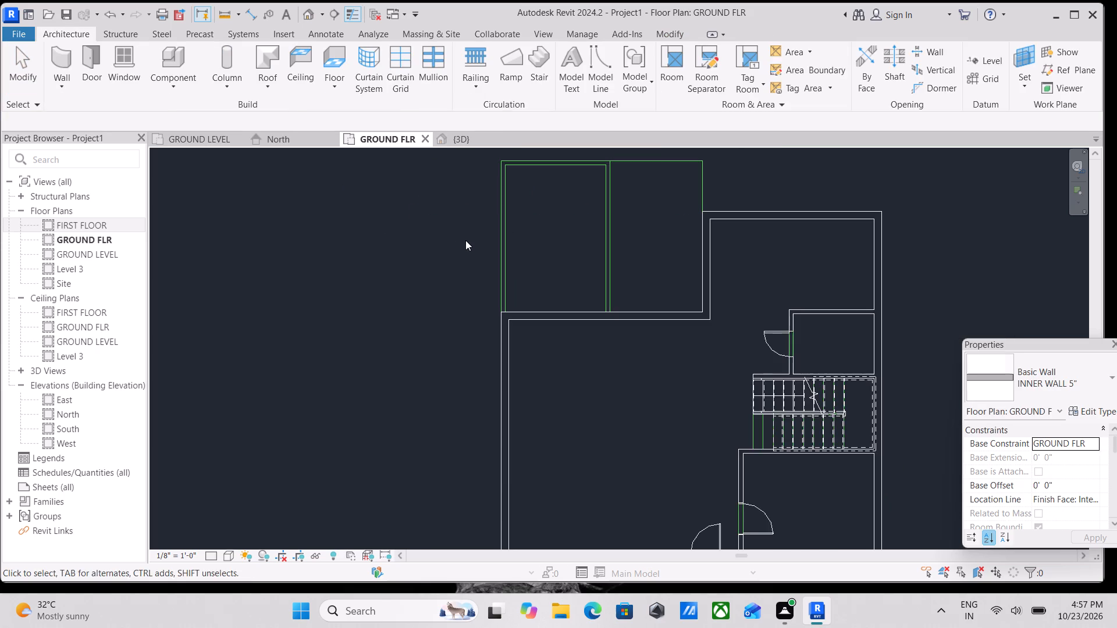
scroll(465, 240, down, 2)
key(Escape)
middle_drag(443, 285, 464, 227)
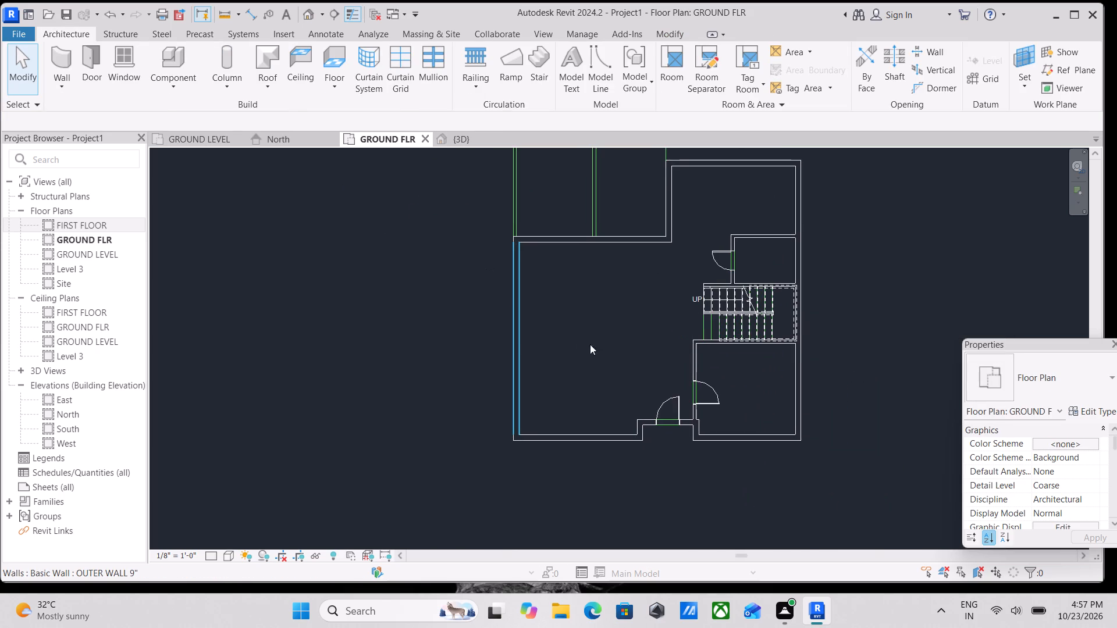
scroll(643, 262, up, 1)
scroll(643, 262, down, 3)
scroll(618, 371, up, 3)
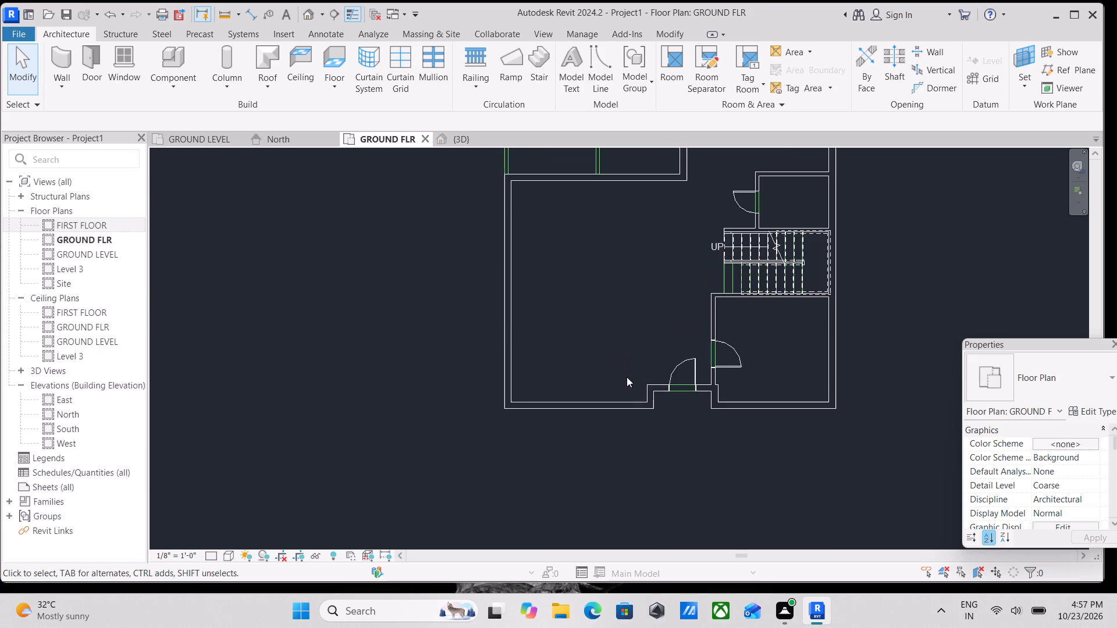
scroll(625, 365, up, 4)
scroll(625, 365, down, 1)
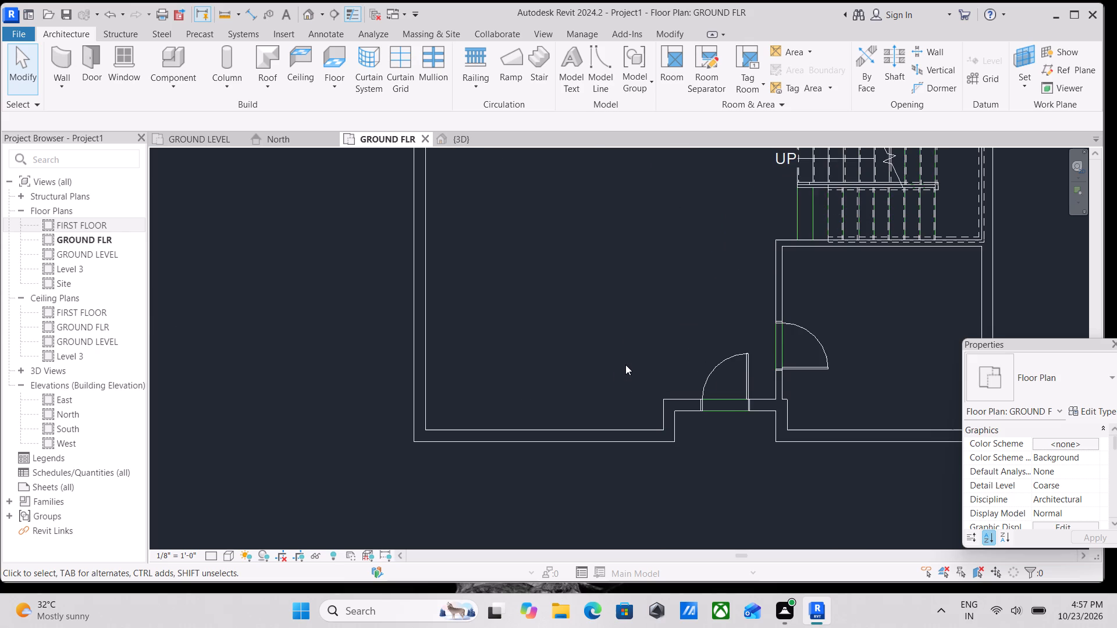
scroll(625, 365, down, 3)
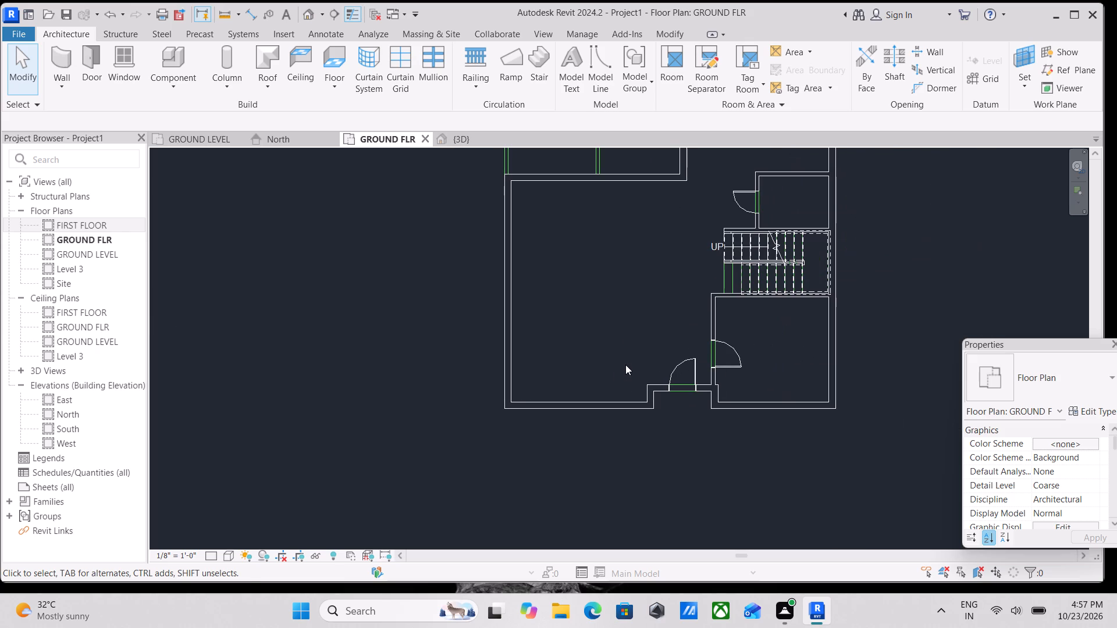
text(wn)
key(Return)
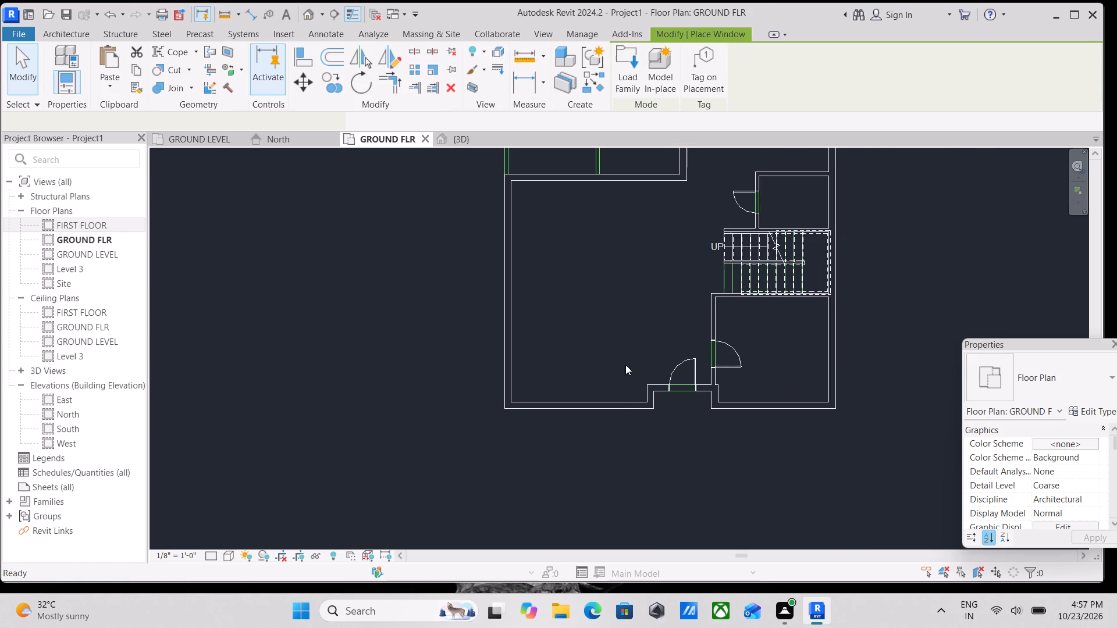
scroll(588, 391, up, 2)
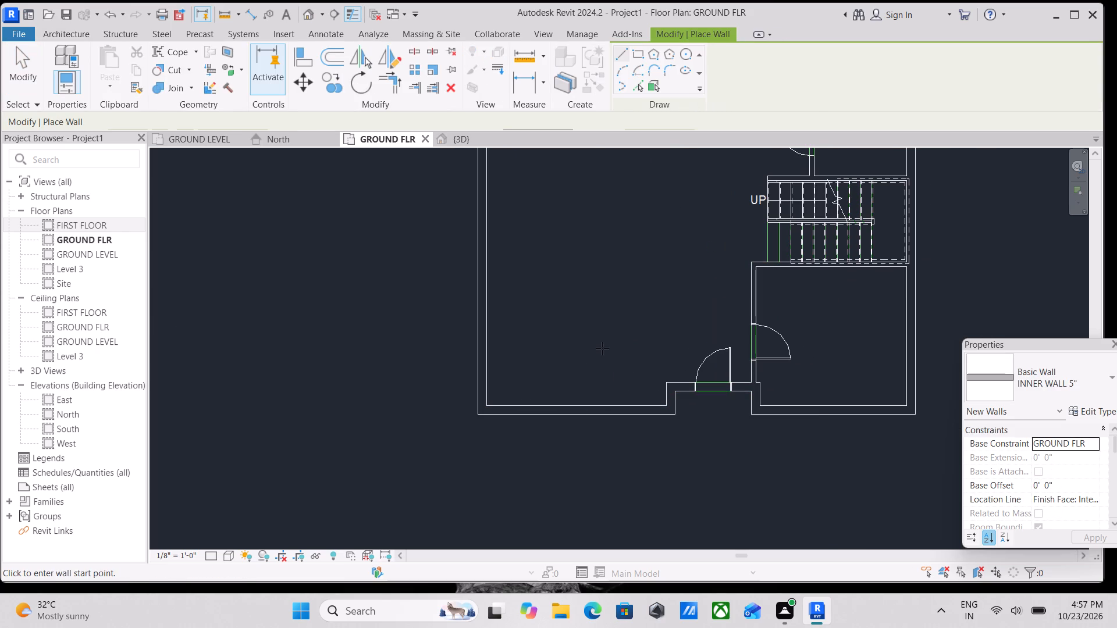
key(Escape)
Start window placement and browse to the US library folder for a family to load.
text(wn)
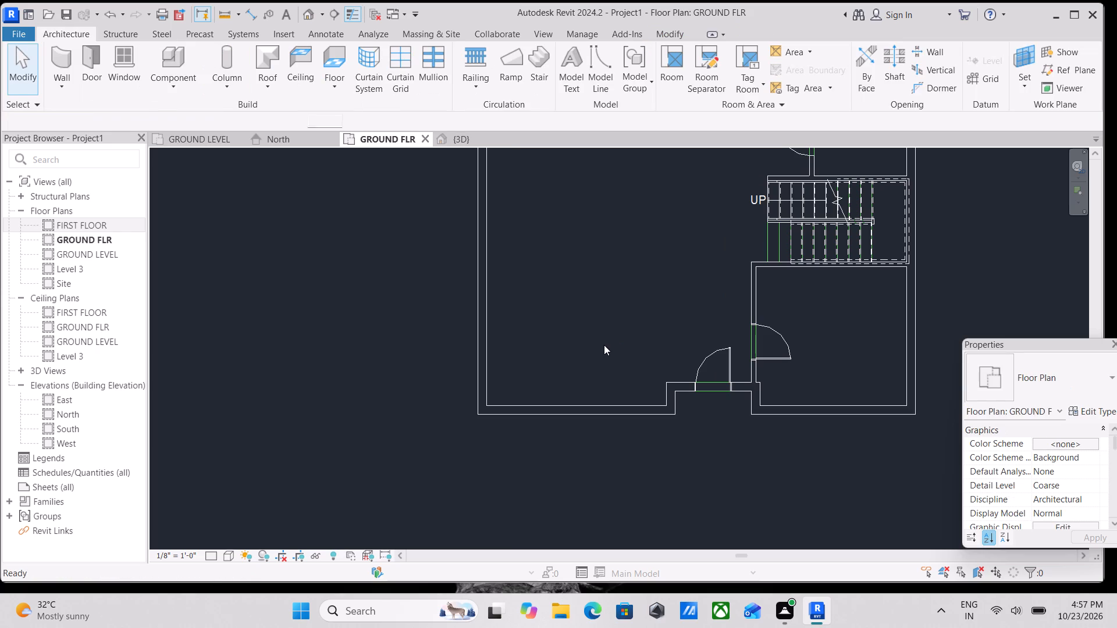
click(1079, 389)
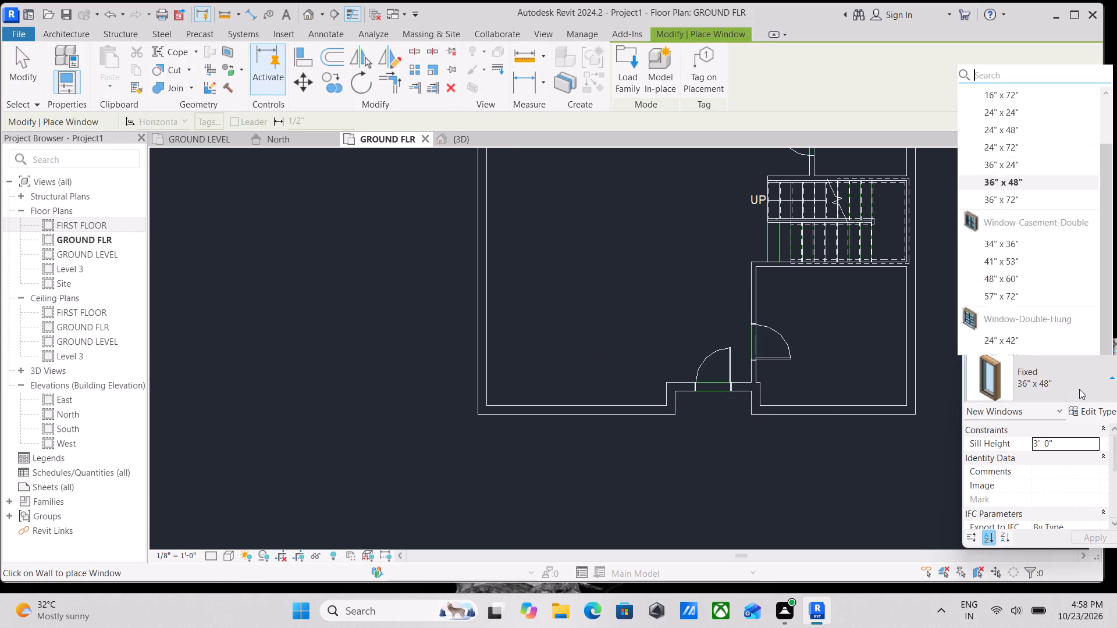
click(635, 70)
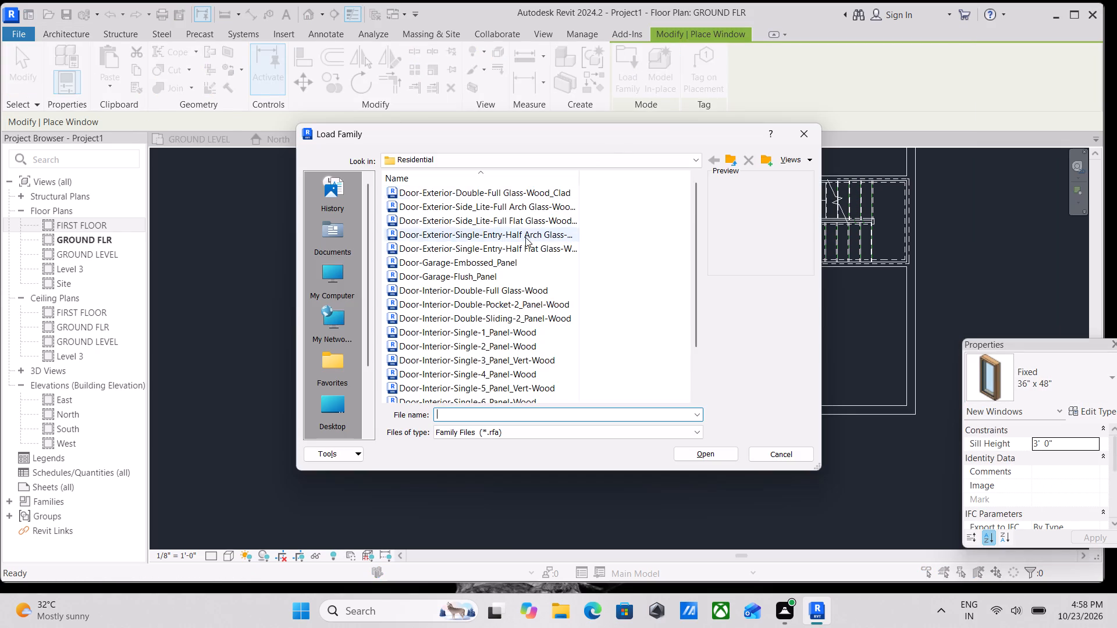
scroll(476, 261, down, 1)
click(476, 261)
scroll(472, 244, down, 2)
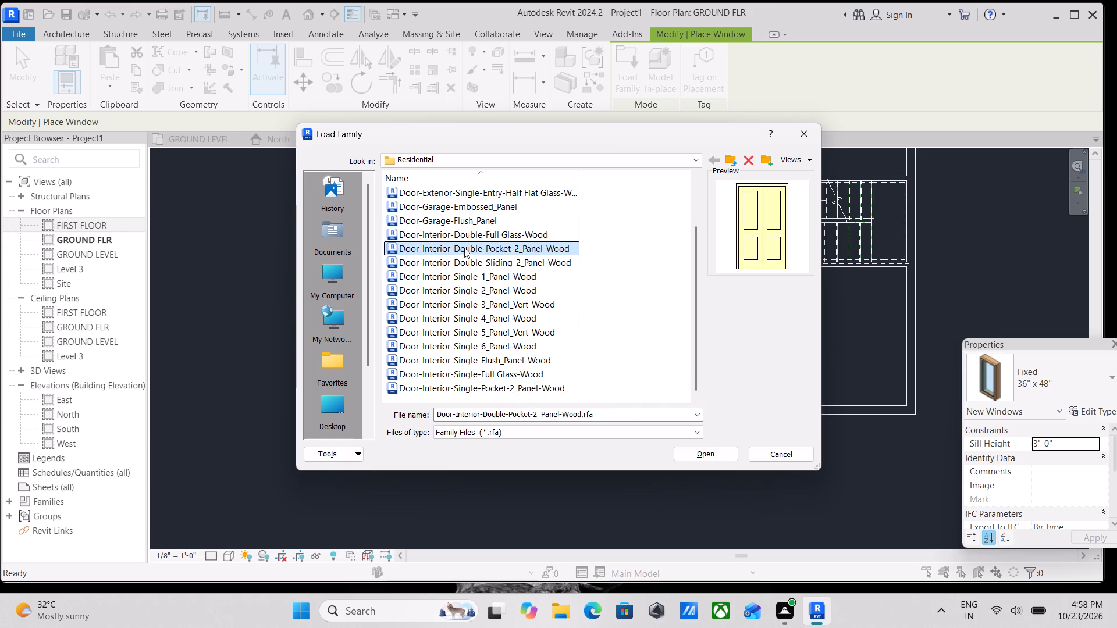
scroll(435, 242, up, 6)
scroll(401, 276, up, 3)
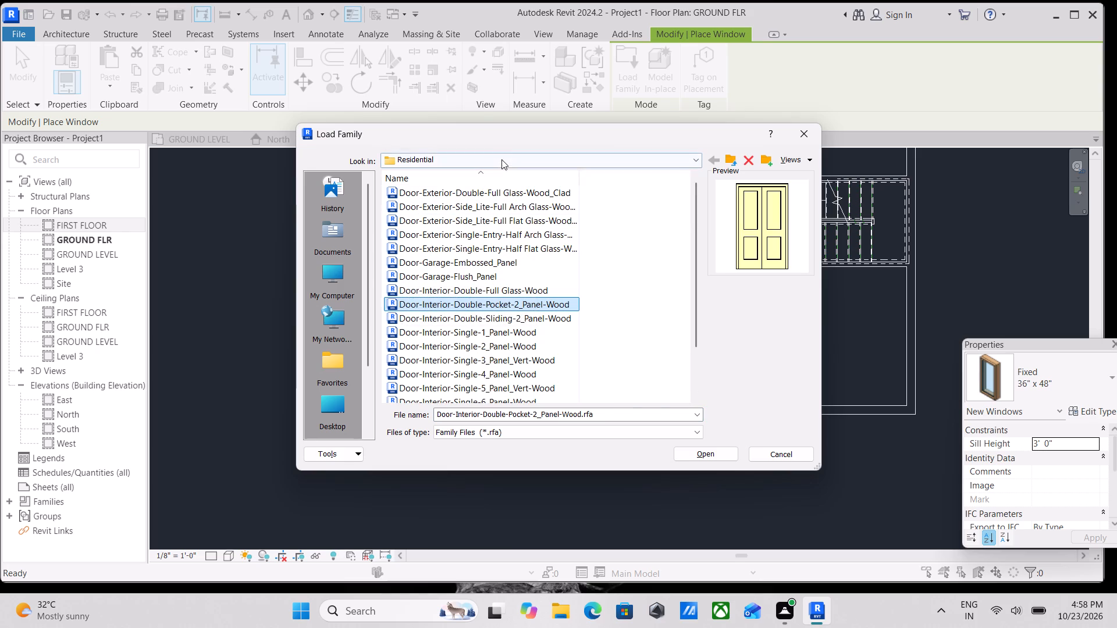
click(501, 159)
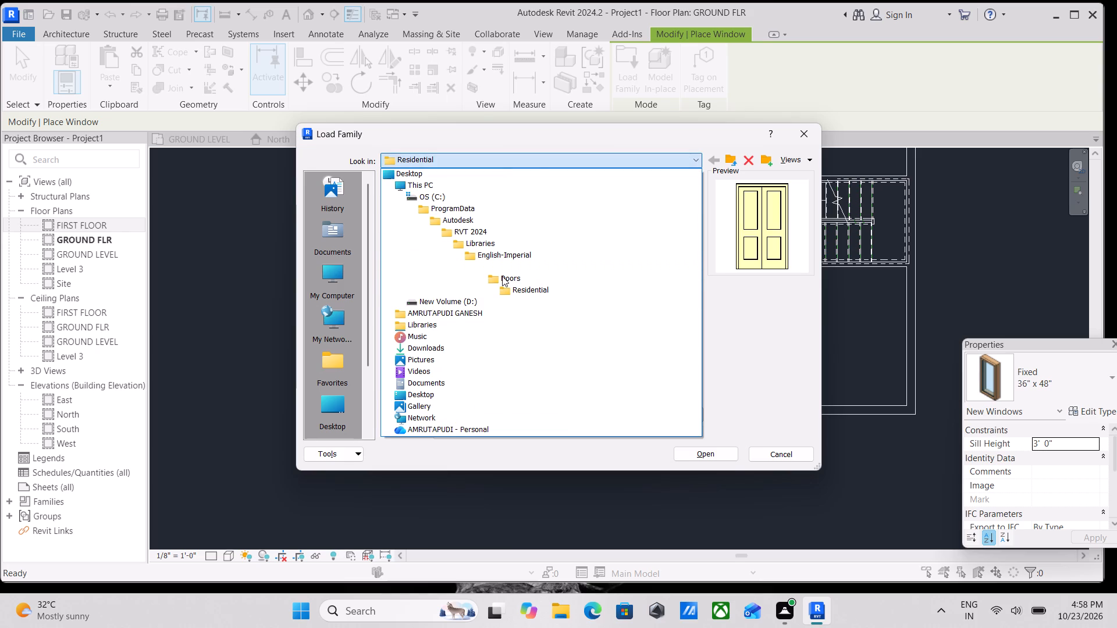
click(498, 267)
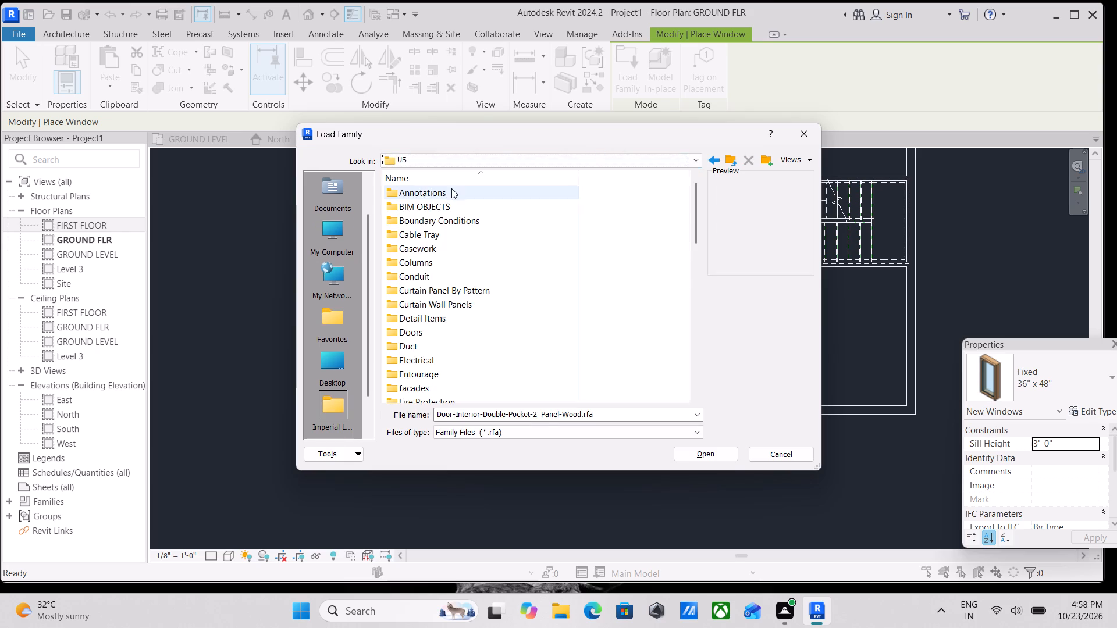
Open the Windows folder within the US family library.
scroll(425, 251, down, 4)
scroll(424, 305, down, 8)
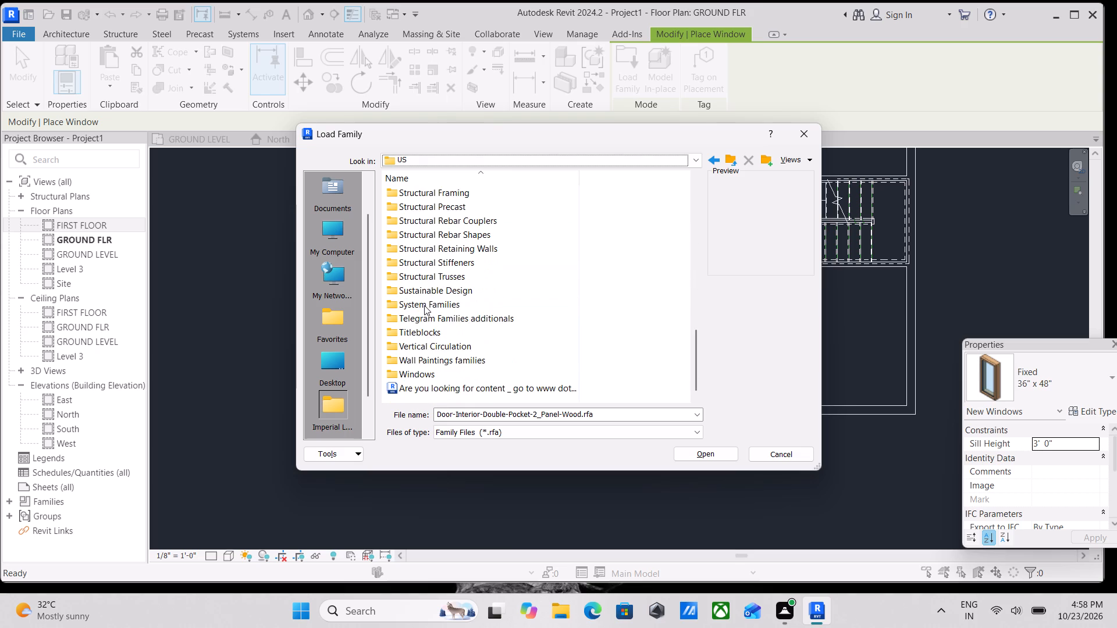
scroll(424, 305, down, 2)
scroll(424, 305, up, 19)
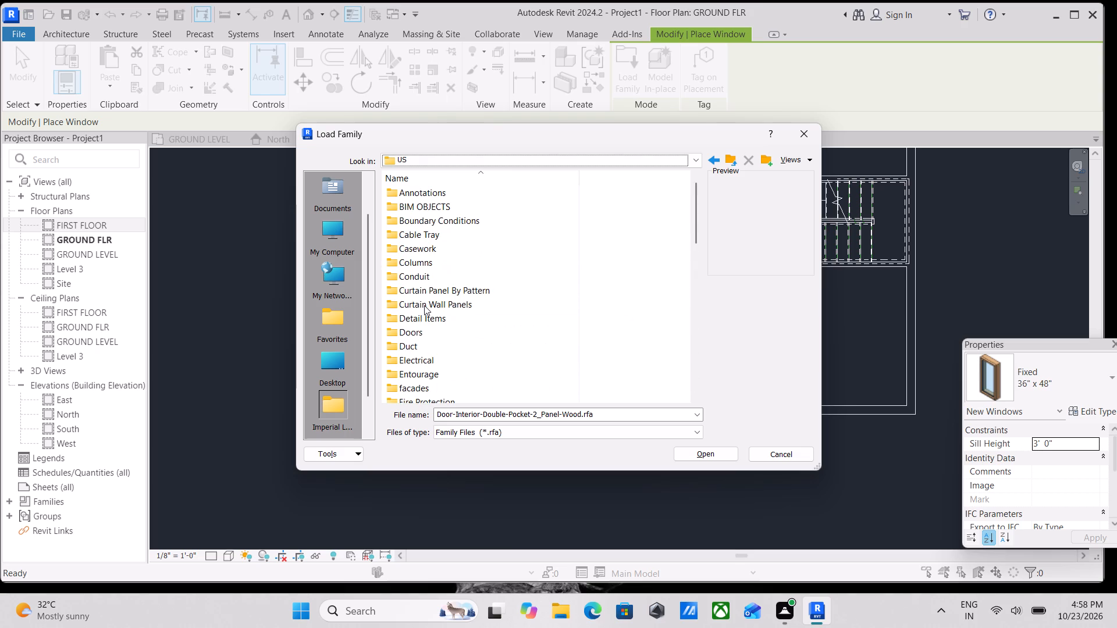
scroll(405, 293, down, 7)
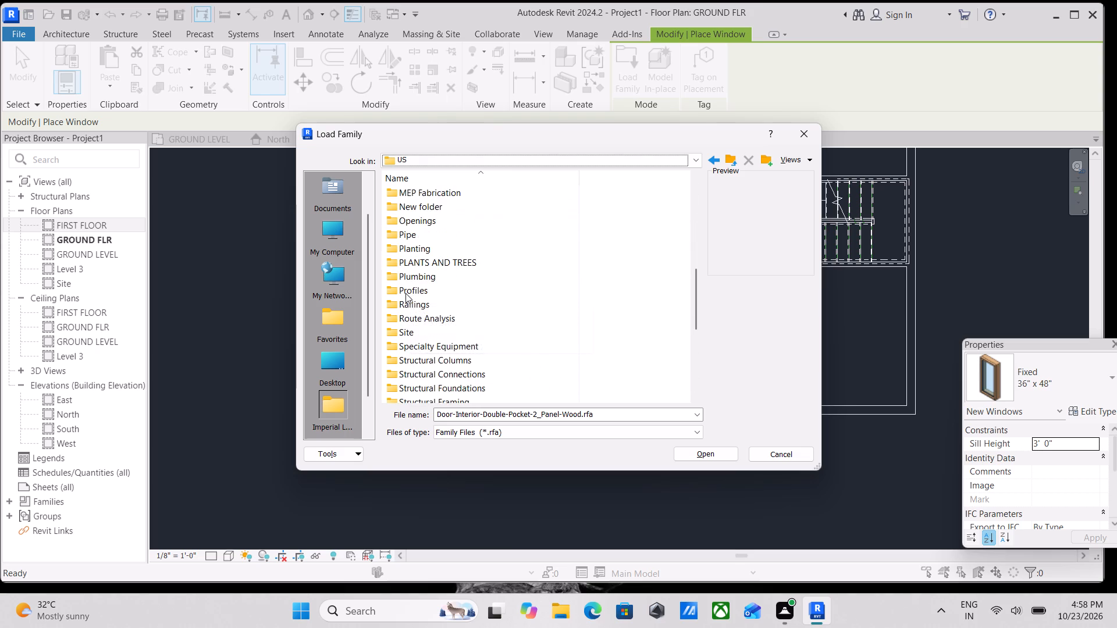
scroll(405, 293, down, 11)
scroll(405, 293, up, 3)
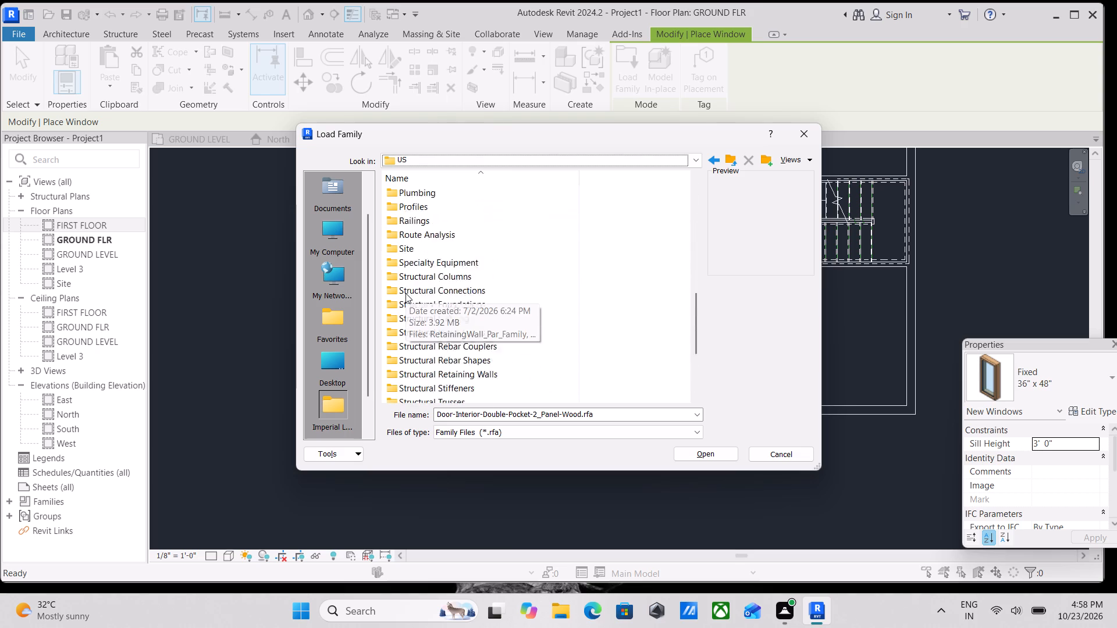
scroll(405, 293, up, 1)
scroll(405, 293, down, 4)
double_click(415, 377)
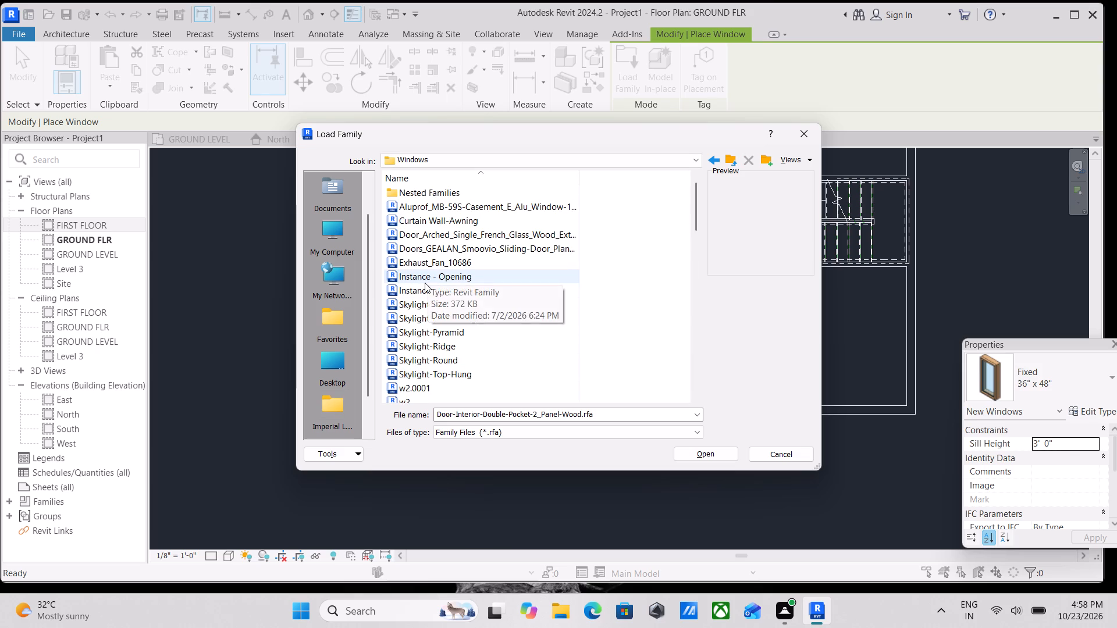
Preview the families in the Windows folder and load the Window-Awning-Variable family.
click(425, 283)
click(426, 263)
click(431, 251)
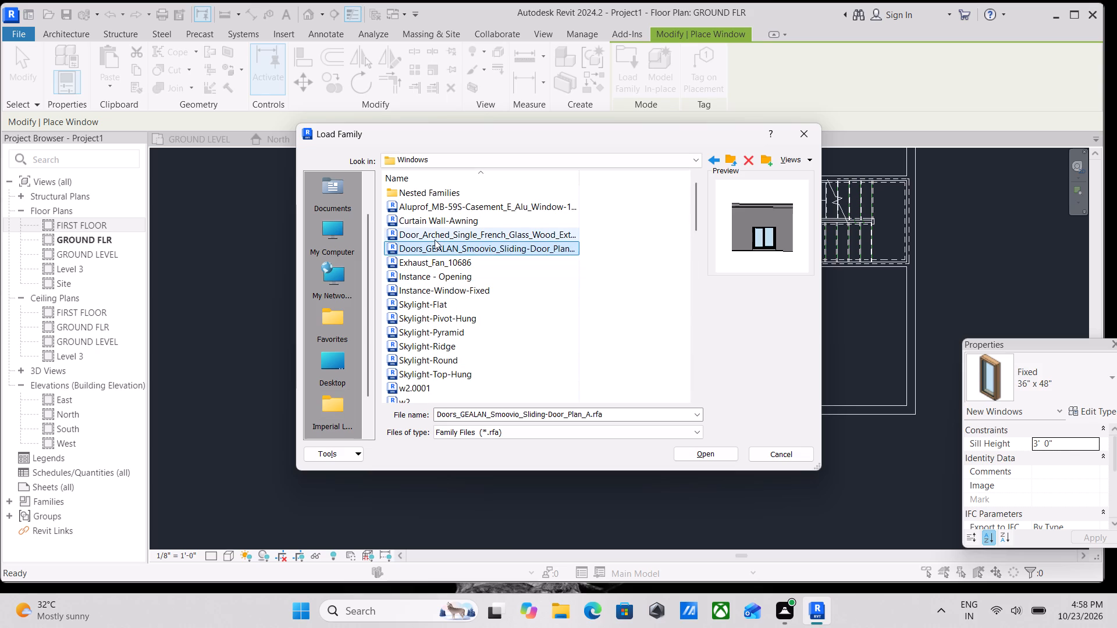
click(435, 238)
click(437, 216)
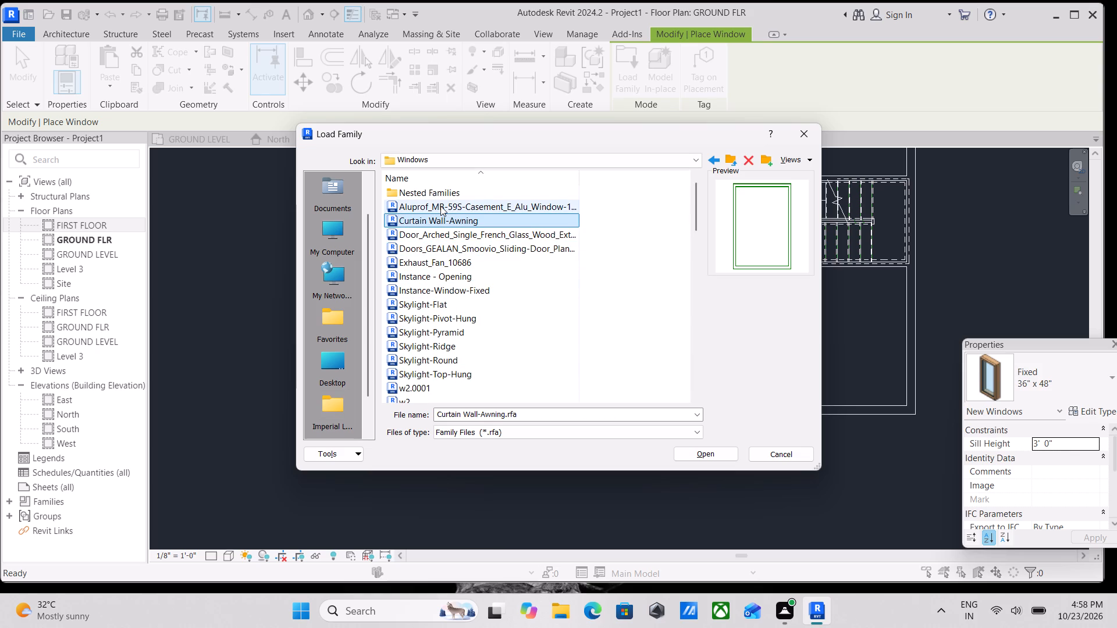
click(440, 206)
click(429, 250)
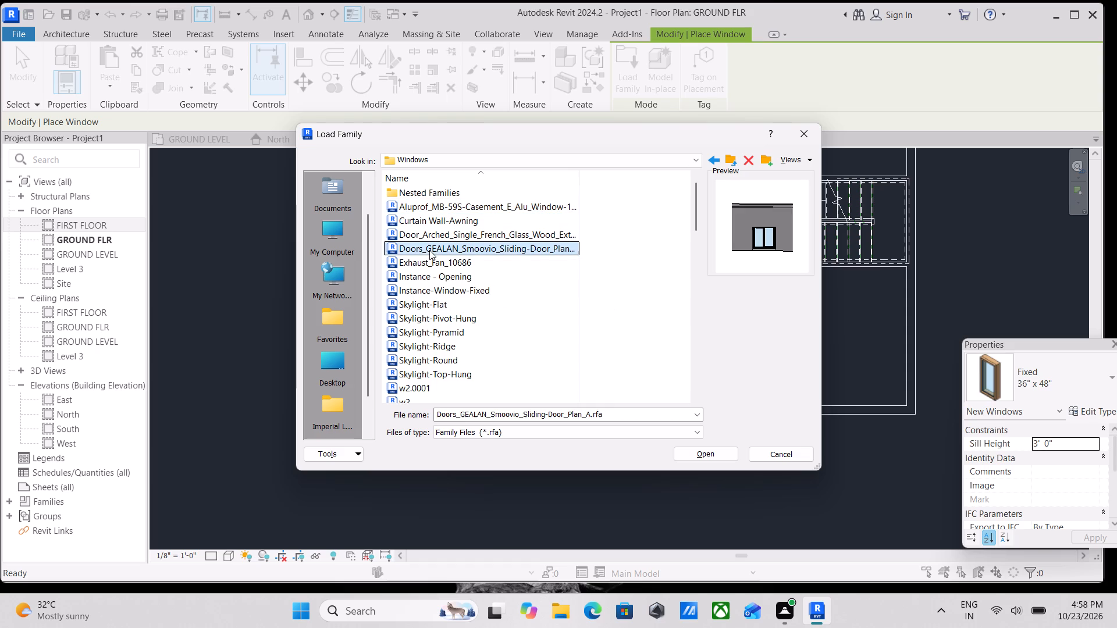
click(436, 235)
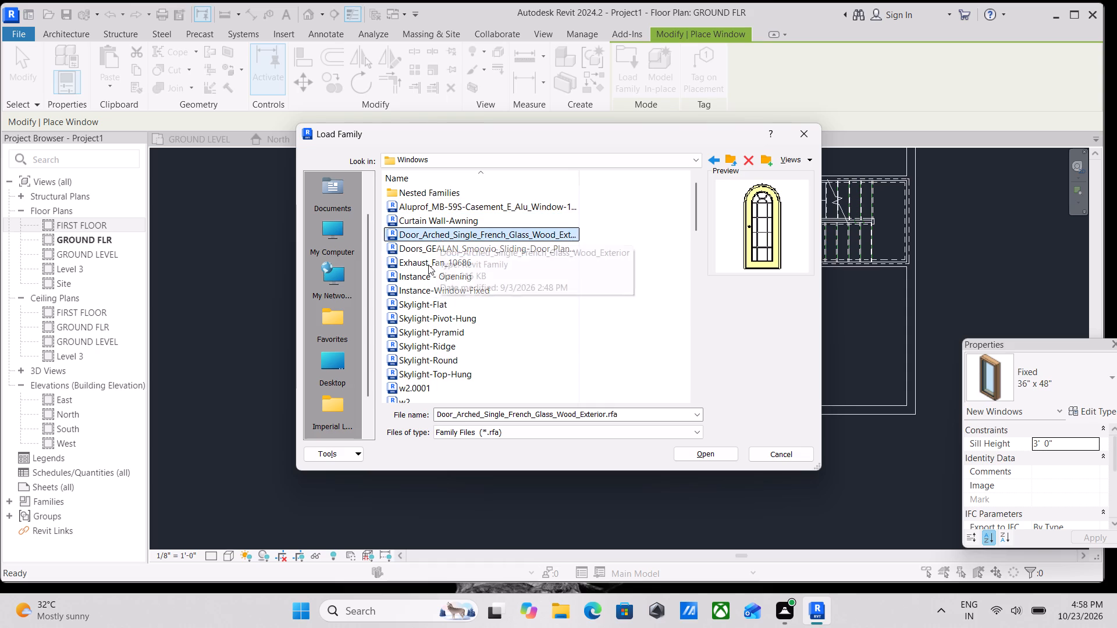
scroll(414, 345, down, 2)
click(434, 323)
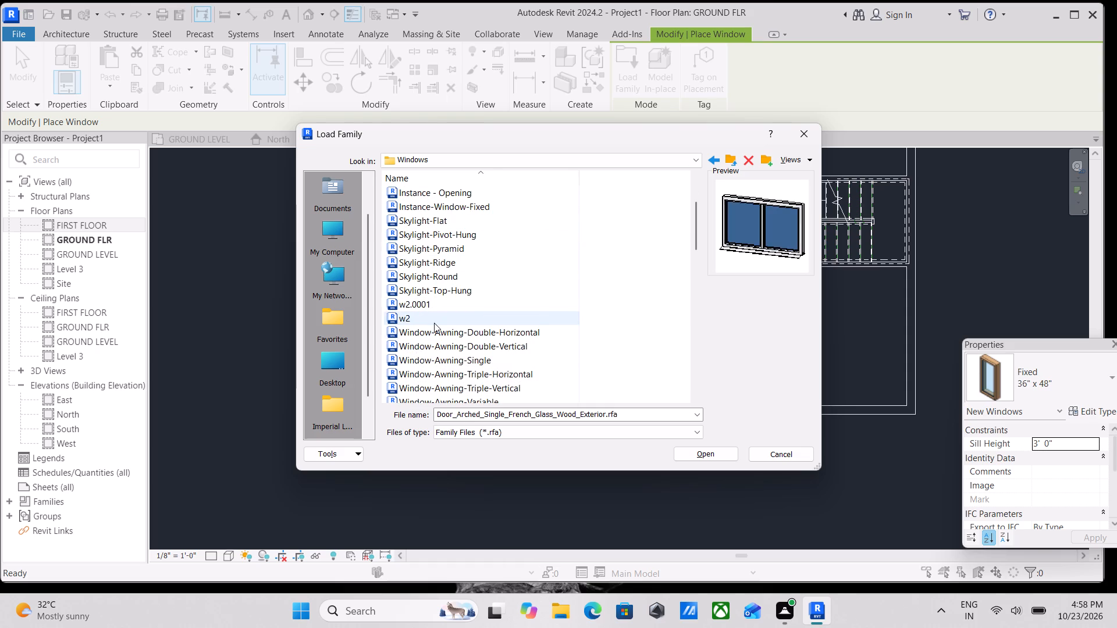
click(433, 351)
click(435, 337)
scroll(435, 337, down, 3)
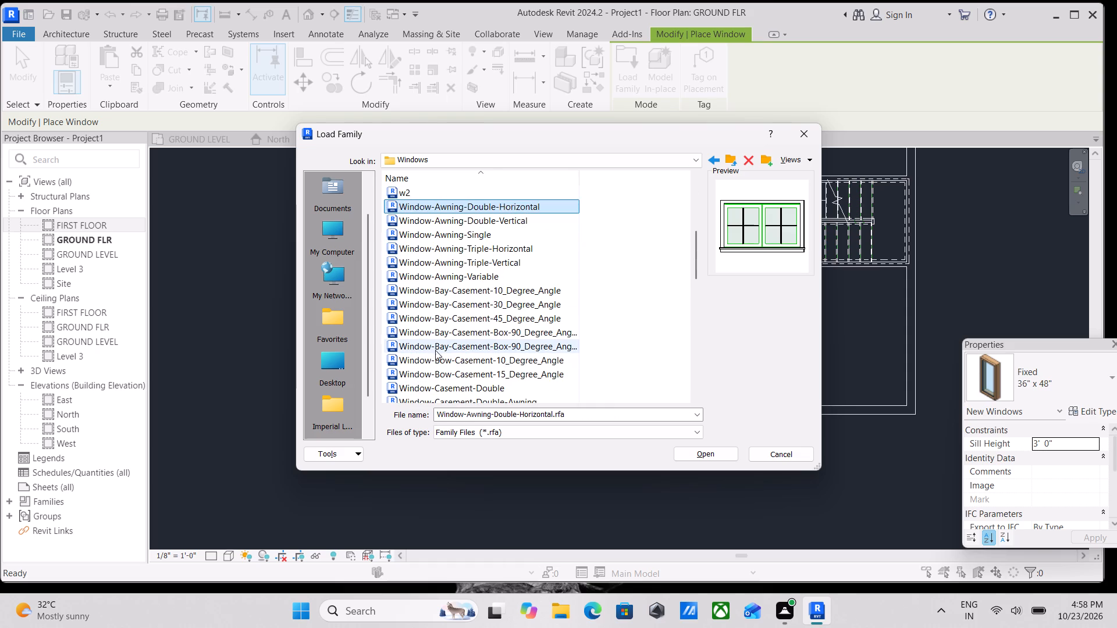
click(436, 347)
click(442, 324)
click(455, 294)
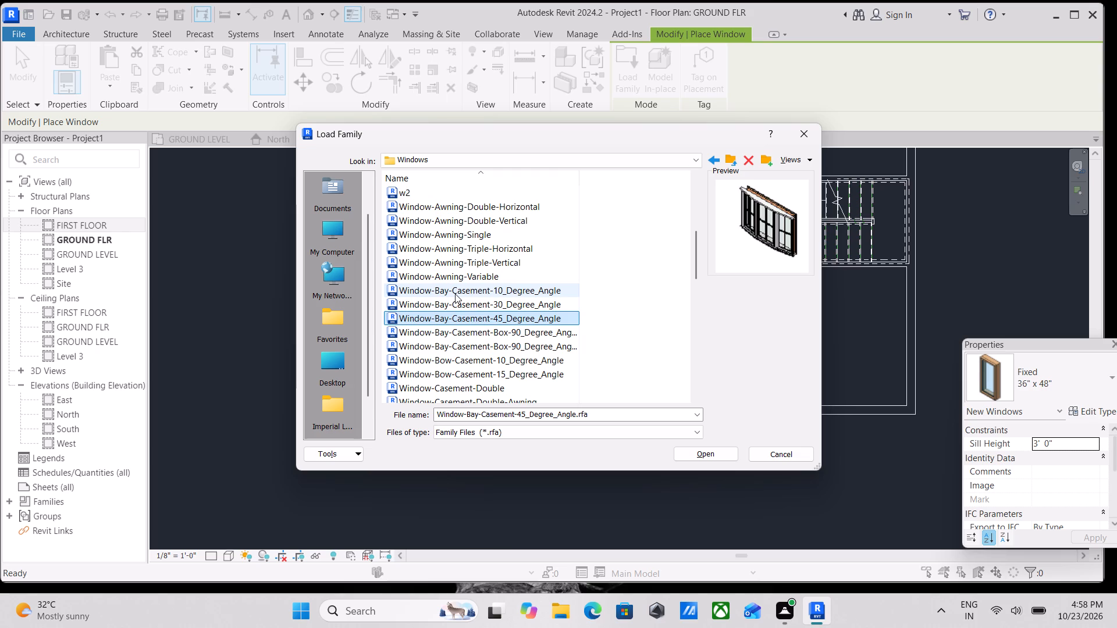
double_click(458, 283)
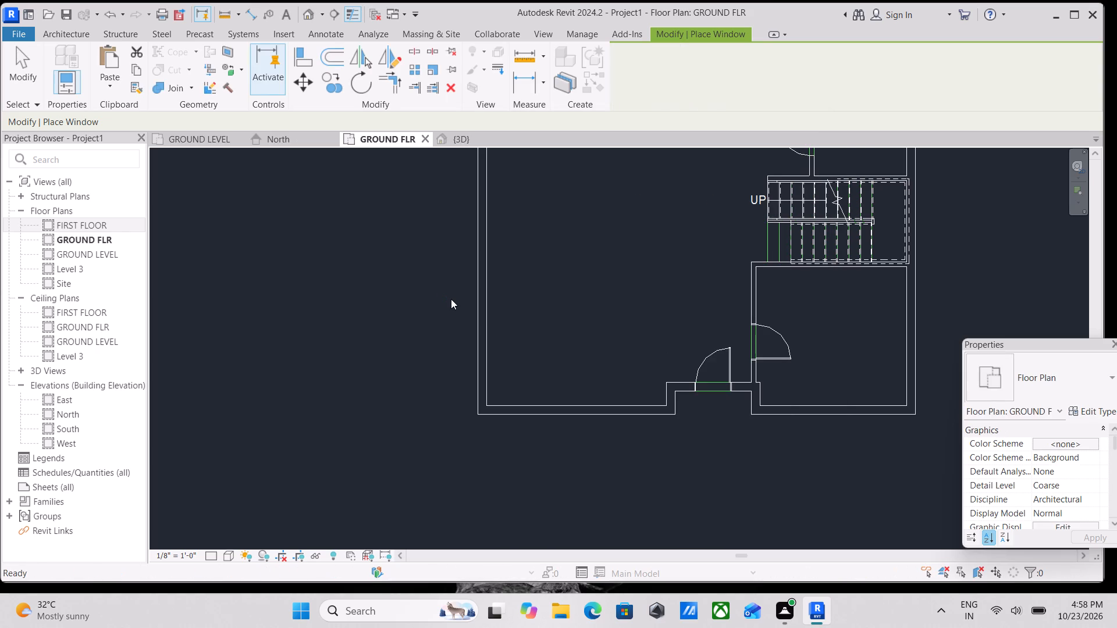
Place a 72" x 53" Window-Awning-Variable window in the large room's south wall, about 8' 11" from its west end and 7' 4" from its east end.
scroll(629, 377, down, 2)
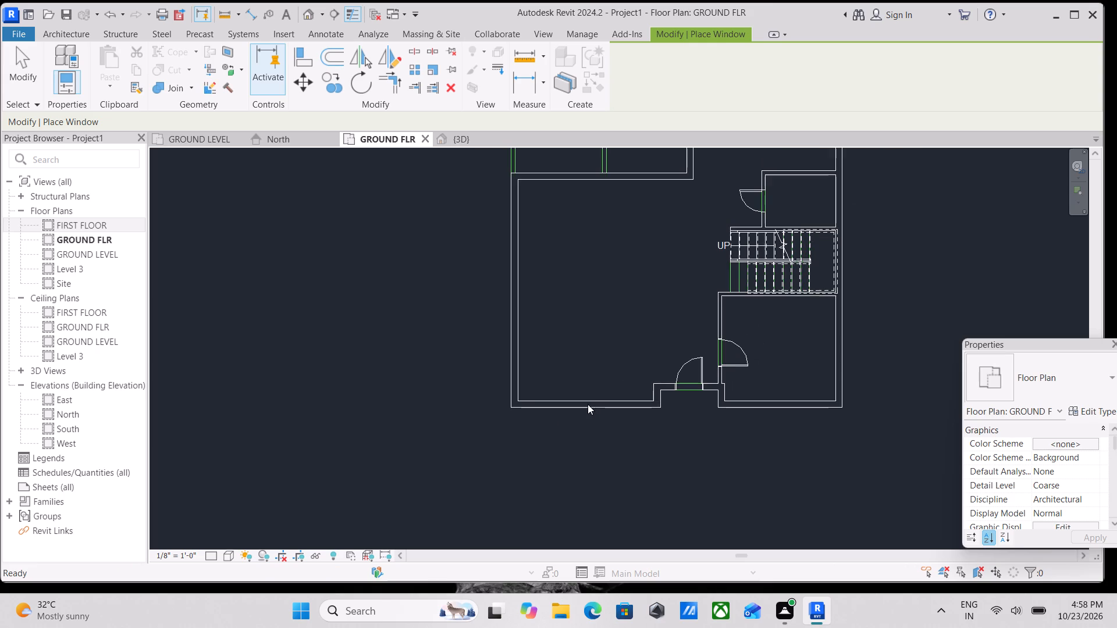
scroll(577, 403, up, 2)
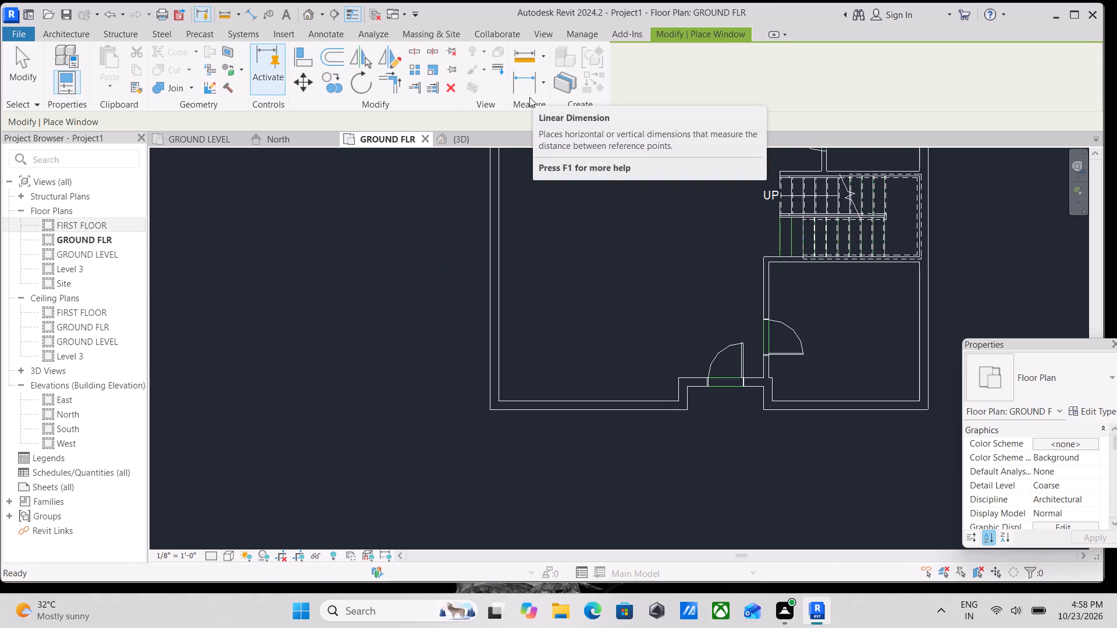
key(w)
key(n)
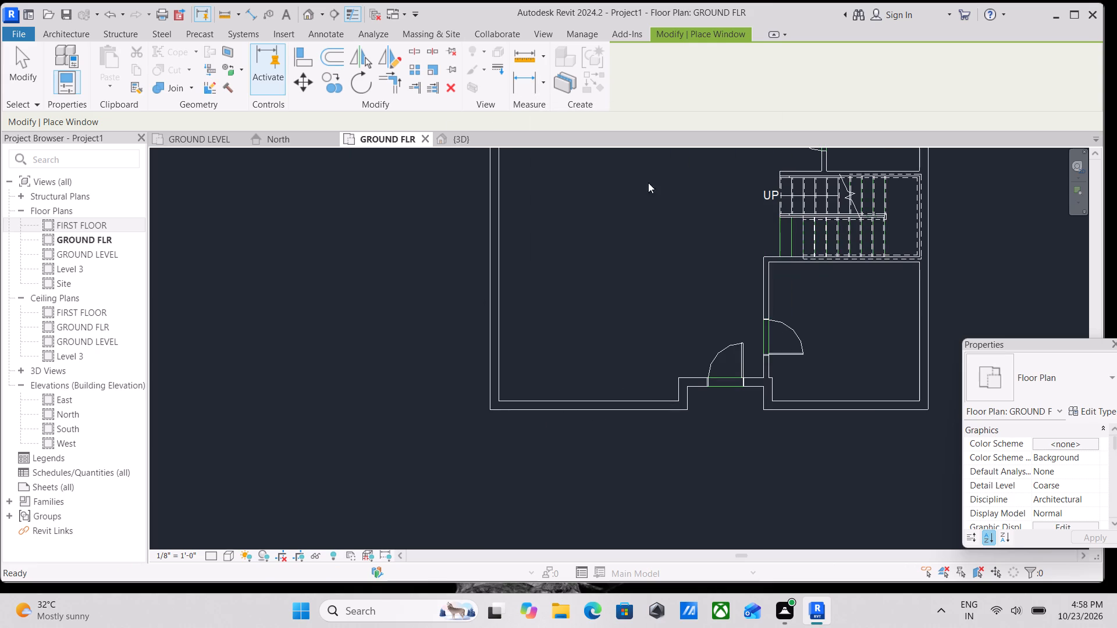
key(w)
key(n)
scroll(552, 401, down, 3)
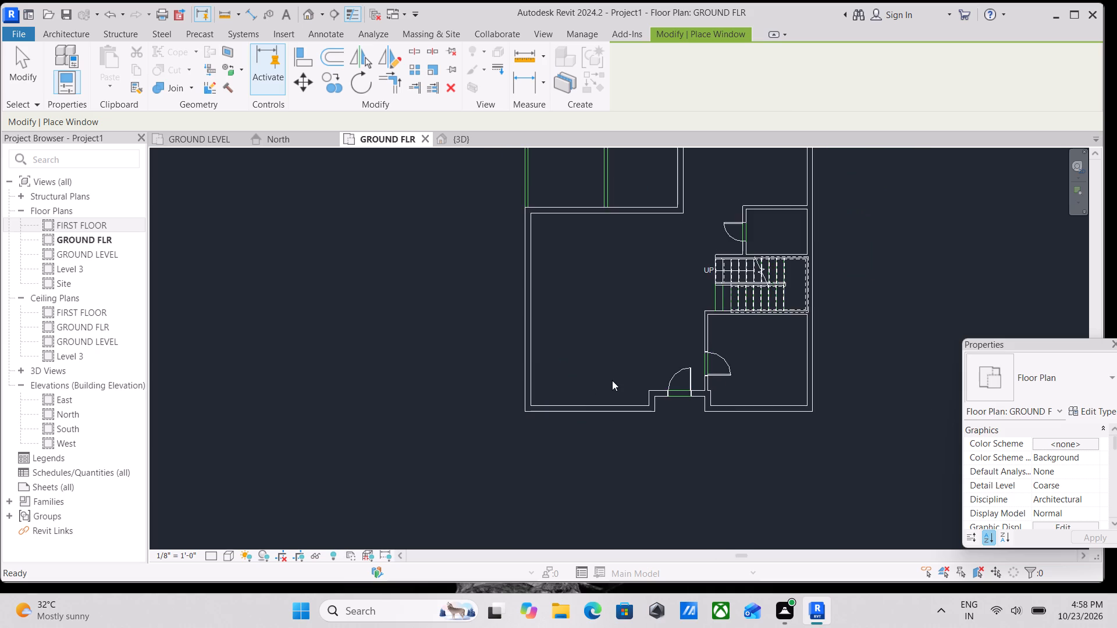
scroll(612, 380, up, 6)
text(wn)
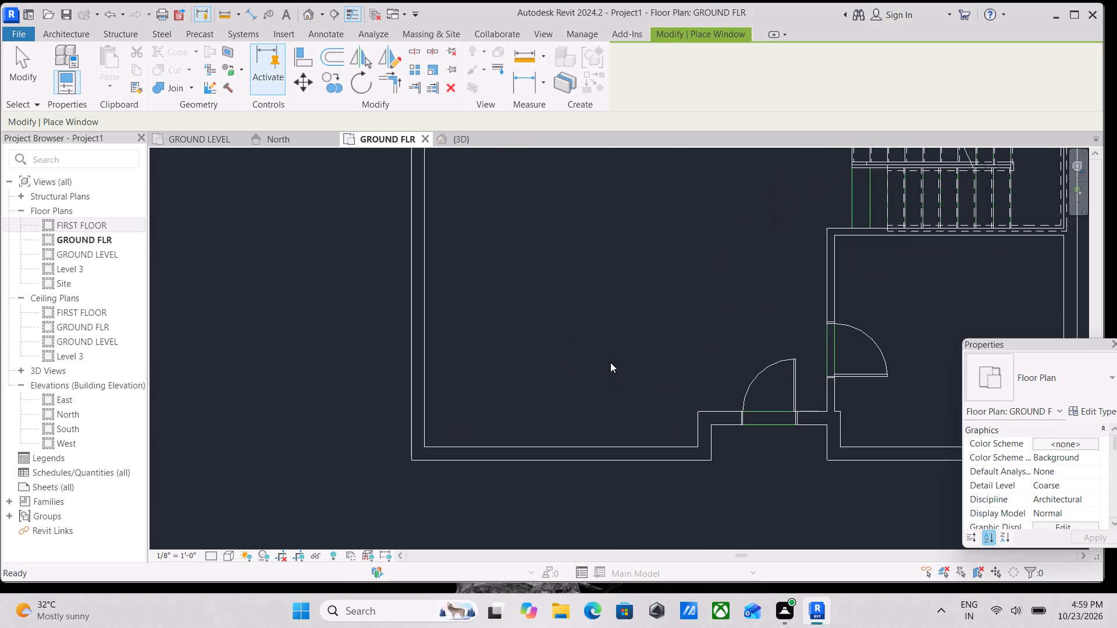
scroll(610, 356, down, 3)
click(72, 30)
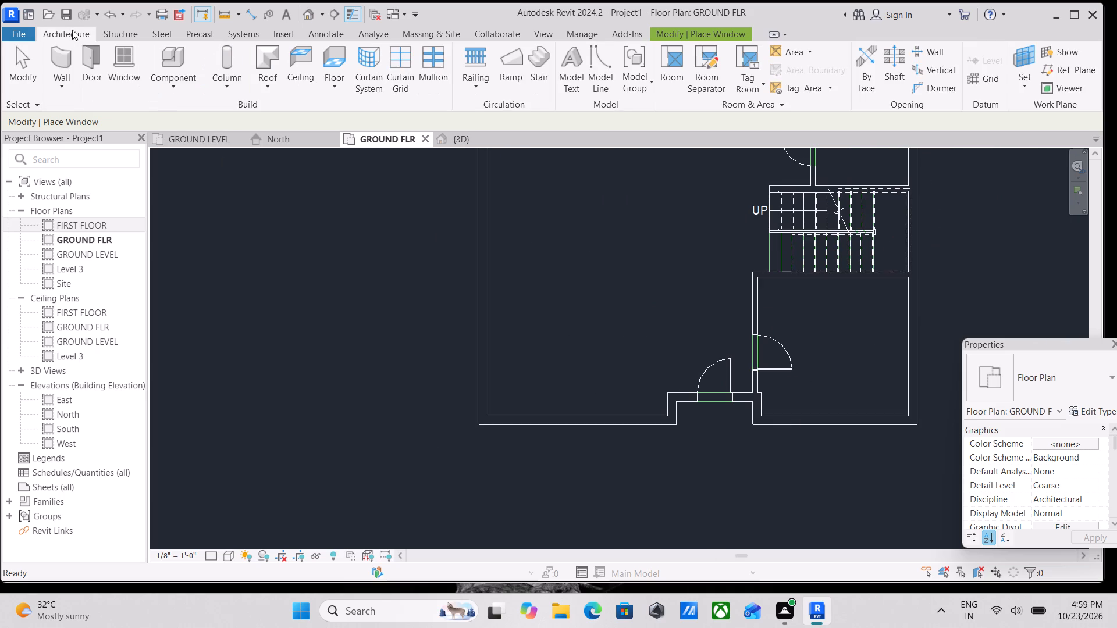
click(118, 69)
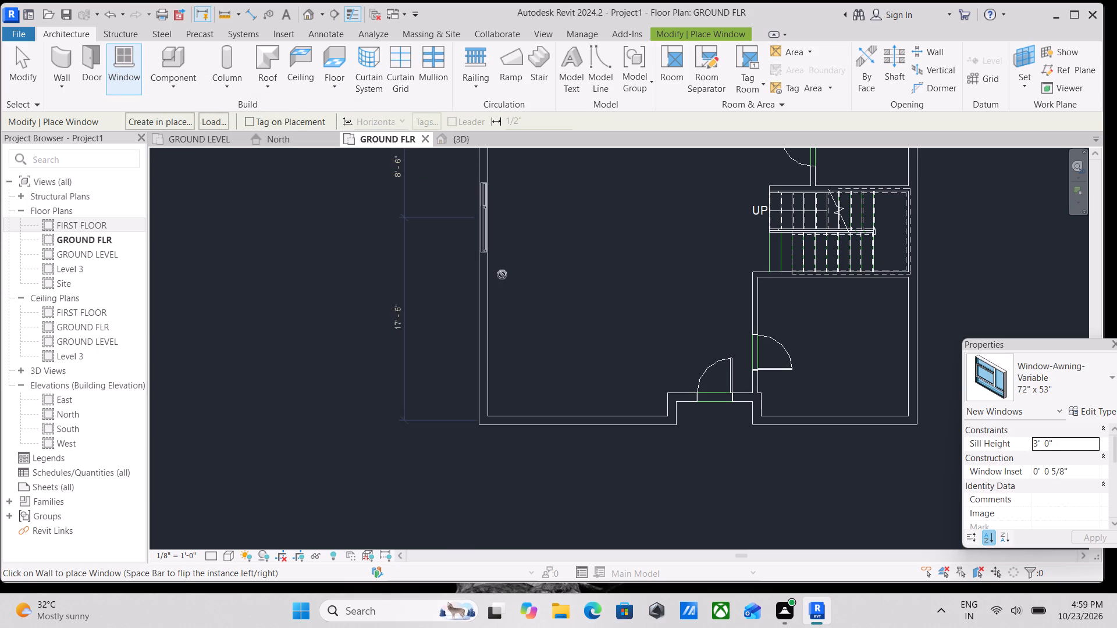
scroll(597, 420, up, 3)
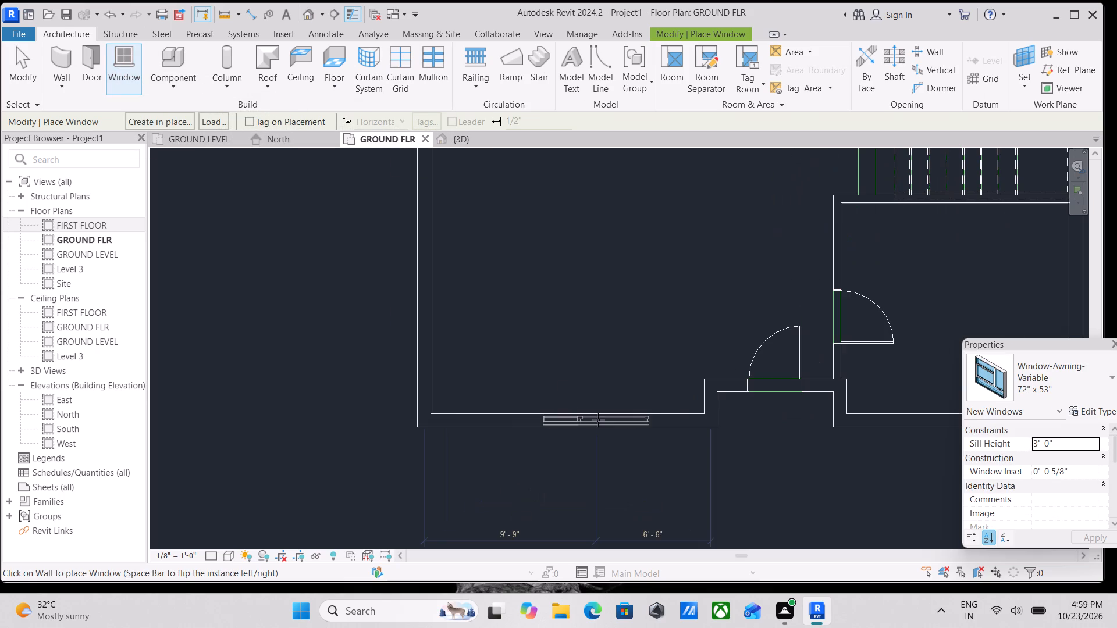
scroll(577, 422, up, 4)
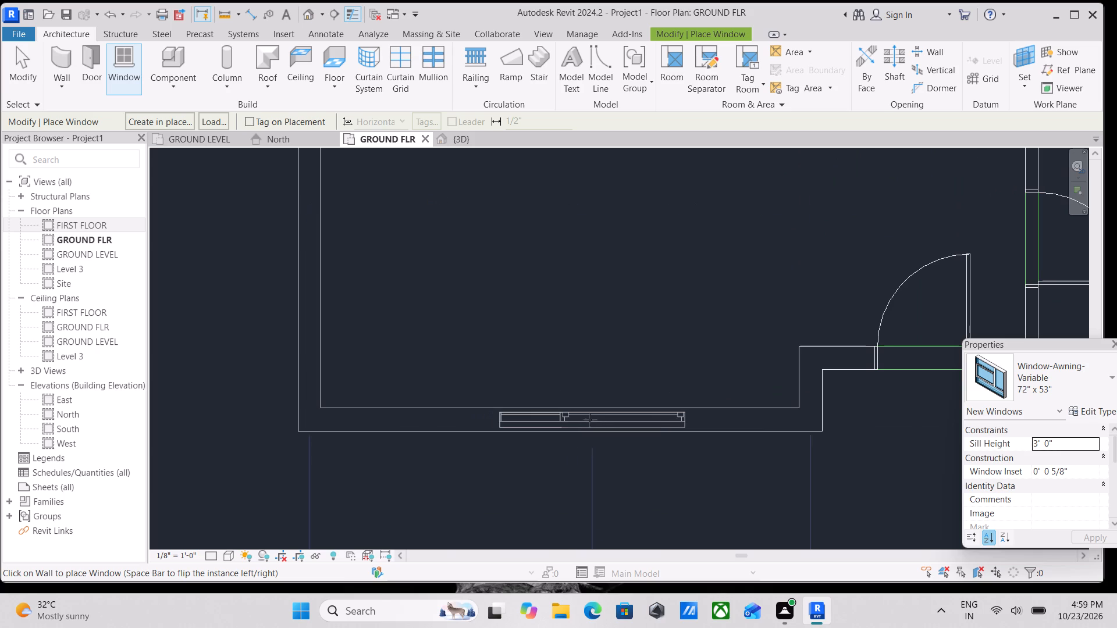
click(585, 424)
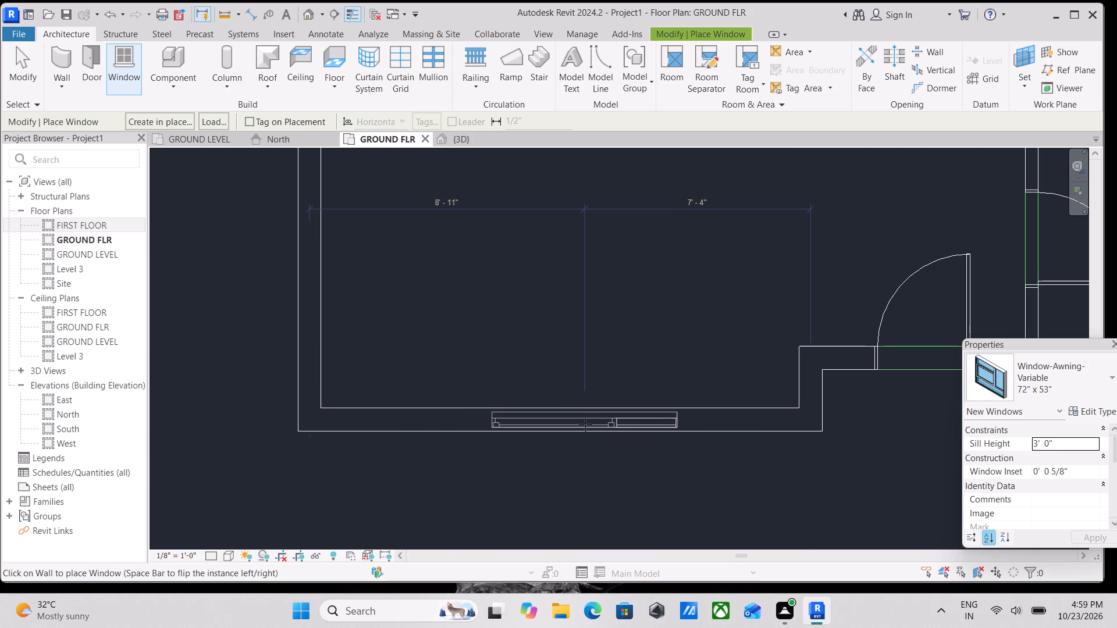
Place another 72" x 53" Window-Awning-Variable window centred in the southeast room's south wall, 6' 8 1/2" from each end, and finish window placement.
scroll(588, 355, down, 3)
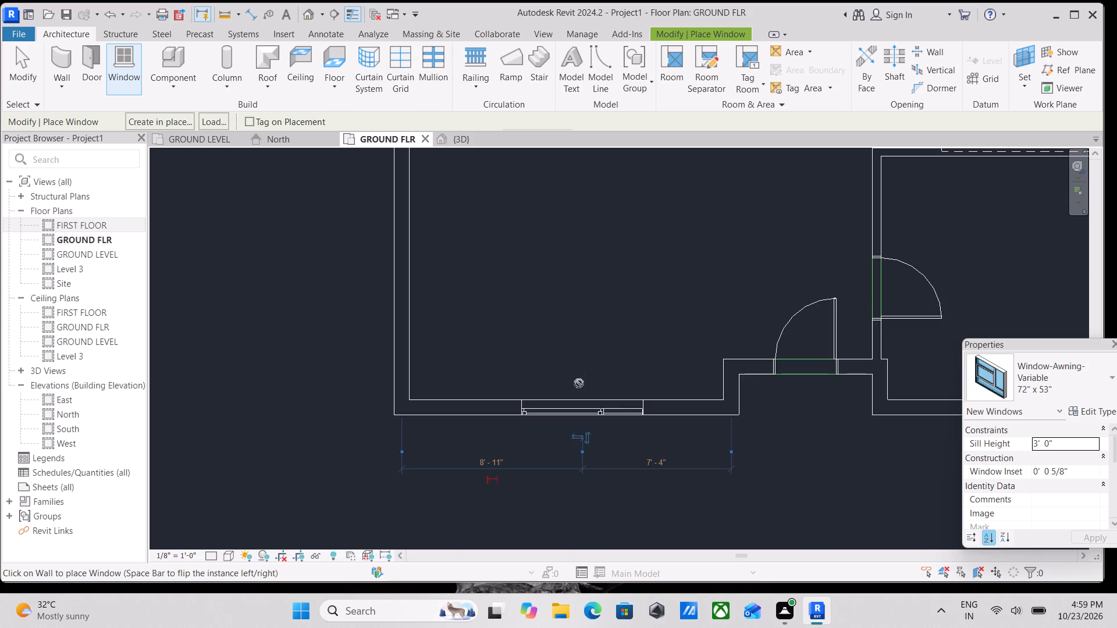
middle_drag(579, 383, 538, 530)
scroll(563, 283, down, 2)
middle_drag(563, 283, 538, 499)
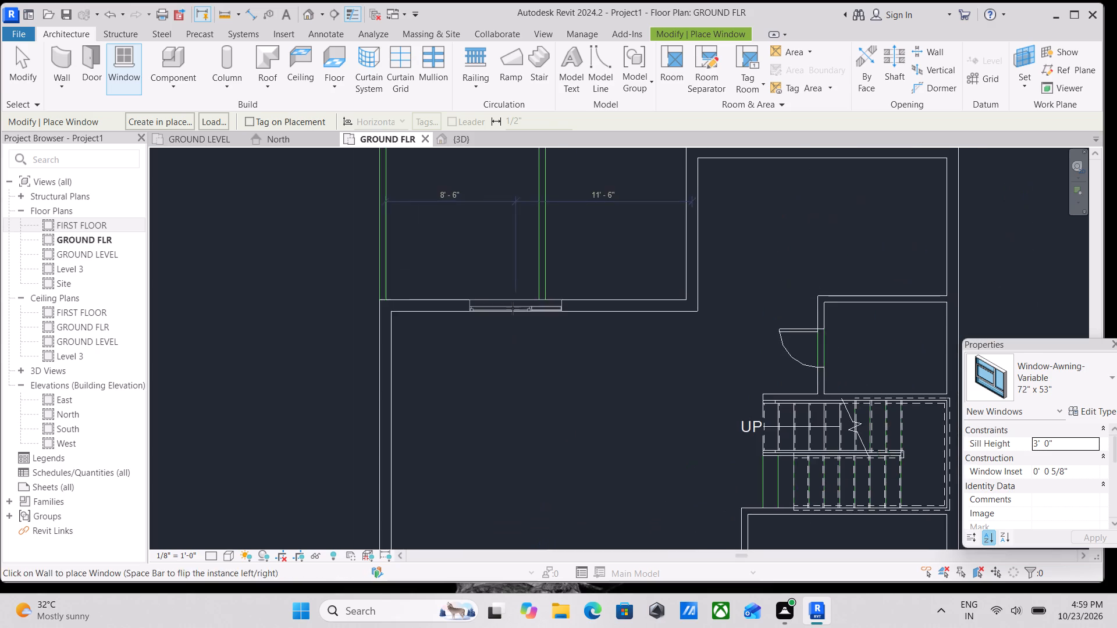
scroll(513, 308, down, 1)
middle_drag(513, 308, 547, 408)
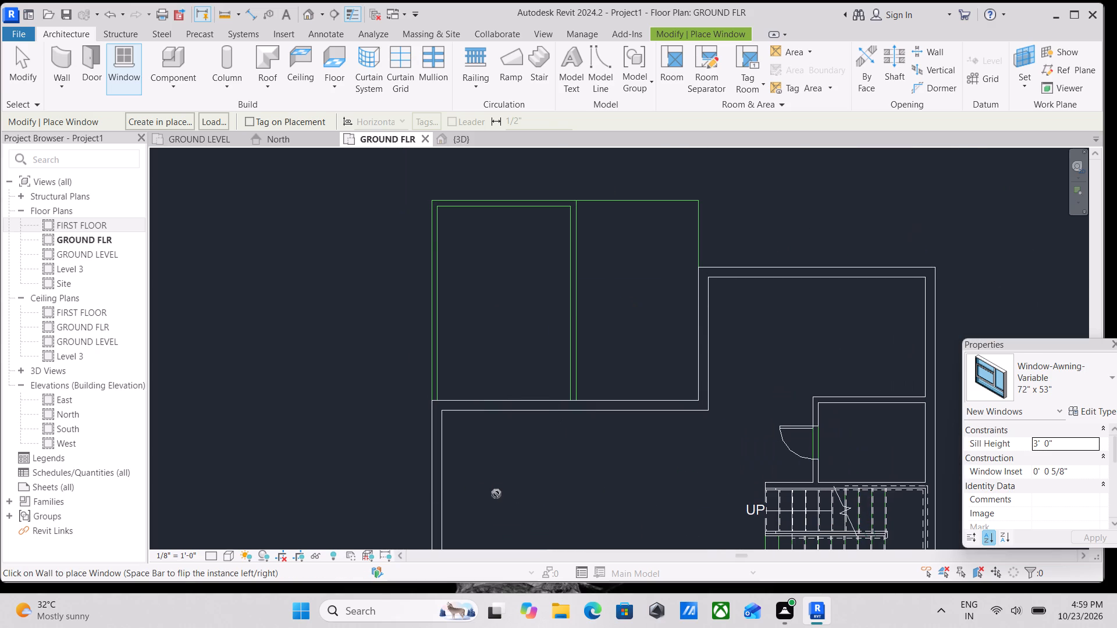
scroll(493, 494, down, 1)
middle_drag(497, 493, 605, 202)
scroll(618, 278, down, 2)
middle_drag(618, 279, 517, 263)
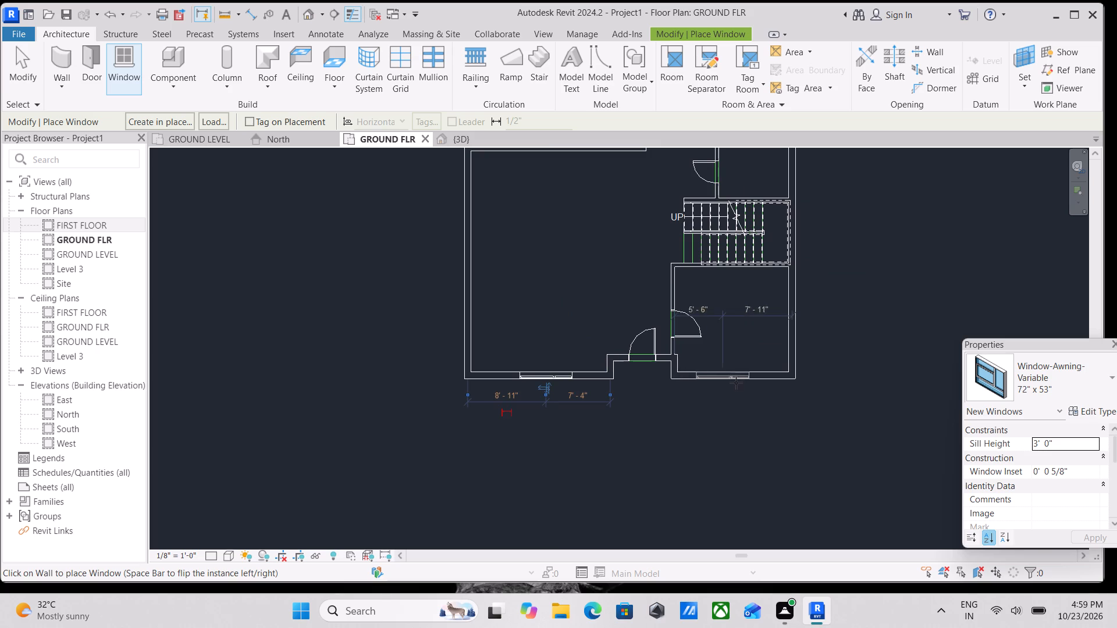
scroll(740, 381, up, 3)
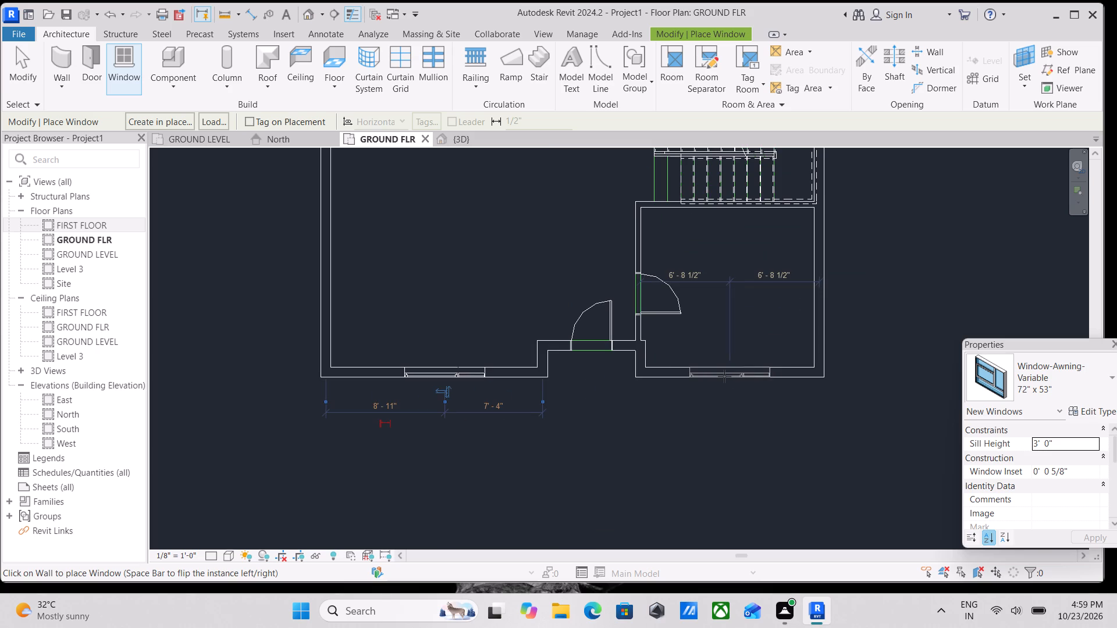
click(724, 376)
scroll(724, 376, down, 2)
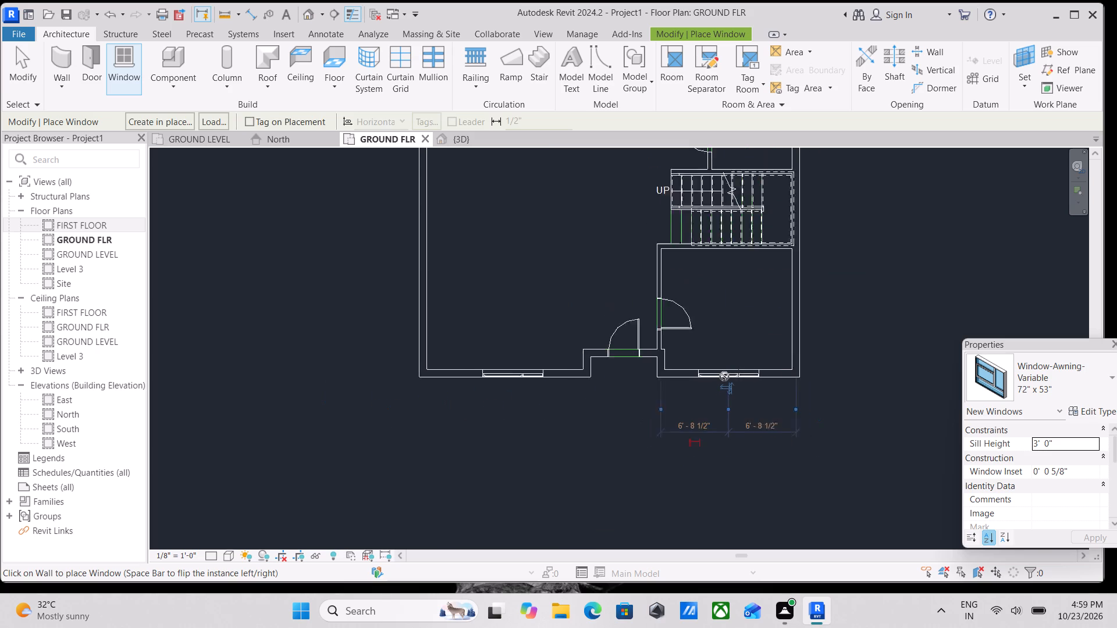
scroll(724, 376, down, 2)
middle_drag(724, 376, 725, 486)
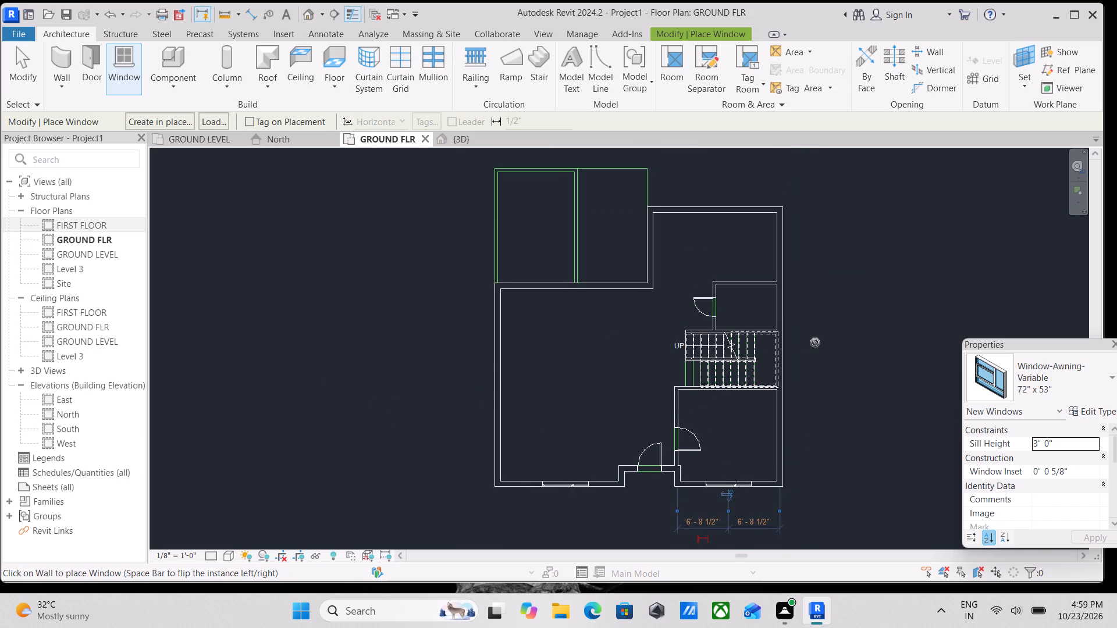
key(Escape)
key(Escape)
Change the large room's north wall from OUTER WALL 9" to the Storefront curtain wall type, unjoining the conflicting elements.
scroll(630, 261, up, 3)
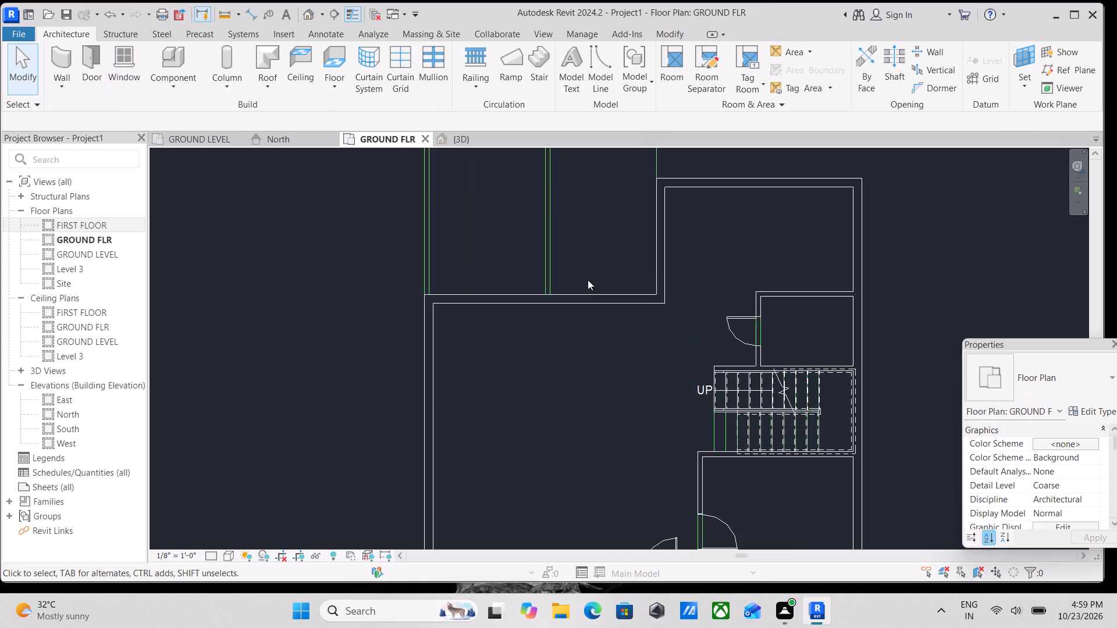
scroll(727, 305, down, 2)
middle_drag(658, 320, 795, 352)
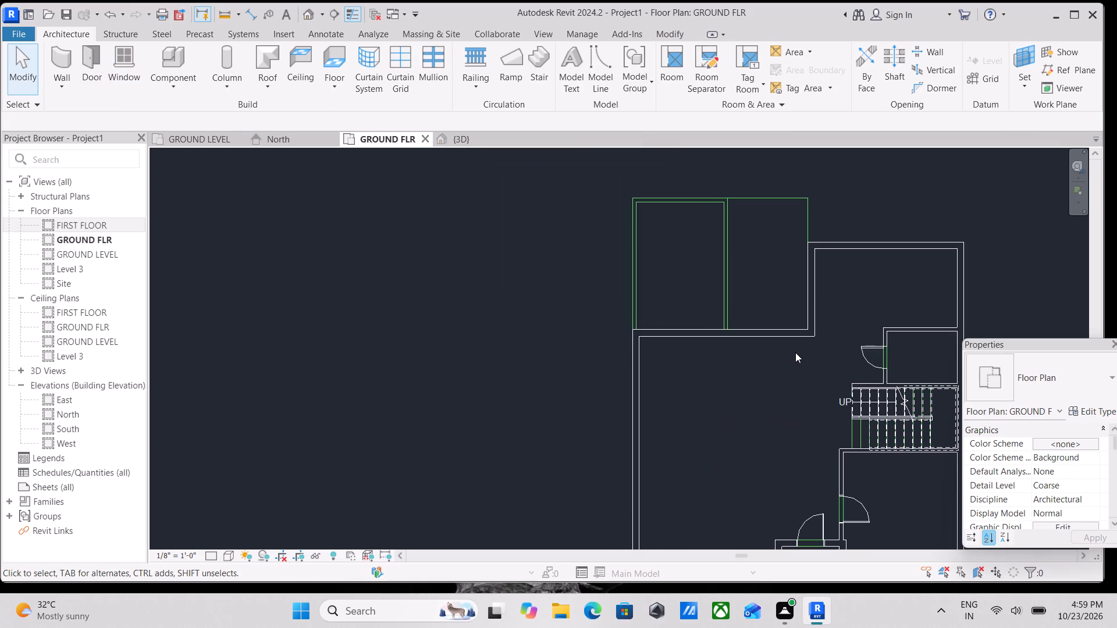
click(706, 331)
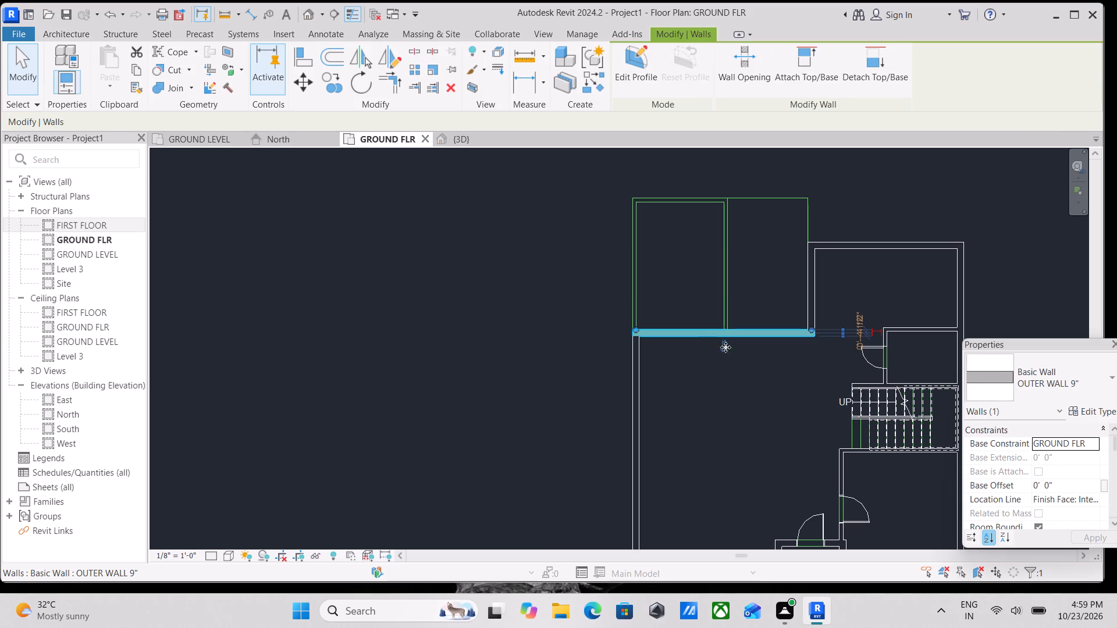
click(1088, 381)
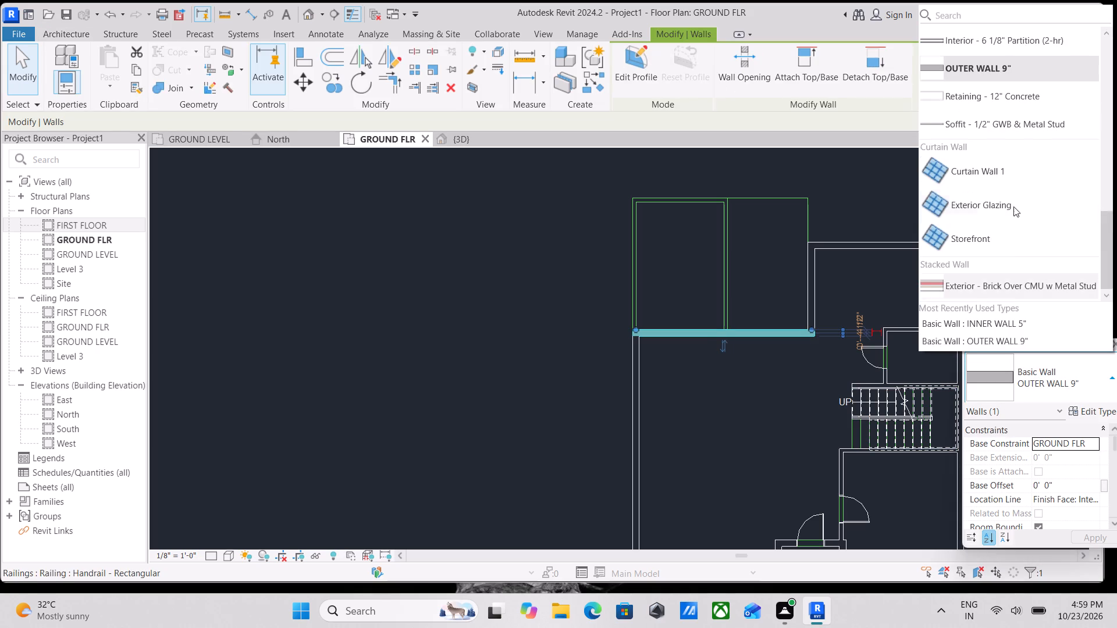
click(993, 239)
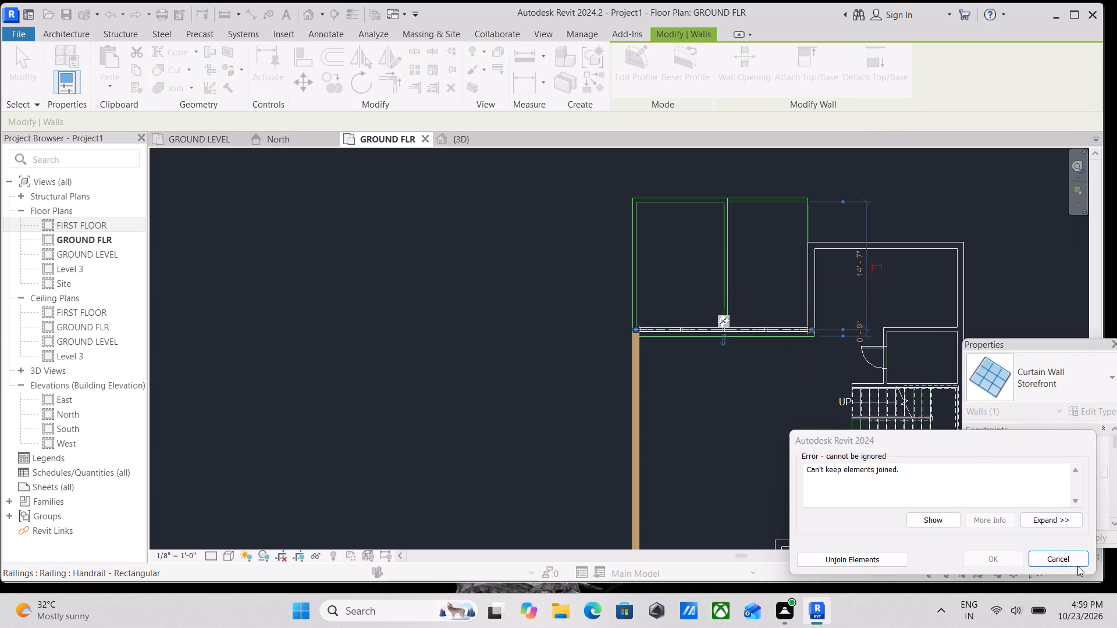
click(865, 561)
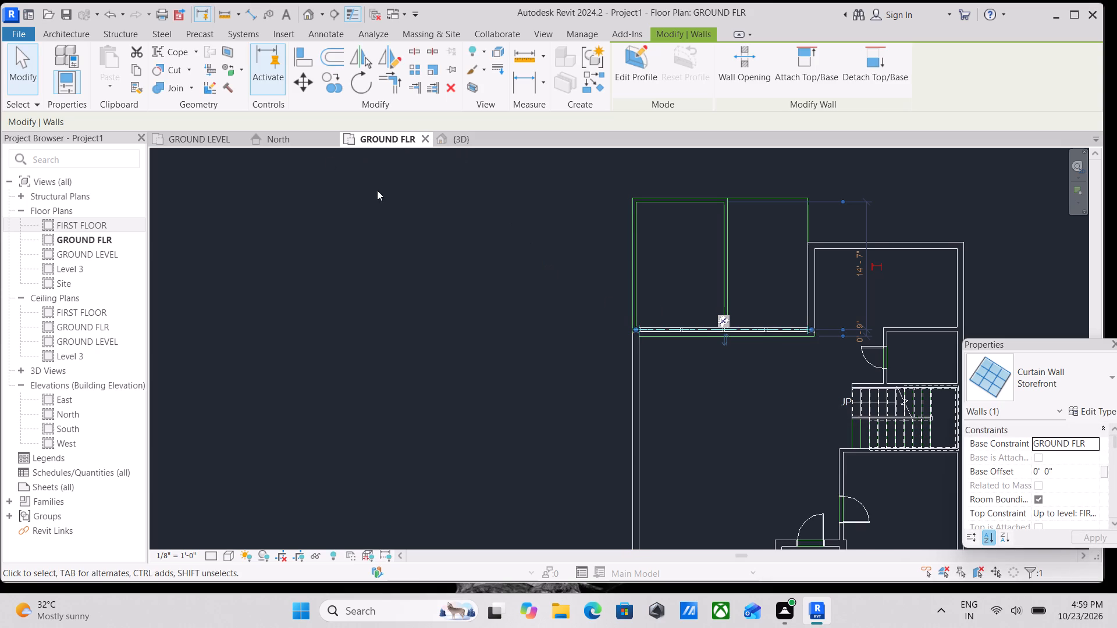
Examine the storefront curtain wall and the placed windows in the 3D view, from the back of the house.
scroll(560, 287, down, 1)
click(463, 140)
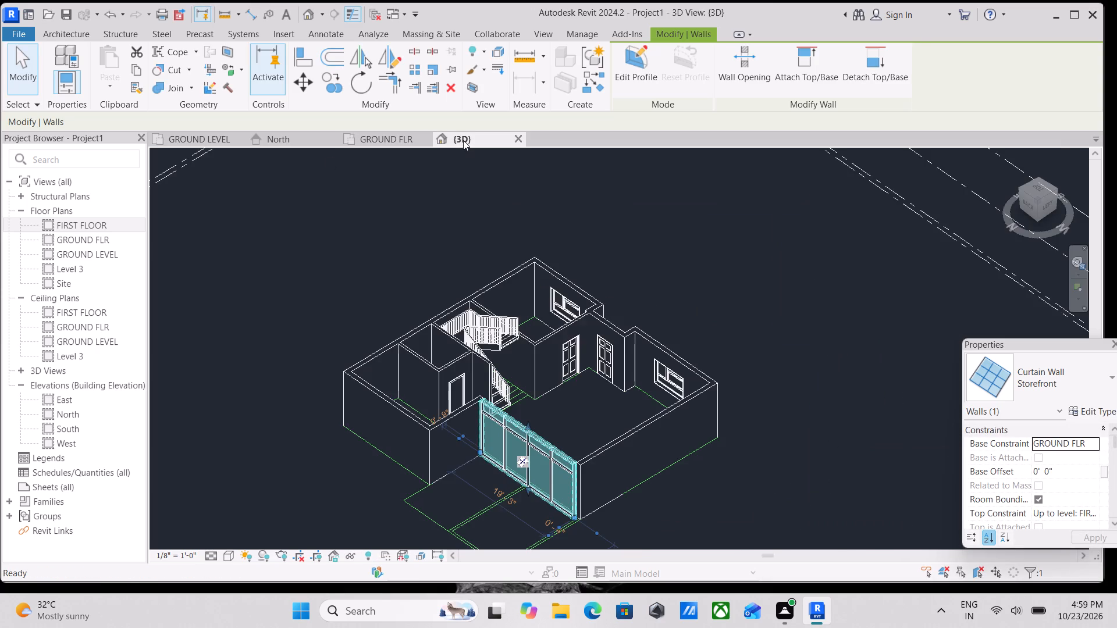
scroll(619, 416, down, 2)
middle_drag(627, 392, 634, 369)
key(Escape)
scroll(571, 434, up, 2)
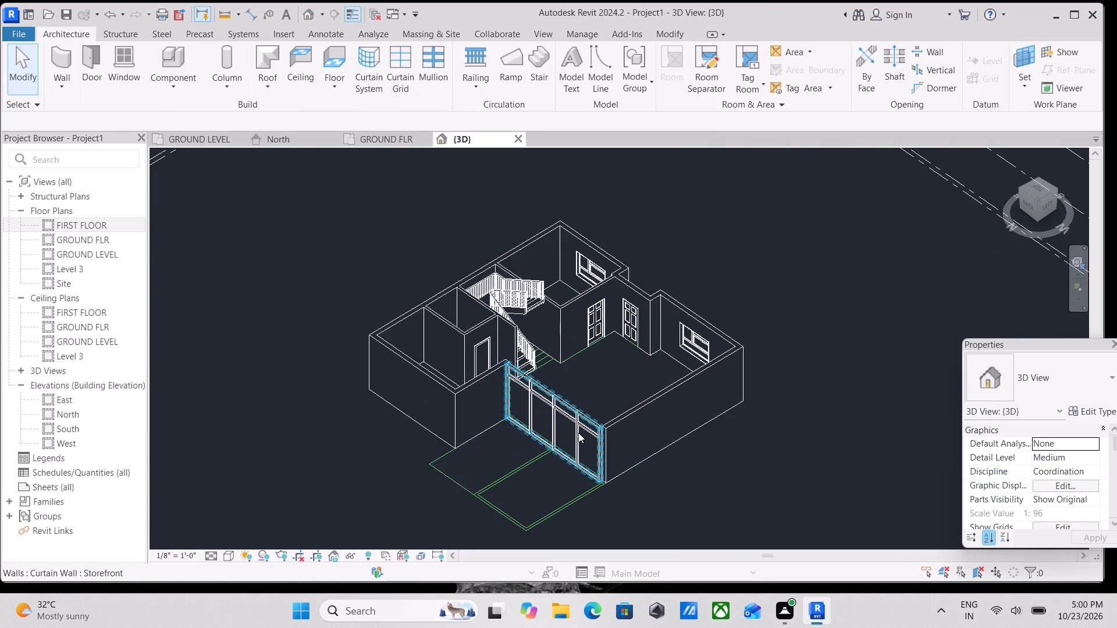
scroll(579, 433, down, 2)
shift+middle_drag(594, 451, 693, 365)
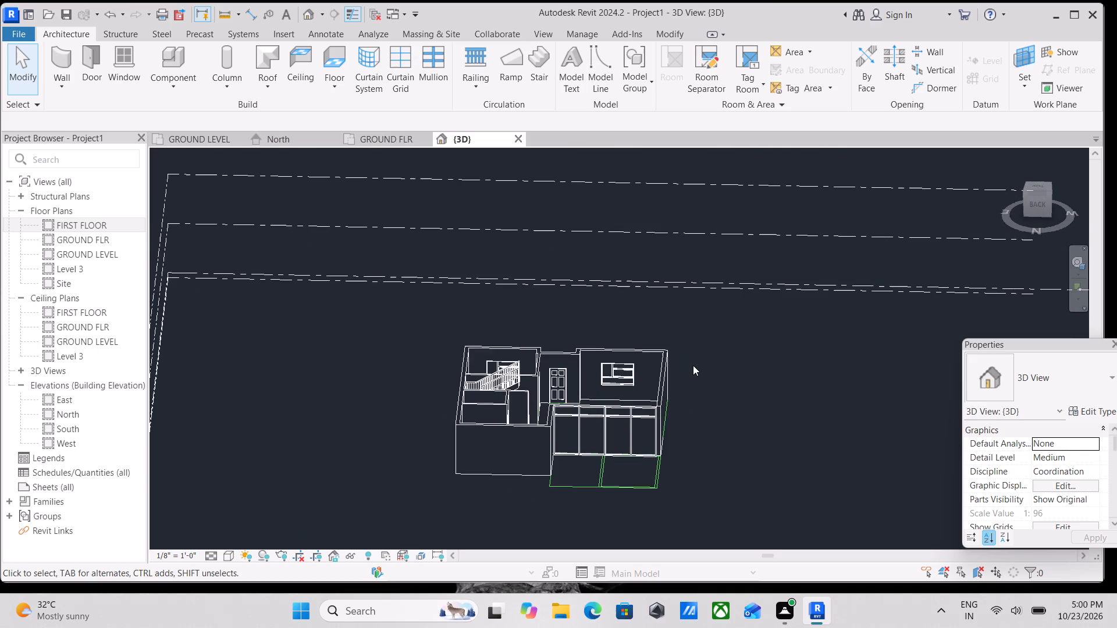
scroll(587, 406, up, 8)
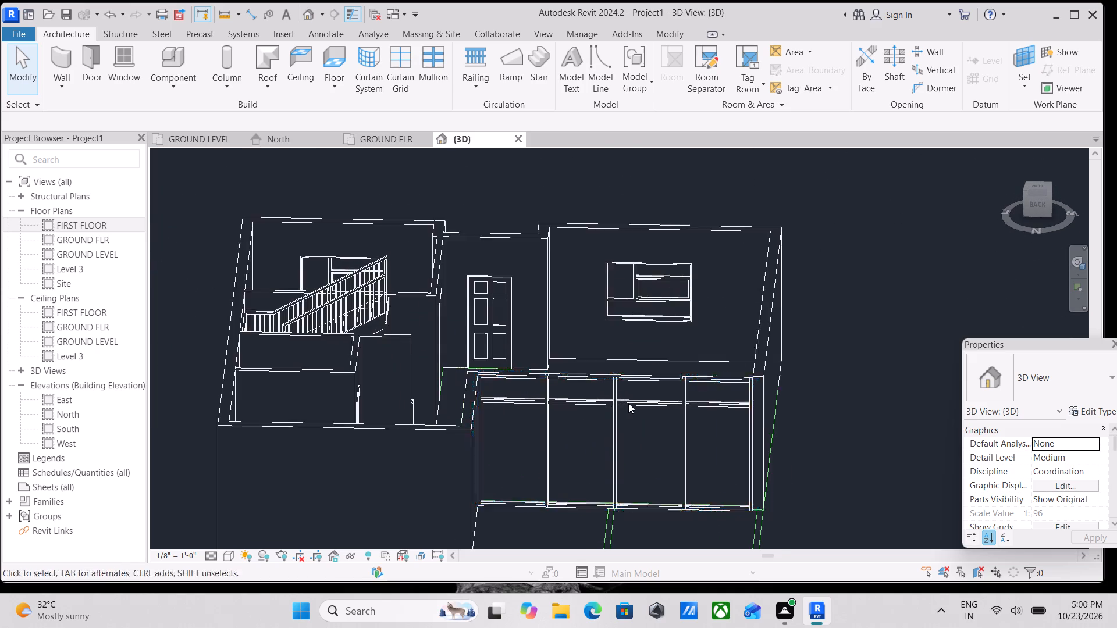
middle_drag(628, 403, 692, 327)
scroll(696, 323, up, 1)
scroll(698, 322, down, 4)
scroll(692, 370, down, 2)
middle_drag(692, 370, 696, 421)
scroll(690, 393, up, 3)
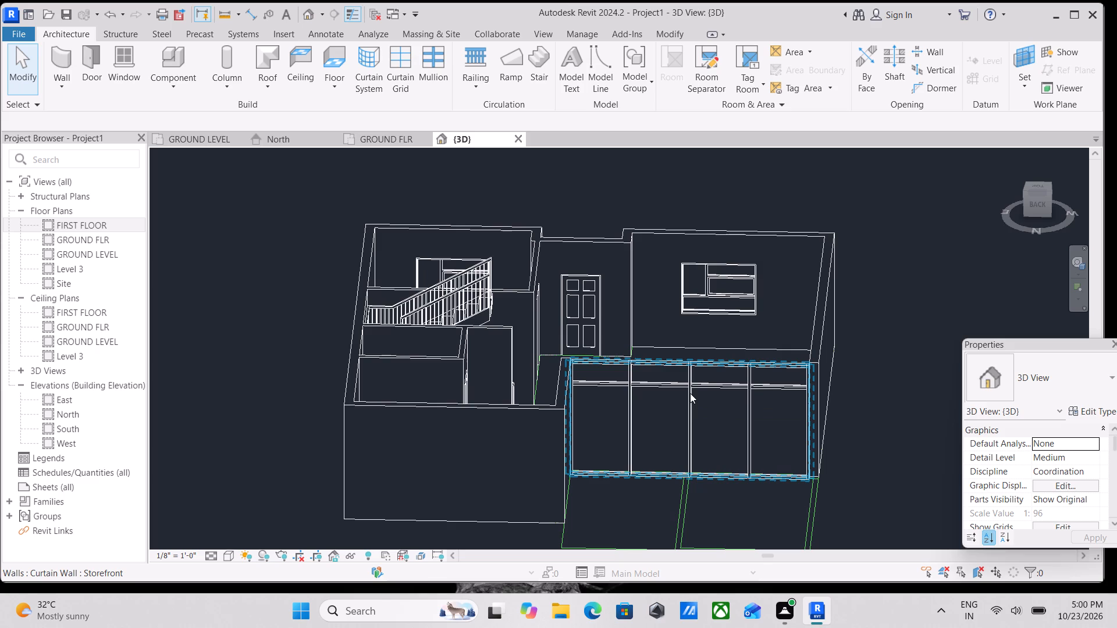
scroll(703, 379, up, 8)
Set the 3D view's visual style to Shaded.
click(227, 555)
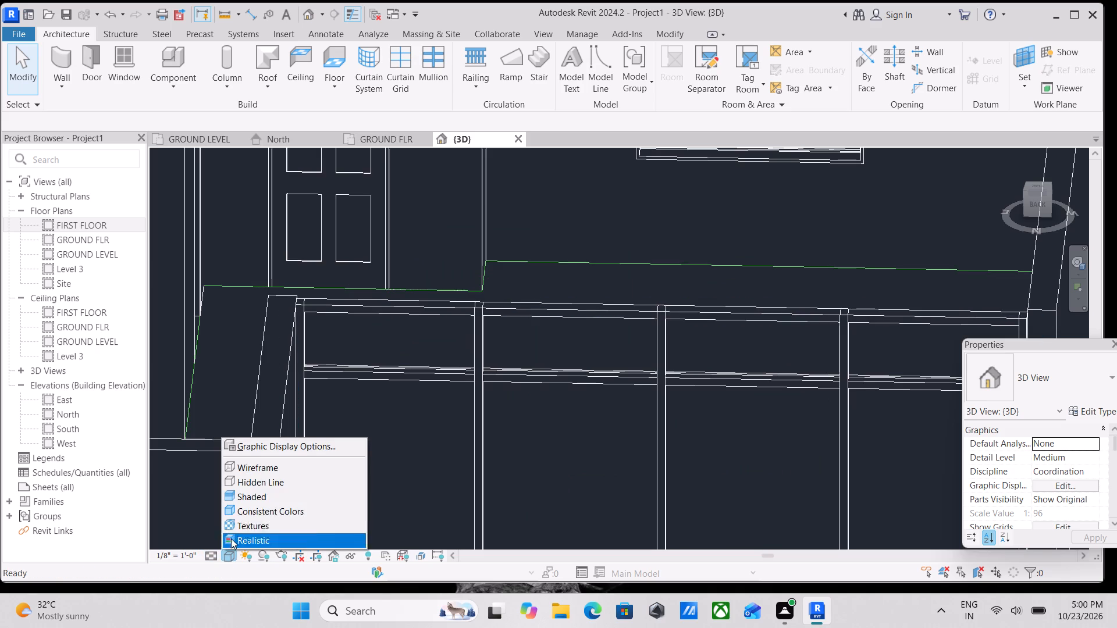
click(247, 500)
Inspect the shaded house model from several angles and up close at the storefront curtain wall's panels and mullions.
scroll(318, 462, down, 3)
scroll(432, 410, down, 3)
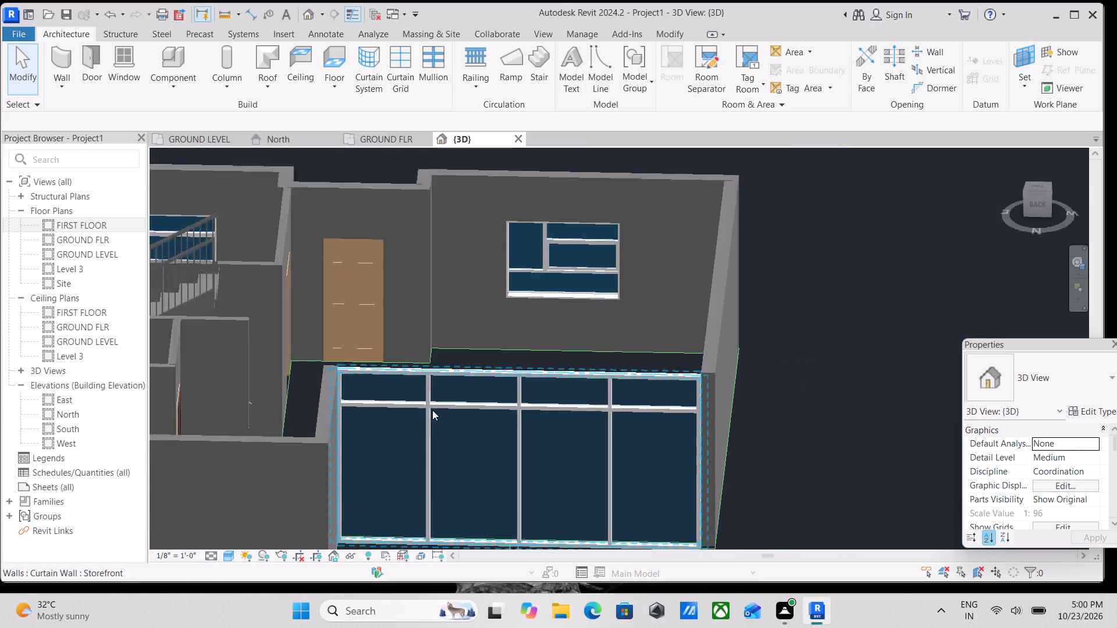
scroll(433, 410, down, 3)
scroll(446, 455, down, 1)
shift+middle_drag(446, 456, 465, 407)
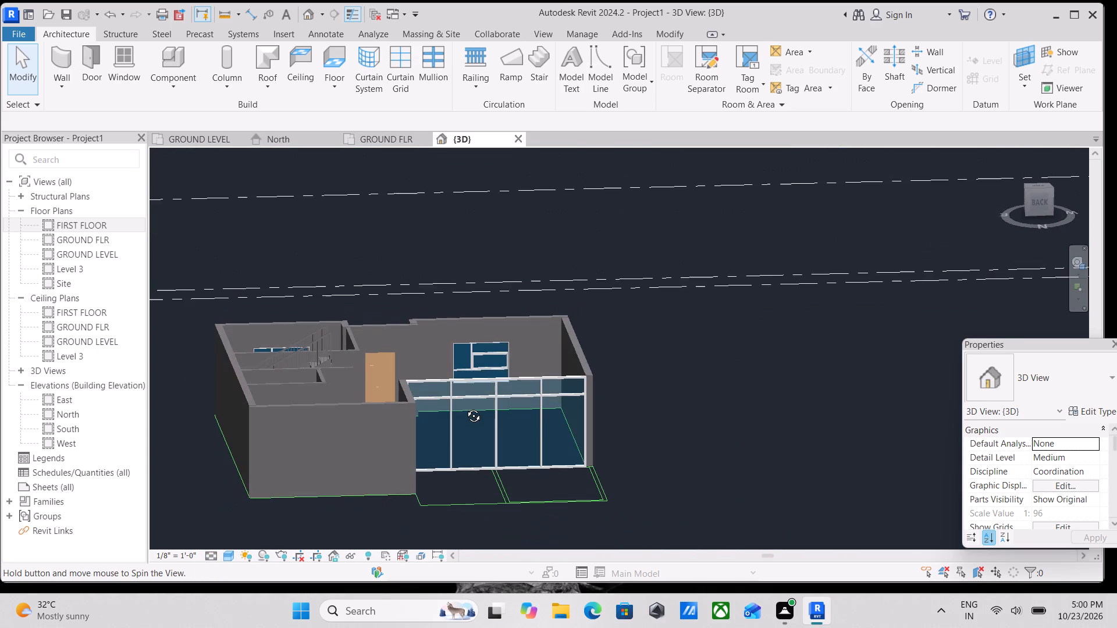
shift+middle_drag(465, 407, 394, 466)
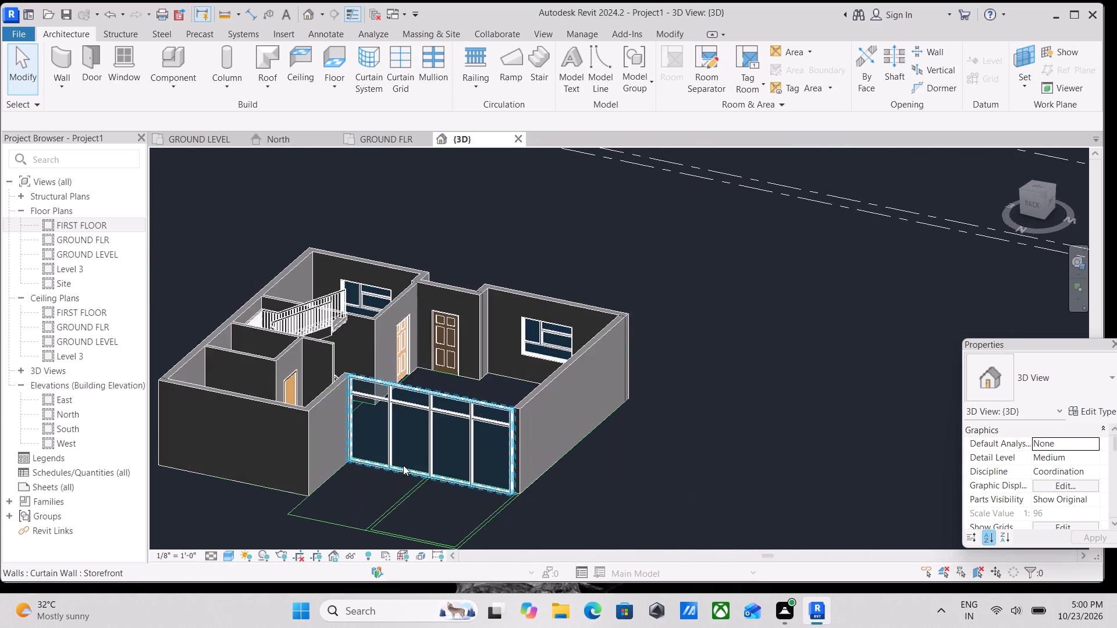
scroll(435, 462, up, 7)
middle_drag(443, 456, 579, 413)
scroll(478, 308, up, 3)
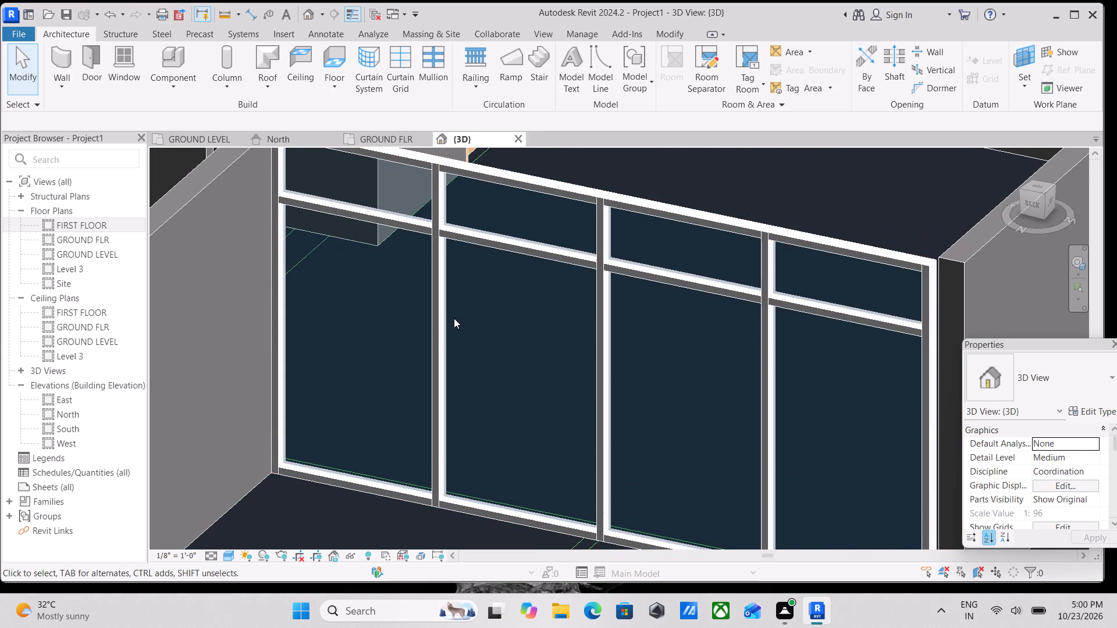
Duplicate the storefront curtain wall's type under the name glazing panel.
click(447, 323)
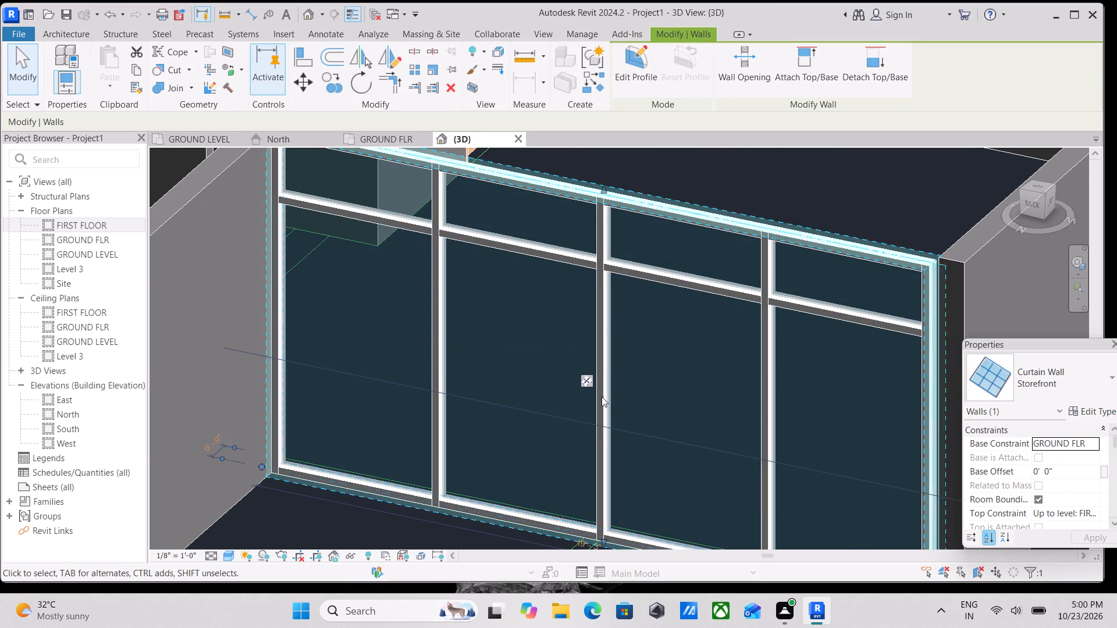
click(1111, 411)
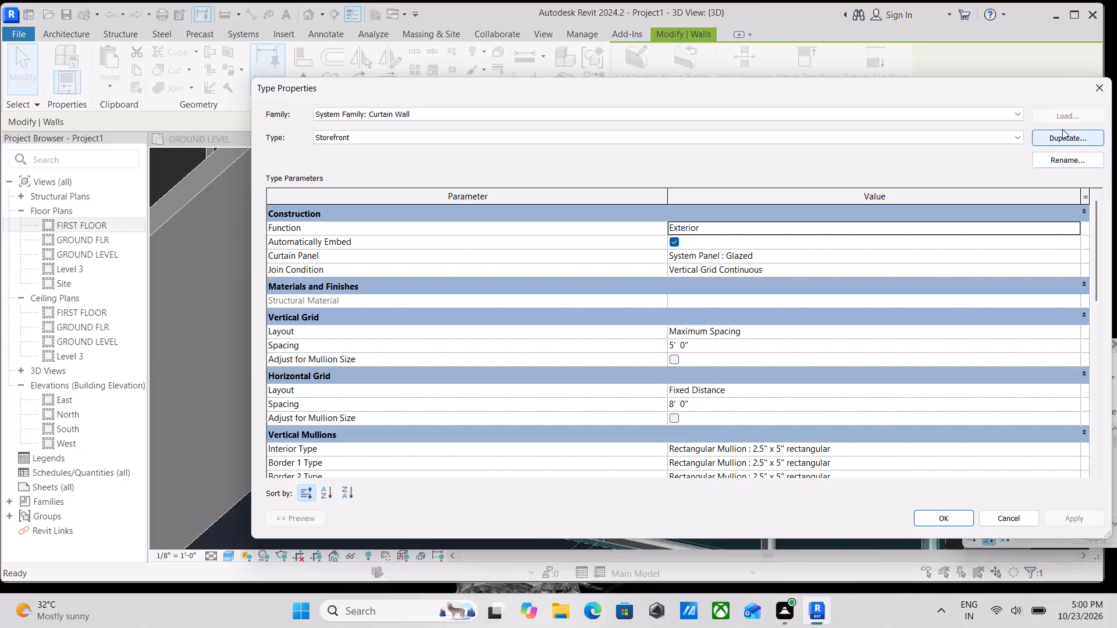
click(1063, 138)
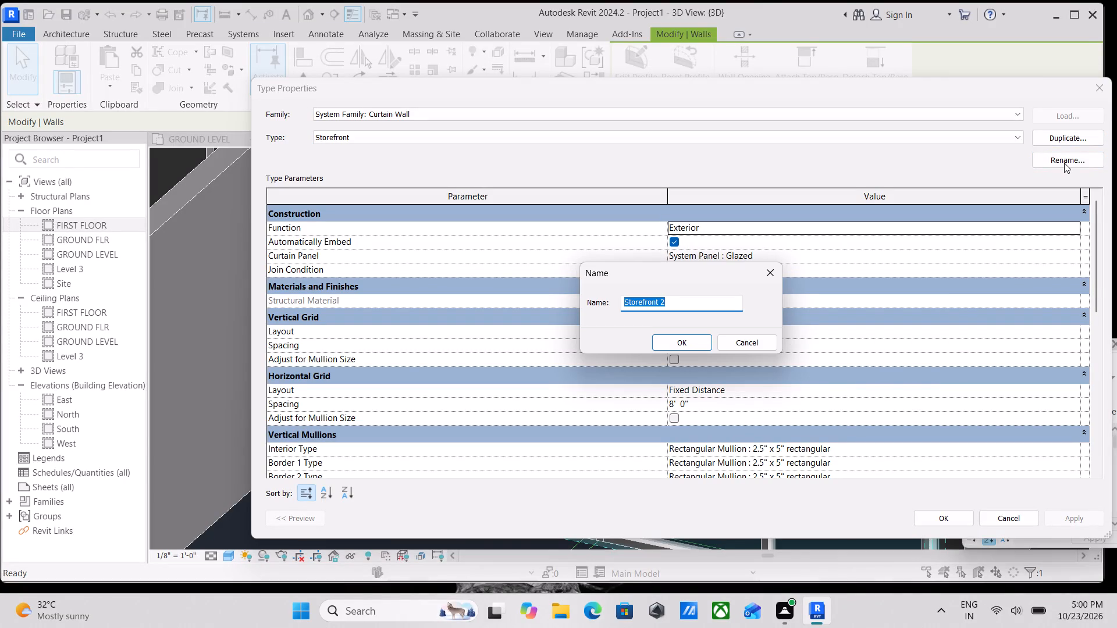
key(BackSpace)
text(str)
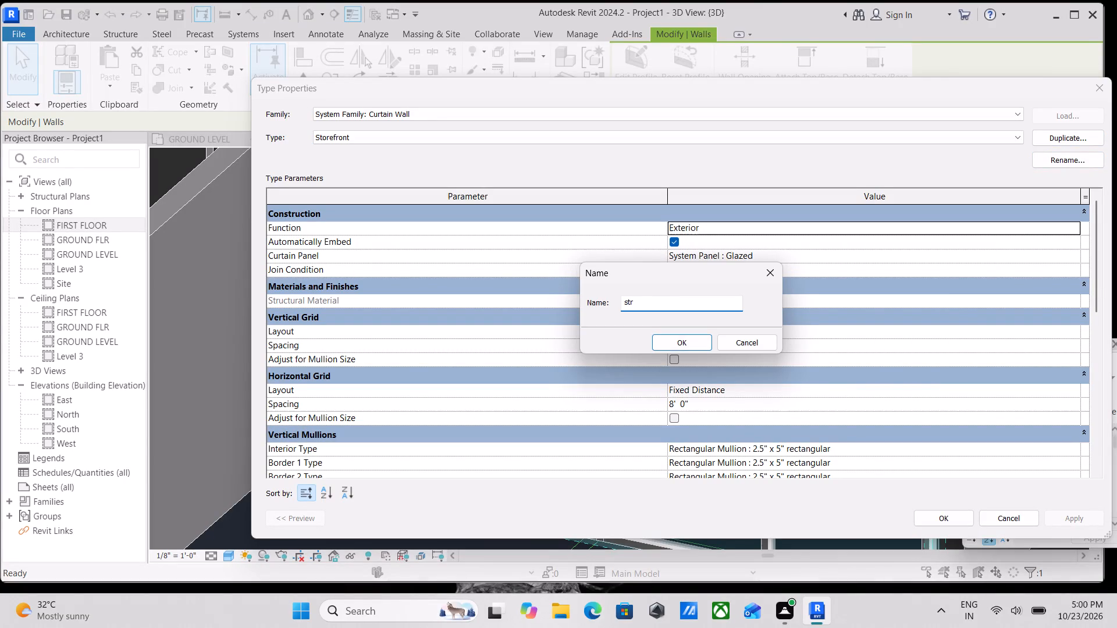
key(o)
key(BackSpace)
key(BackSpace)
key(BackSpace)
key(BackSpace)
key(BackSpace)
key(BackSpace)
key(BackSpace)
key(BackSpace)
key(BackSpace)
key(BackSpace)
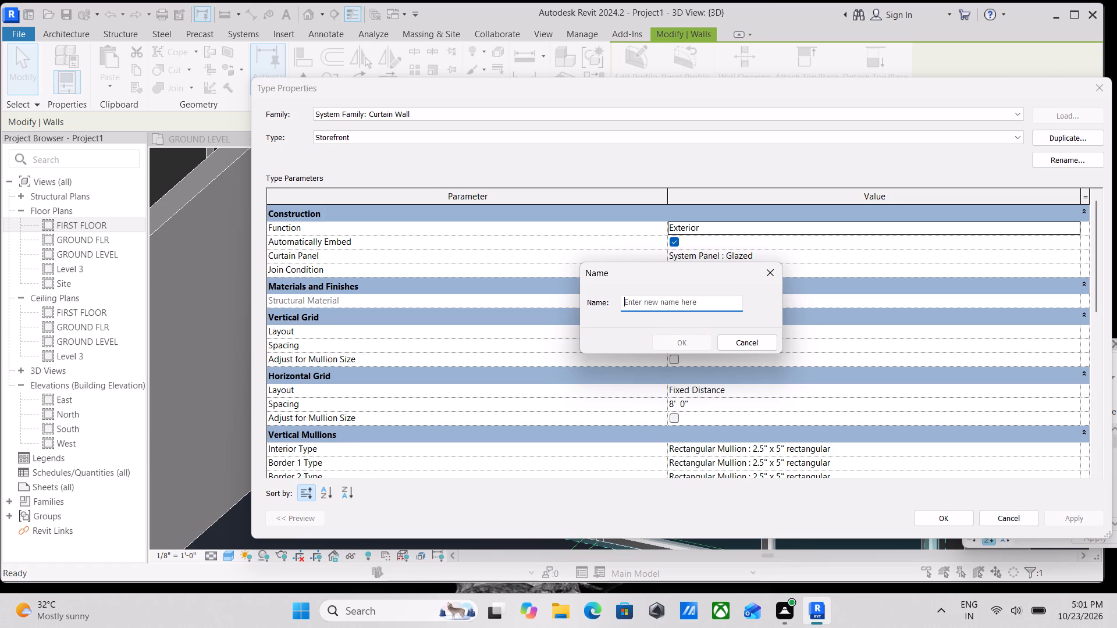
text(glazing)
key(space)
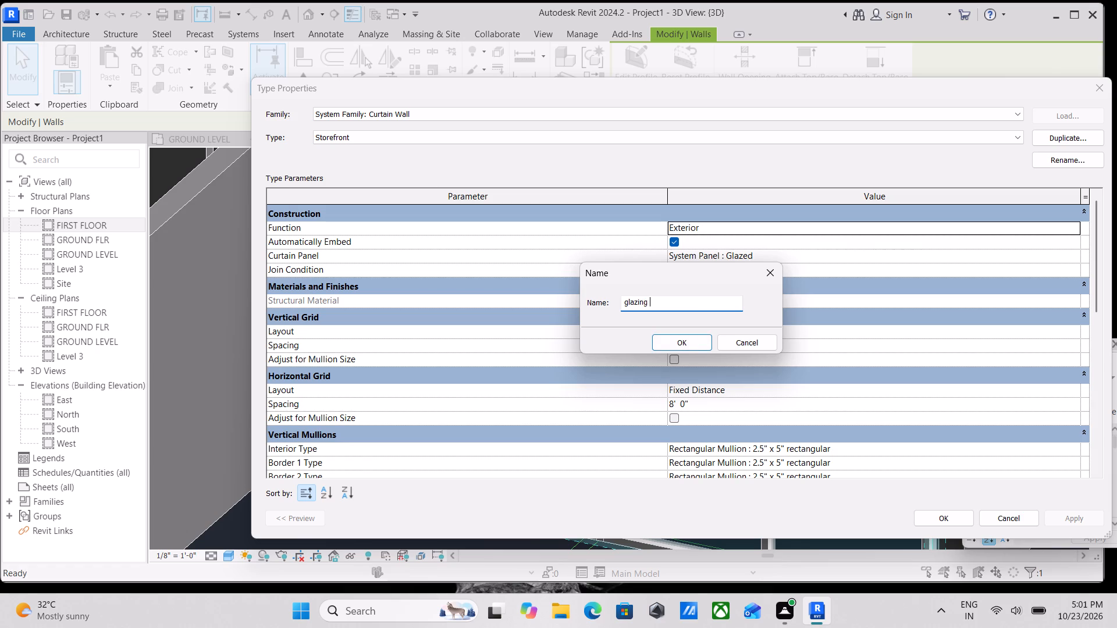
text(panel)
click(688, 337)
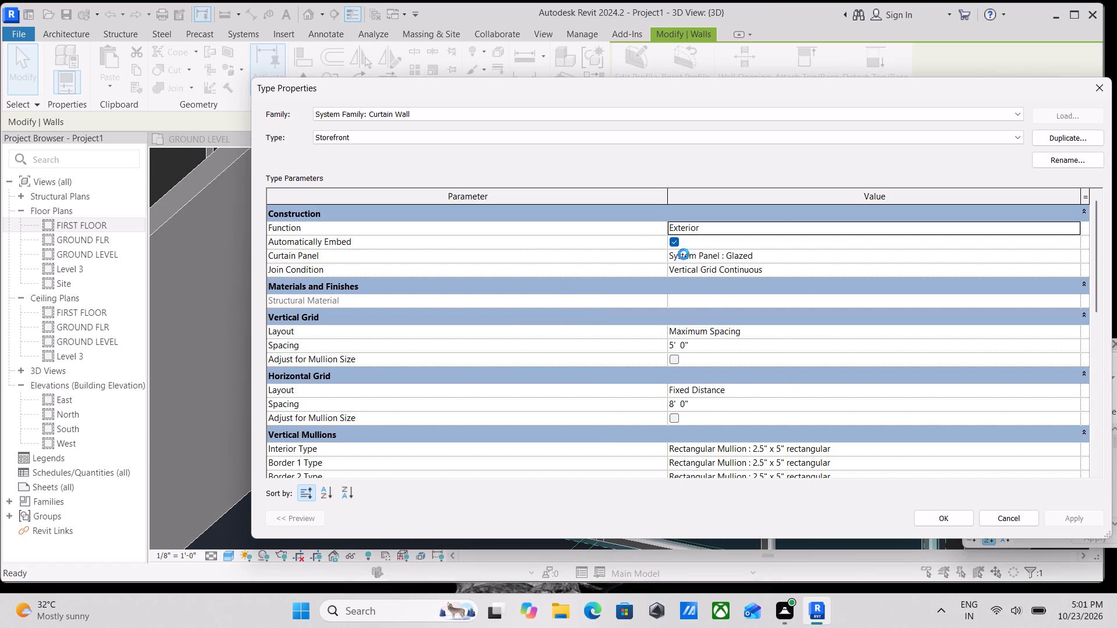
Review the glazing panel type's Curtain Panel options, structural material, and grid and mullion parameters.
click(865, 249)
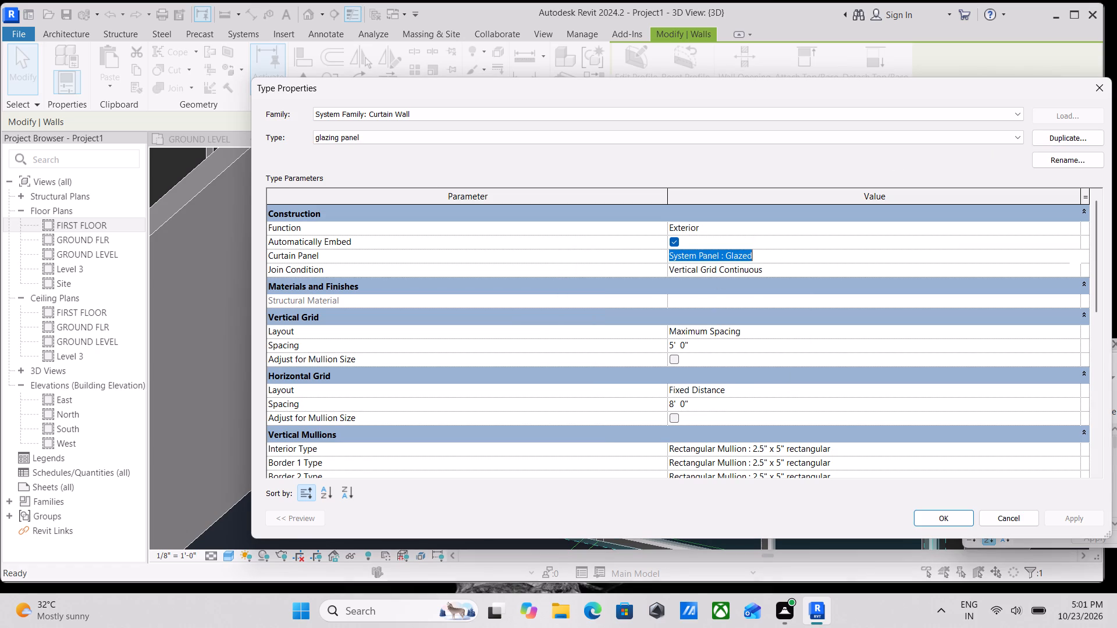
click(1070, 255)
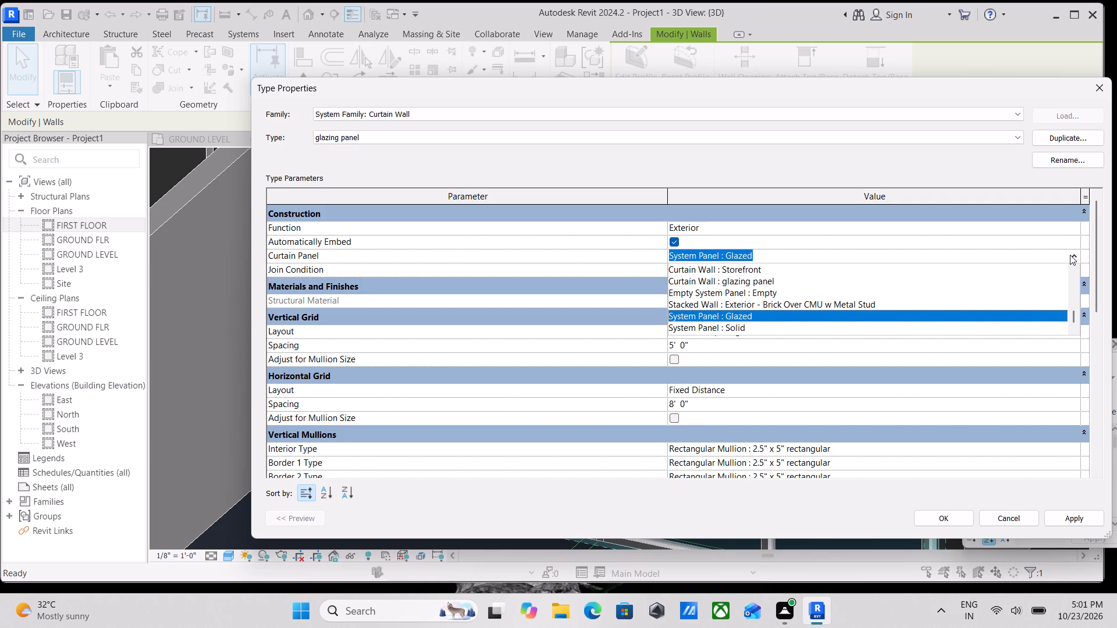
click(1070, 255)
scroll(728, 341, down, 1)
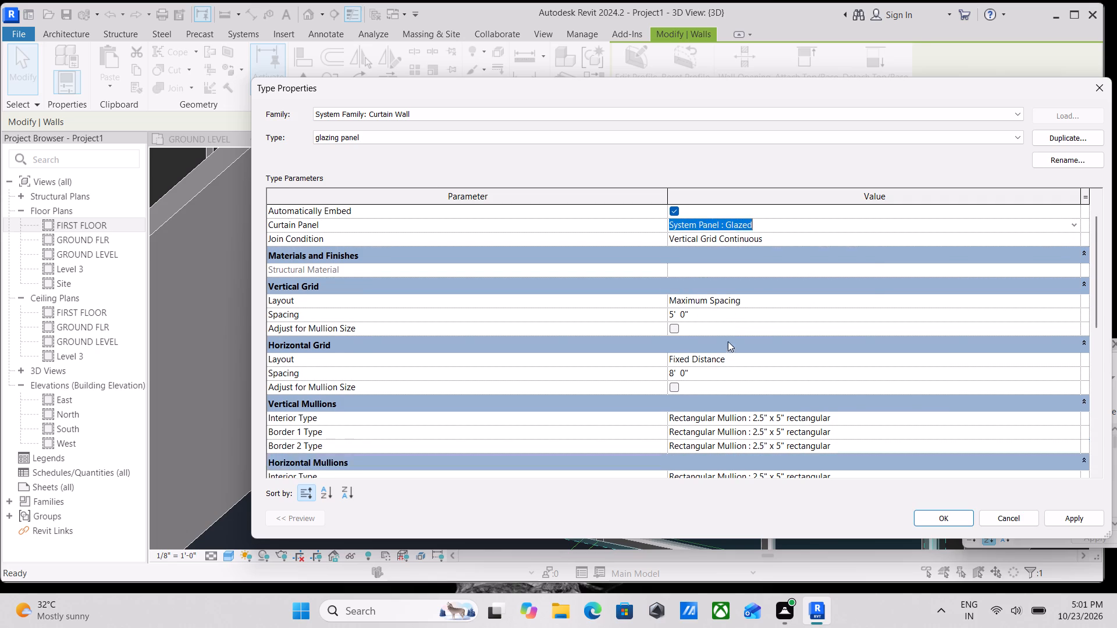
scroll(728, 341, down, 1)
scroll(490, 379, down, 3)
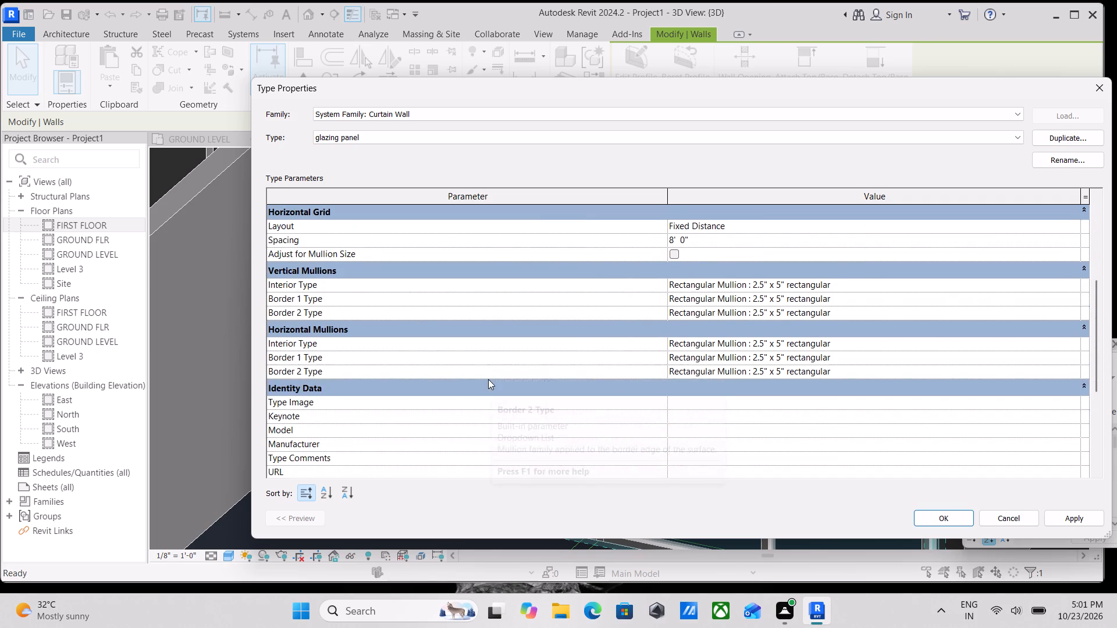
scroll(488, 379, down, 4)
scroll(543, 360, up, 4)
scroll(601, 341, up, 10)
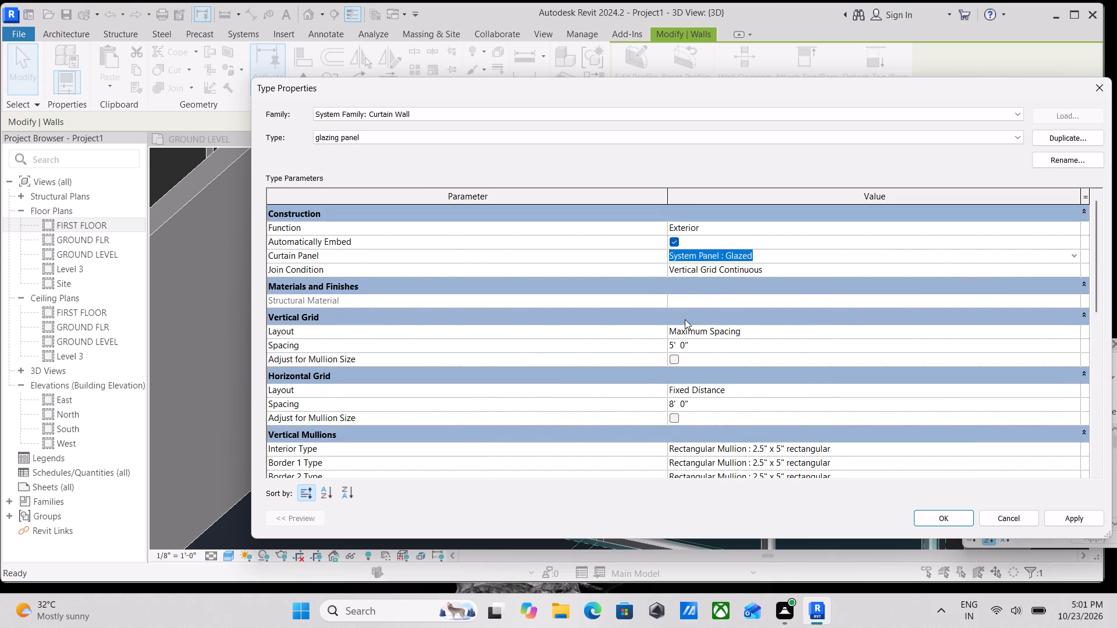
scroll(685, 319, up, 4)
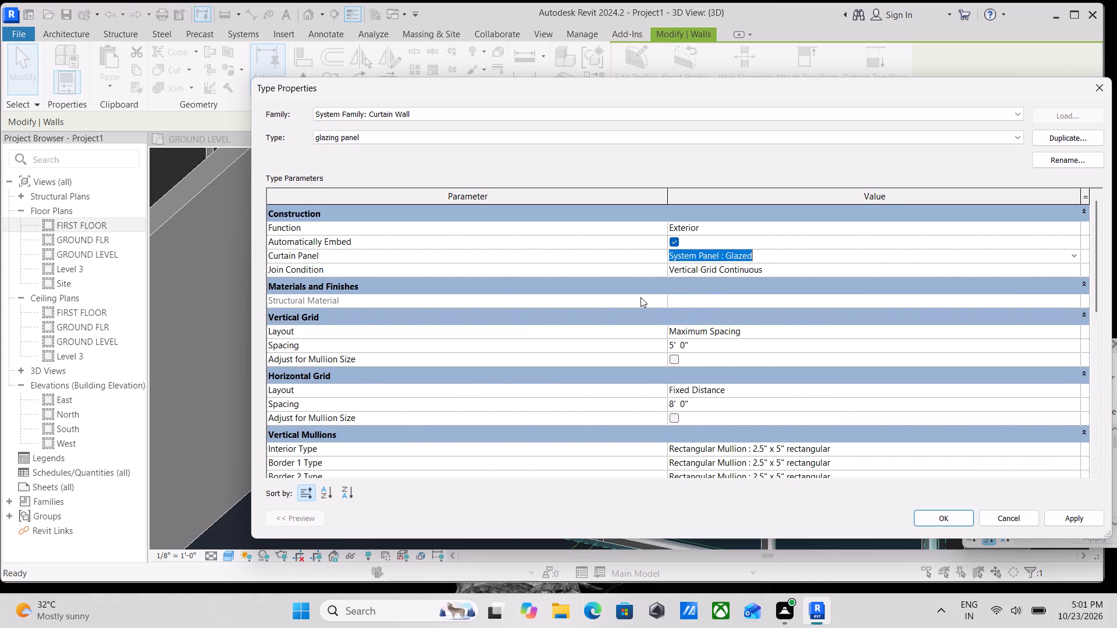
click(641, 297)
click(595, 298)
double_click(272, 299)
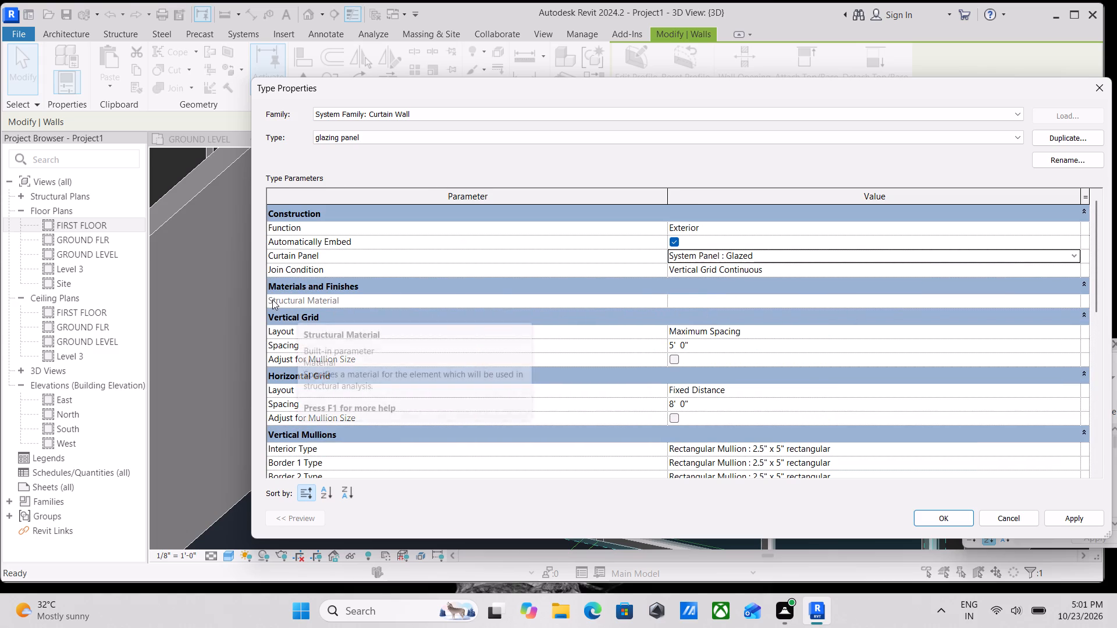
double_click(1080, 304)
scroll(799, 269, up, 1)
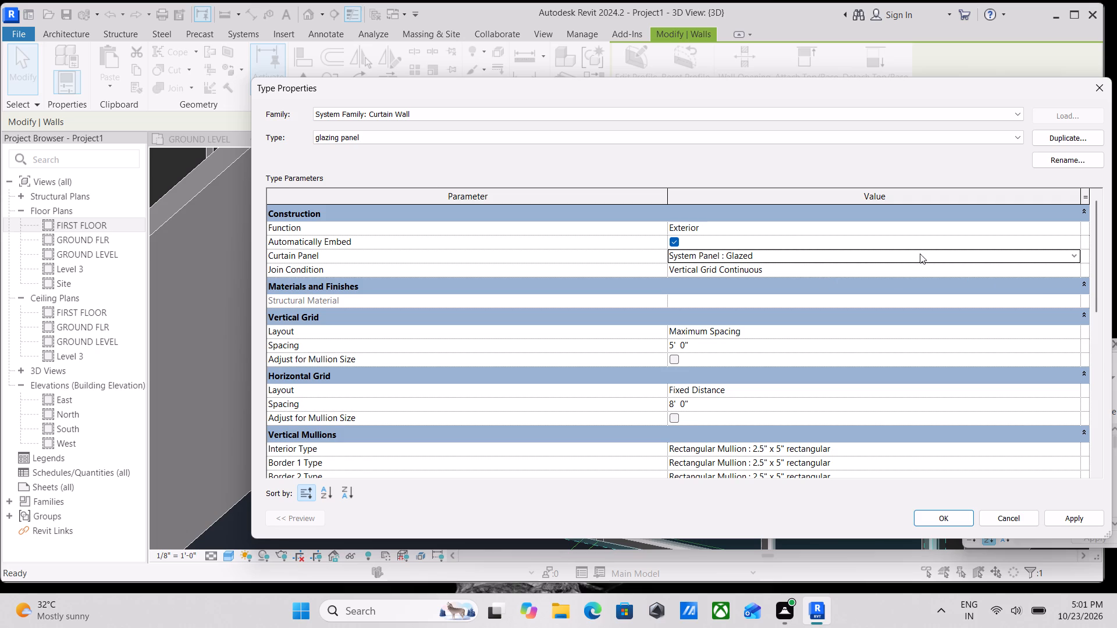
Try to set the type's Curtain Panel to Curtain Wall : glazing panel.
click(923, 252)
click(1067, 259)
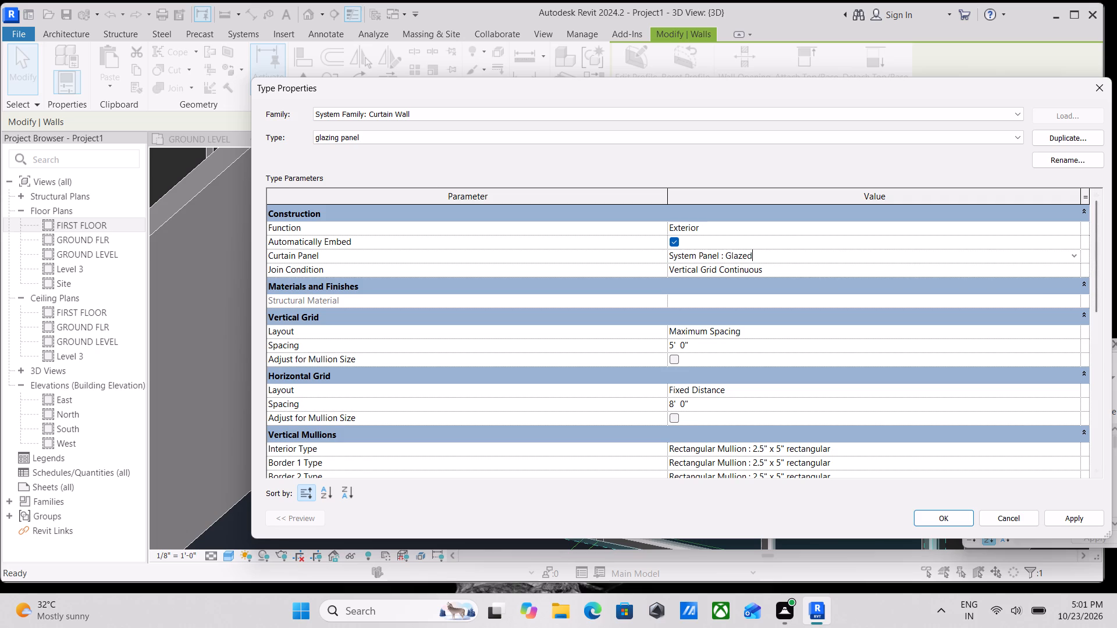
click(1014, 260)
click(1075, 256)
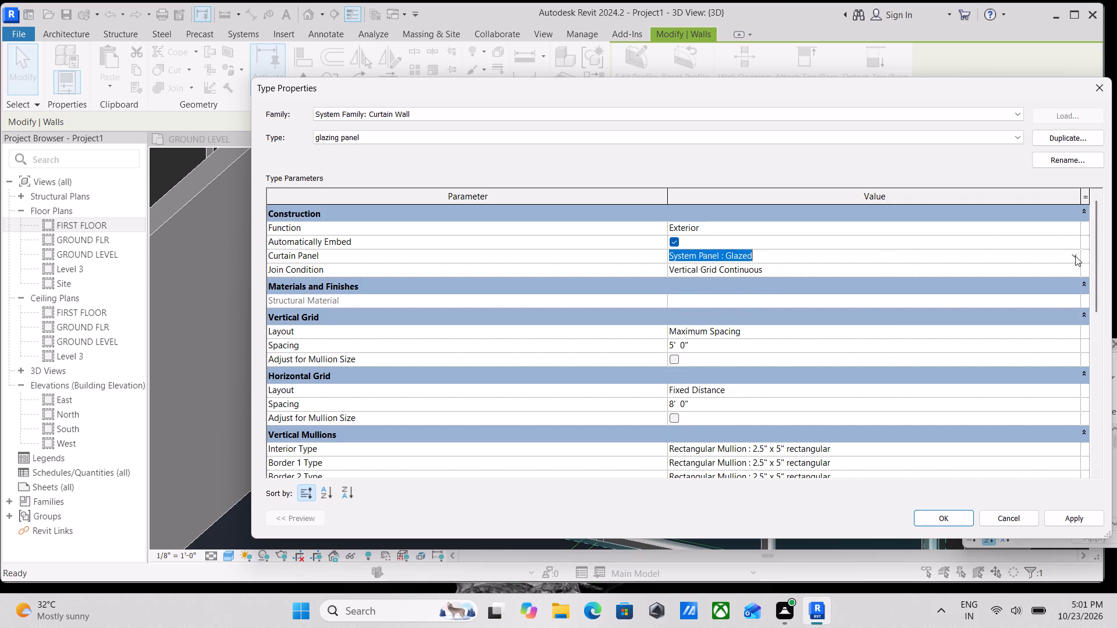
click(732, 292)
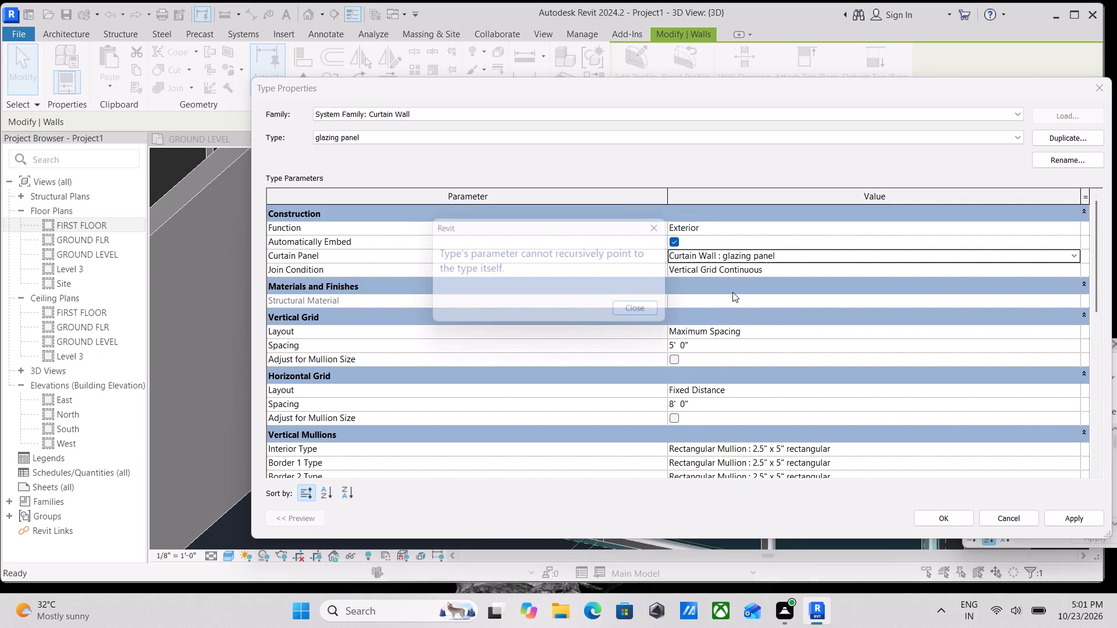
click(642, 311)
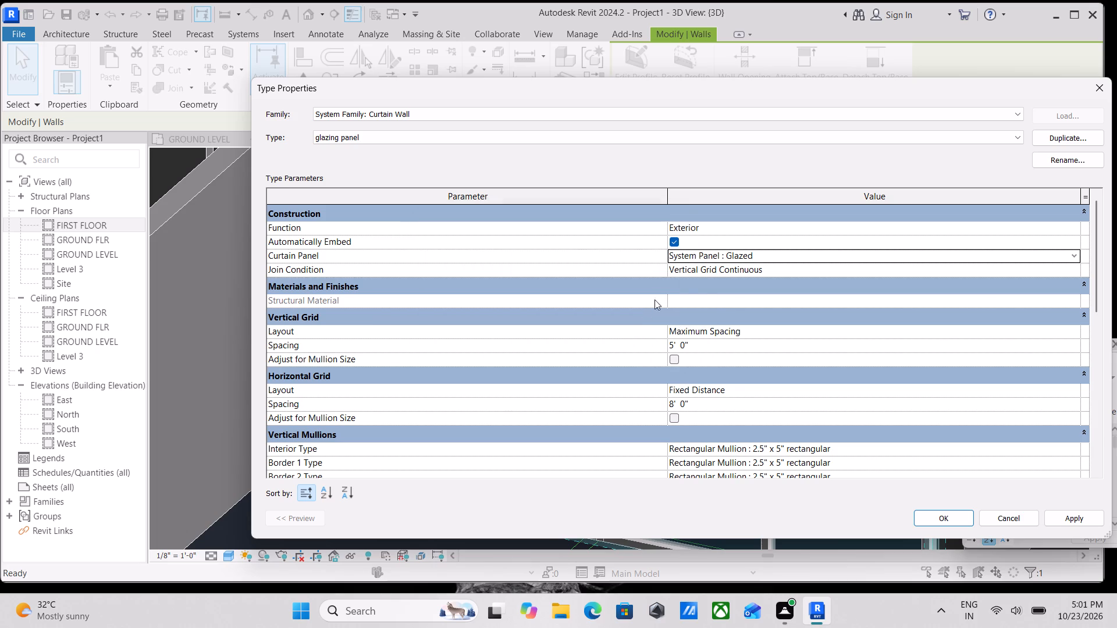
Look through the type's material, grid, mullion and identity parameters and Curtain Panel choices, leaving the type properties without applying changes.
click(967, 305)
scroll(365, 301, up, 1)
scroll(425, 333, down, 2)
scroll(772, 317, down, 8)
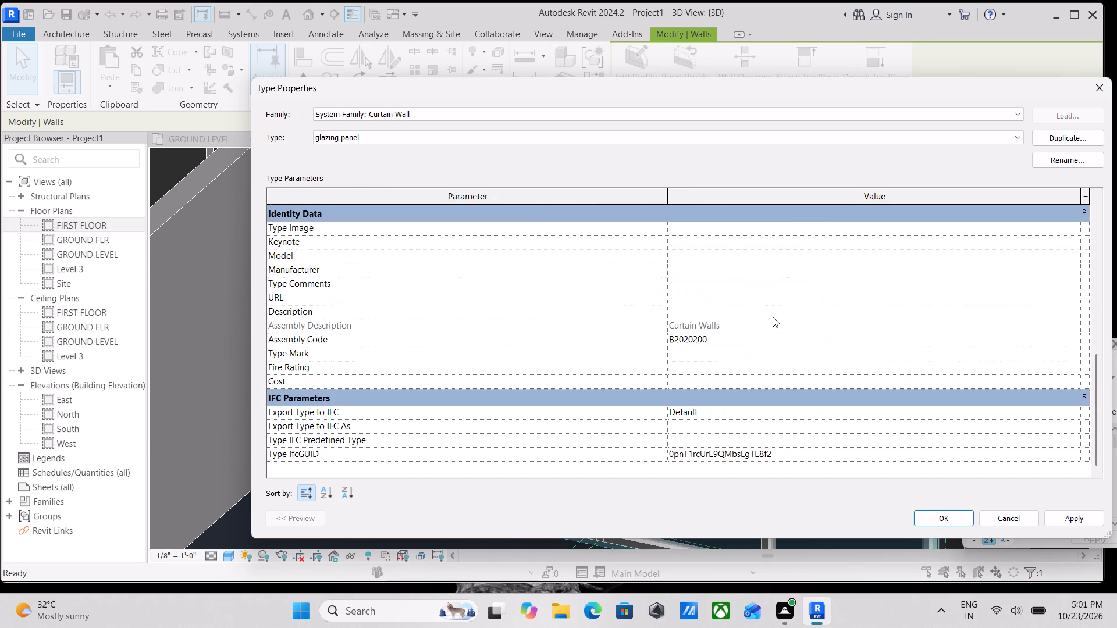
scroll(773, 317, down, 3)
scroll(773, 317, up, 12)
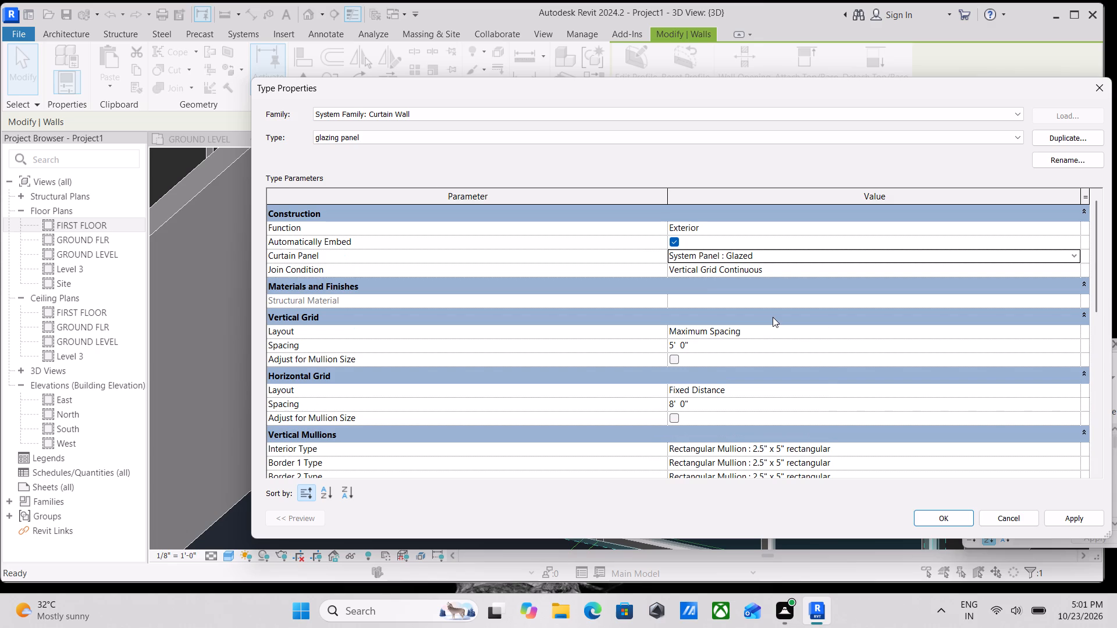
scroll(773, 317, up, 4)
scroll(776, 250, up, 3)
scroll(719, 309, down, 3)
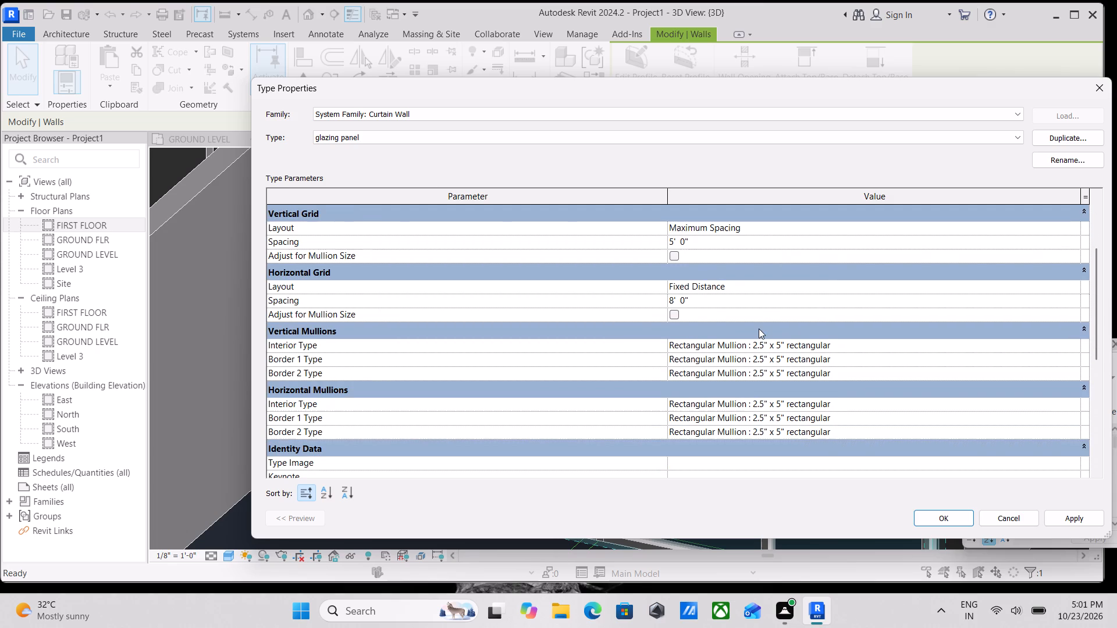
scroll(749, 344, down, 5)
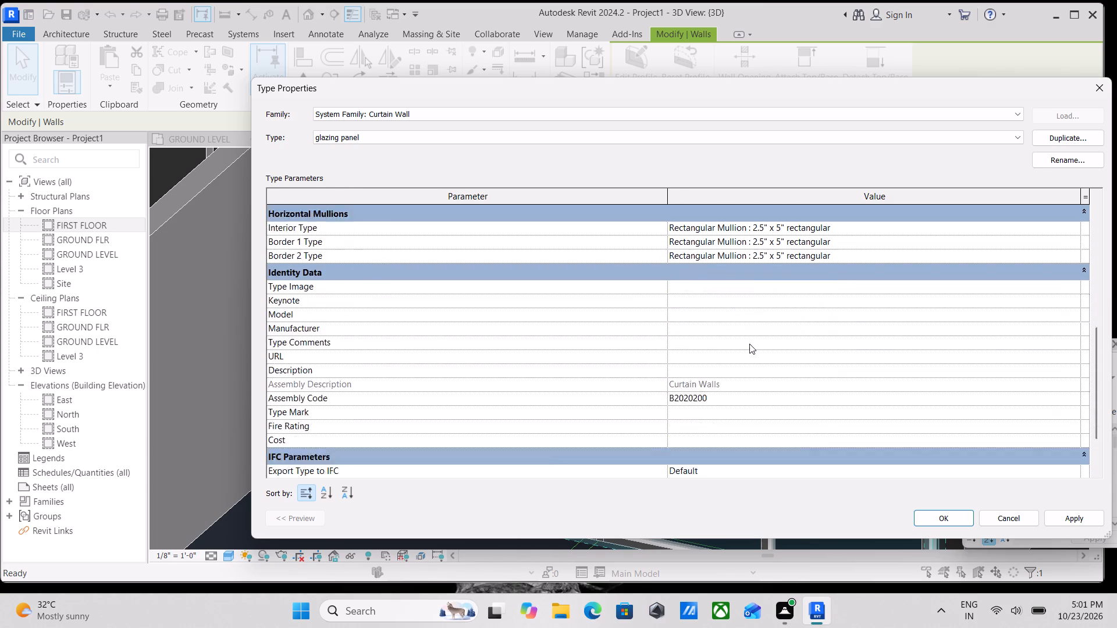
scroll(749, 344, down, 8)
scroll(762, 377, up, 9)
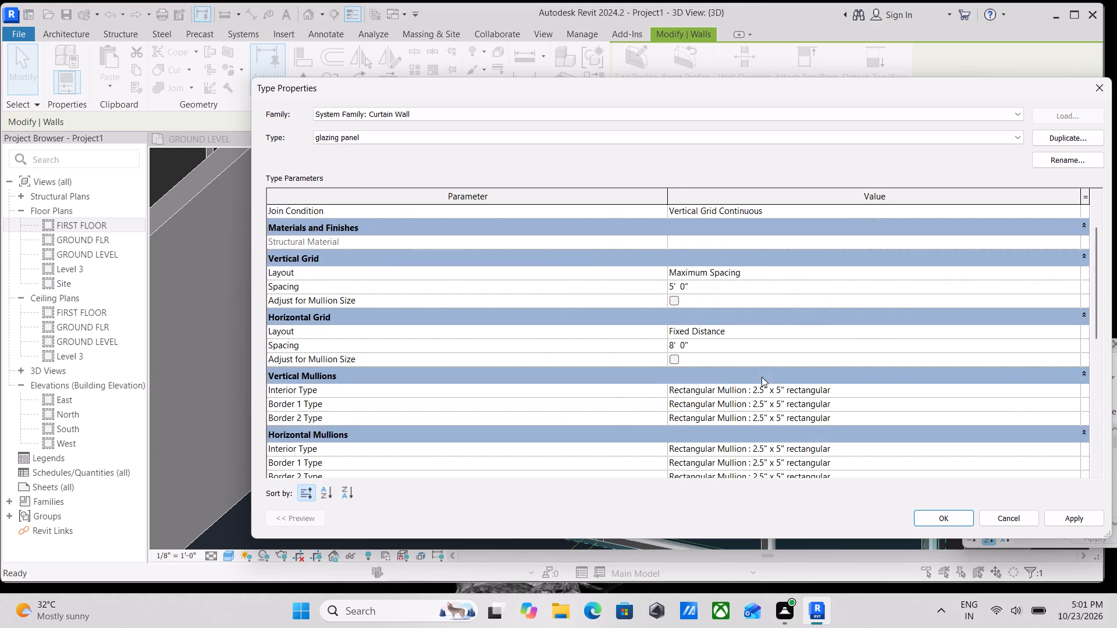
scroll(762, 377, up, 8)
scroll(560, 362, up, 3)
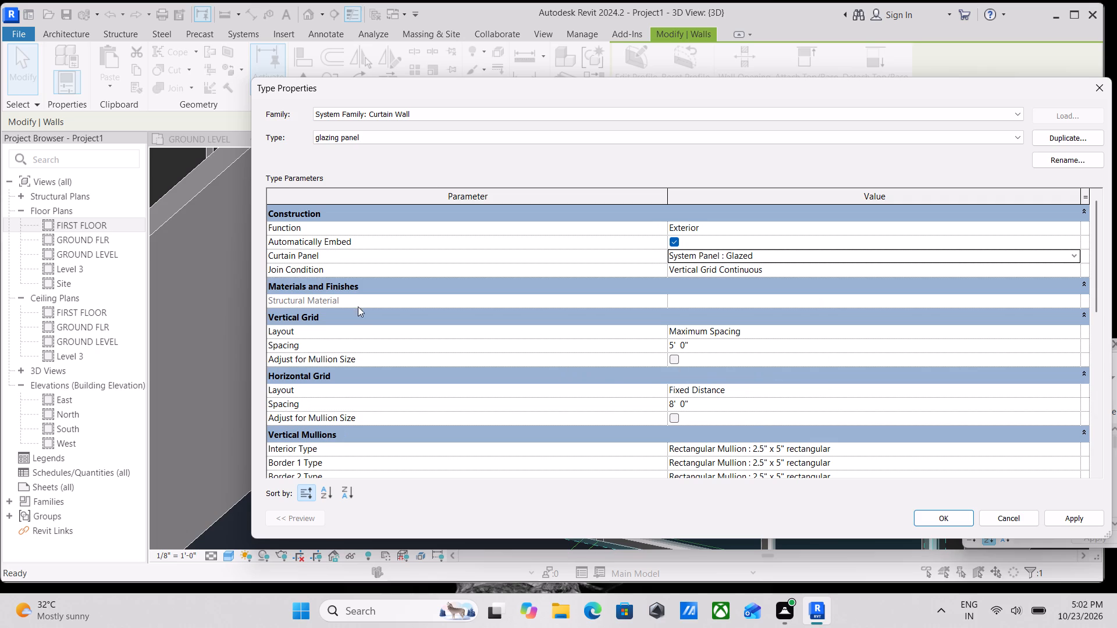
scroll(271, 264, up, 3)
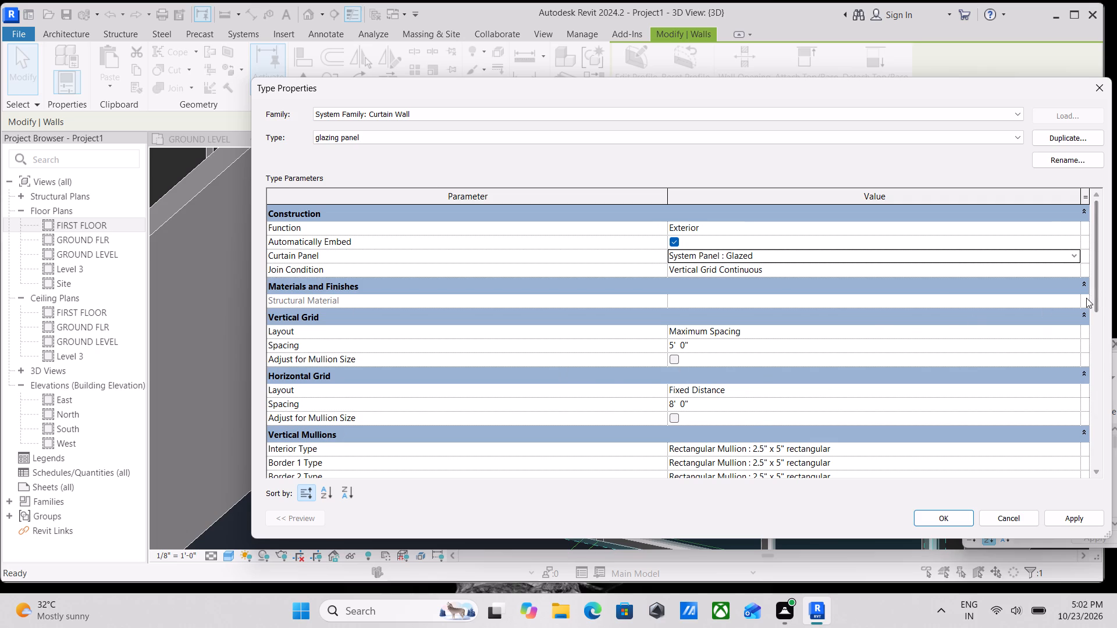
click(1086, 298)
scroll(934, 286, up, 1)
click(1073, 251)
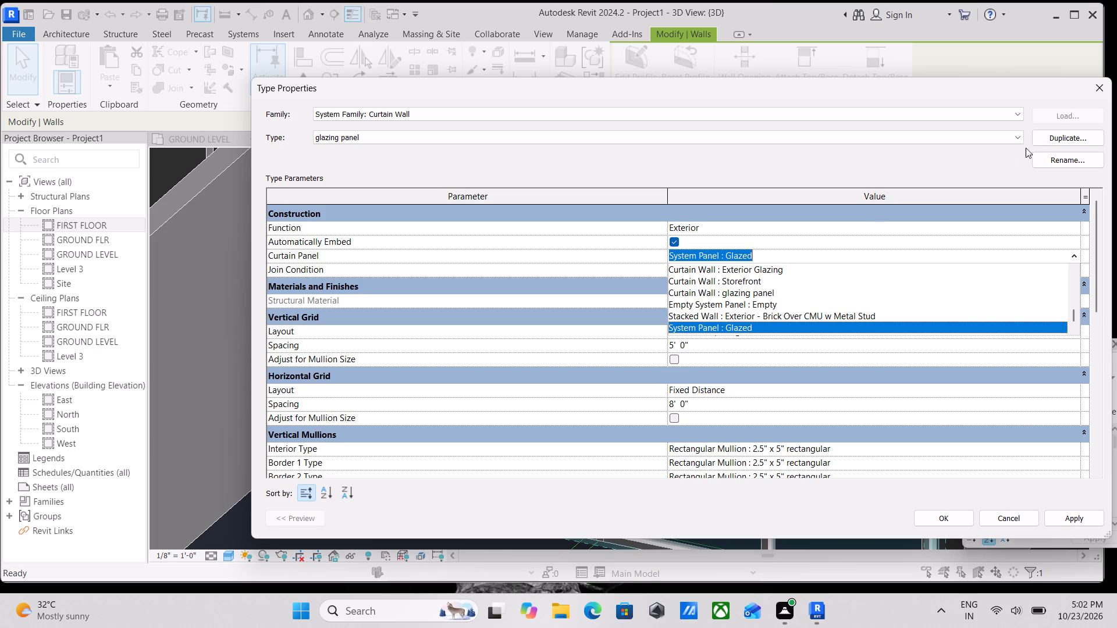
click(1095, 88)
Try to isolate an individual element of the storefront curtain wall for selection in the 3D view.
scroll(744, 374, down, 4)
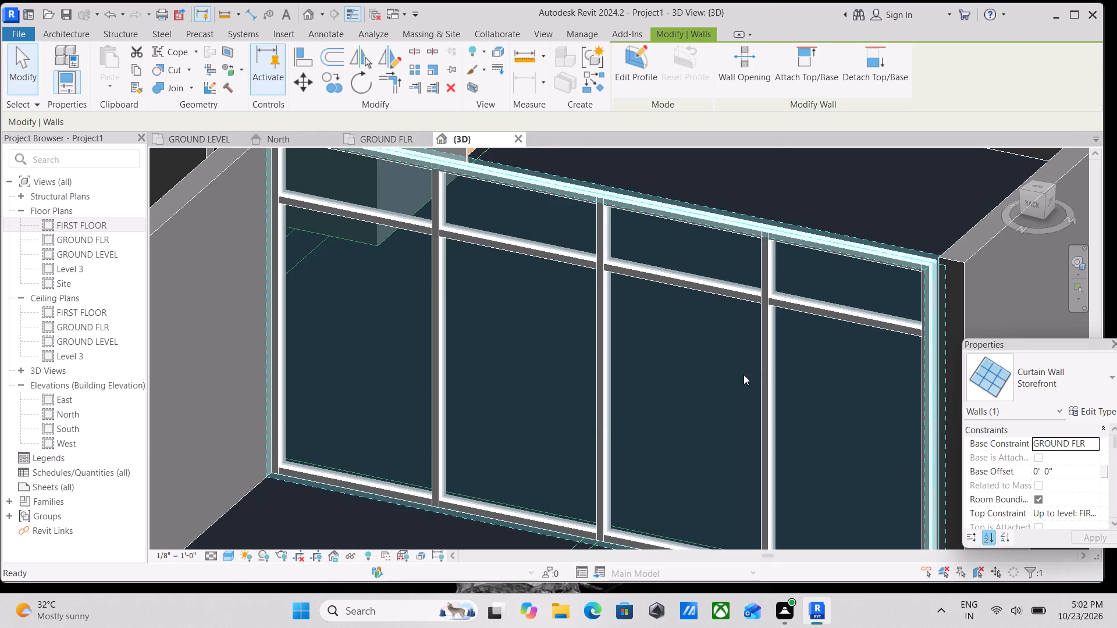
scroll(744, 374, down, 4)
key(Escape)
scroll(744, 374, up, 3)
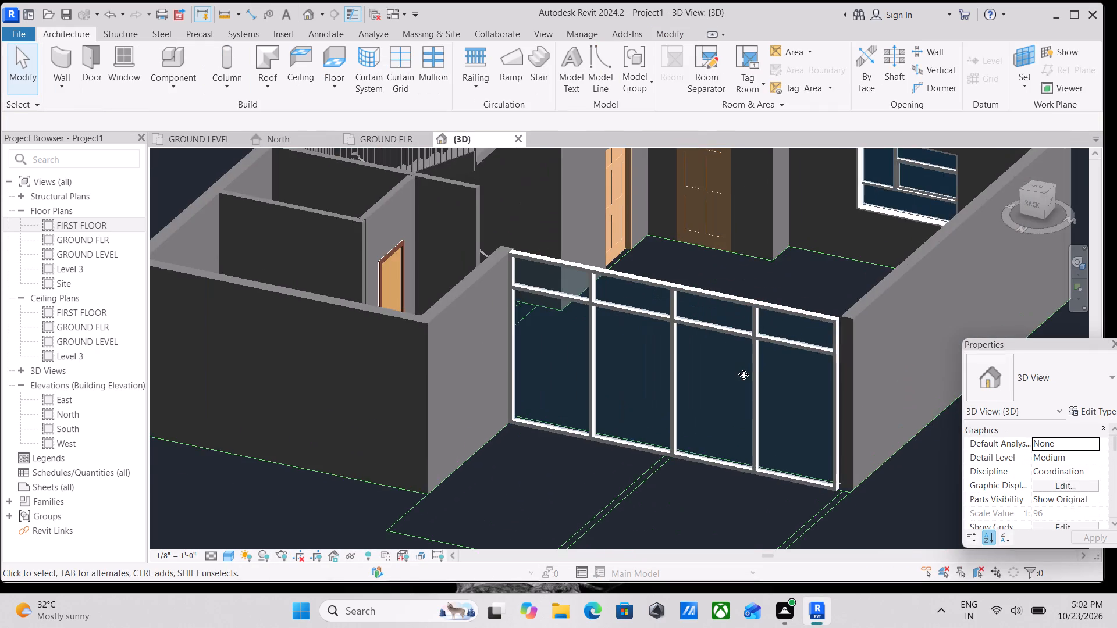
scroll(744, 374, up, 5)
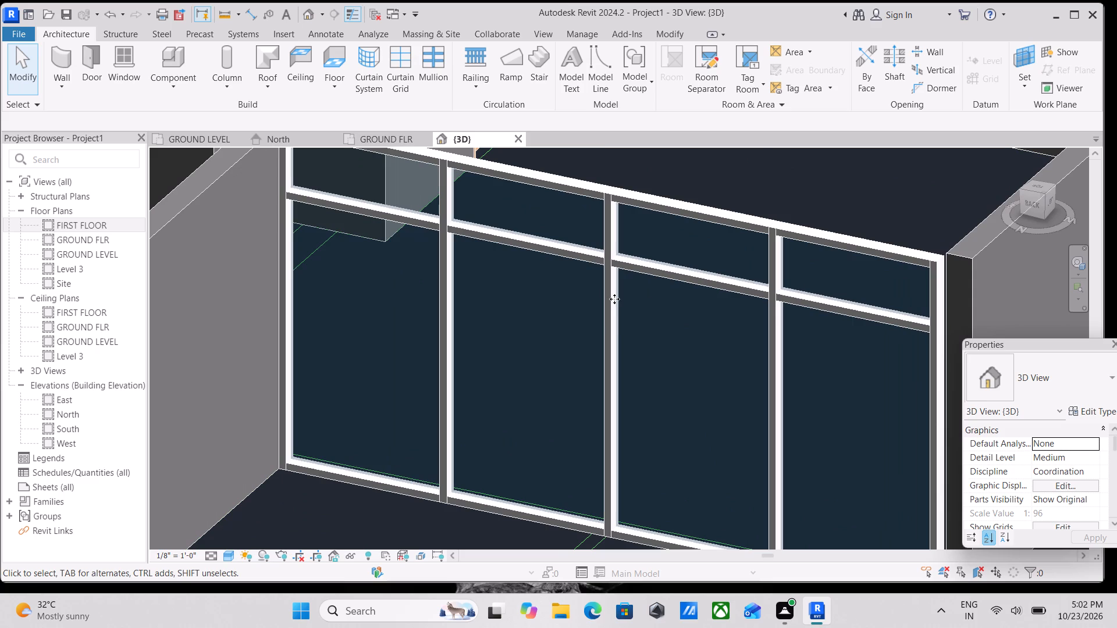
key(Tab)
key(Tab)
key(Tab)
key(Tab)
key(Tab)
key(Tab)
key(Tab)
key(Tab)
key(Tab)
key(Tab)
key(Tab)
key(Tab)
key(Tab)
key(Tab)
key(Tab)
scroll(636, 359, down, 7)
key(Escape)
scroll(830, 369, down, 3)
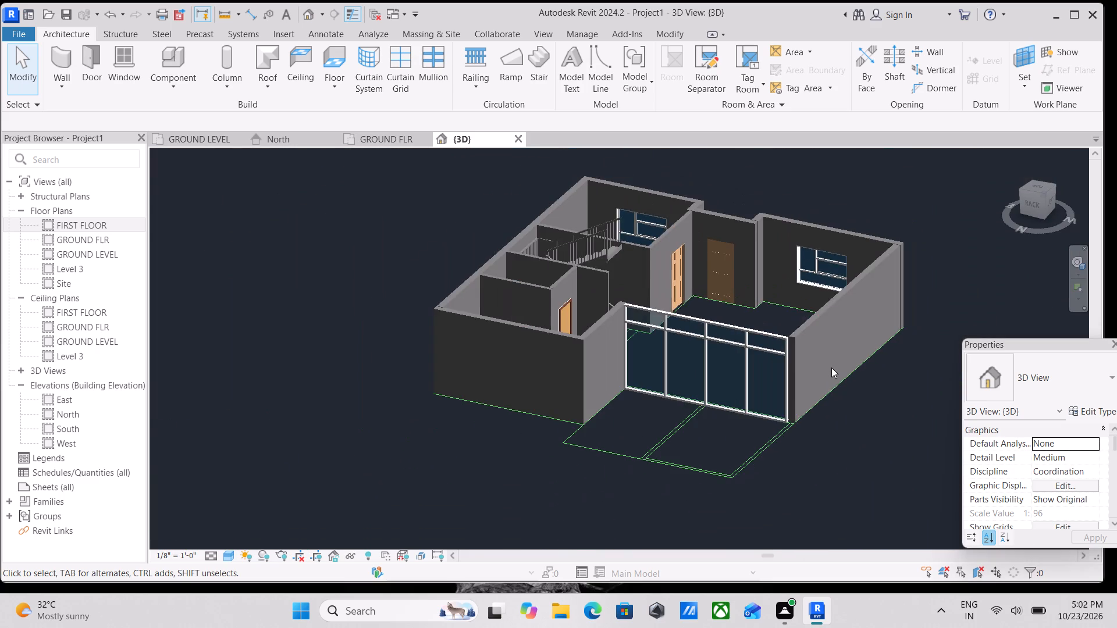
Cycle through the overlapping elements in the 3D view and select the Storefront curtain wall.
key(Tab)
key(Tab)
key(Tab)
key(Tab)
key(Tab)
key(Tab)
key(Tab)
key(Tab)
key(Tab)
key(Tab)
key(Tab)
key(Tab)
key(Tab)
key(Tab)
key(Tab)
key(Tab)
key(Tab)
key(Tab)
key(Tab)
key(Tab)
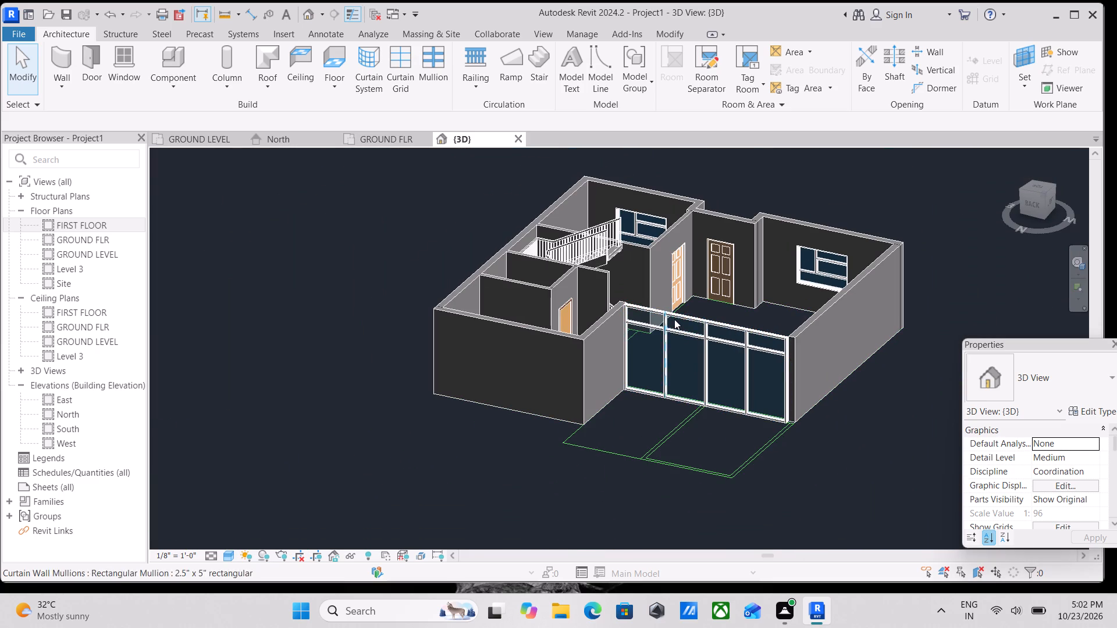
click(681, 316)
scroll(686, 317, up, 9)
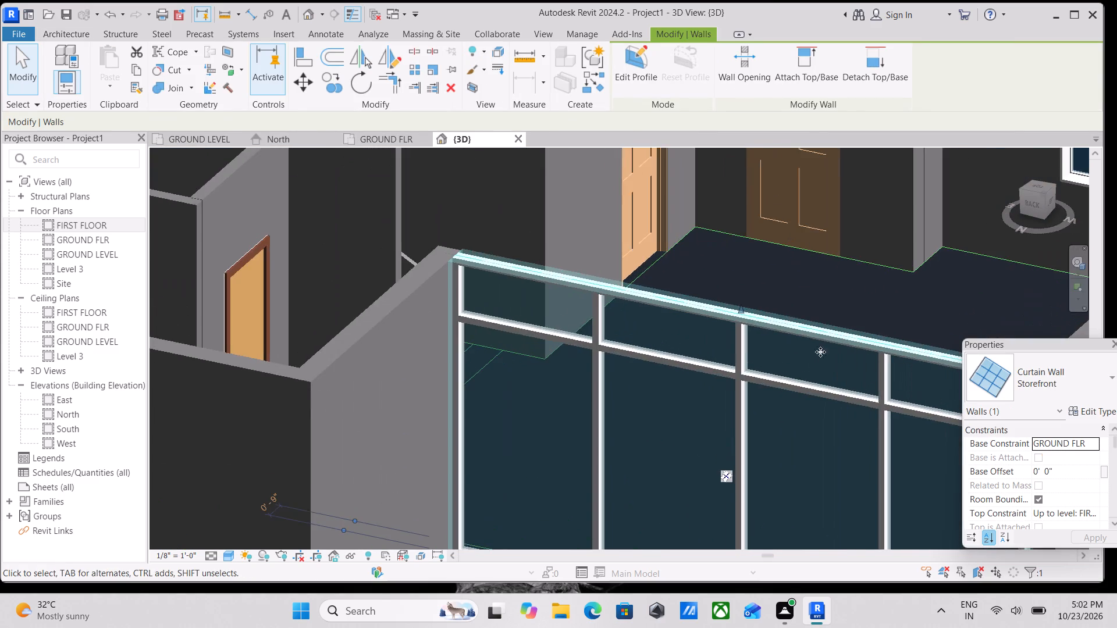
scroll(849, 355, down, 1)
middle_drag(849, 355, 656, 300)
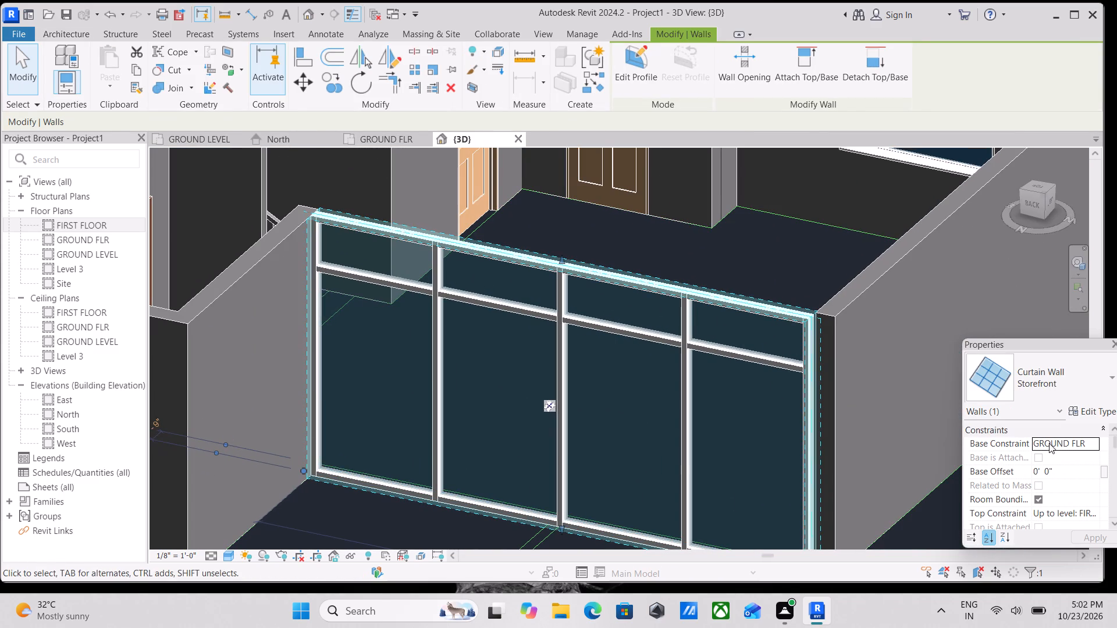
Examine the Storefront type's Join Condition options and its grid, mullion and identity parameters.
click(1101, 418)
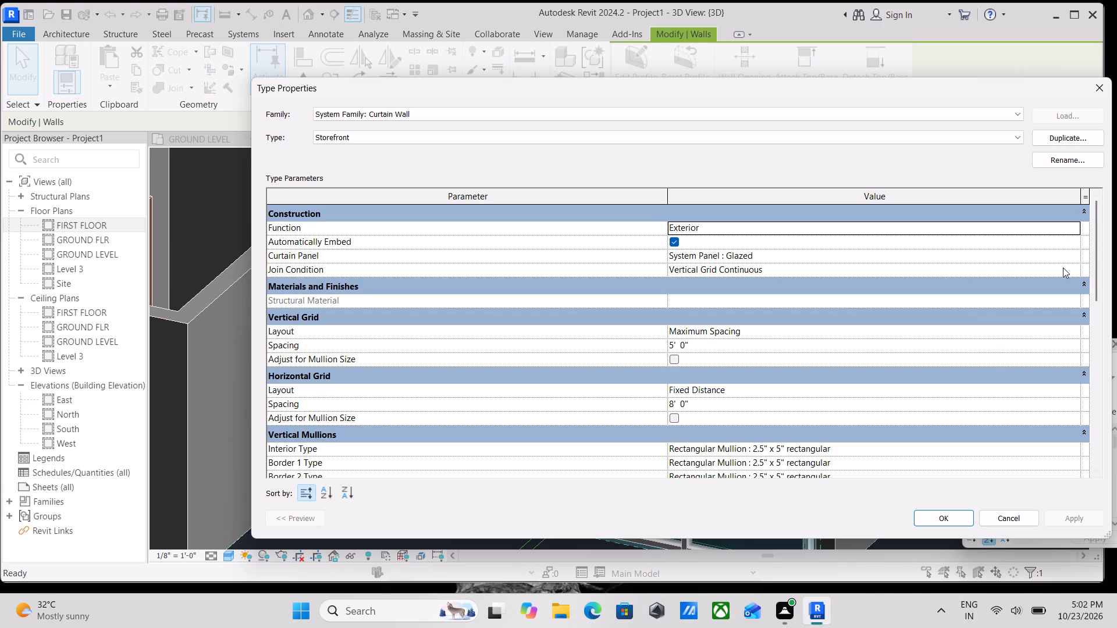
click(1065, 266)
click(1076, 269)
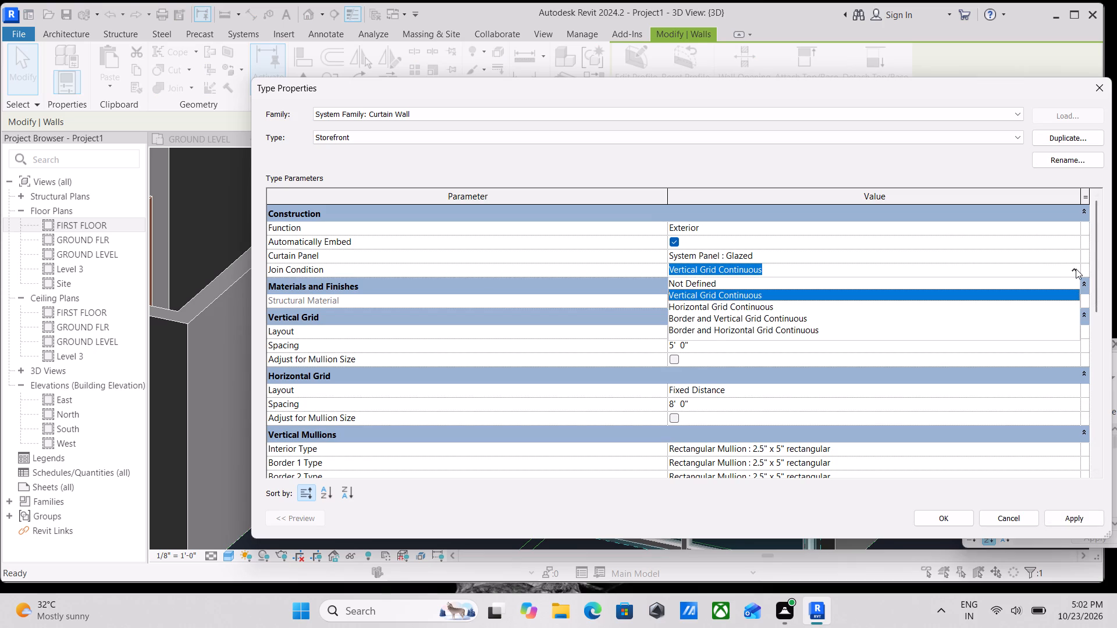
click(1076, 269)
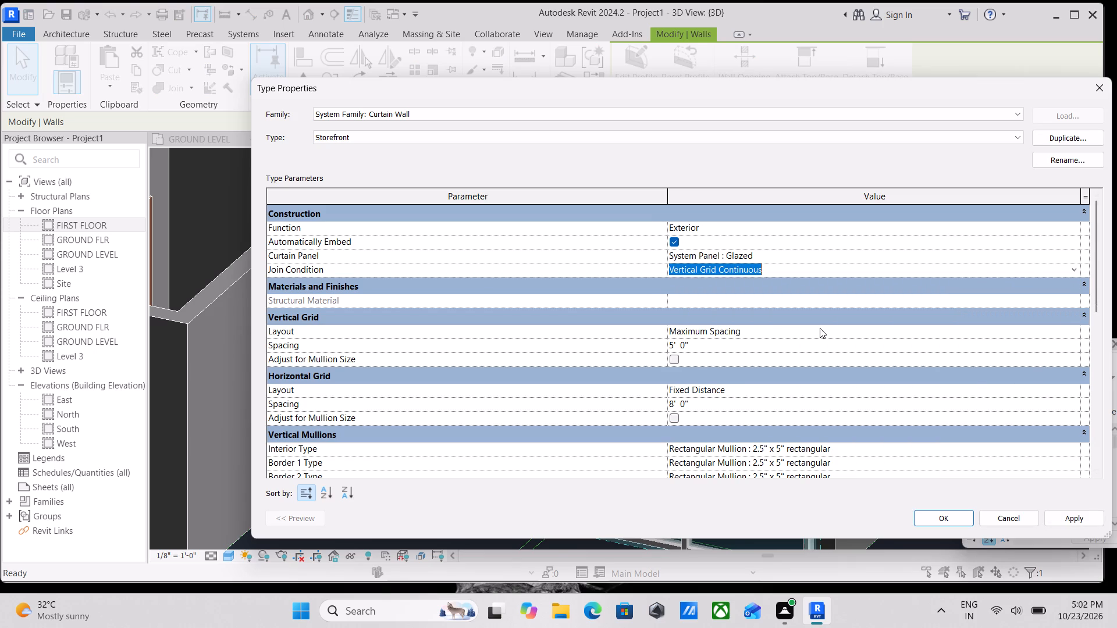
scroll(807, 338, down, 5)
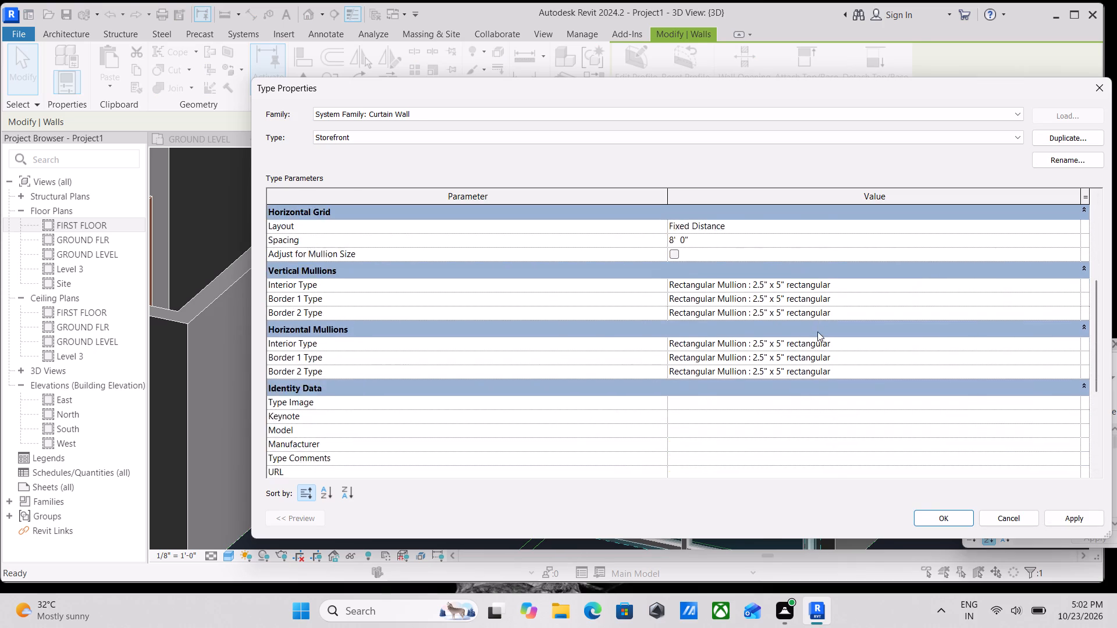
scroll(817, 331, down, 3)
scroll(817, 331, up, 4)
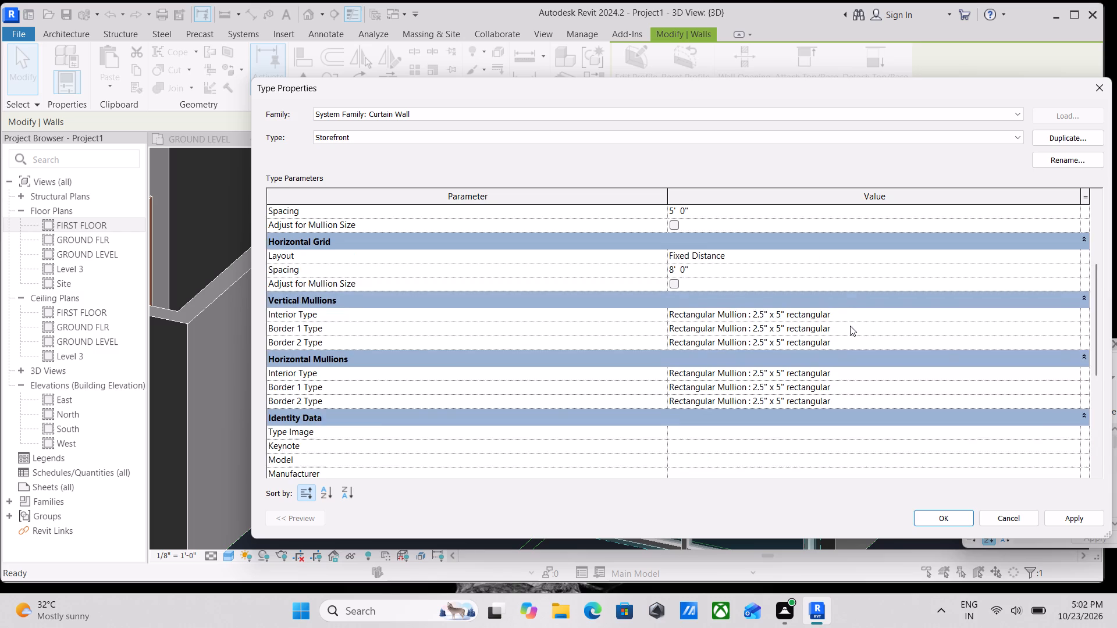
scroll(850, 326, up, 1)
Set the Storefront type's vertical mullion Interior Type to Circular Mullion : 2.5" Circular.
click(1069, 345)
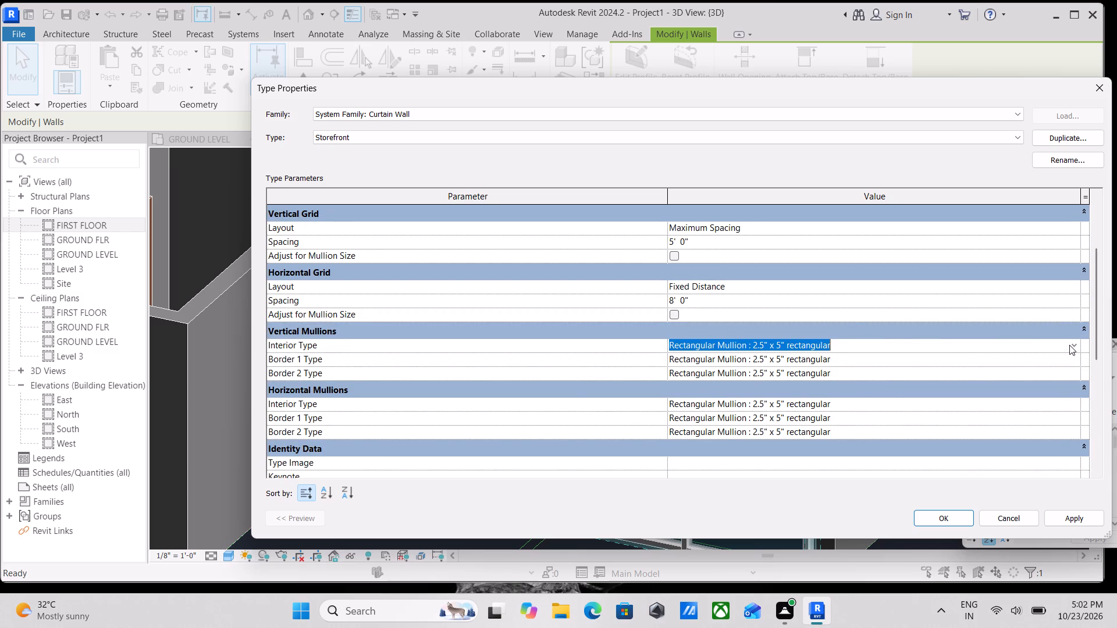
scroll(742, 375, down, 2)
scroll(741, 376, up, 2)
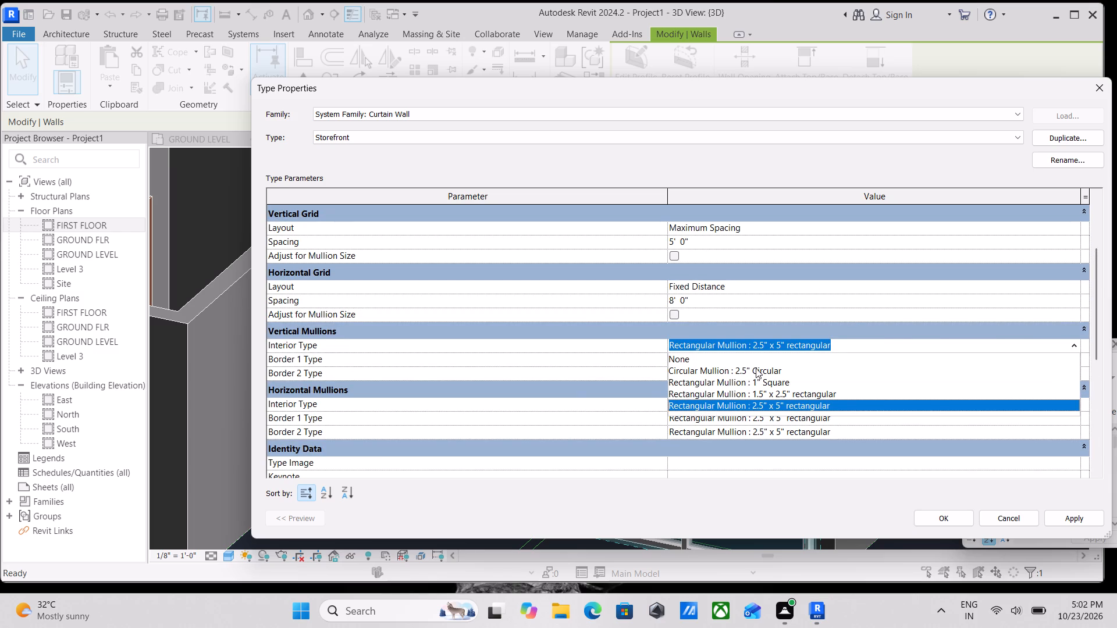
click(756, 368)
Examine the Vertical Grid Layout options and the type's remaining grid, mullion and identity parameters.
scroll(656, 277, up, 6)
scroll(485, 227, up, 2)
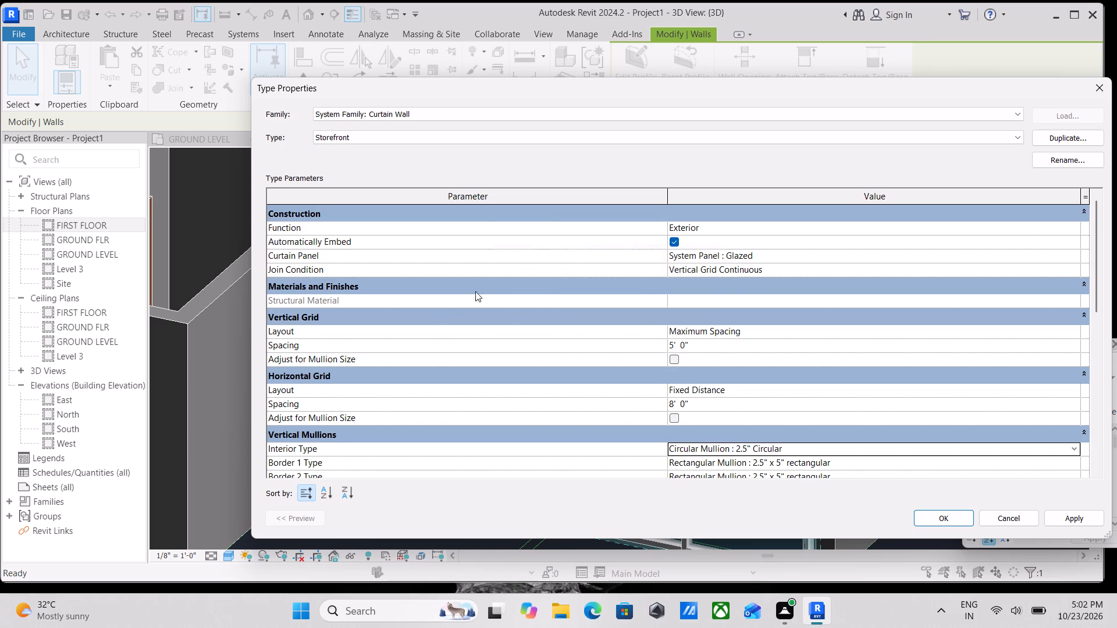
click(1040, 331)
click(1073, 334)
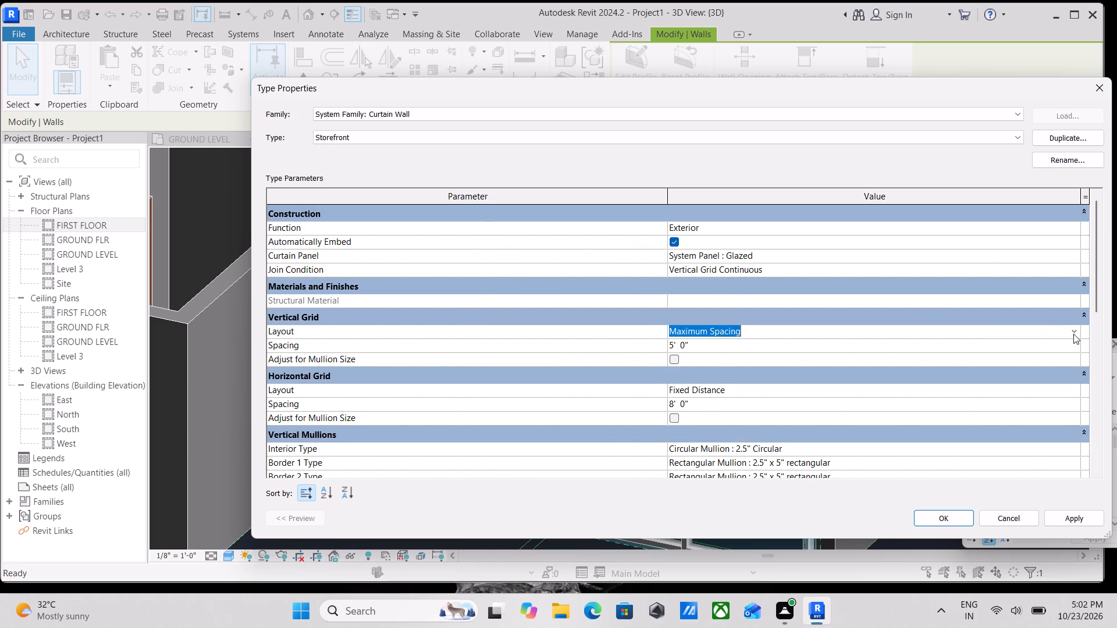
click(1073, 334)
scroll(695, 378, down, 7)
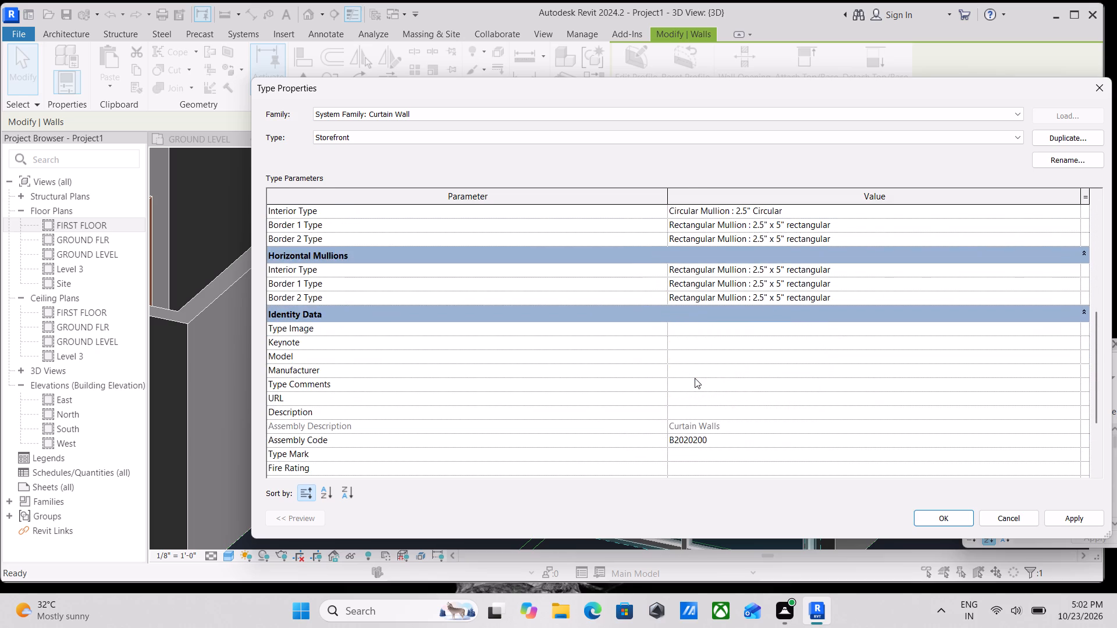
scroll(705, 372, down, 5)
scroll(708, 369, up, 12)
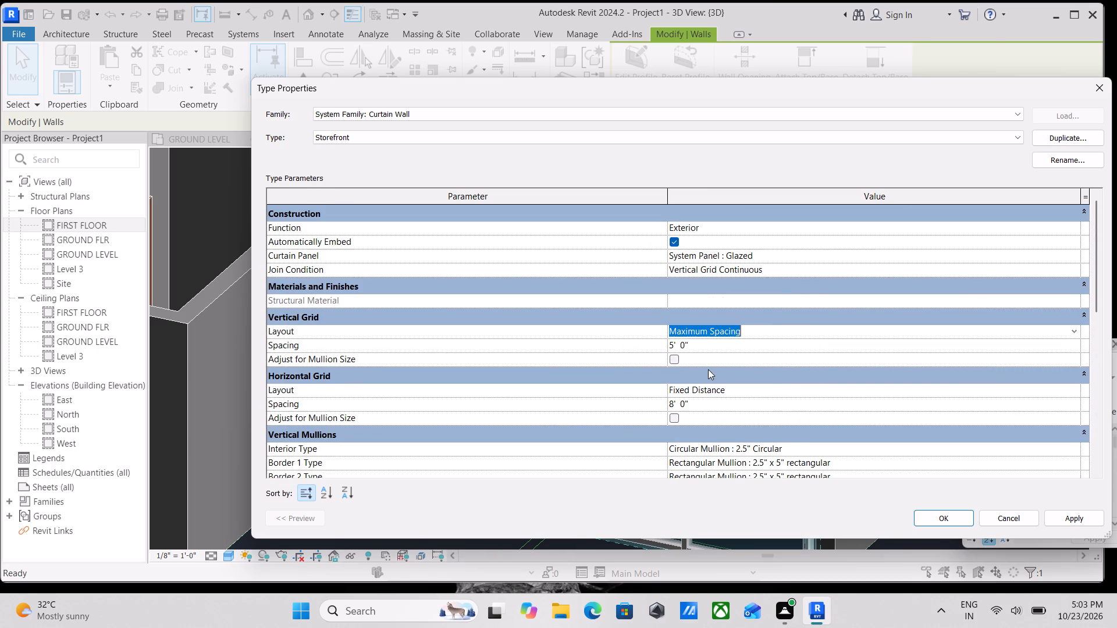
scroll(708, 369, up, 4)
scroll(778, 293, up, 4)
Inspect the type's Curtain Panel and Structural Material parameters, leaving the type properties without applying changes.
click(831, 257)
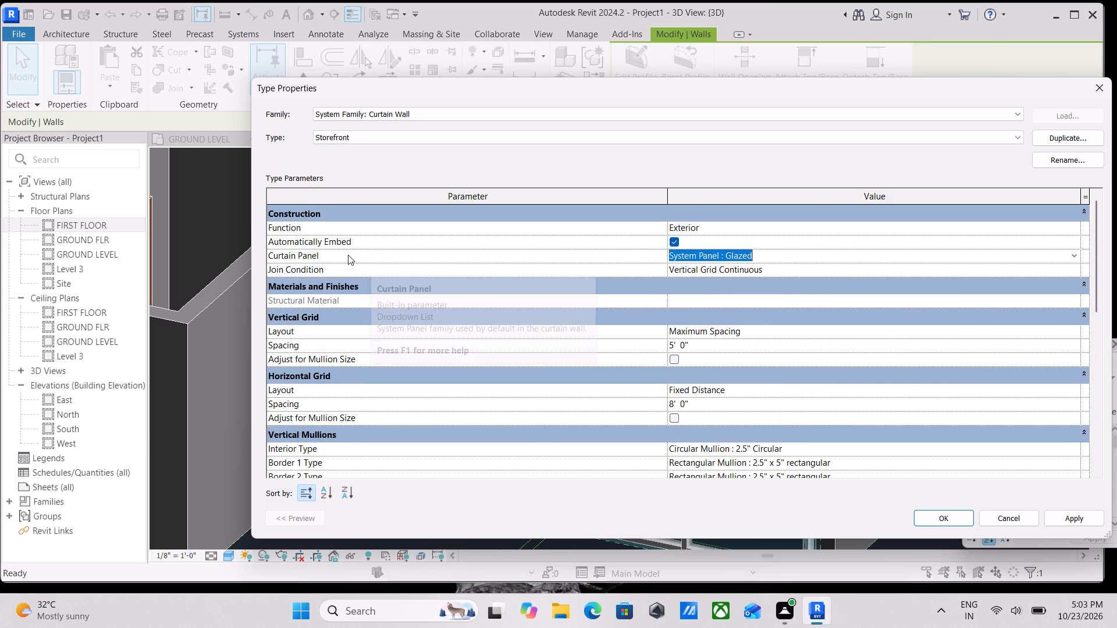
click(348, 255)
right_click(348, 255)
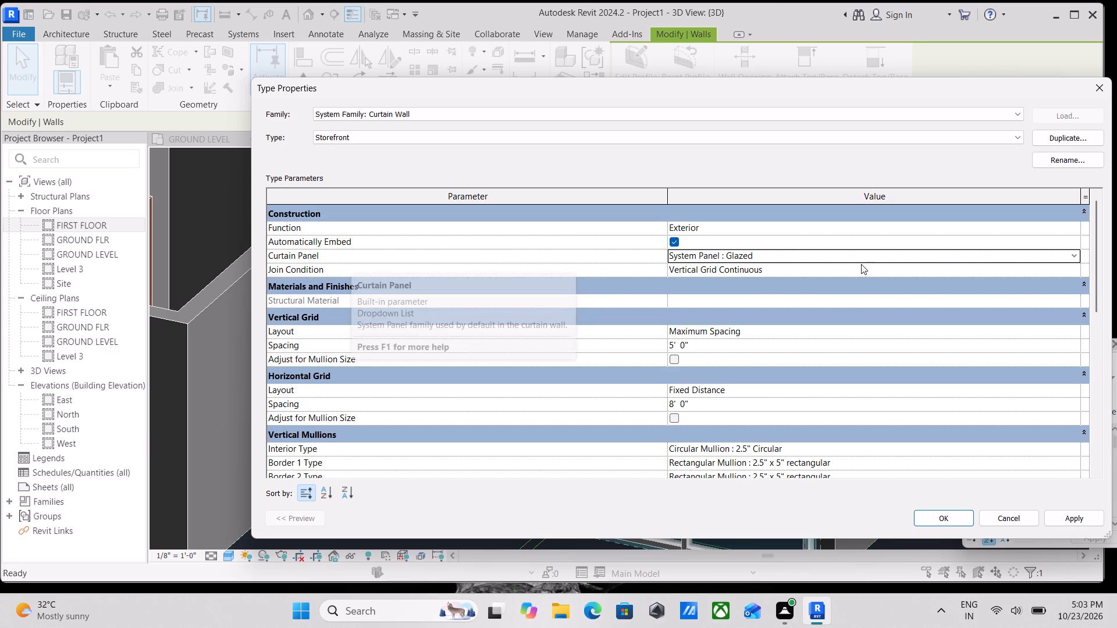
click(861, 264)
click(863, 254)
right_click(863, 254)
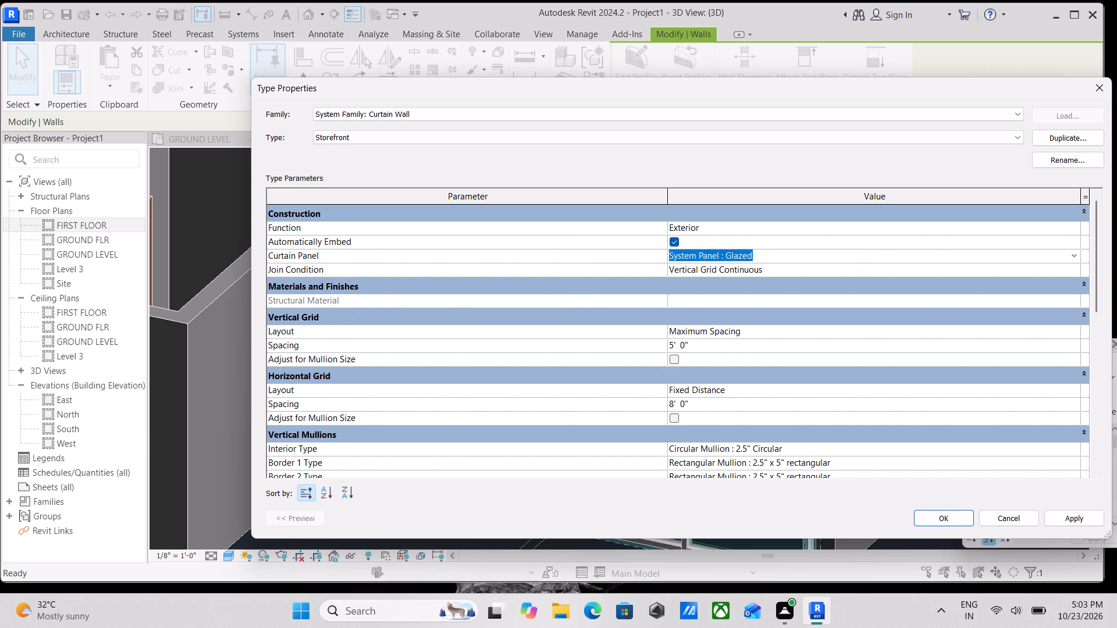
scroll(668, 420, down, 1)
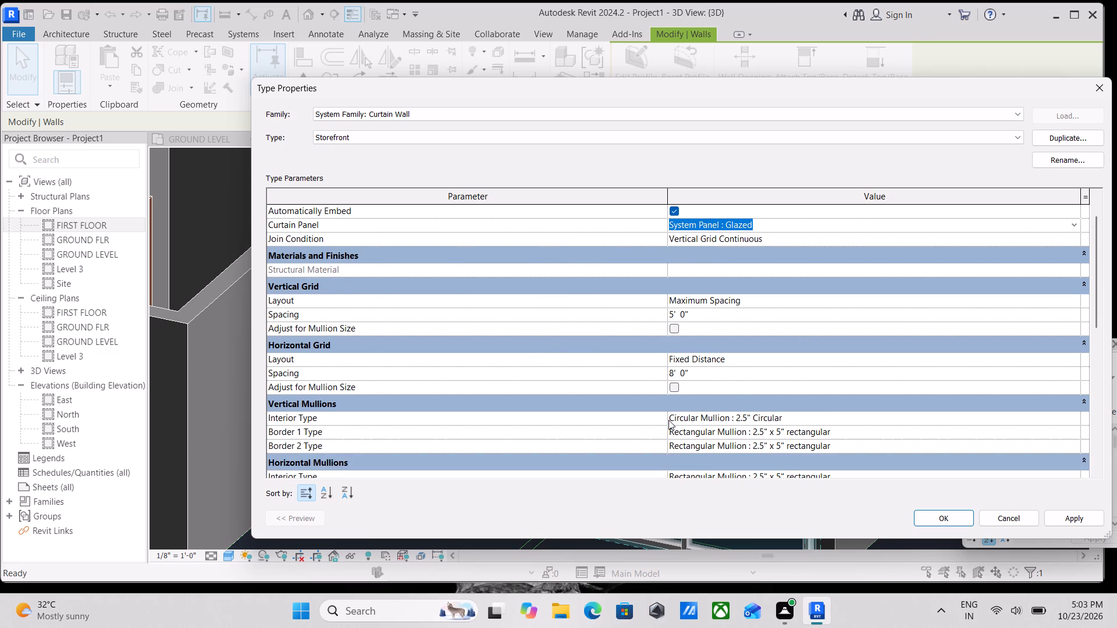
click(283, 266)
double_click(283, 266)
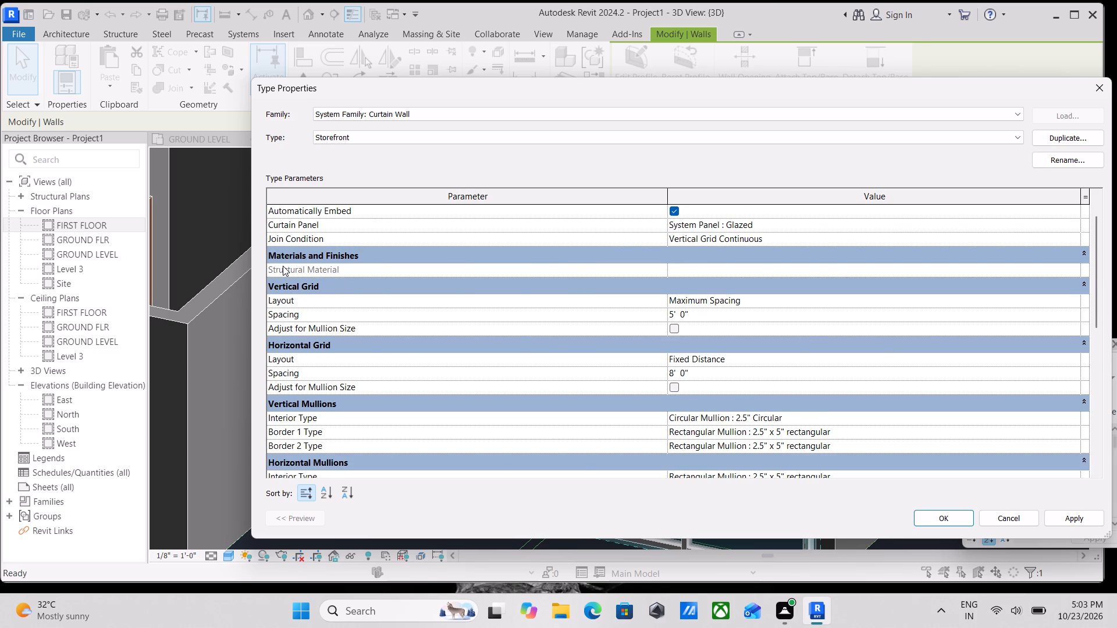
click(1101, 80)
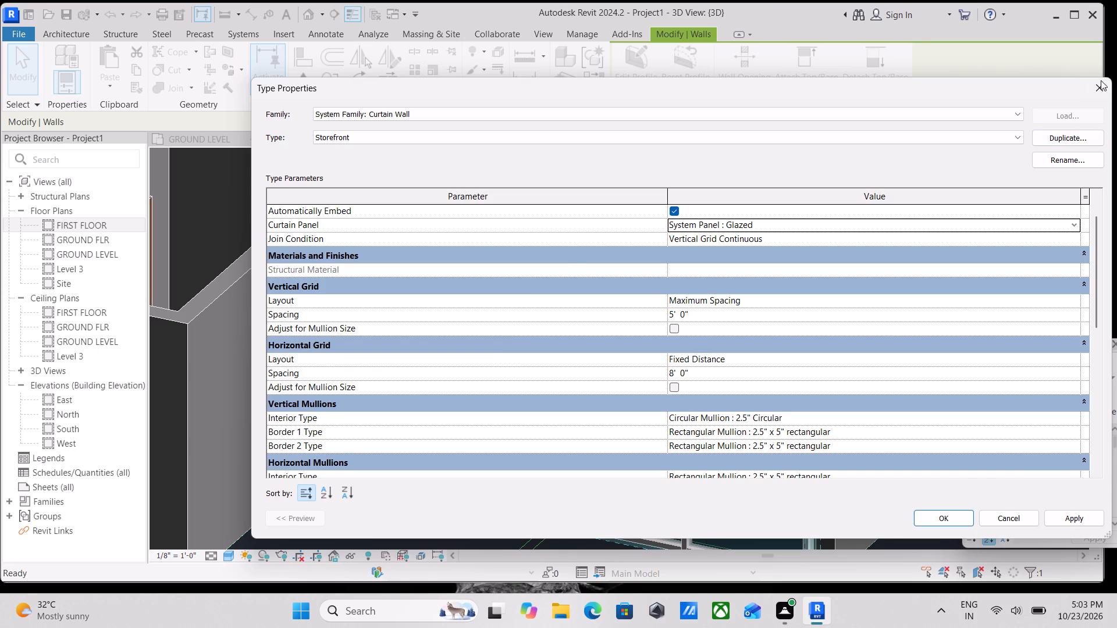
Review the Storefront type's construction, grid, mullion, identity and IFC parameters again, leaving without changes.
scroll(733, 320, down, 2)
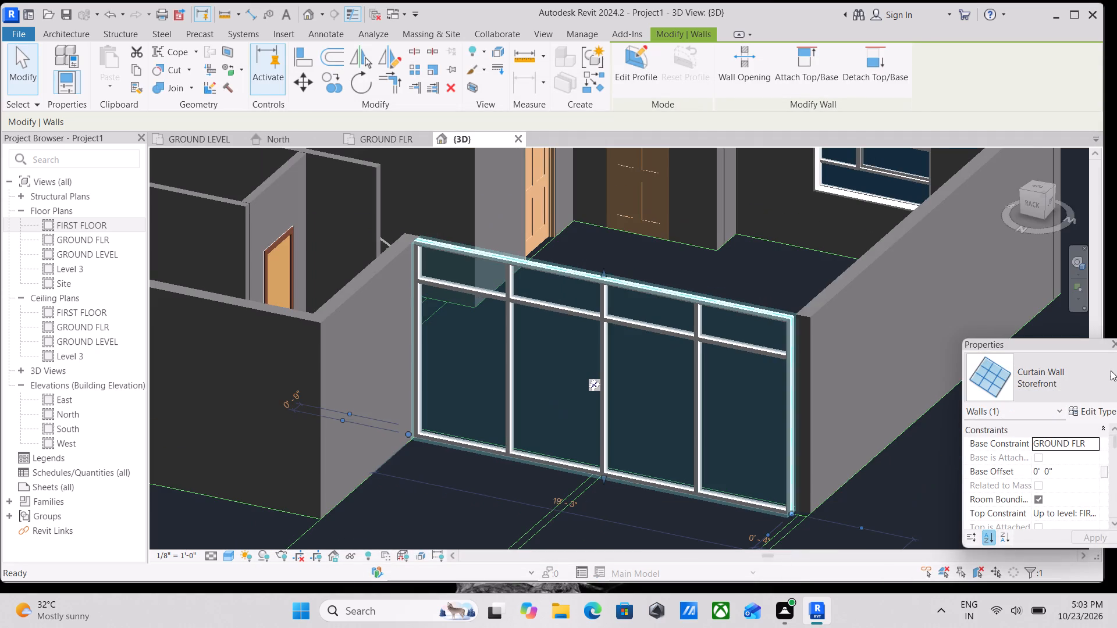
scroll(722, 449, down, 3)
middle_drag(723, 449, 745, 441)
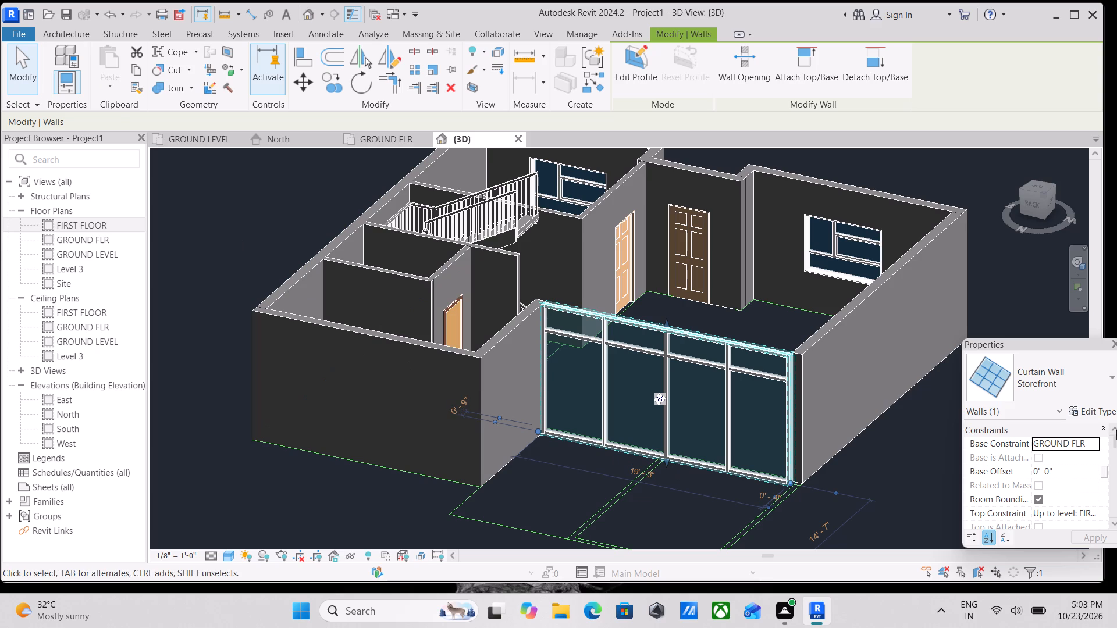
click(1100, 412)
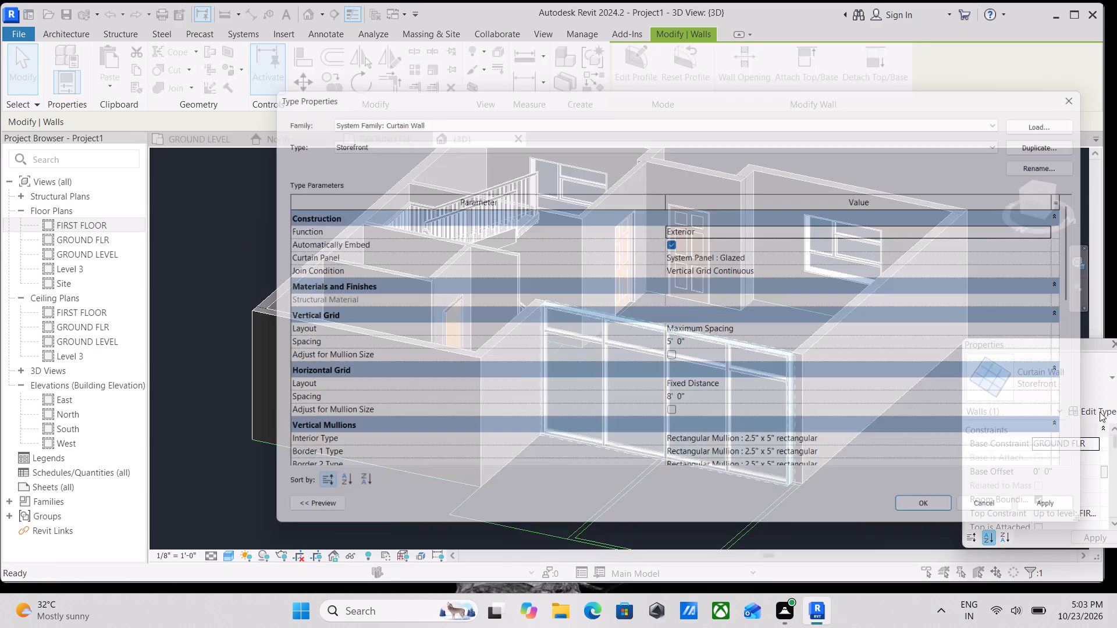
scroll(764, 436, down, 4)
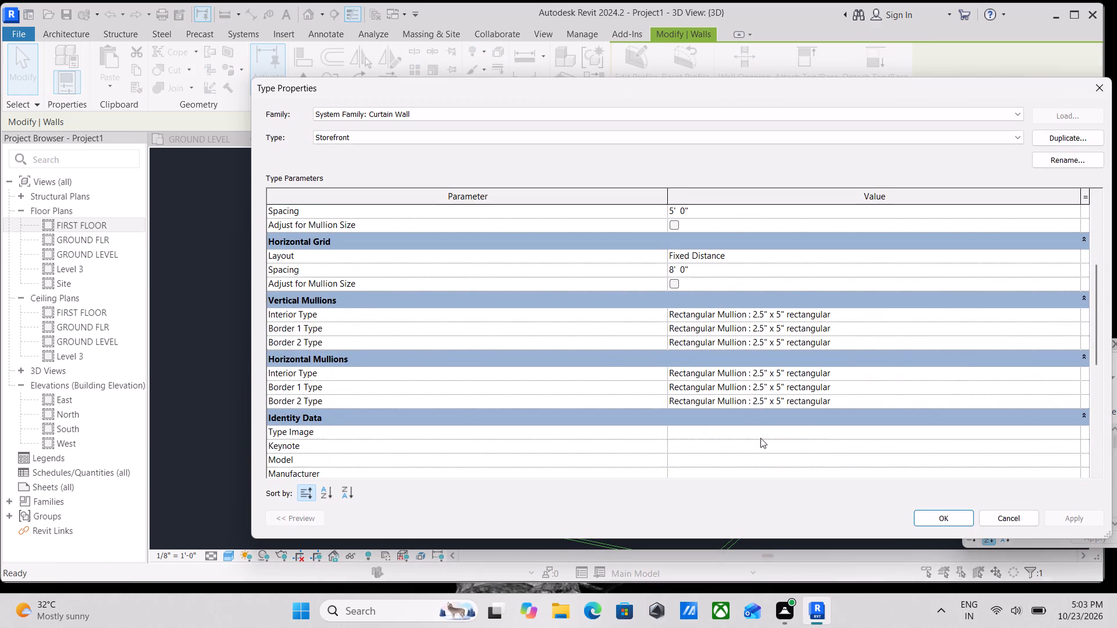
scroll(760, 438, down, 9)
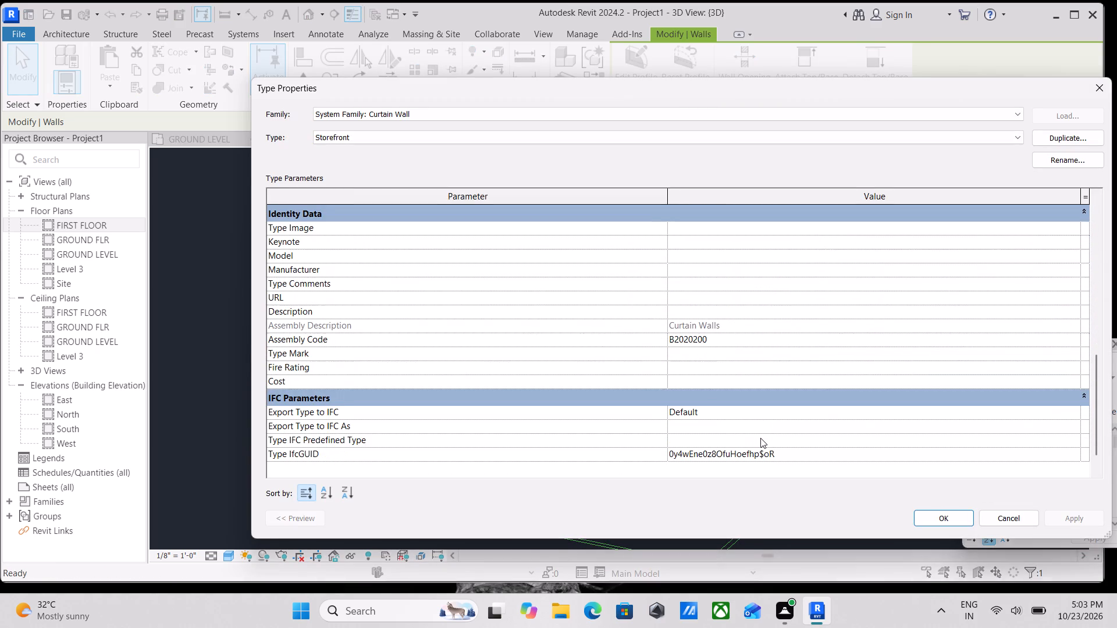
scroll(760, 438, up, 17)
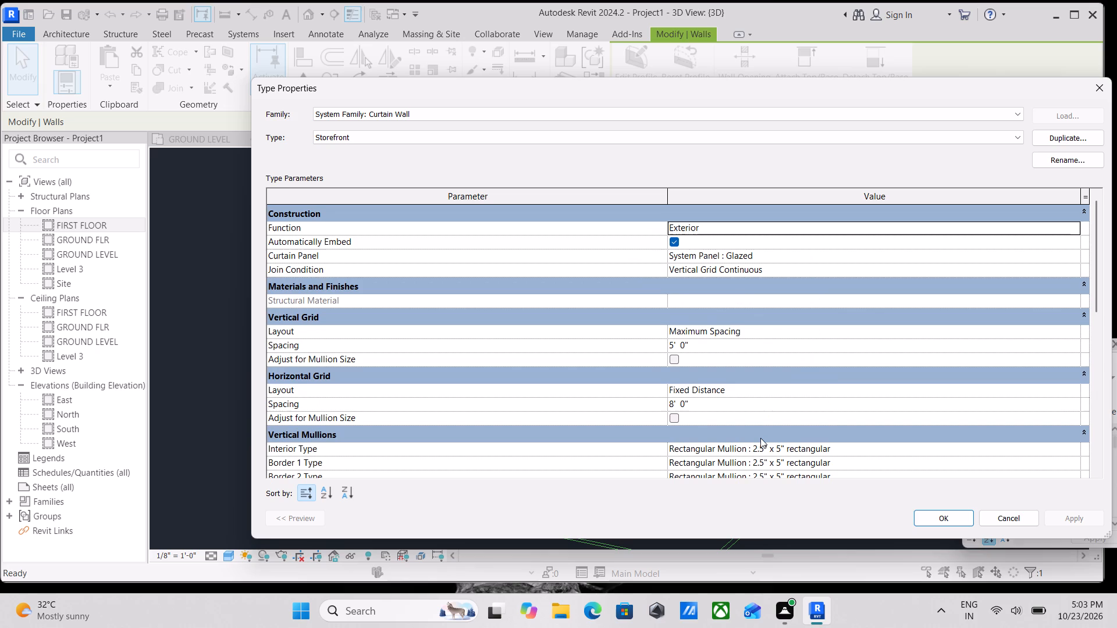
scroll(760, 438, up, 4)
scroll(760, 438, down, 3)
scroll(760, 438, up, 4)
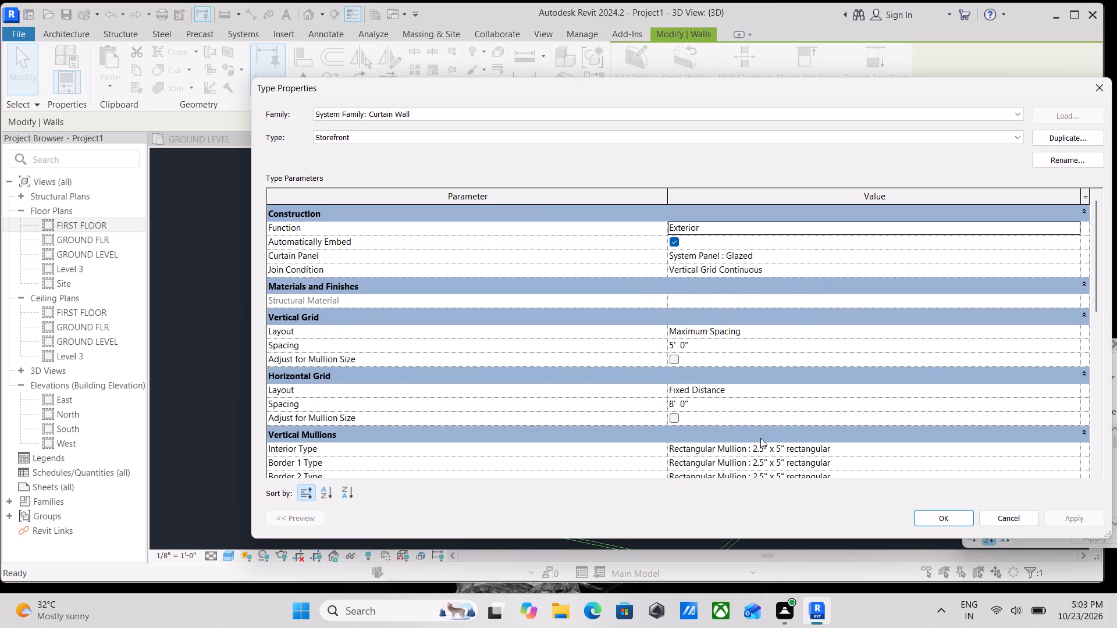
click(1107, 87)
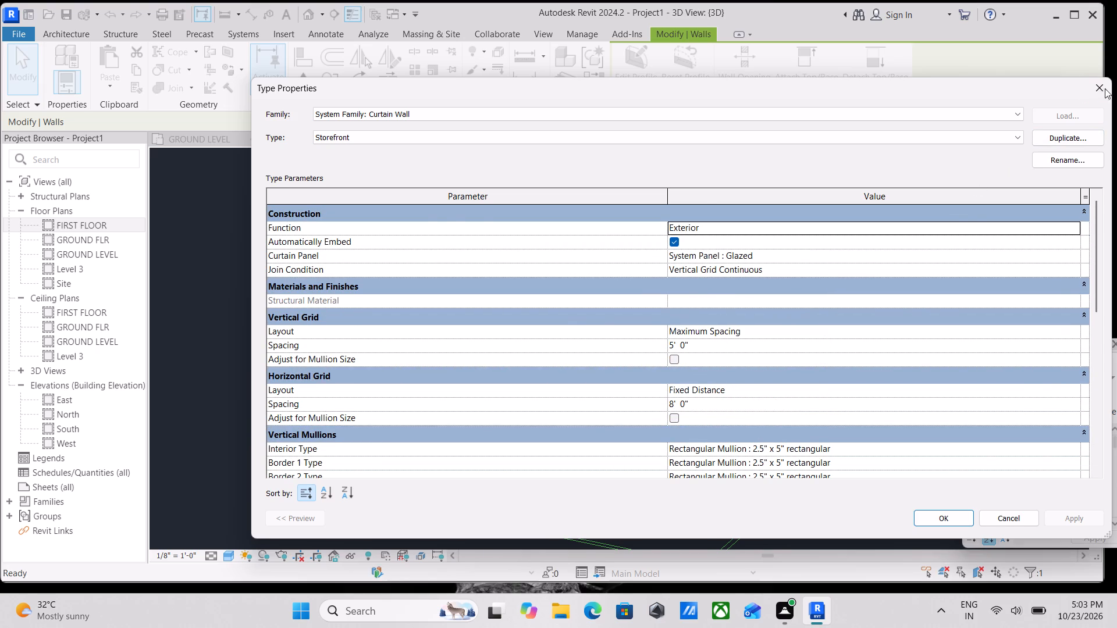
Examine the Storefront curtain wall and its horizontal mullions in 3D from several angles.
scroll(676, 322, up, 4)
scroll(738, 409, up, 6)
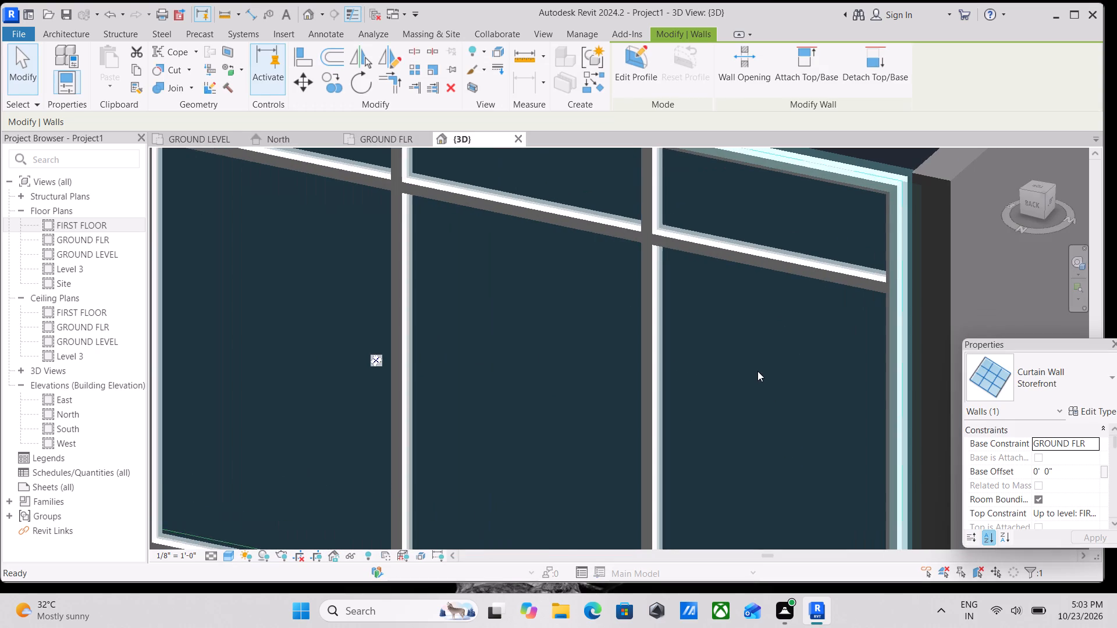
scroll(759, 363, down, 2)
middle_drag(759, 363, 882, 316)
scroll(702, 341, down, 2)
middle_drag(702, 341, 759, 377)
scroll(910, 317, down, 1)
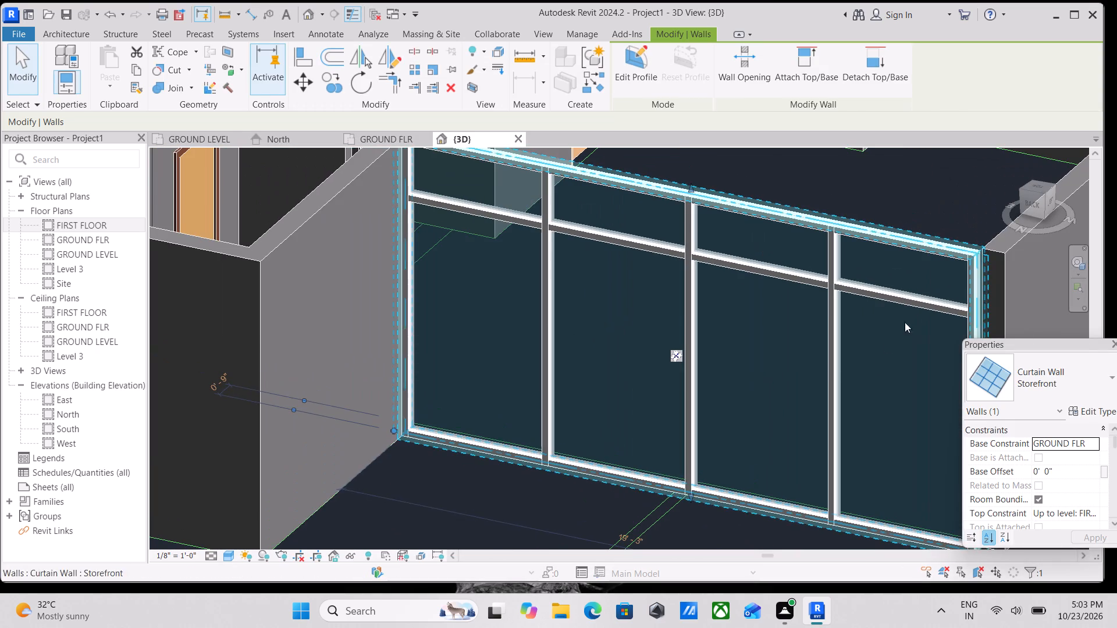
scroll(905, 322, down, 2)
scroll(830, 384, down, 3)
shift+middle_drag(677, 427, 733, 430)
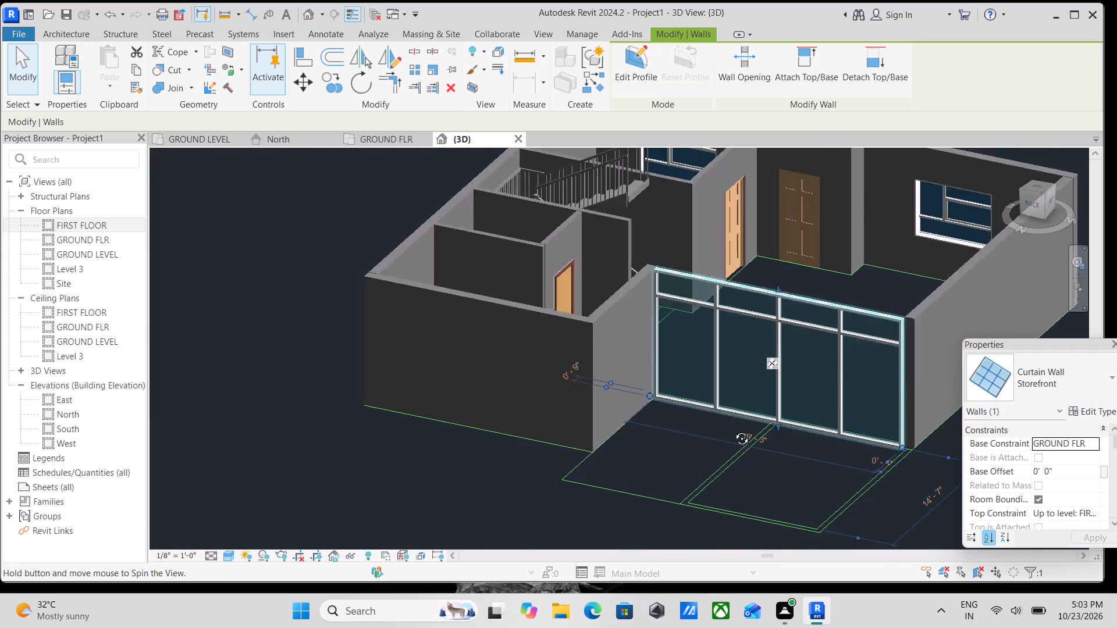
shift+middle_drag(733, 430, 759, 381)
scroll(825, 314, up, 6)
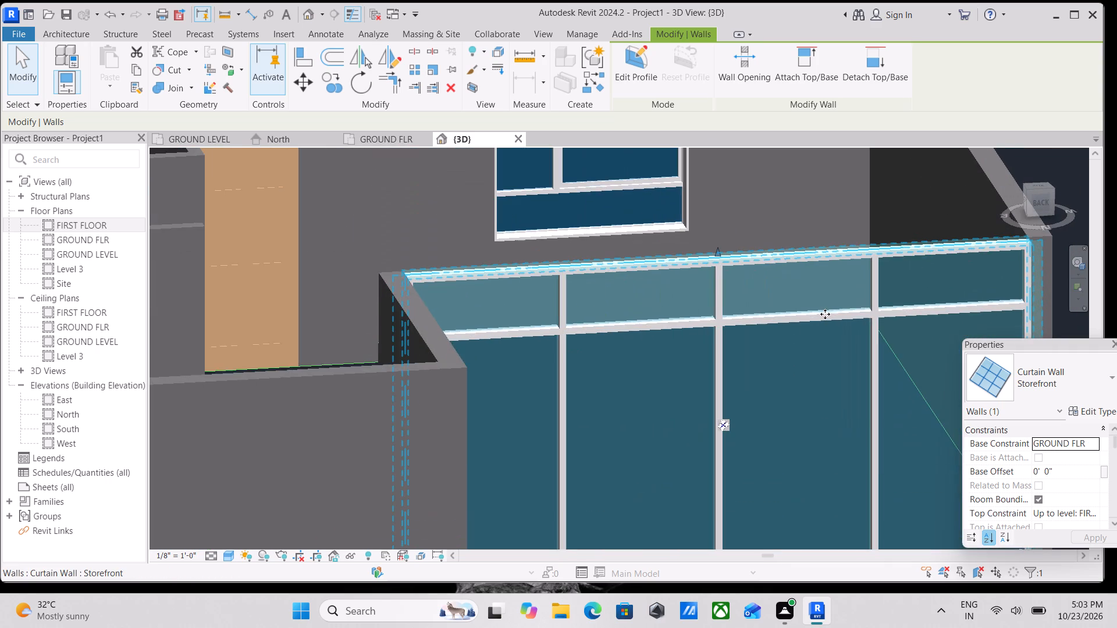
key(Escape)
Unpin and delete the upper horizontal mullion in the curtain wall's third bay from the projecting wall corner.
click(778, 317)
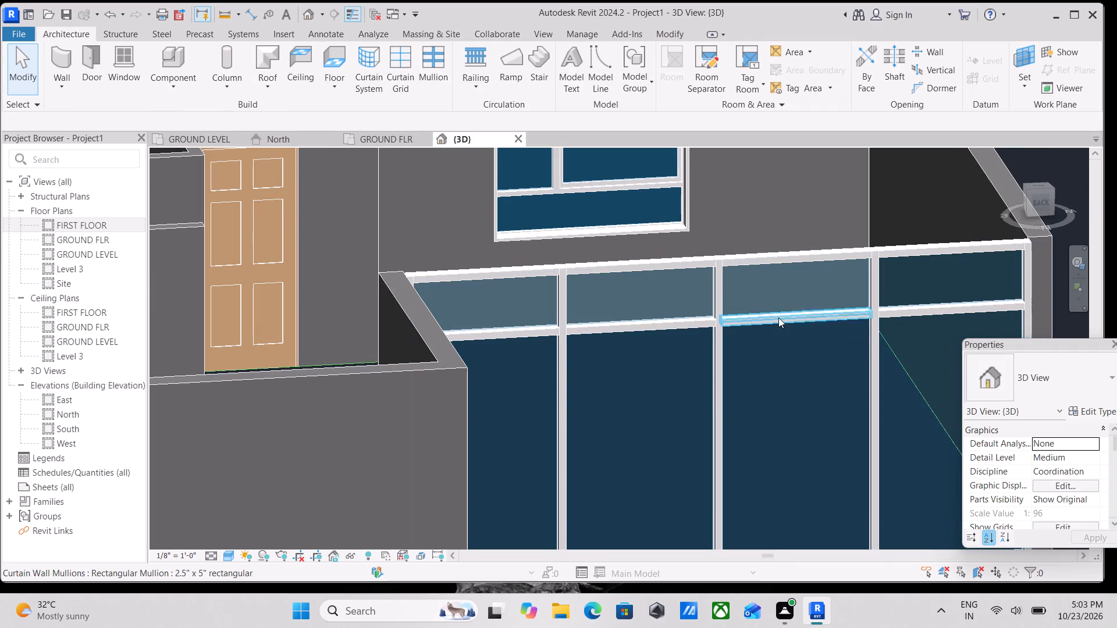
scroll(778, 317, down, 2)
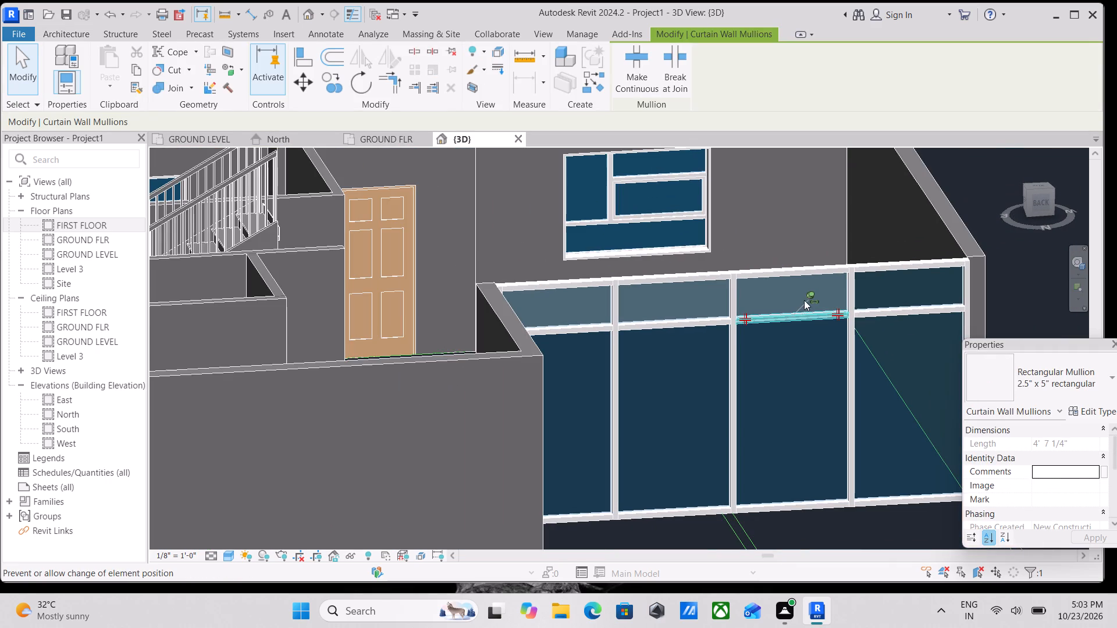
click(810, 295)
right_click(810, 295)
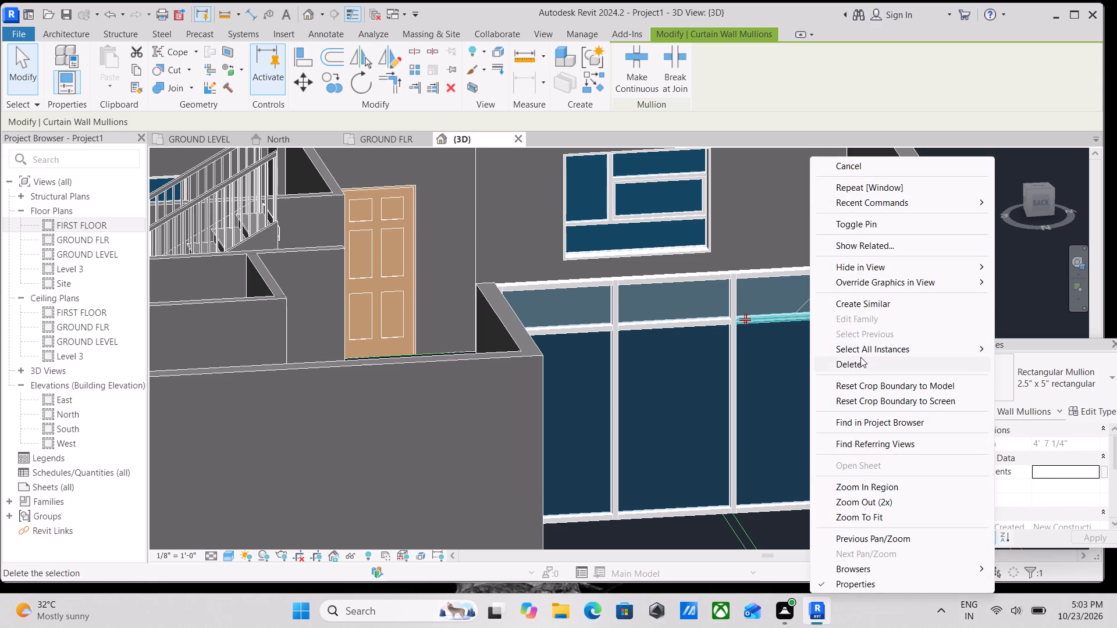
click(860, 360)
Unpin and delete the upper horizontal mullion in the adjacent second bay from the projecting wall corner.
click(681, 321)
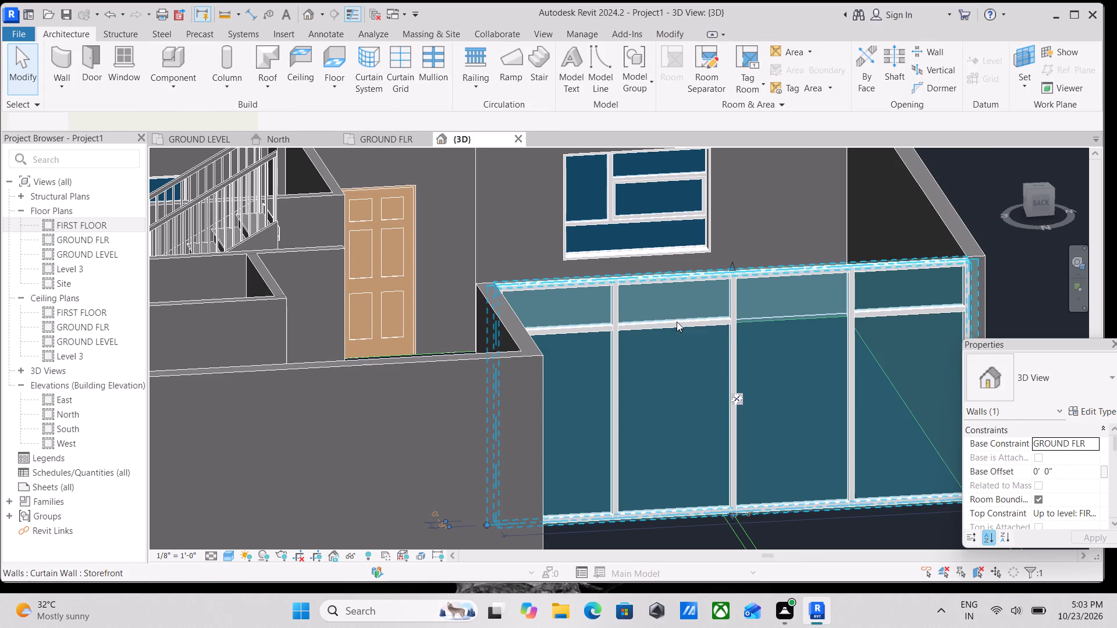
scroll(703, 323, up, 2)
key(Escape)
click(717, 321)
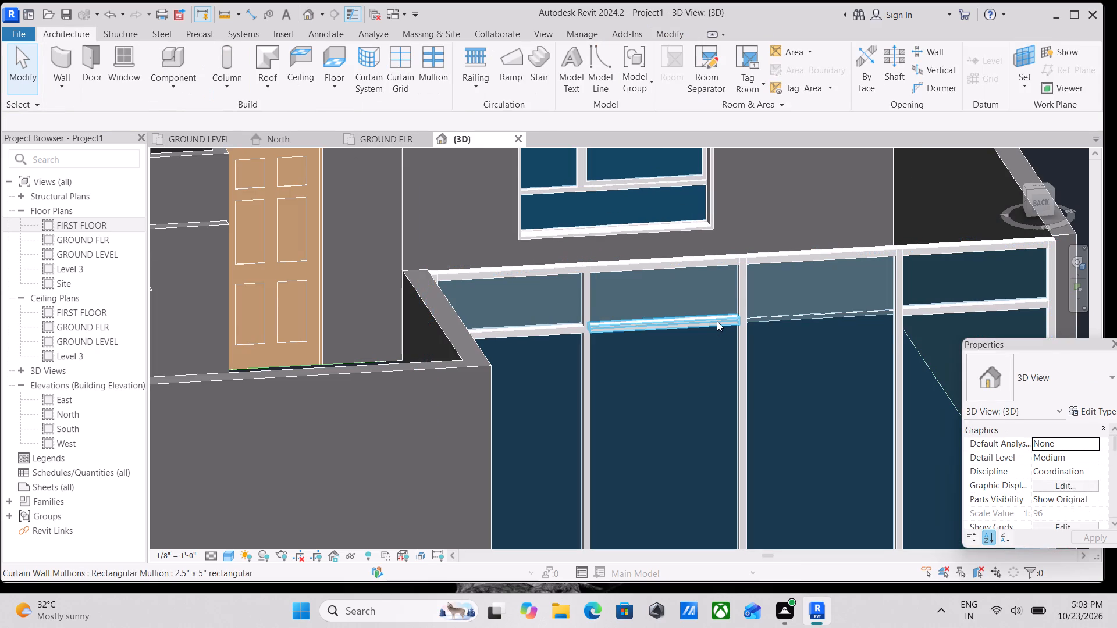
right_click(717, 321)
click(756, 363)
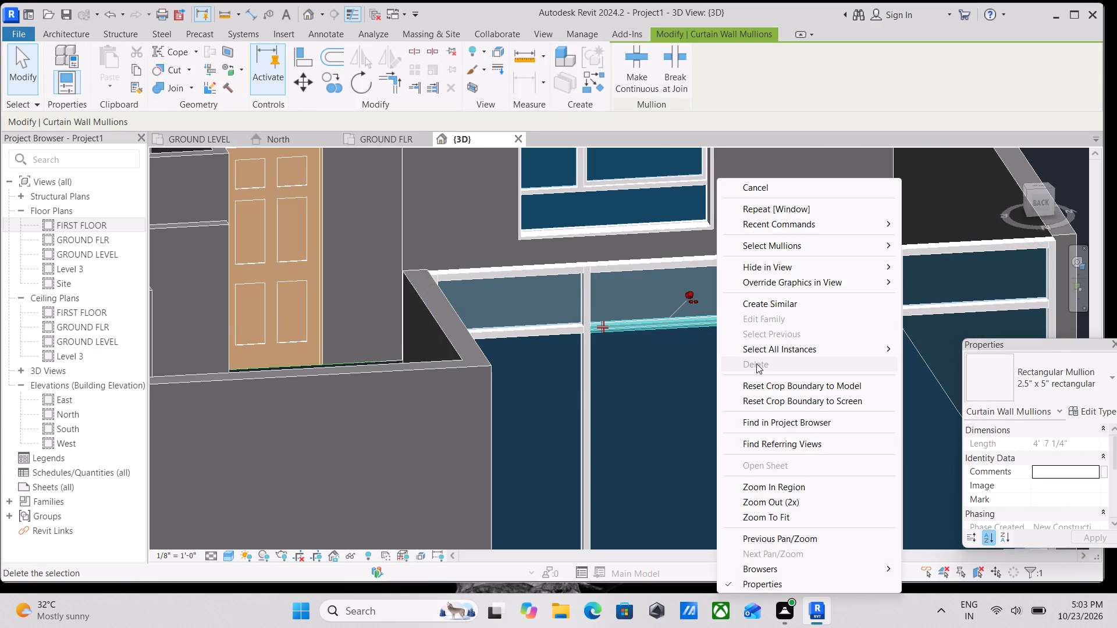
key(Escape)
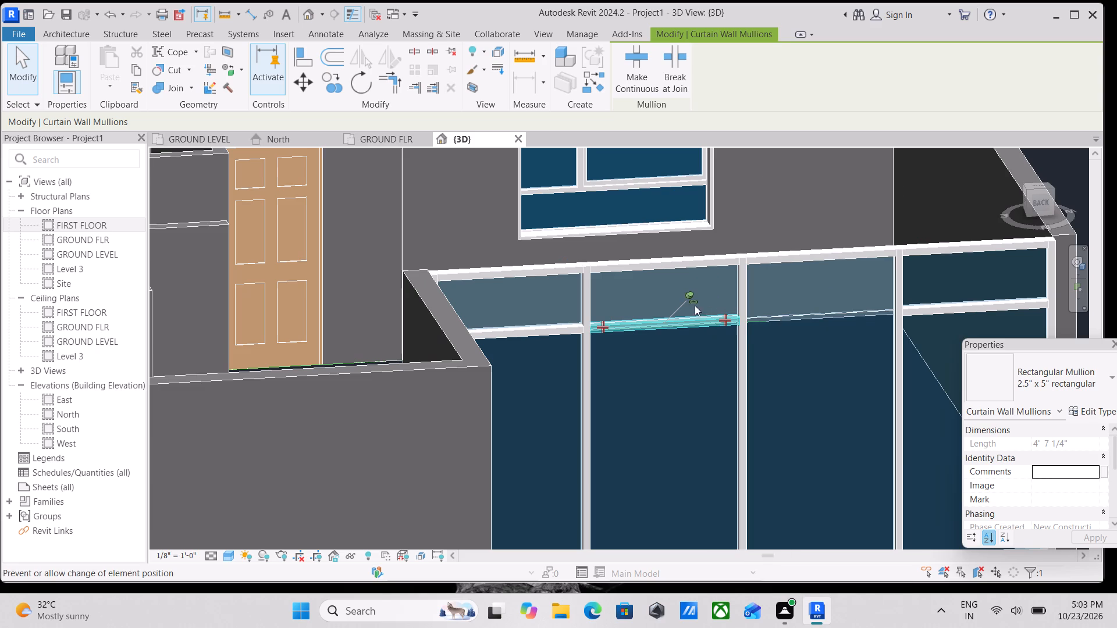
click(691, 296)
right_click(691, 313)
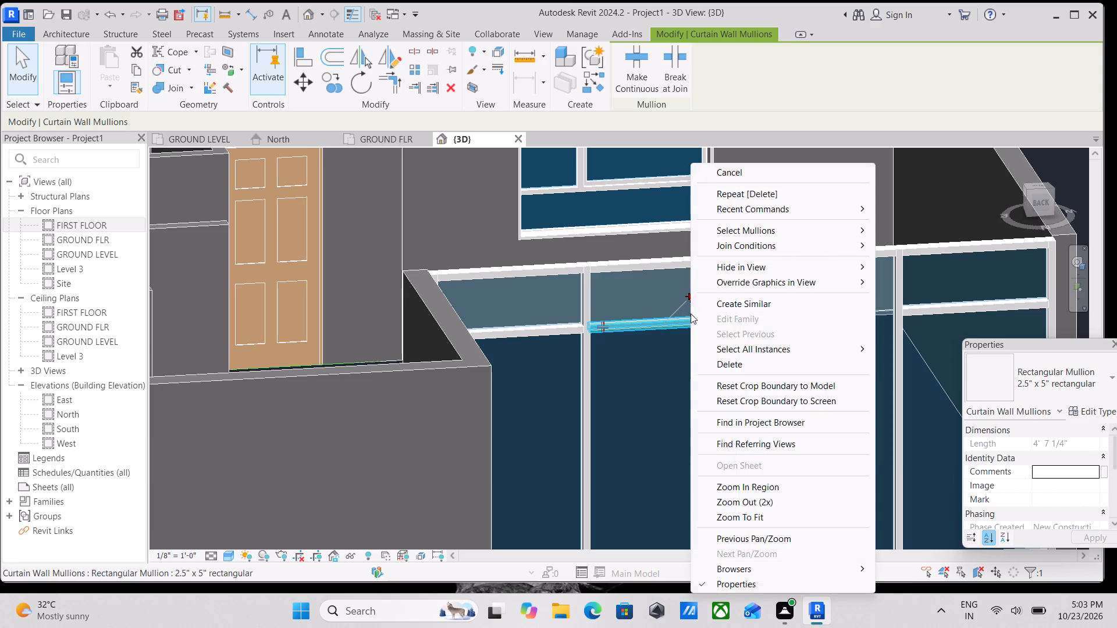
click(736, 359)
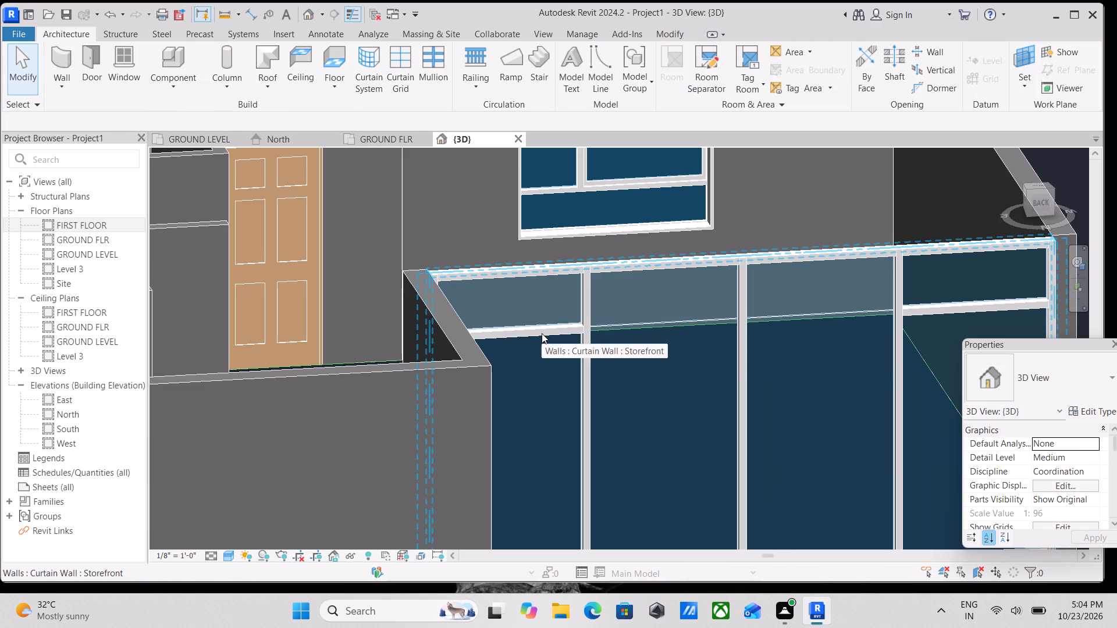
Unpin and delete the upper horizontal mullion in the curtain wall's first bay, beside the projecting wall corner.
click(542, 333)
scroll(542, 333, up, 3)
key(Escape)
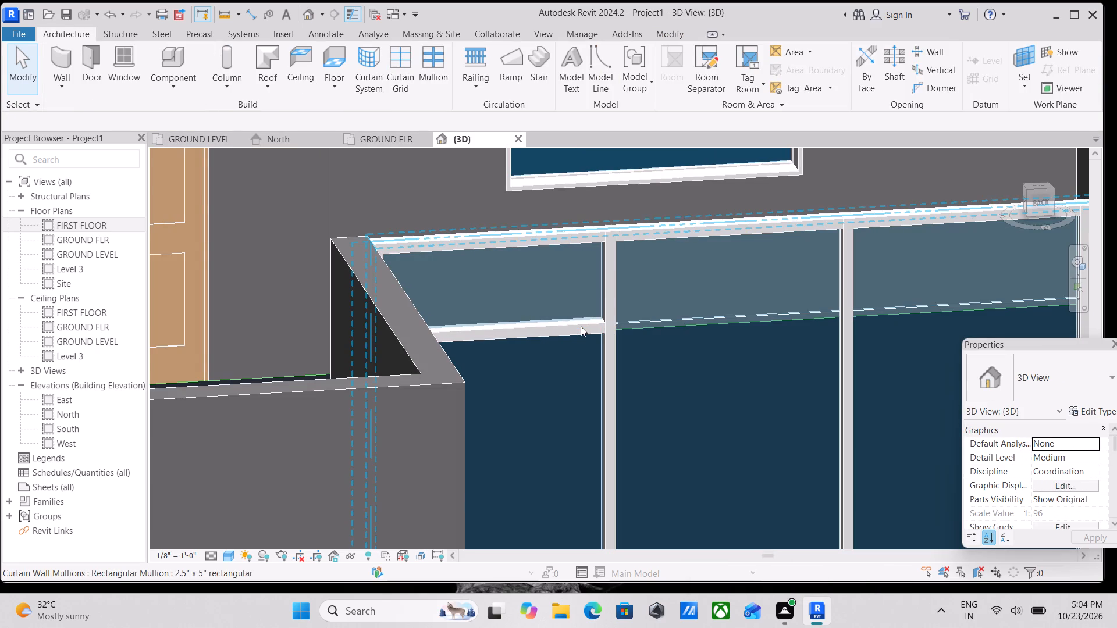
click(581, 326)
right_click(581, 326)
key(Escape)
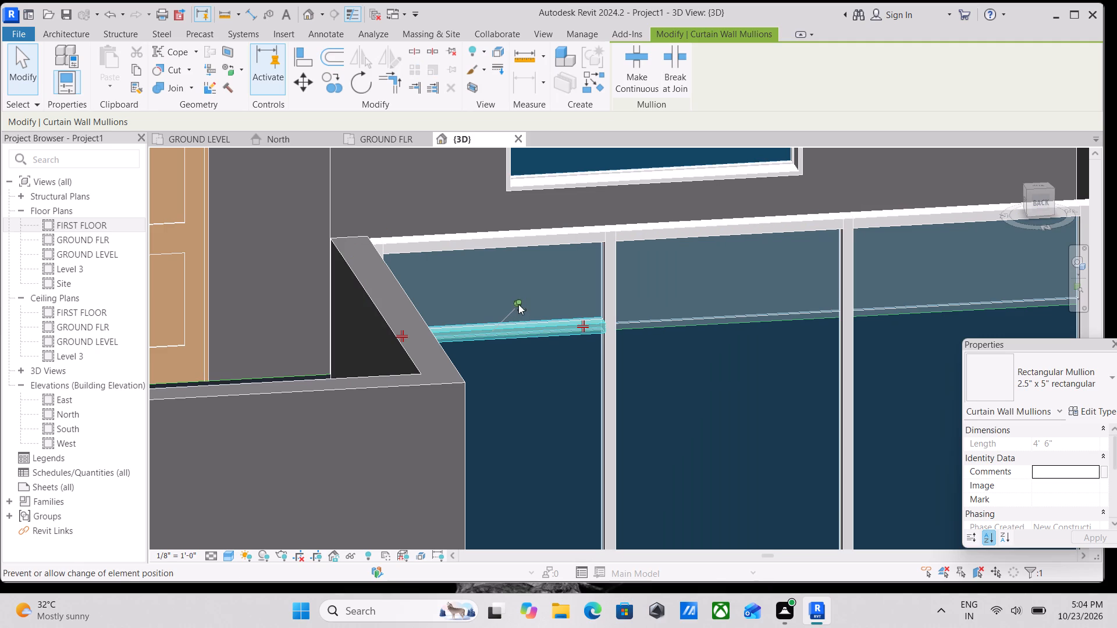
click(518, 304)
right_click(533, 327)
click(588, 358)
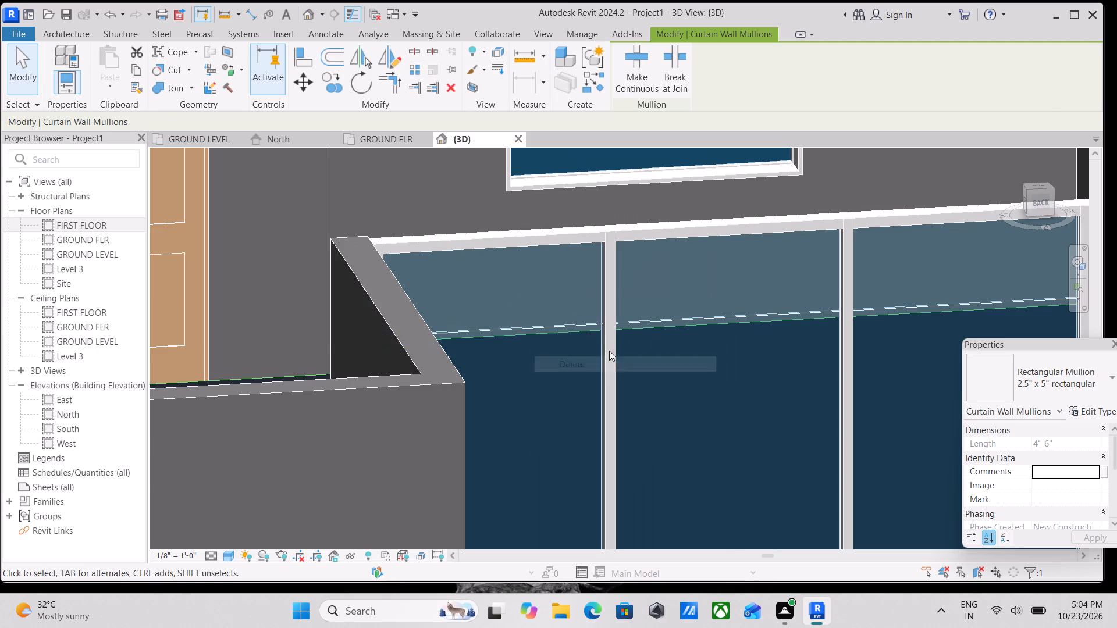
Unpin and delete the remaining upper horizontal mullion in the curtain wall's far end bay.
scroll(616, 348, down, 2)
middle_drag(616, 348, 379, 302)
middle_drag(656, 319, 528, 336)
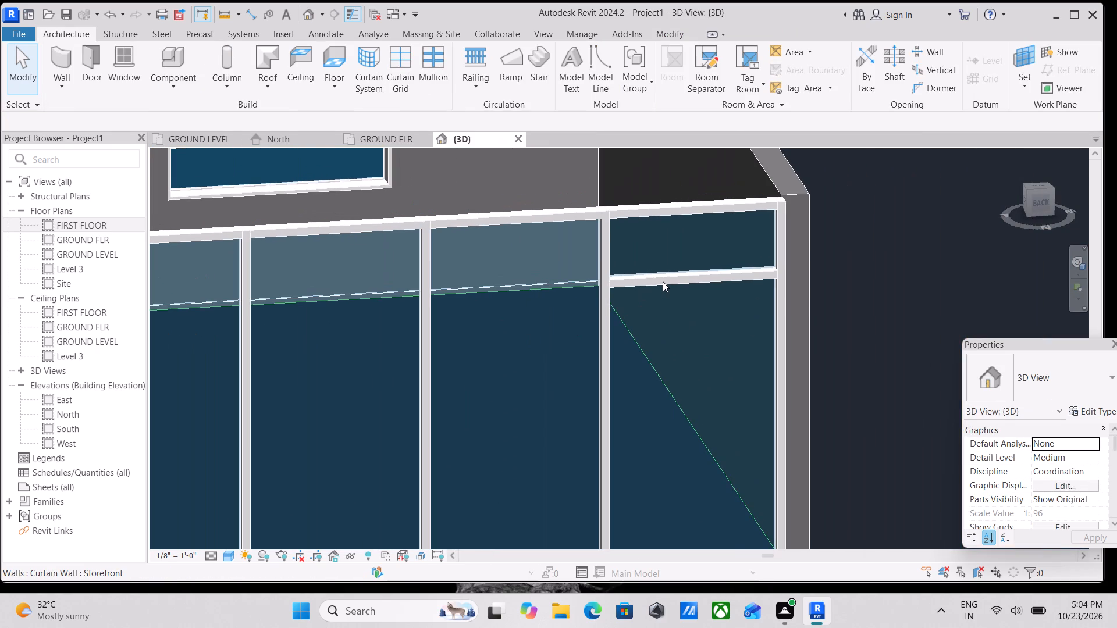
scroll(670, 276, up, 6)
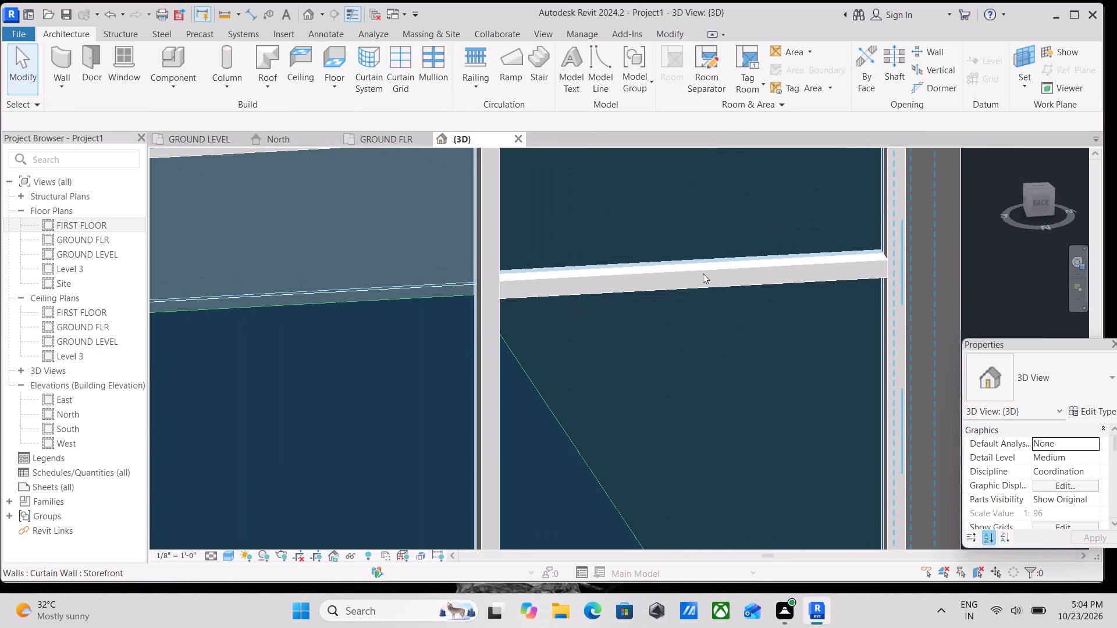
click(703, 273)
right_click(703, 273)
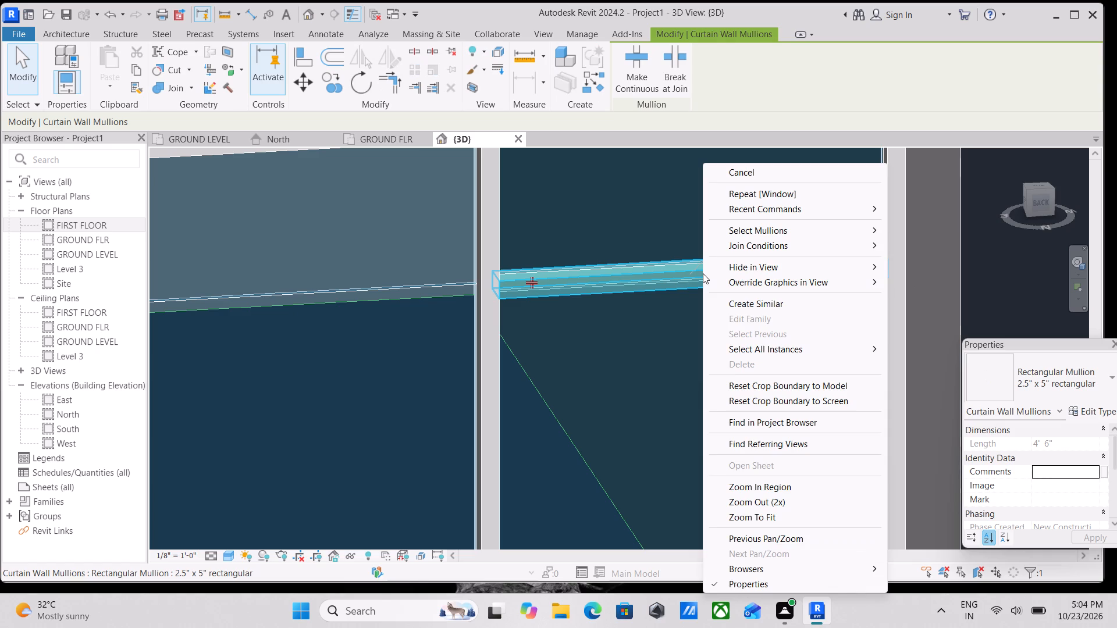
key(Escape)
click(717, 245)
right_click(717, 245)
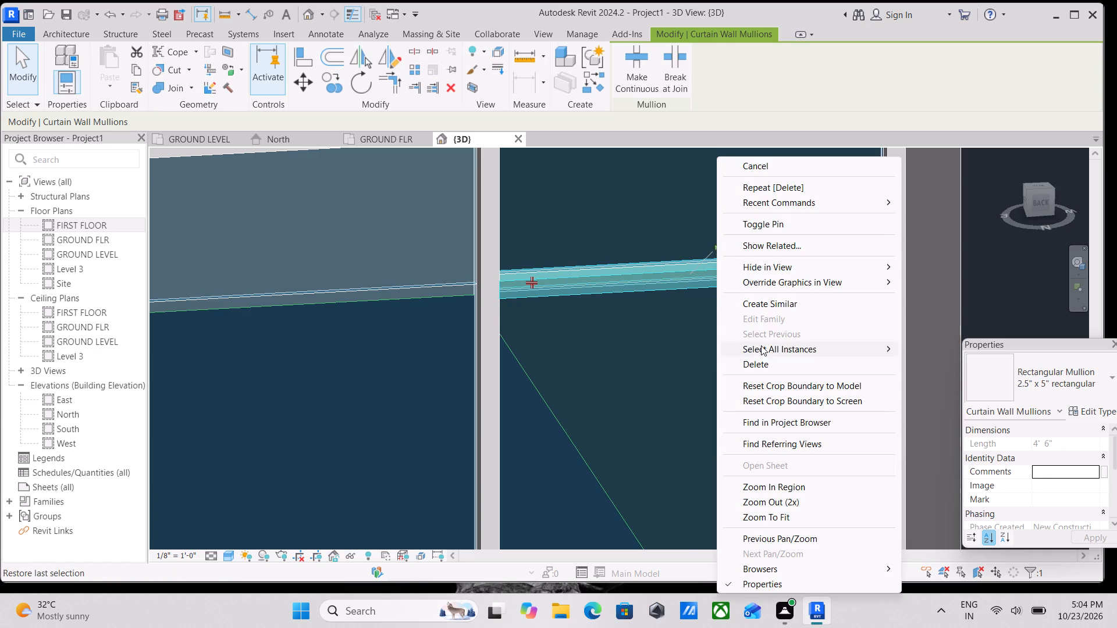
click(762, 365)
scroll(581, 351, down, 4)
key(Escape)
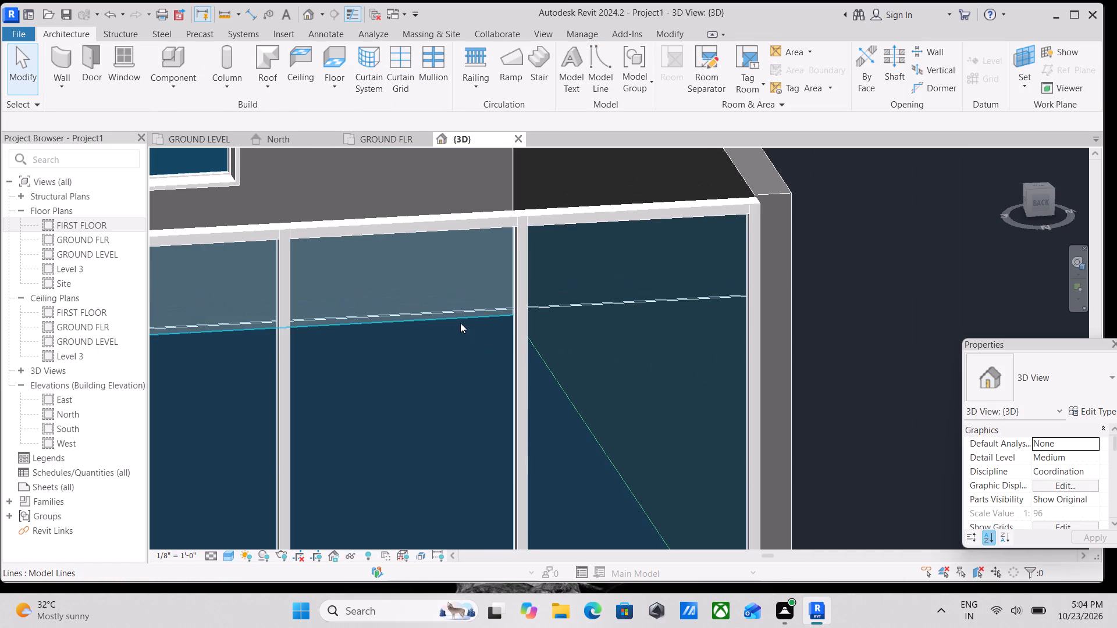
Unpin the horizontal curtain grid line running across the upper part of the Storefront wall.
scroll(460, 323, down, 3)
middle_drag(460, 323, 494, 304)
scroll(449, 302, down, 3)
middle_drag(449, 302, 643, 292)
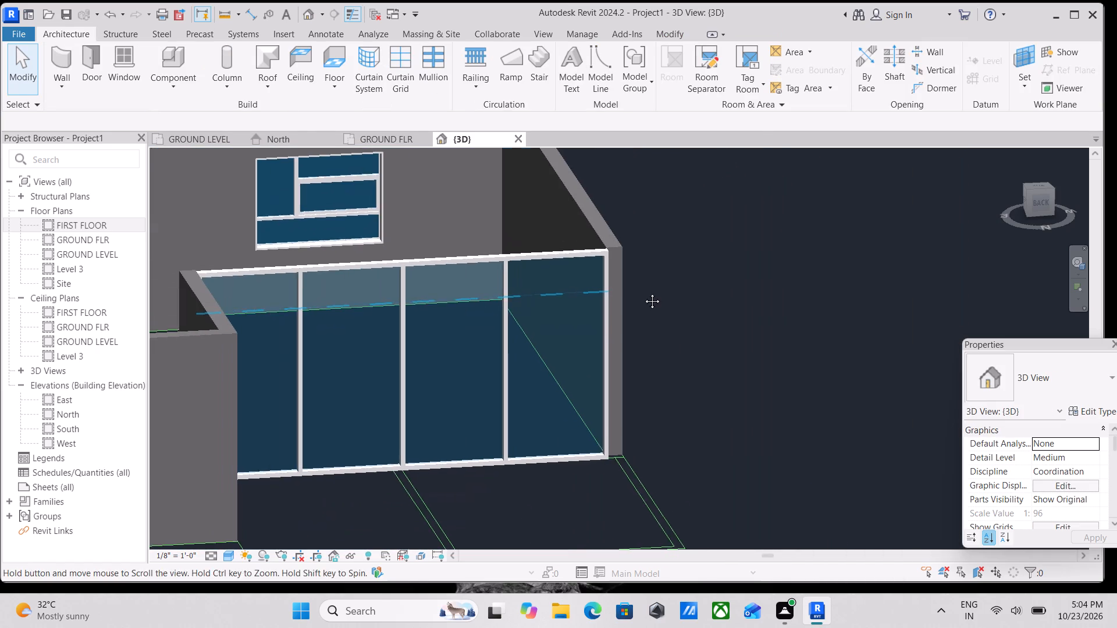
middle_drag(643, 292, 666, 290)
scroll(656, 346, down, 3)
shift+middle_drag(656, 346, 550, 375)
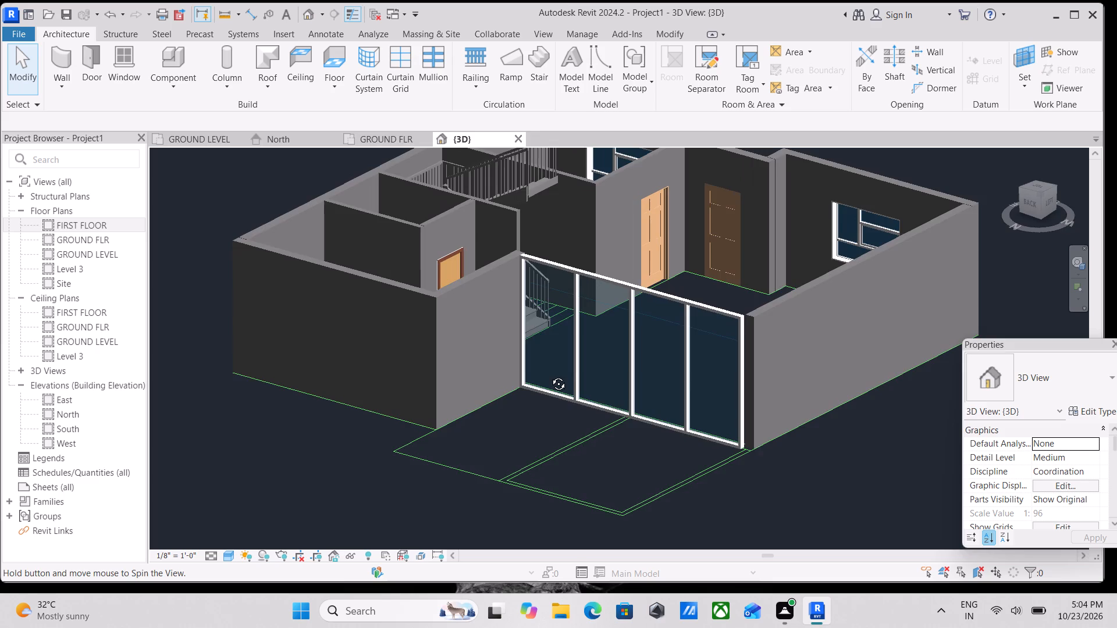
shift+middle_drag(550, 375, 597, 394)
scroll(668, 305, up, 5)
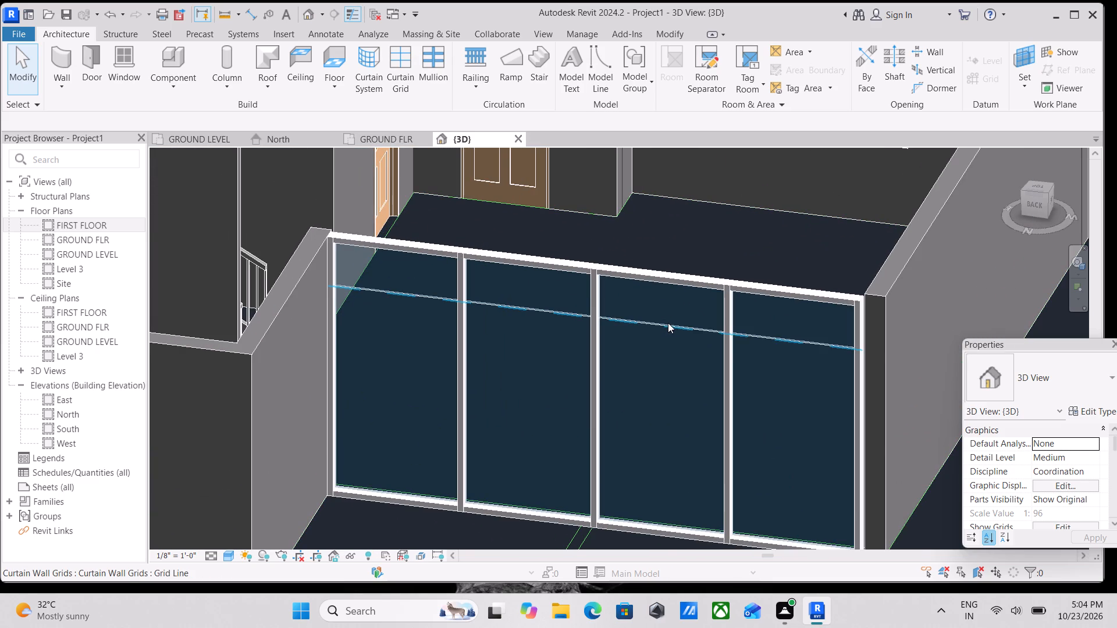
click(668, 323)
right_click(668, 323)
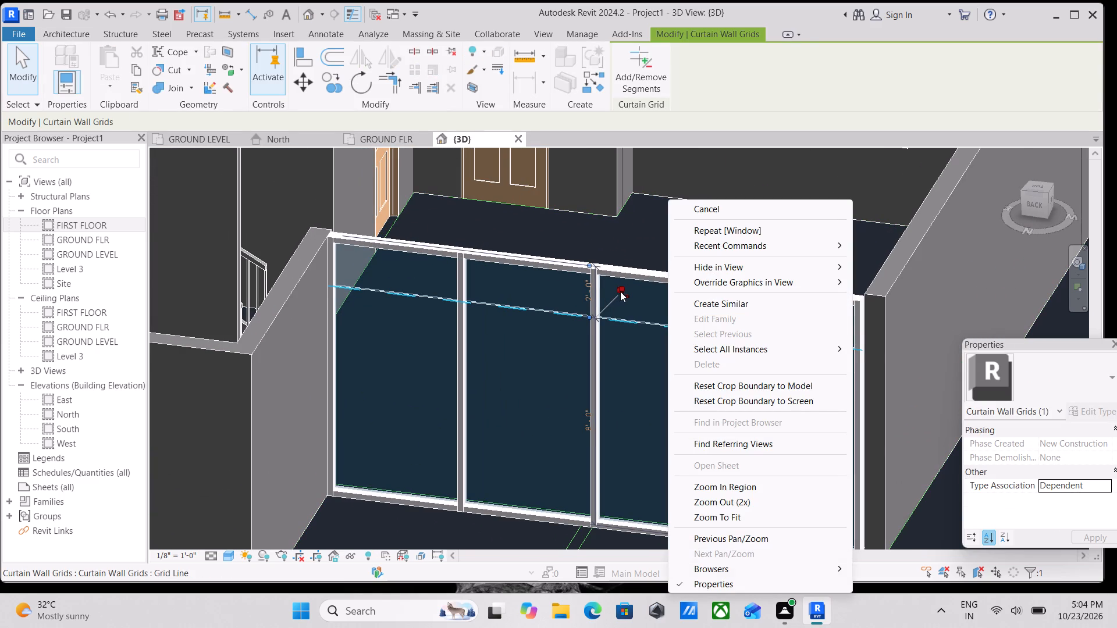
click(620, 291)
click(621, 290)
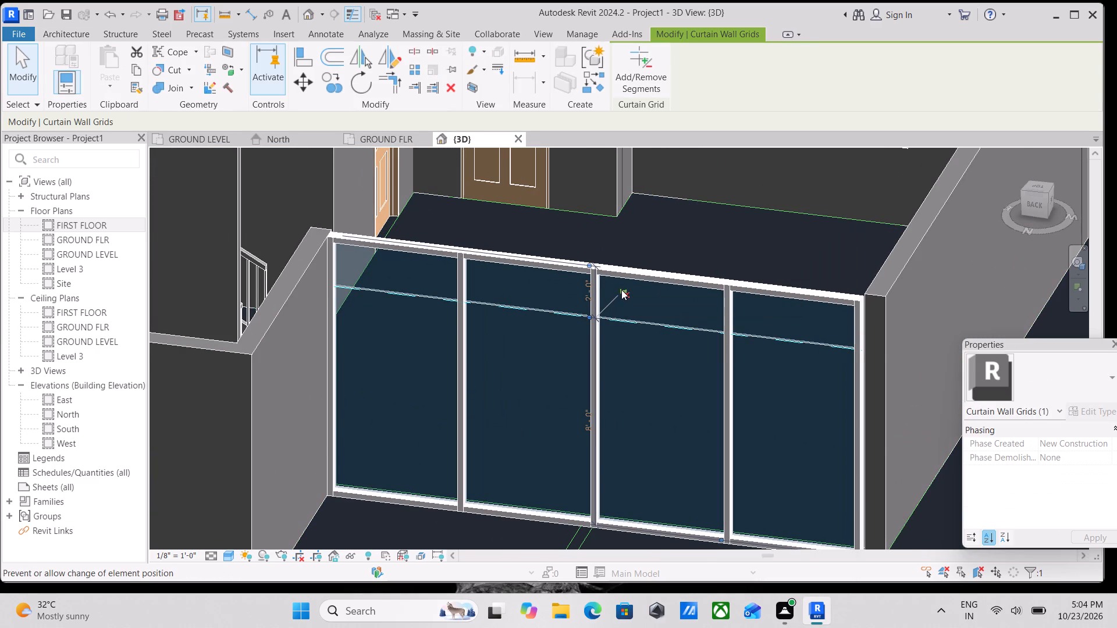
right_click(621, 290)
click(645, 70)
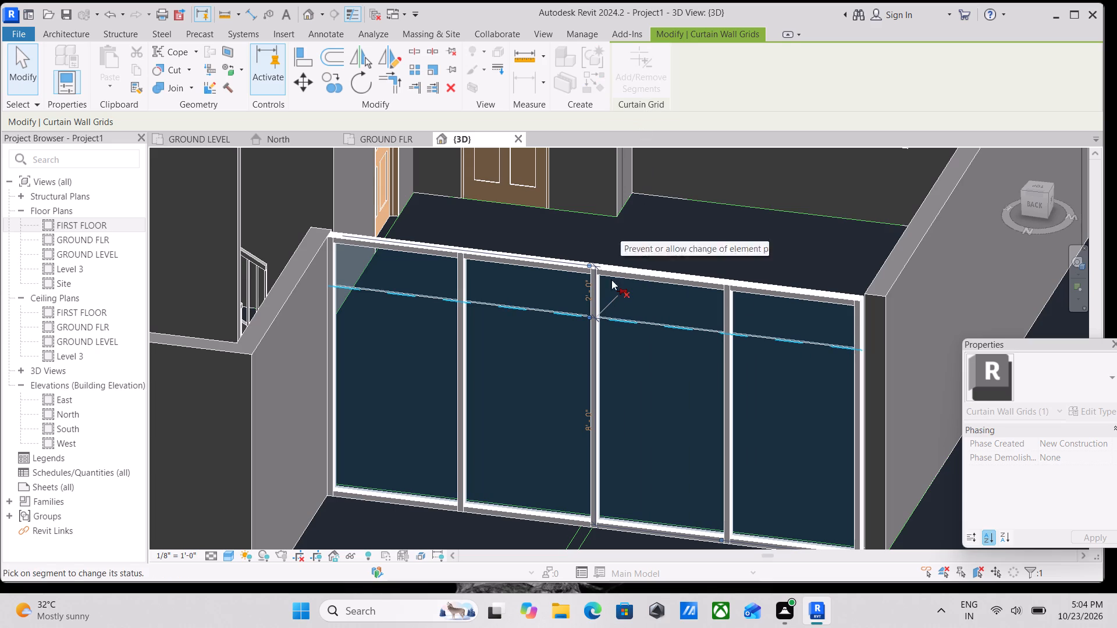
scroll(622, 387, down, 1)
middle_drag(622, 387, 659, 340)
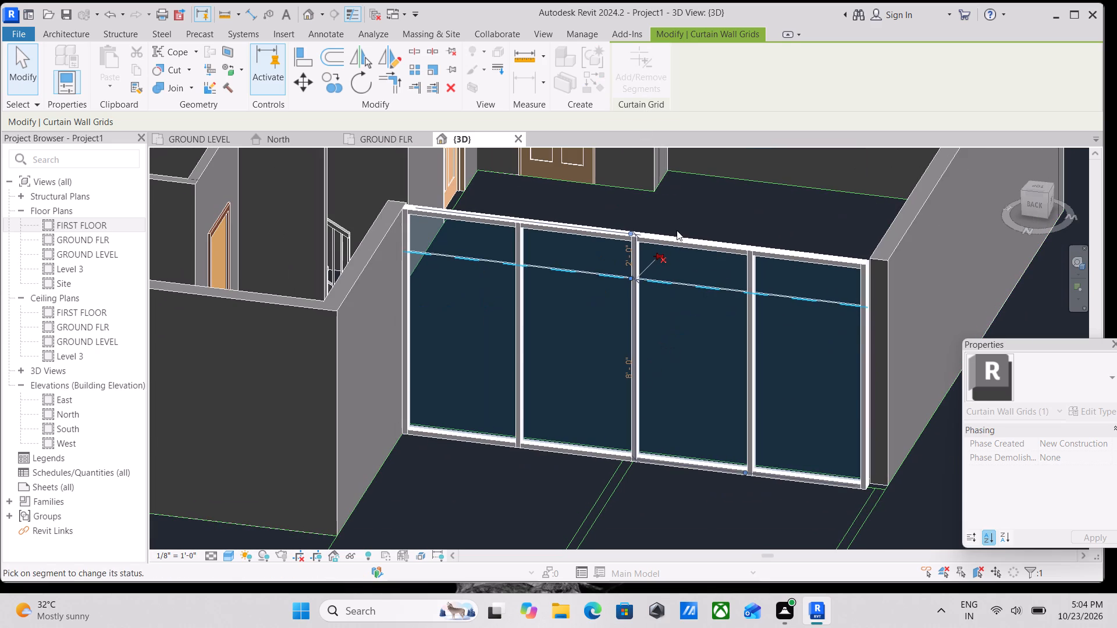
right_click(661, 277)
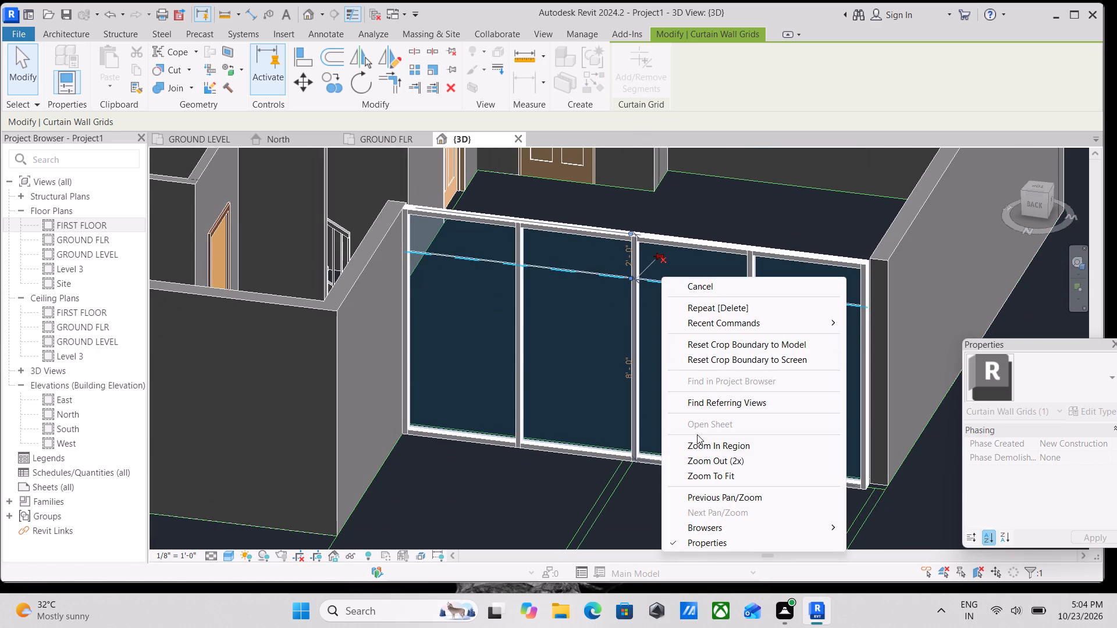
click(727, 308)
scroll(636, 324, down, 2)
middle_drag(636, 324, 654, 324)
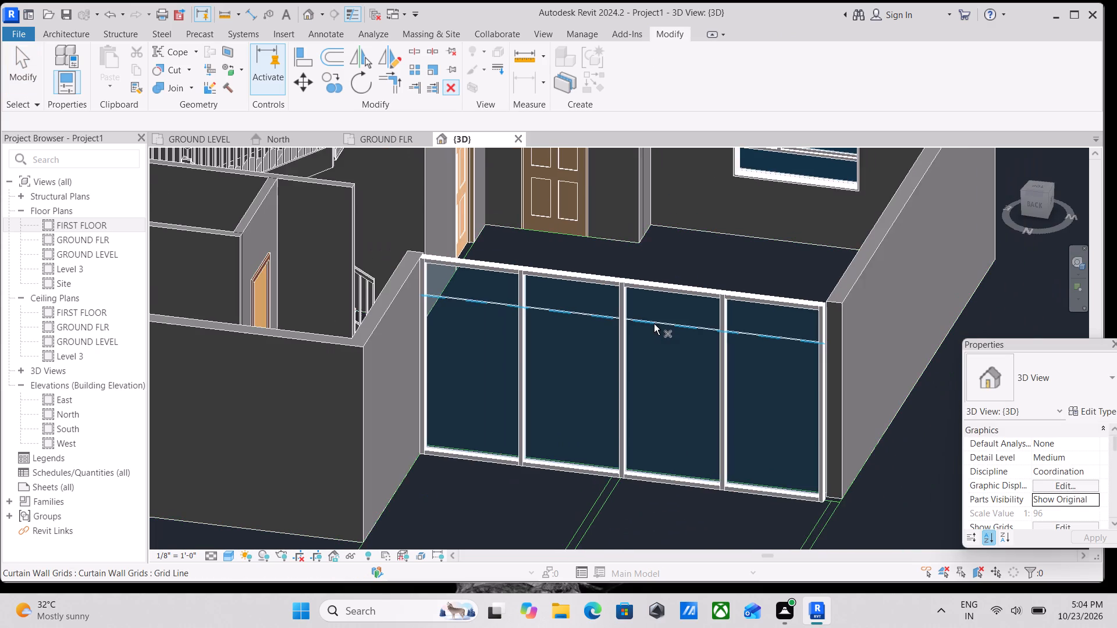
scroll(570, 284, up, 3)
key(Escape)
Delete the unpinned horizontal grid line so each bay has one full-height glass panel.
click(616, 335)
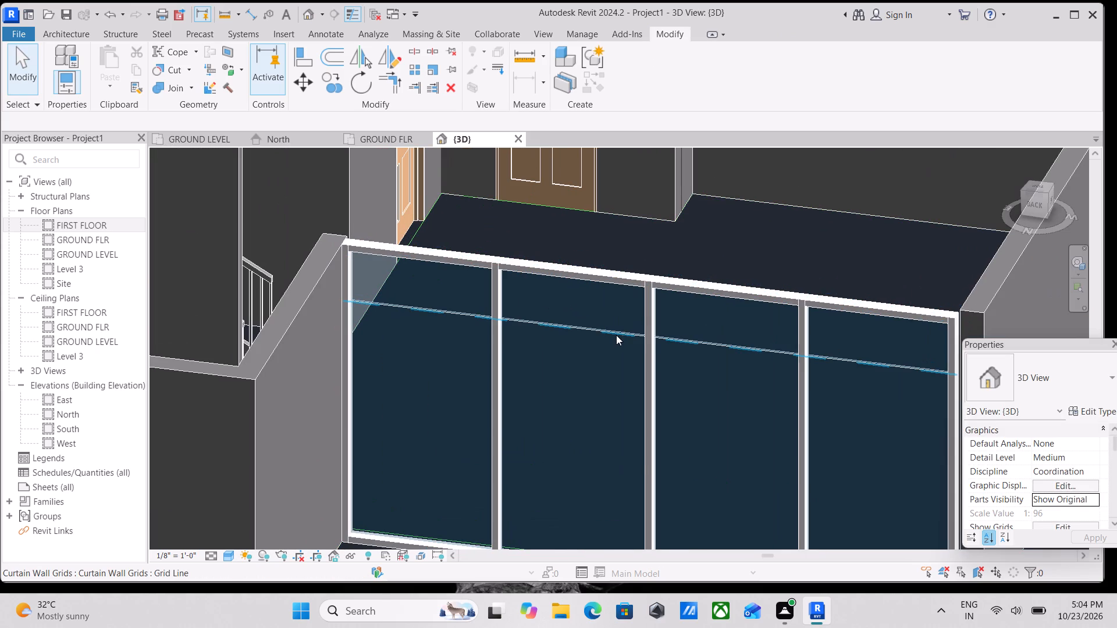
right_click(597, 334)
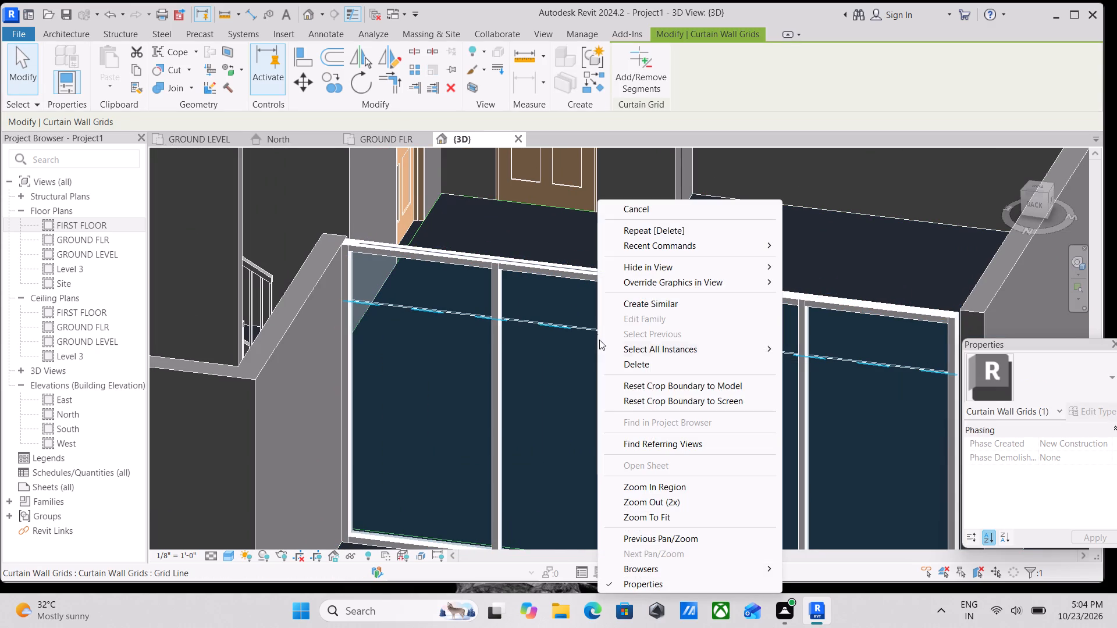
click(645, 361)
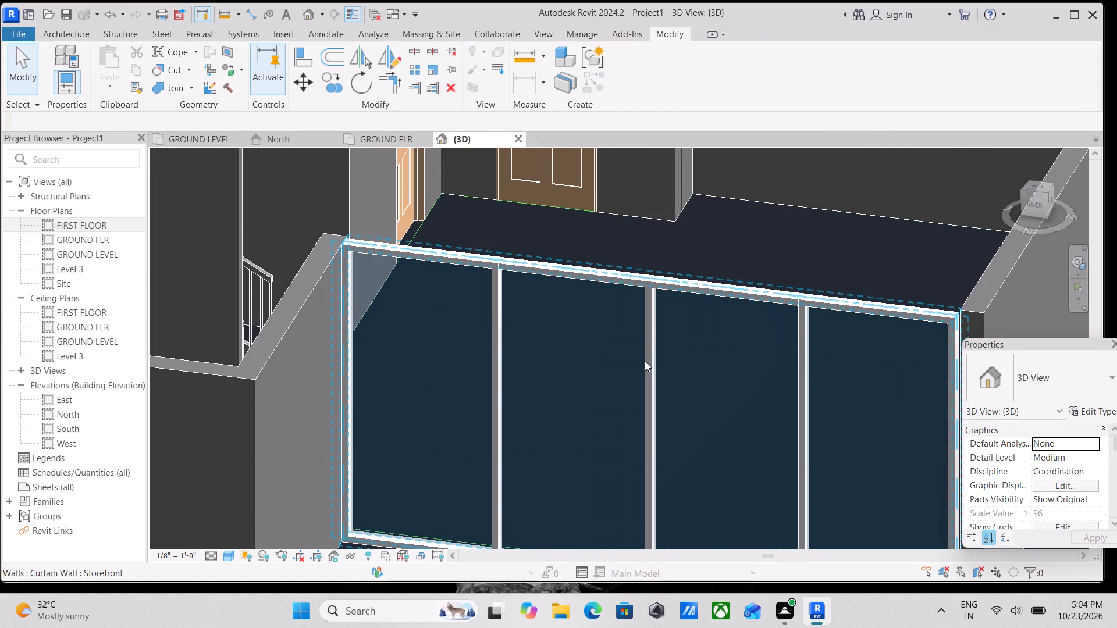
Review the edited Storefront curtain wall within the whole house model in 3D from several angles.
scroll(645, 361, down, 9)
shift+middle_drag(647, 374, 684, 371)
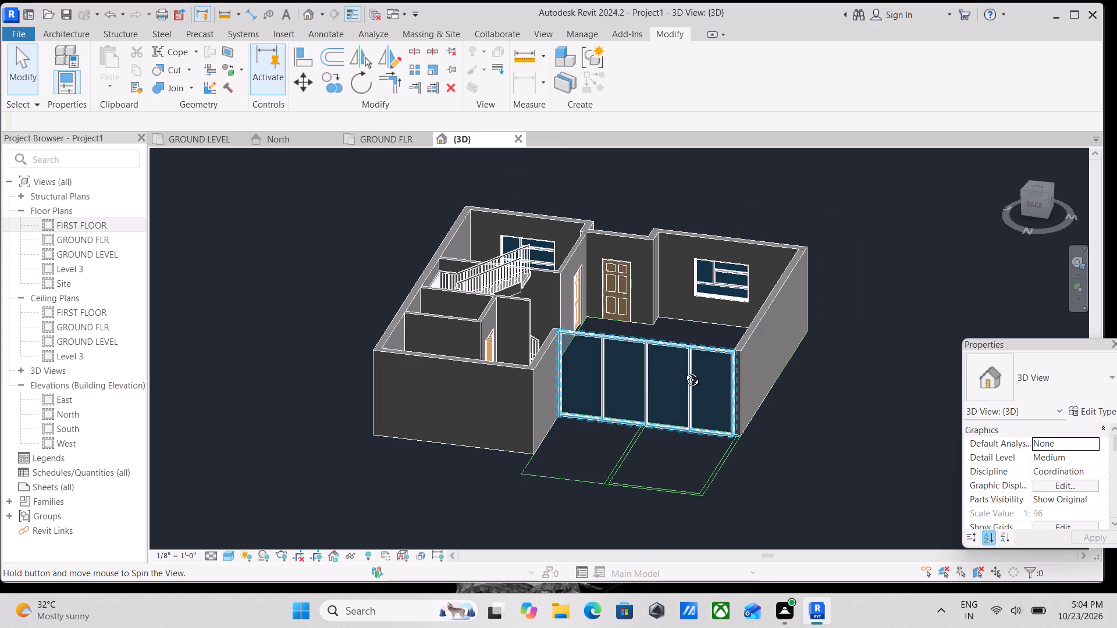
shift+middle_drag(684, 371, 600, 391)
scroll(725, 394, up, 4)
middle_drag(666, 396, 813, 381)
scroll(806, 387, down, 3)
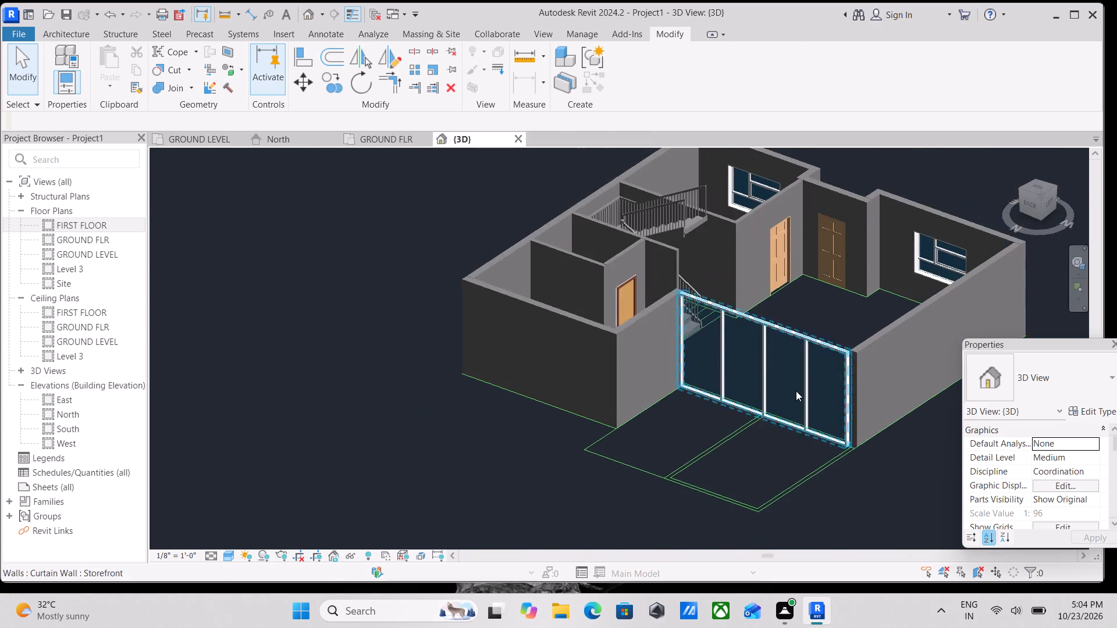
Add a horizontal curtain grid line through all segments of the Storefront wall at the panels' midpoint, 5'-0" high.
shift+middle_drag(778, 394, 823, 351)
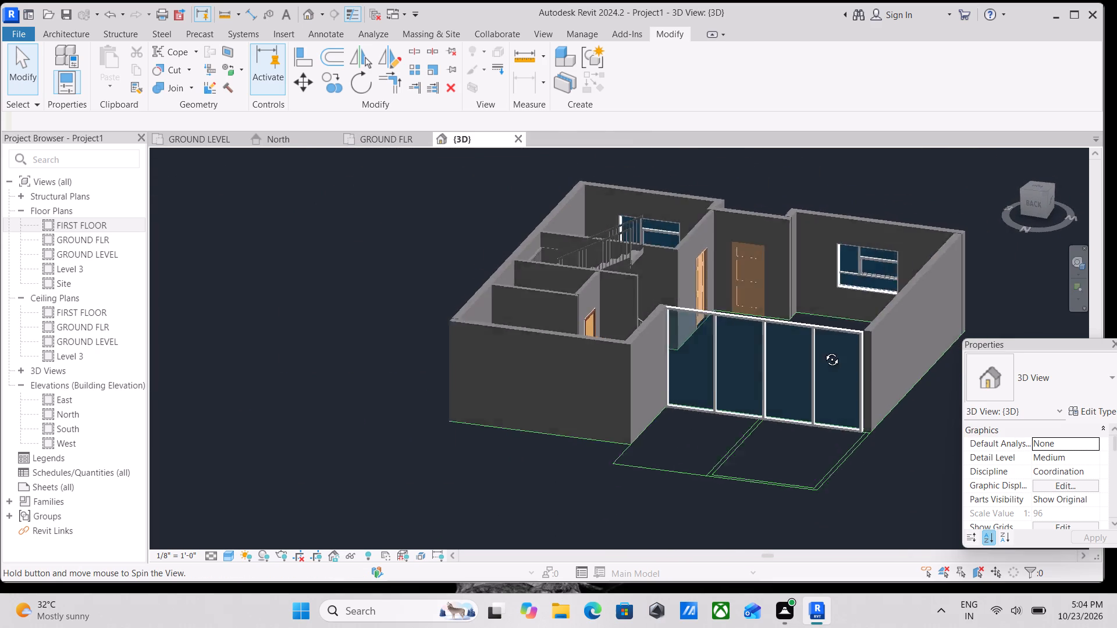
shift+middle_drag(823, 351, 873, 333)
scroll(859, 341, up, 3)
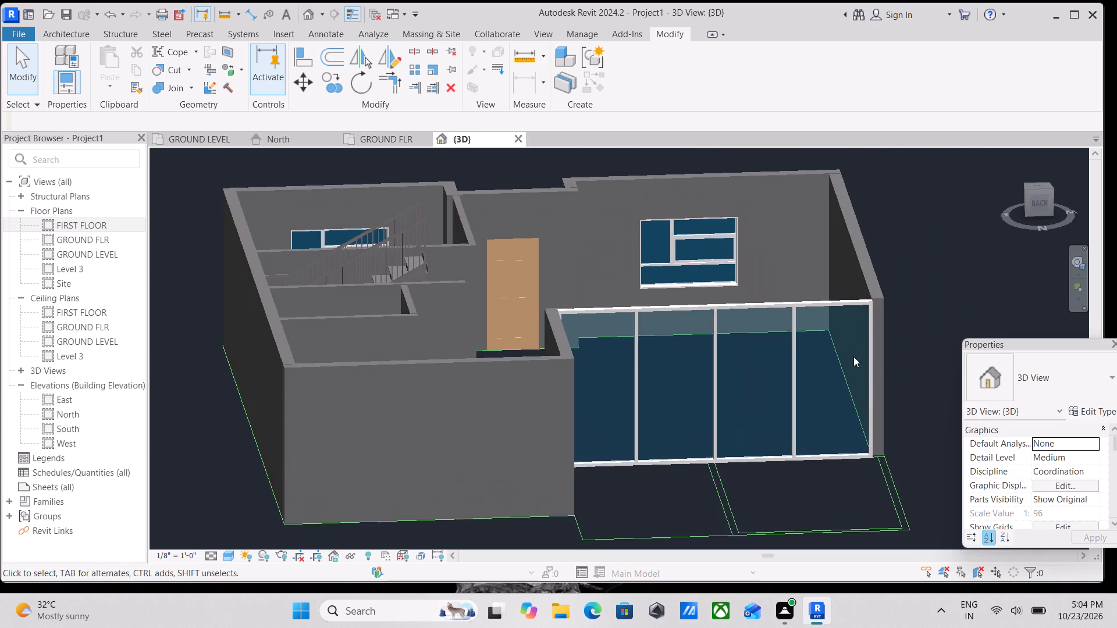
middle_drag(846, 367, 801, 327)
scroll(645, 292, up, 2)
middle_drag(678, 327, 574, 278)
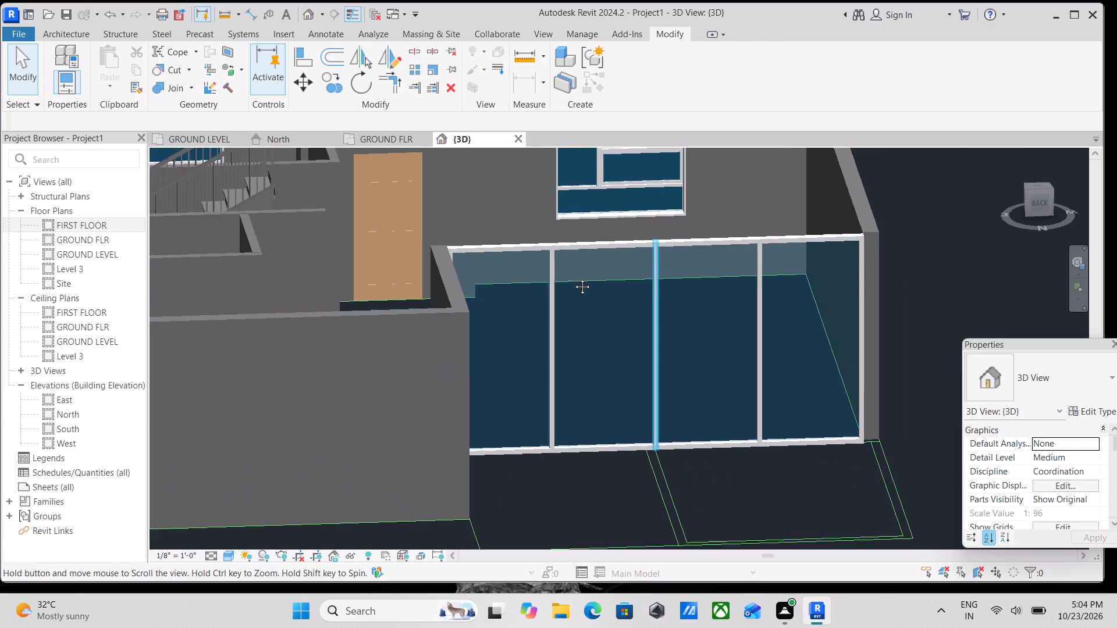
middle_drag(574, 278, 571, 277)
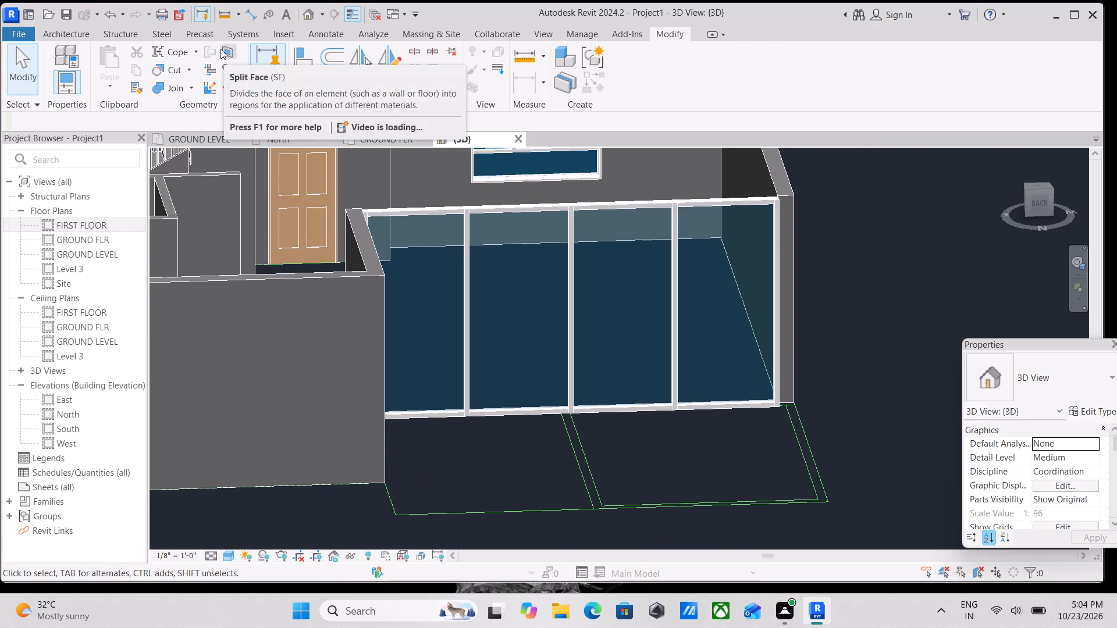
click(63, 27)
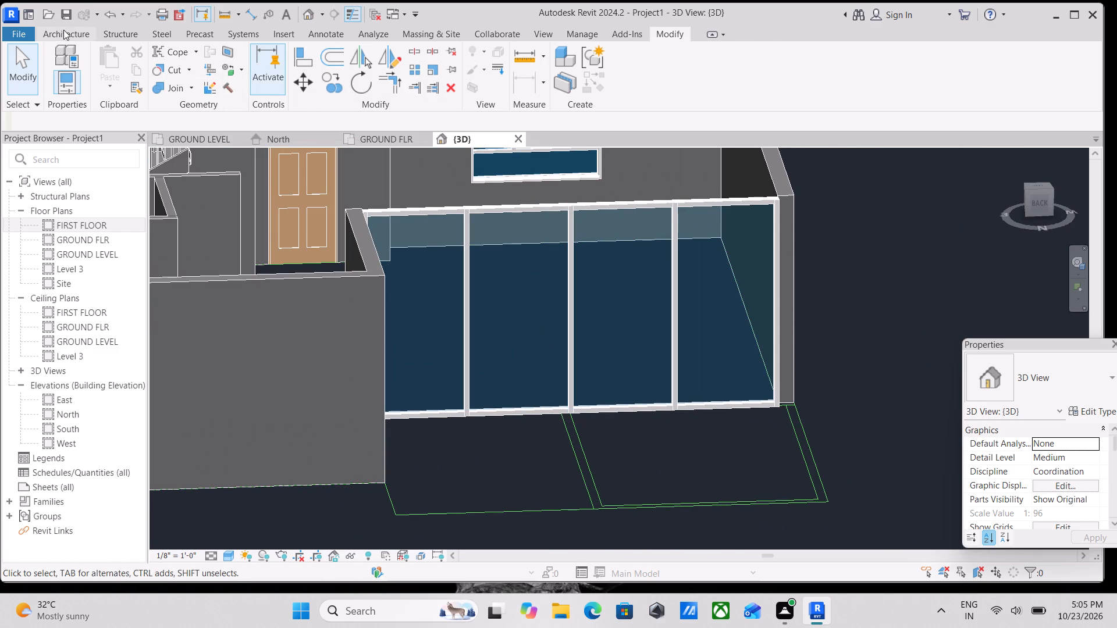
click(63, 30)
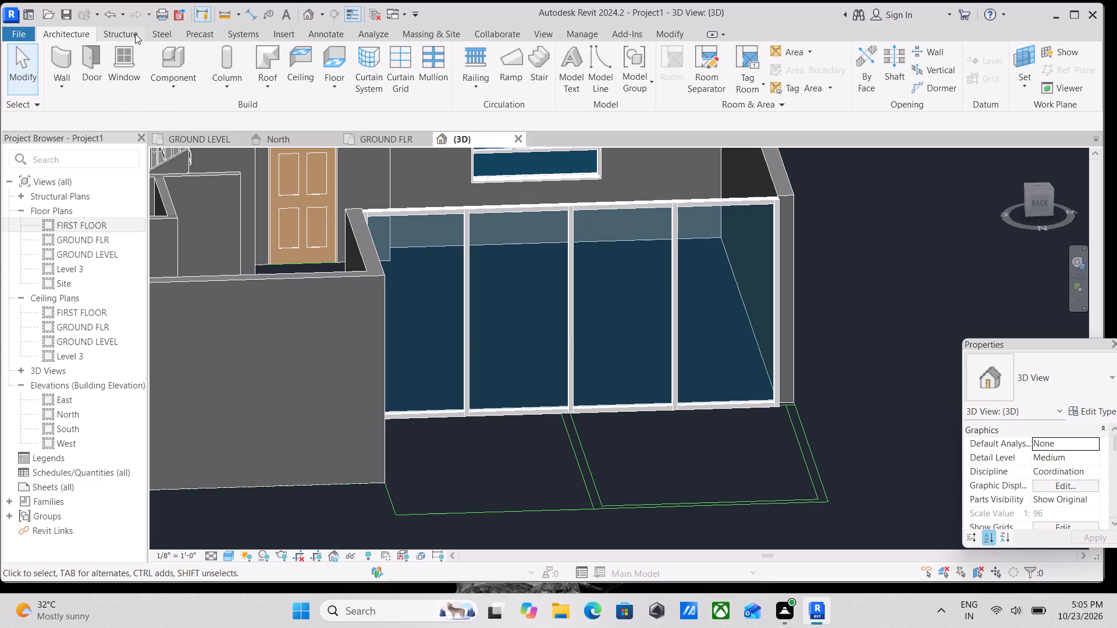
click(119, 33)
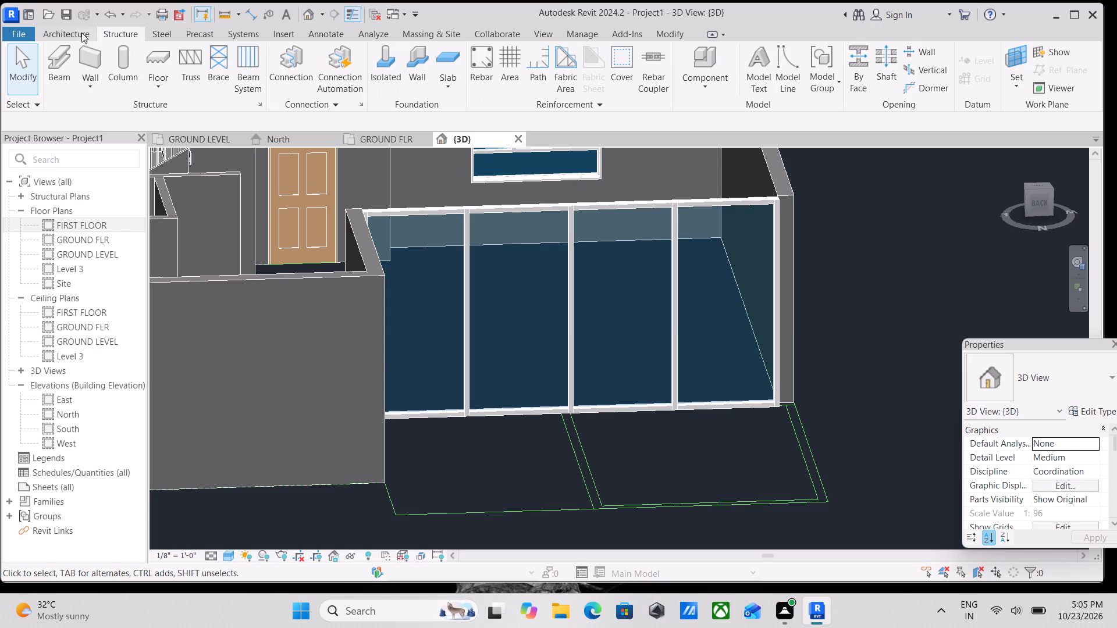
click(69, 31)
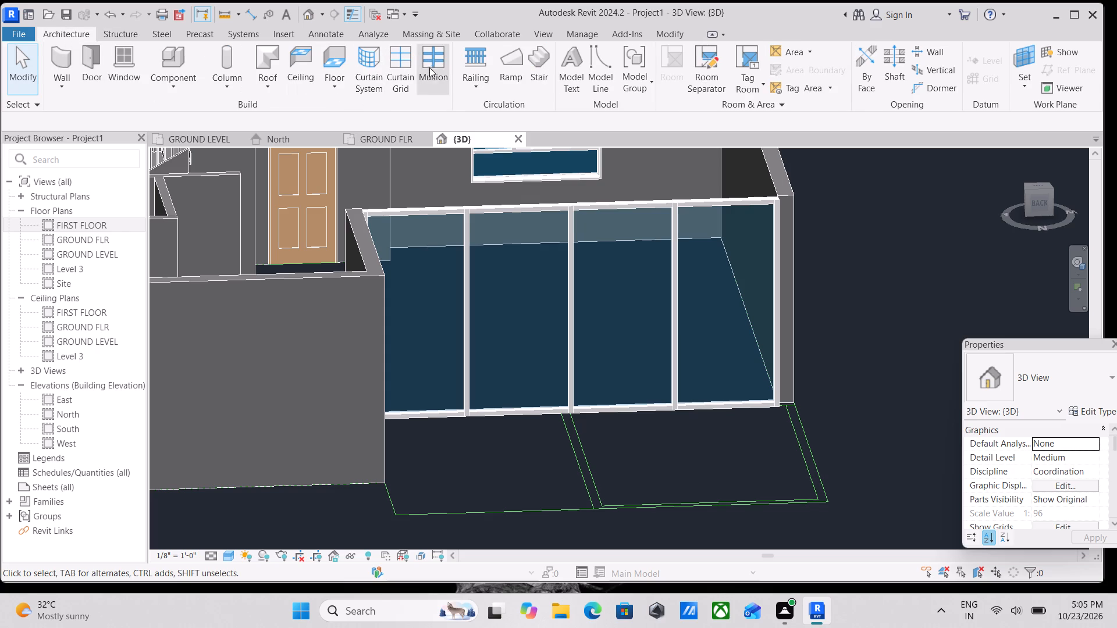
click(392, 70)
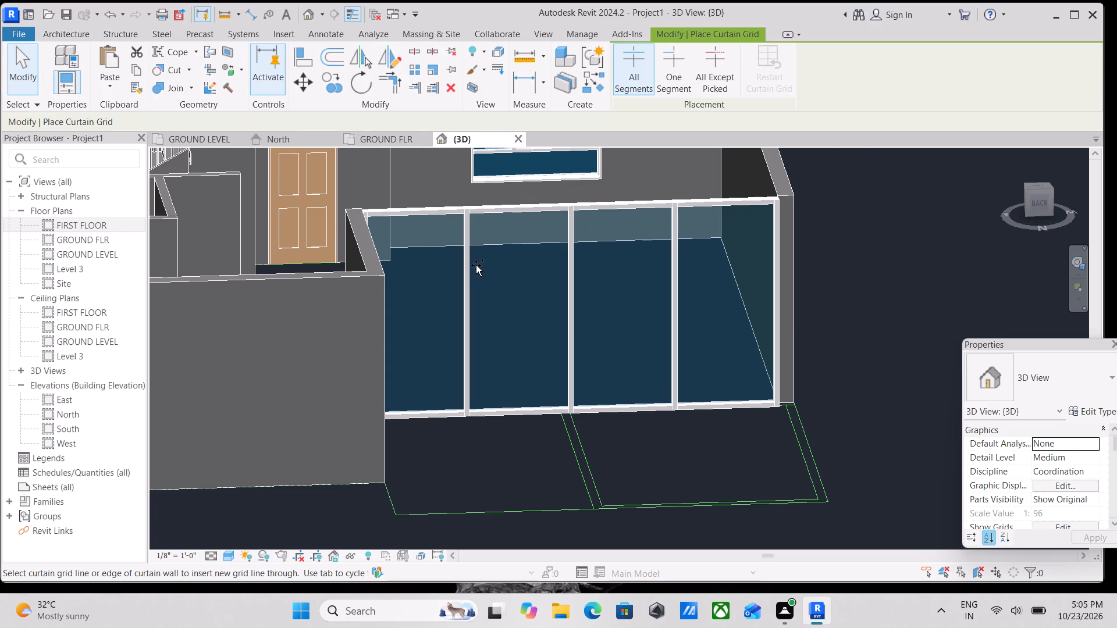
scroll(476, 265, up, 2)
scroll(481, 292, down, 4)
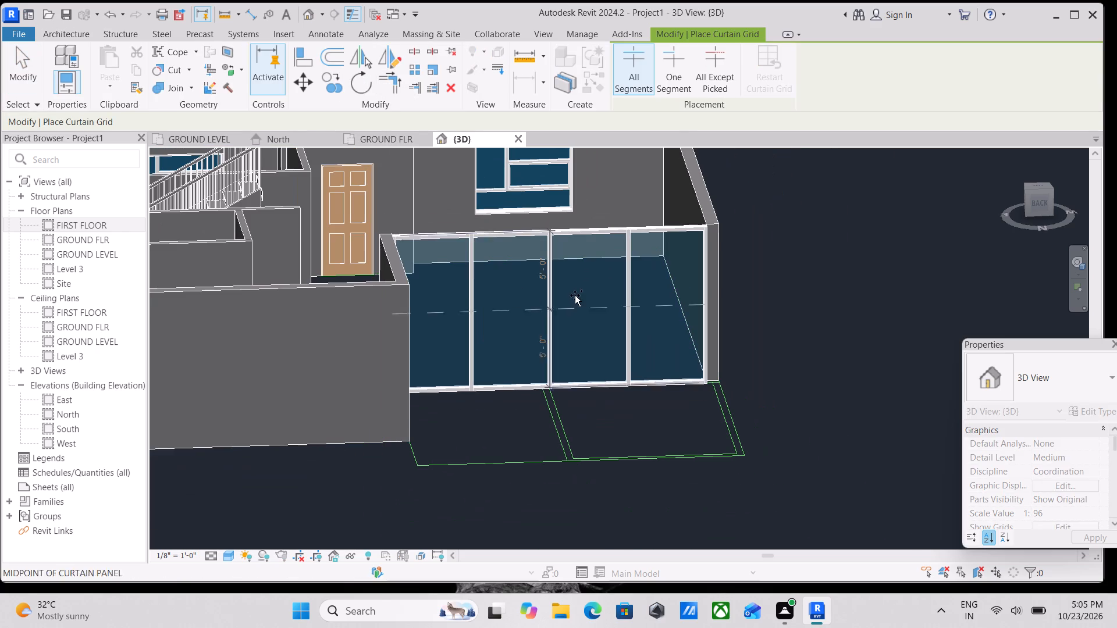
click(546, 309)
scroll(546, 309, down, 3)
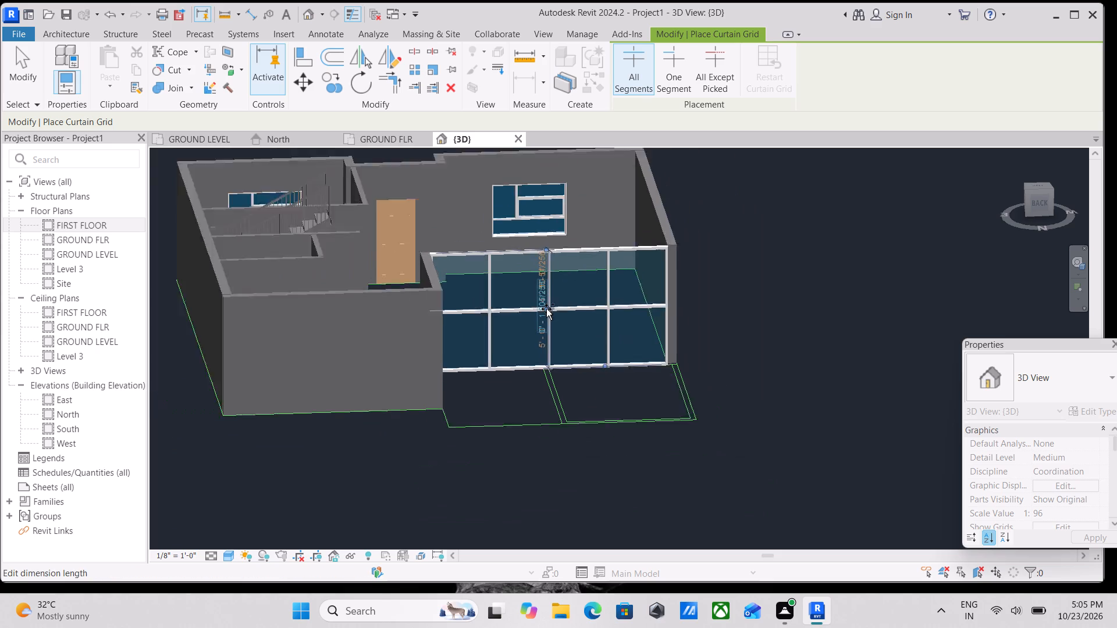
scroll(553, 311, down, 2)
shift+middle_drag(549, 321, 569, 249)
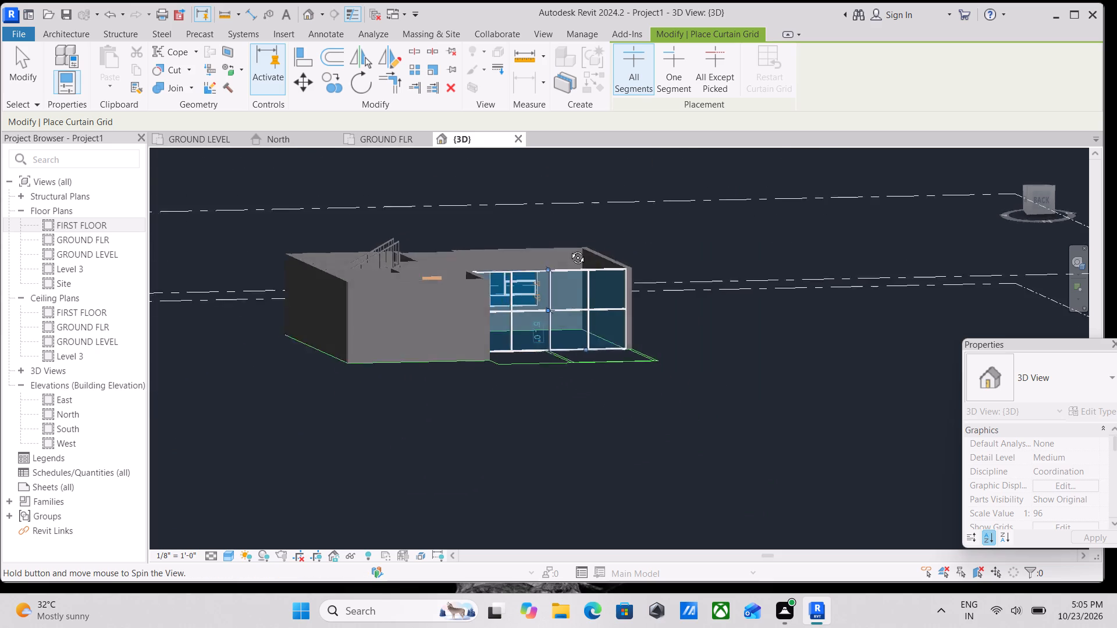
shift+middle_drag(569, 249, 451, 332)
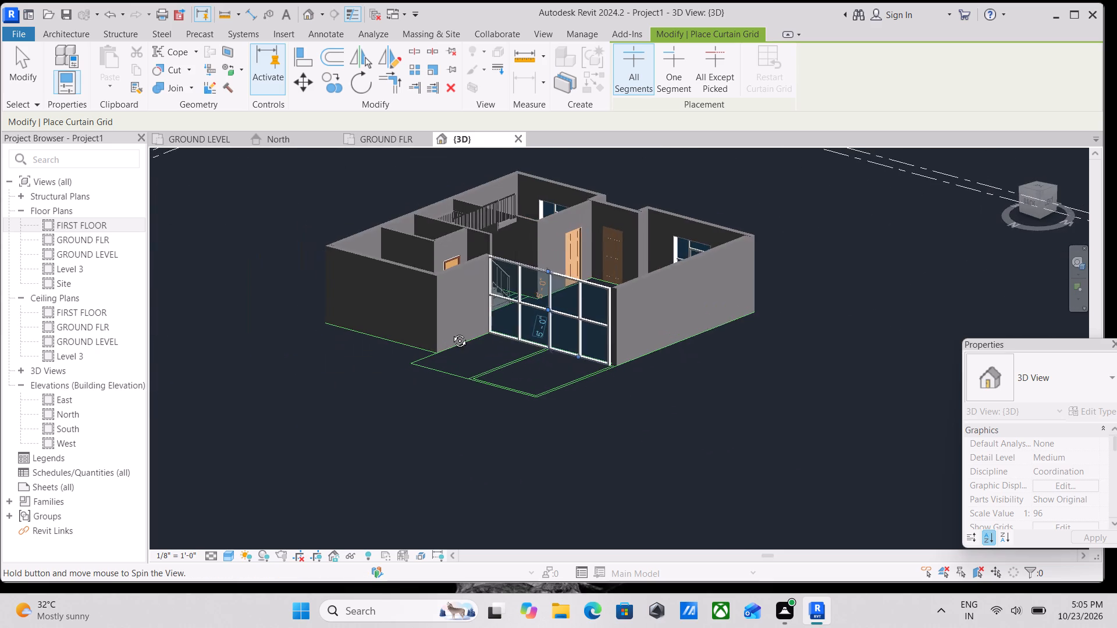
shift+middle_drag(451, 332, 452, 332)
scroll(638, 334, up, 2)
scroll(610, 295, up, 2)
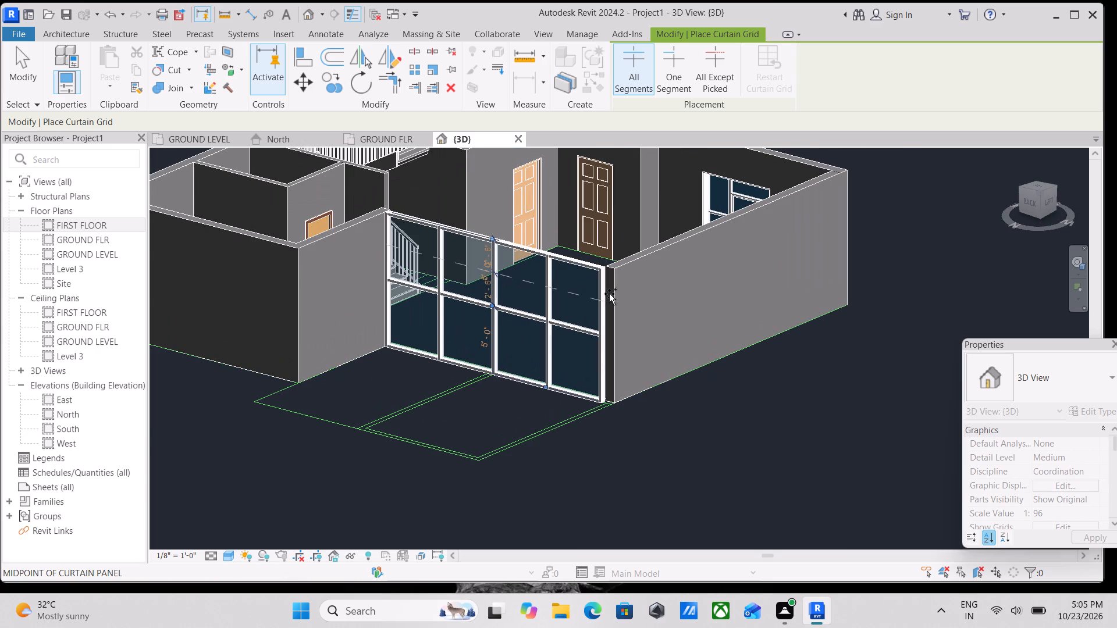
key(Escape)
key(Escape)
Examine the Storefront wall's mid-height division and its mullions in 3D, from outside and up close.
scroll(499, 295, down, 2)
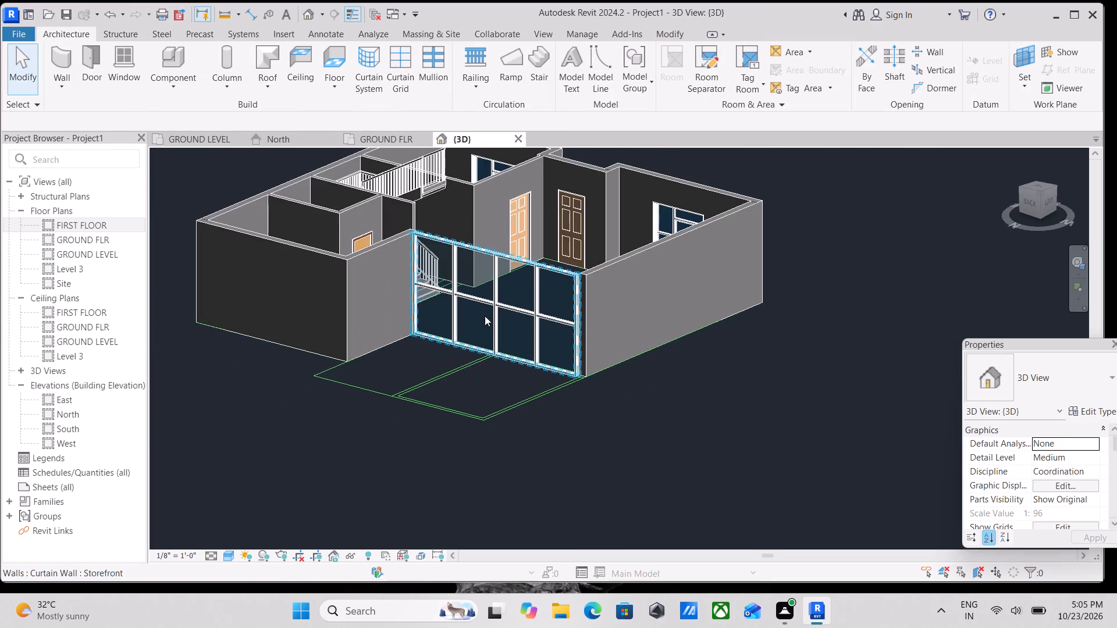
scroll(488, 314, down, 4)
shift+middle_drag(487, 337, 513, 355)
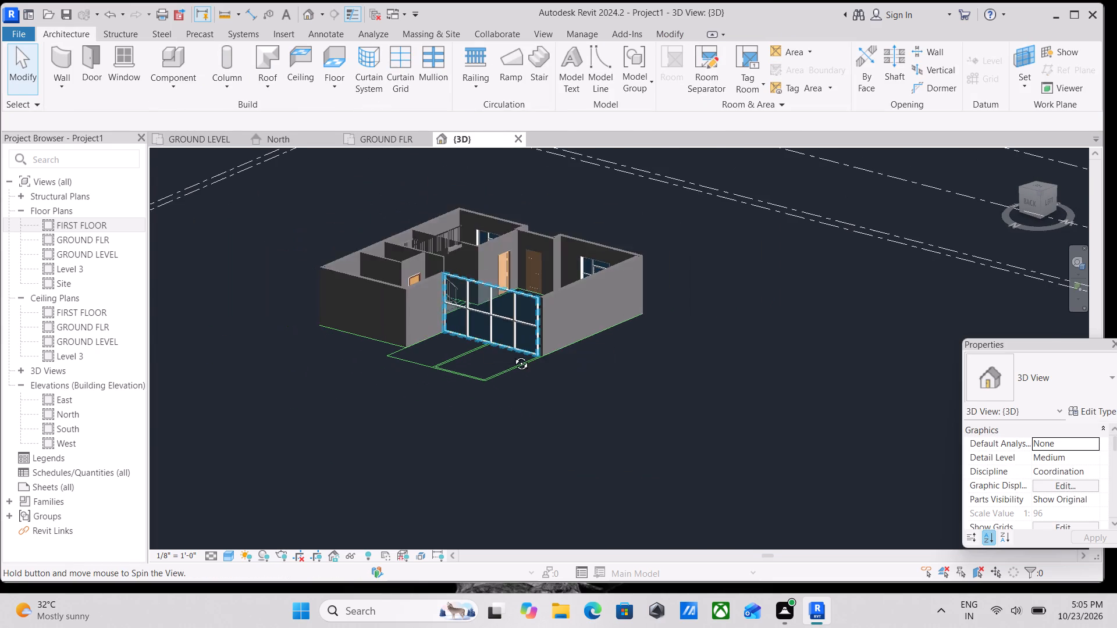
shift+middle_drag(513, 355, 628, 402)
scroll(541, 315, up, 8)
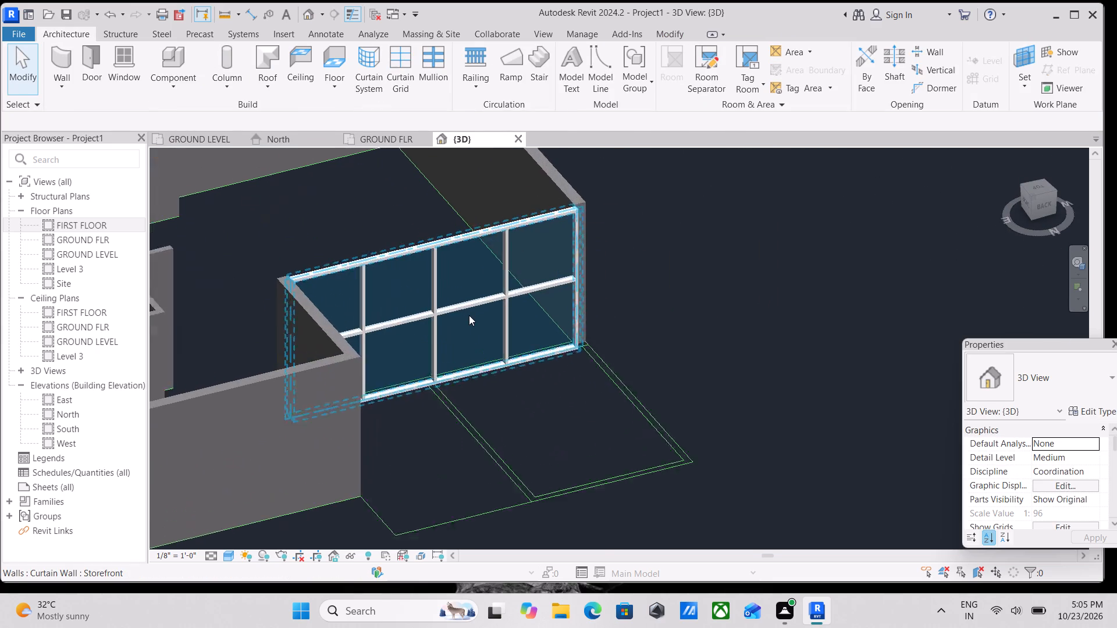
scroll(469, 315, up, 4)
key(Escape)
scroll(315, 362, down, 4)
middle_drag(315, 362, 298, 362)
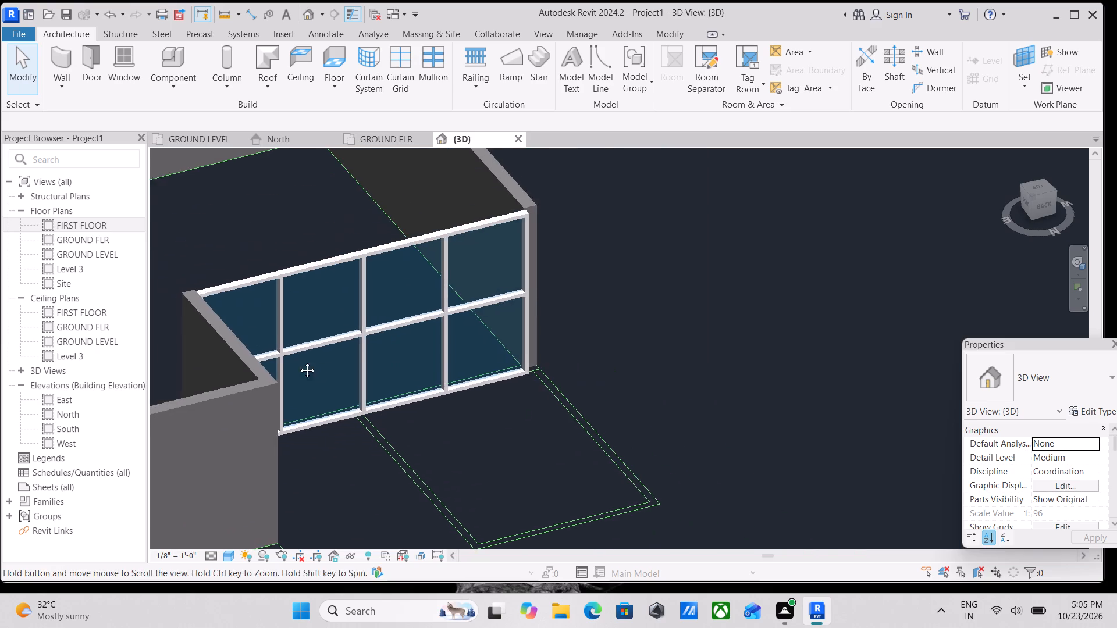
middle_drag(298, 362, 293, 364)
scroll(263, 314, down, 1)
middle_drag(263, 314, 293, 302)
scroll(243, 283, up, 4)
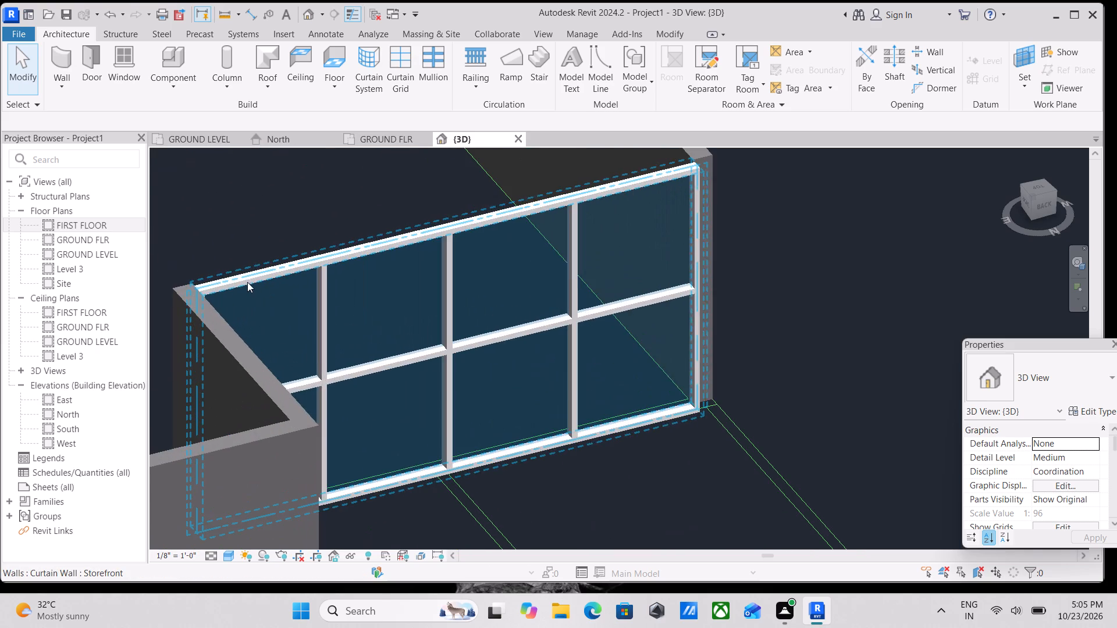
Select the Storefront curtain wall and look through its instance properties, including the vertical and horizontal grid settings.
click(262, 283)
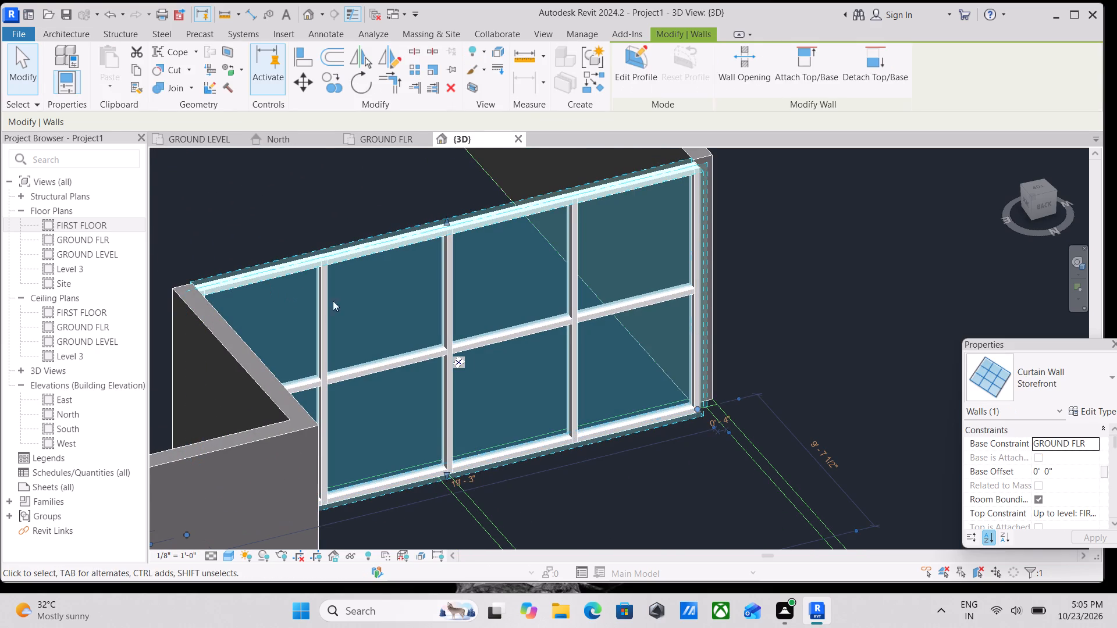
scroll(1057, 469, down, 6)
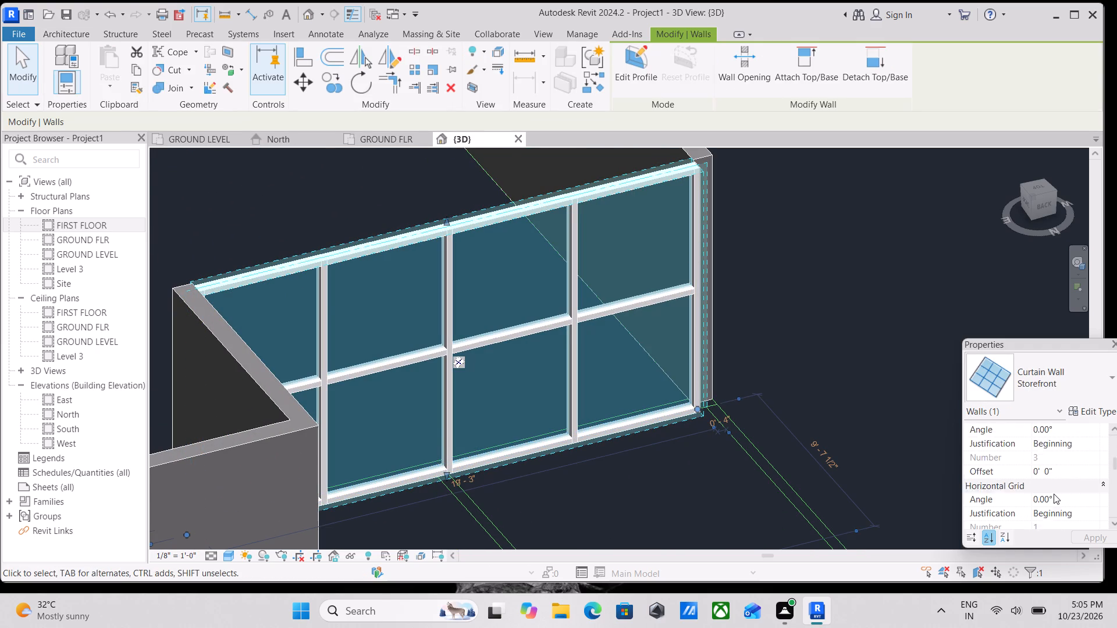
scroll(1054, 494, down, 6)
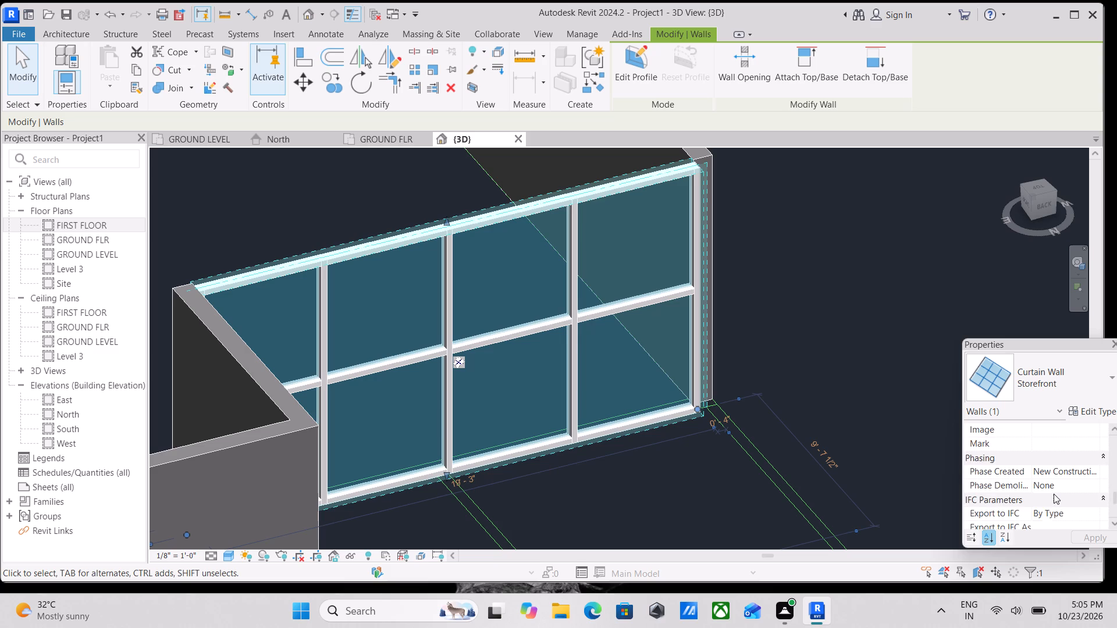
scroll(1054, 494, down, 8)
scroll(553, 317, up, 4)
key(Escape)
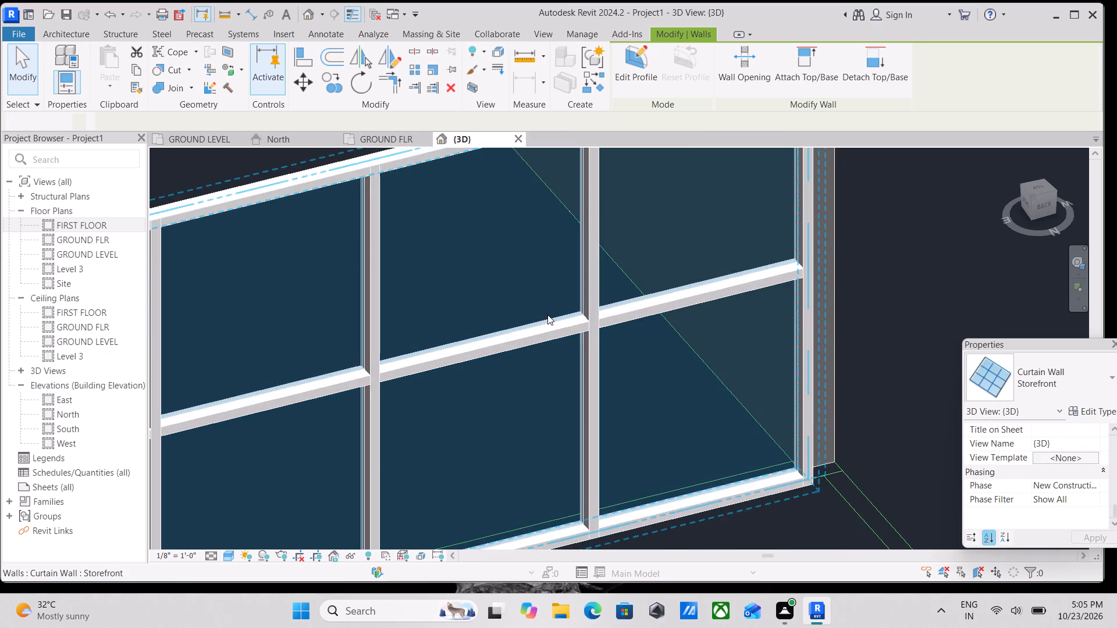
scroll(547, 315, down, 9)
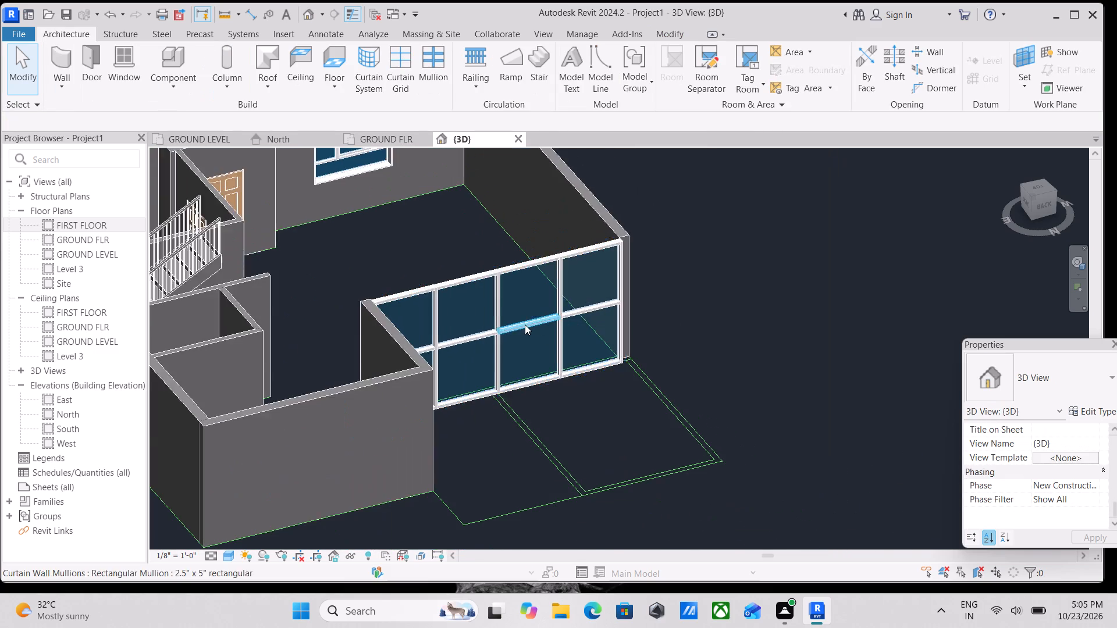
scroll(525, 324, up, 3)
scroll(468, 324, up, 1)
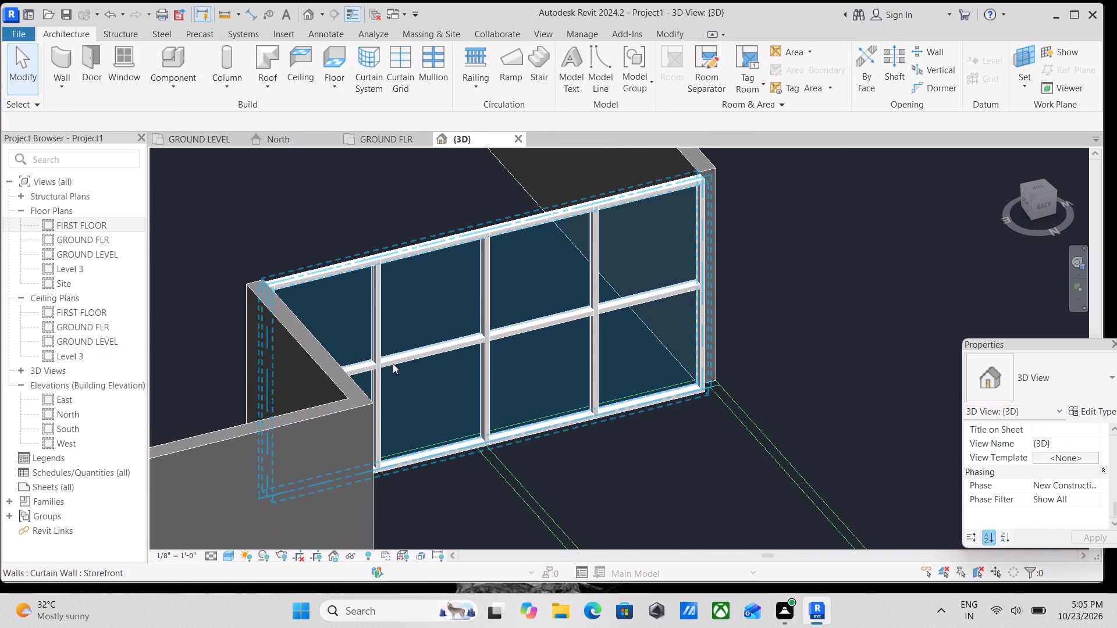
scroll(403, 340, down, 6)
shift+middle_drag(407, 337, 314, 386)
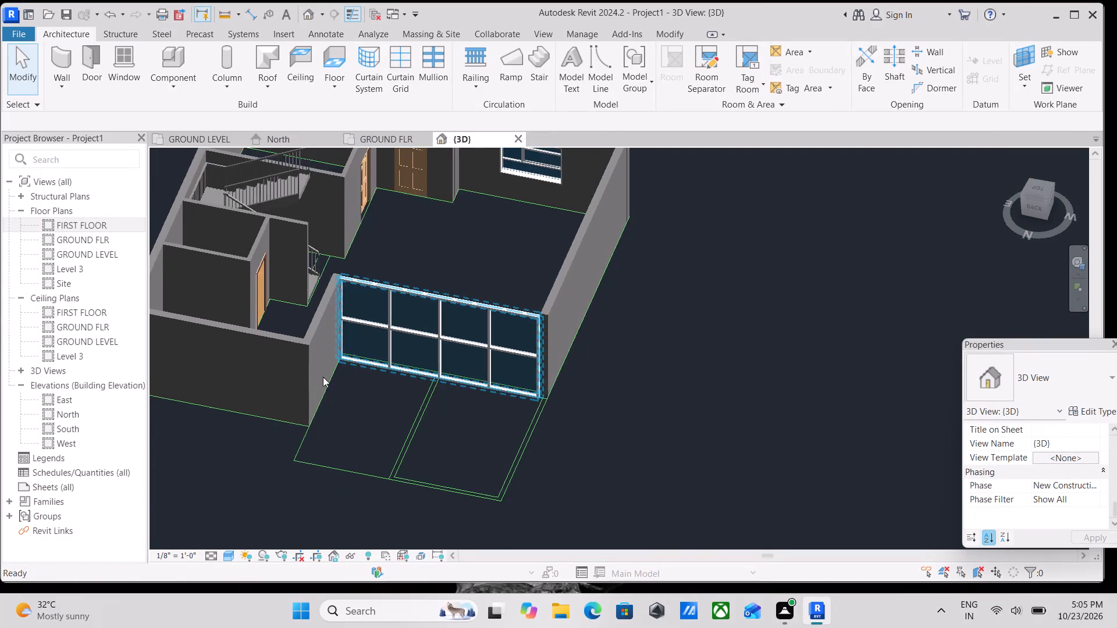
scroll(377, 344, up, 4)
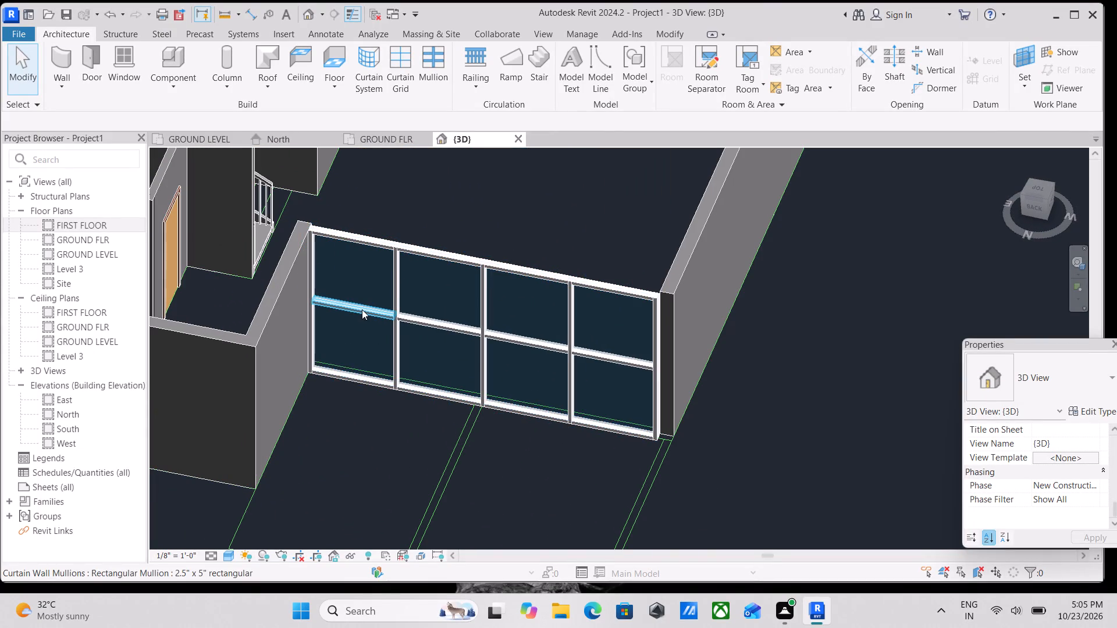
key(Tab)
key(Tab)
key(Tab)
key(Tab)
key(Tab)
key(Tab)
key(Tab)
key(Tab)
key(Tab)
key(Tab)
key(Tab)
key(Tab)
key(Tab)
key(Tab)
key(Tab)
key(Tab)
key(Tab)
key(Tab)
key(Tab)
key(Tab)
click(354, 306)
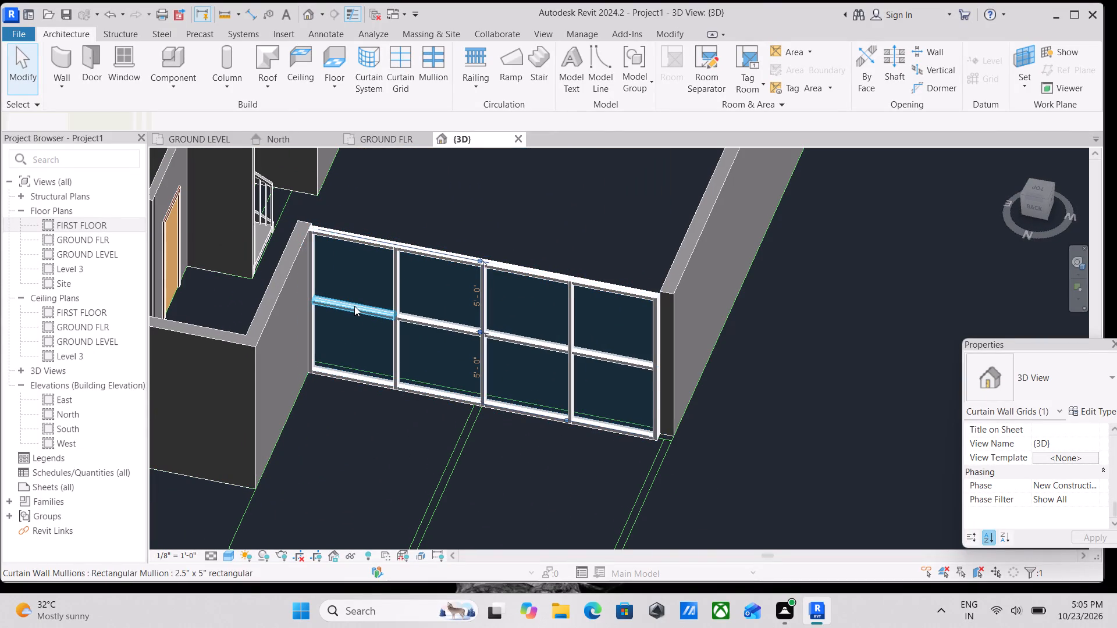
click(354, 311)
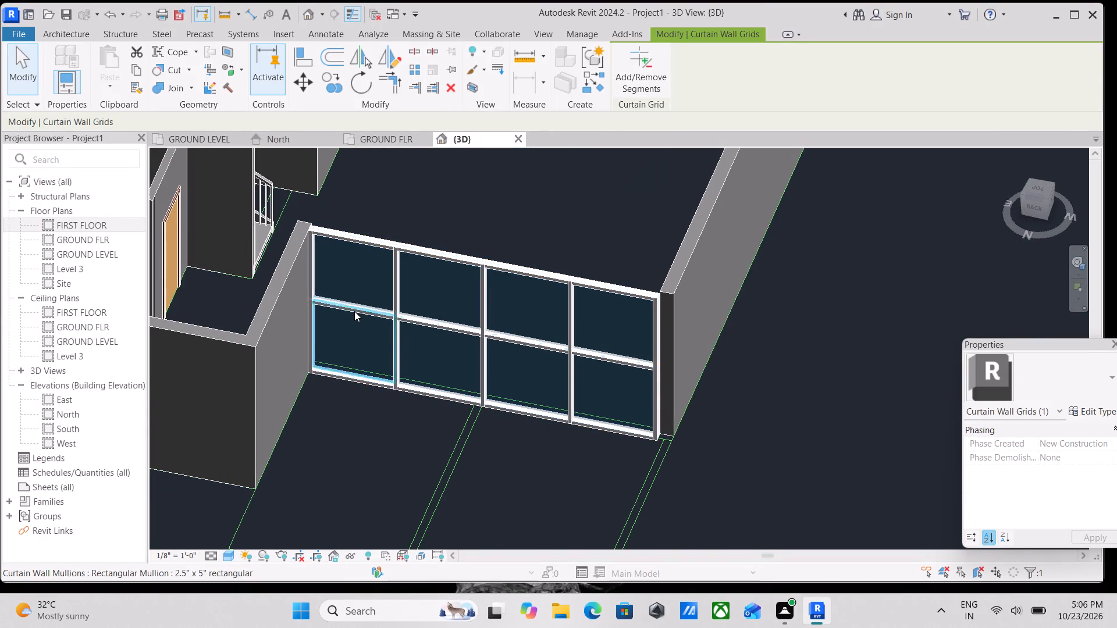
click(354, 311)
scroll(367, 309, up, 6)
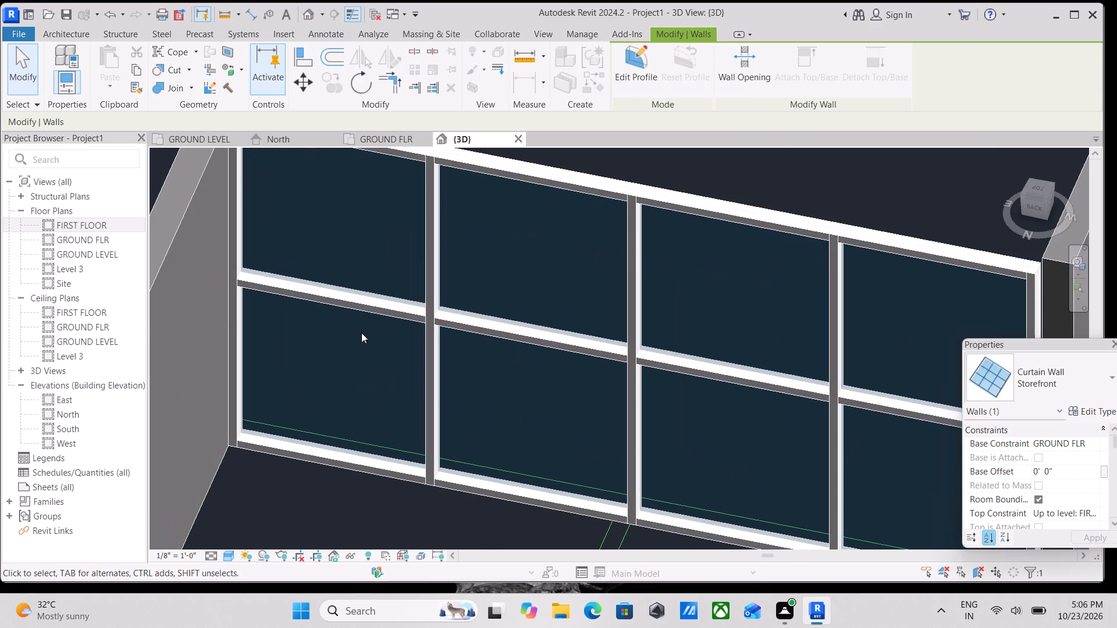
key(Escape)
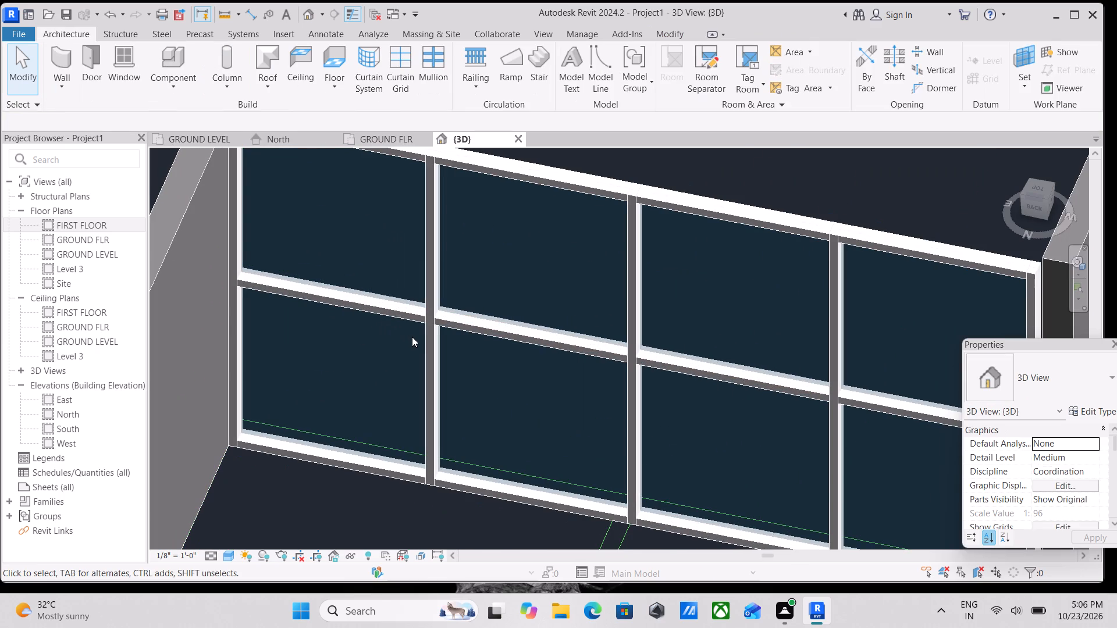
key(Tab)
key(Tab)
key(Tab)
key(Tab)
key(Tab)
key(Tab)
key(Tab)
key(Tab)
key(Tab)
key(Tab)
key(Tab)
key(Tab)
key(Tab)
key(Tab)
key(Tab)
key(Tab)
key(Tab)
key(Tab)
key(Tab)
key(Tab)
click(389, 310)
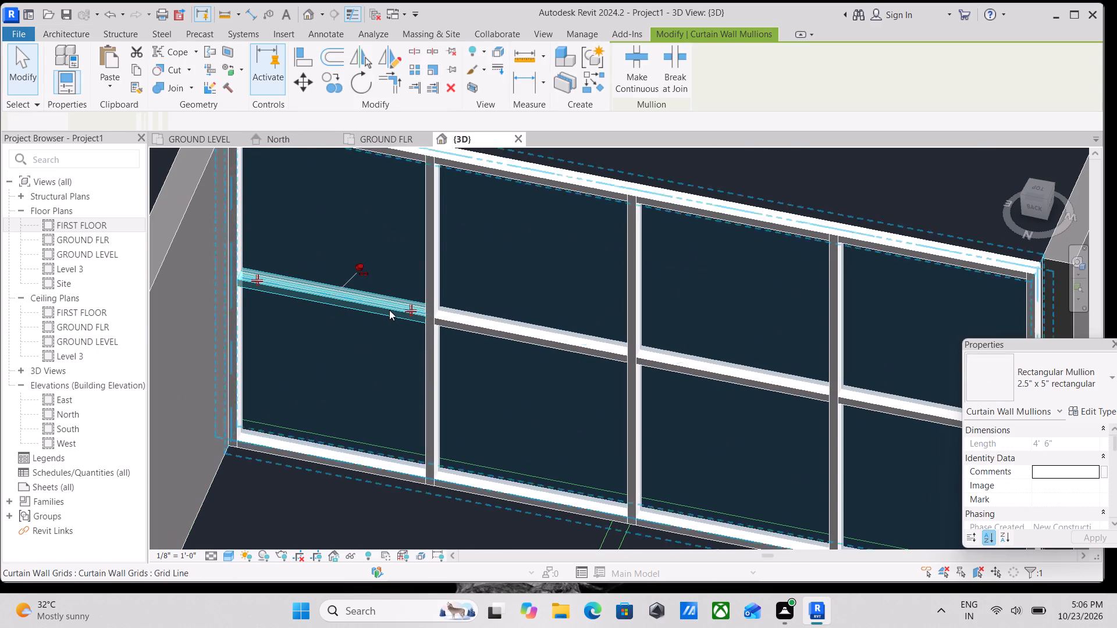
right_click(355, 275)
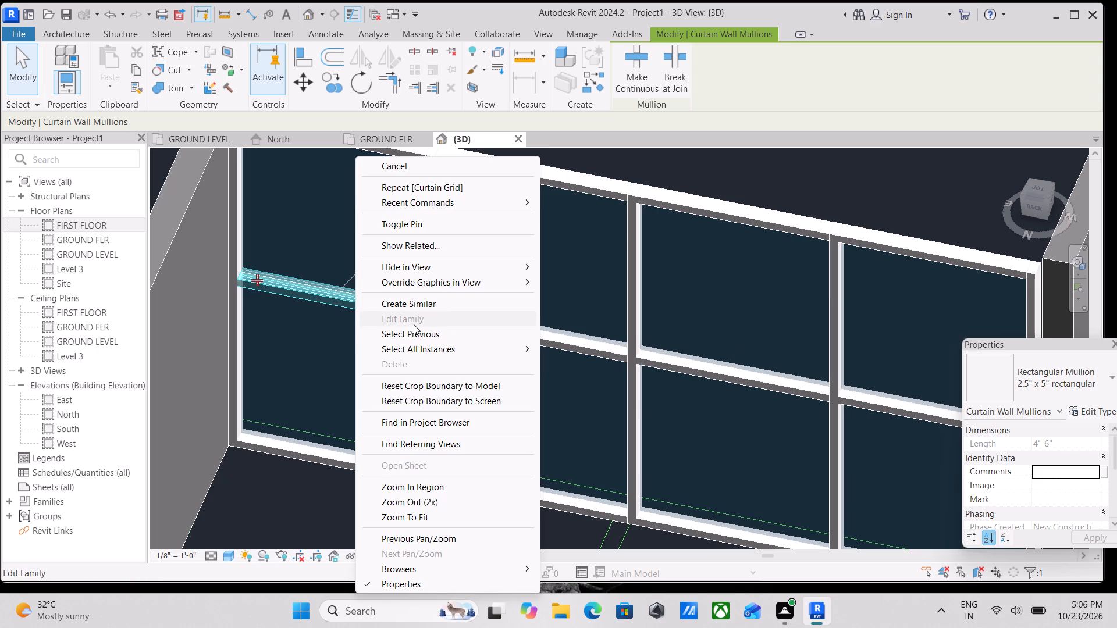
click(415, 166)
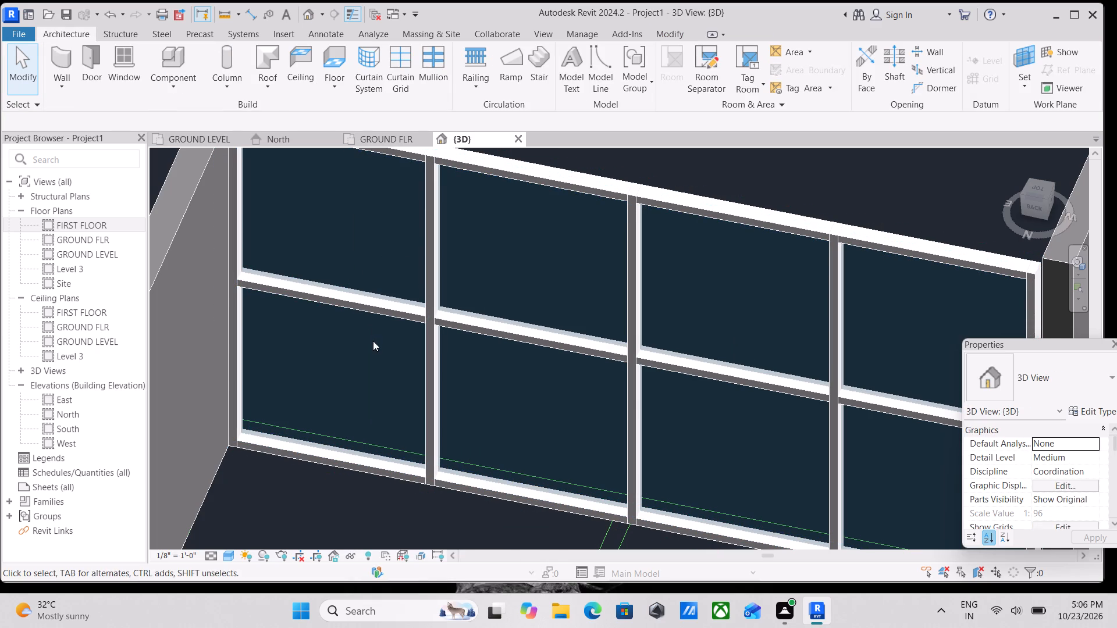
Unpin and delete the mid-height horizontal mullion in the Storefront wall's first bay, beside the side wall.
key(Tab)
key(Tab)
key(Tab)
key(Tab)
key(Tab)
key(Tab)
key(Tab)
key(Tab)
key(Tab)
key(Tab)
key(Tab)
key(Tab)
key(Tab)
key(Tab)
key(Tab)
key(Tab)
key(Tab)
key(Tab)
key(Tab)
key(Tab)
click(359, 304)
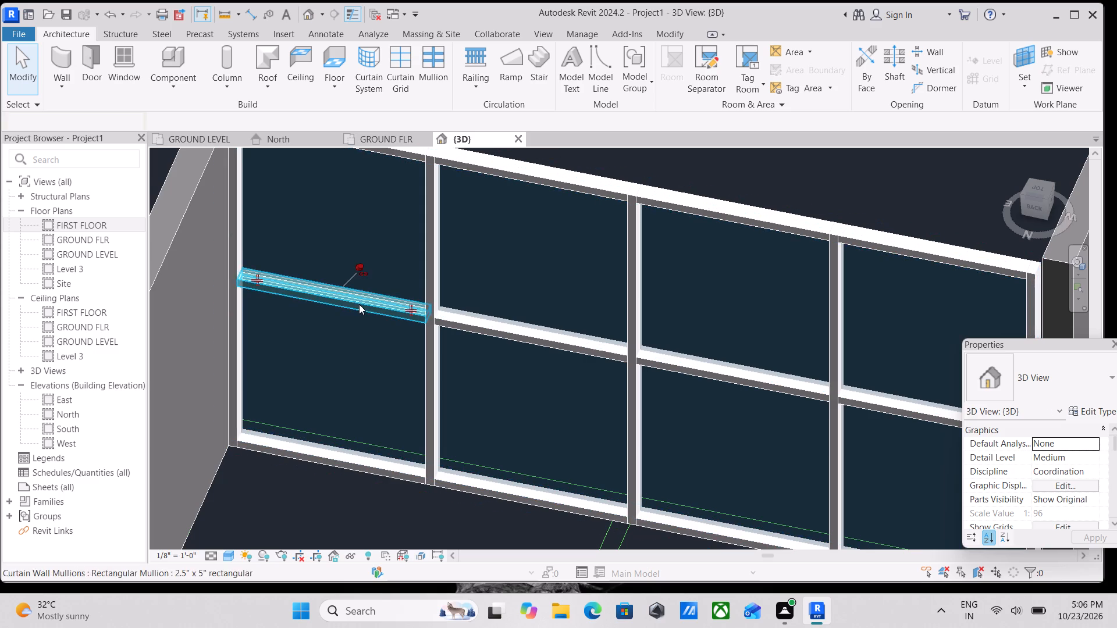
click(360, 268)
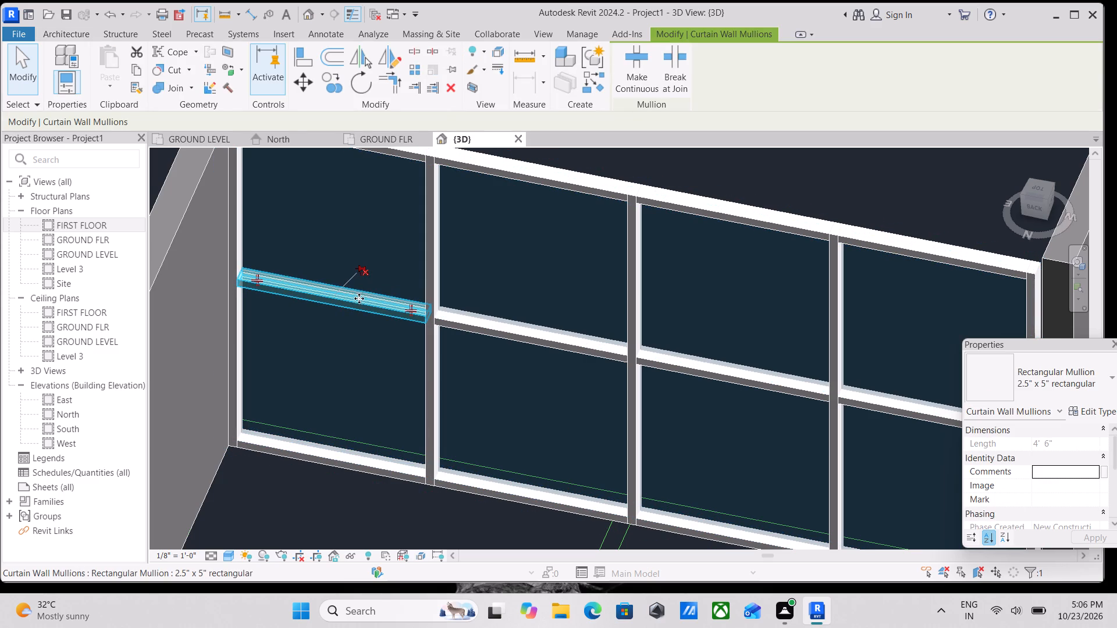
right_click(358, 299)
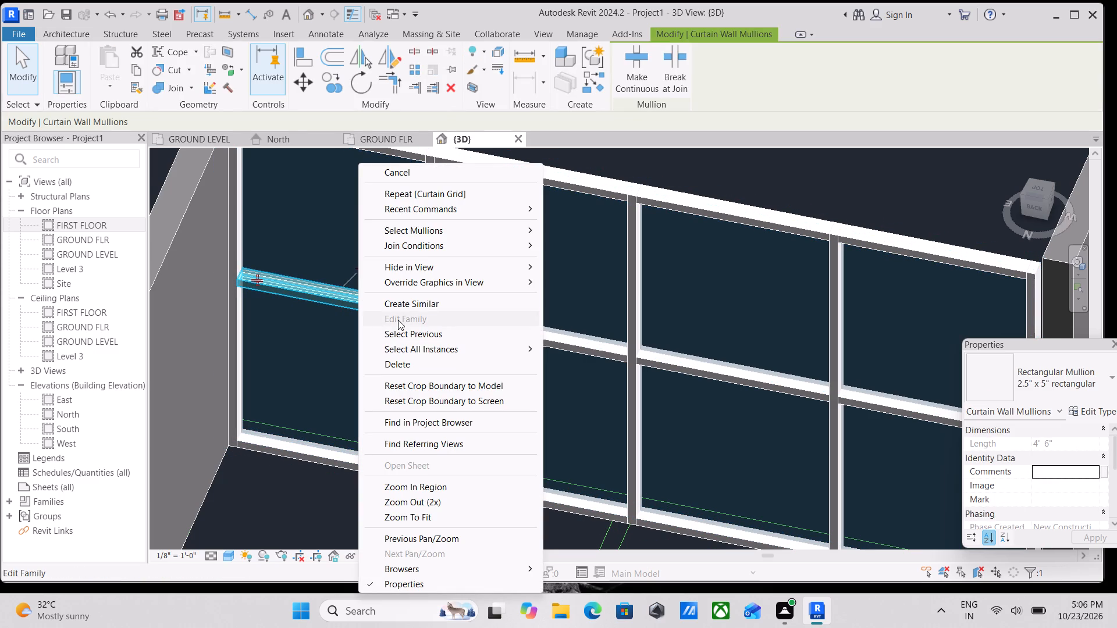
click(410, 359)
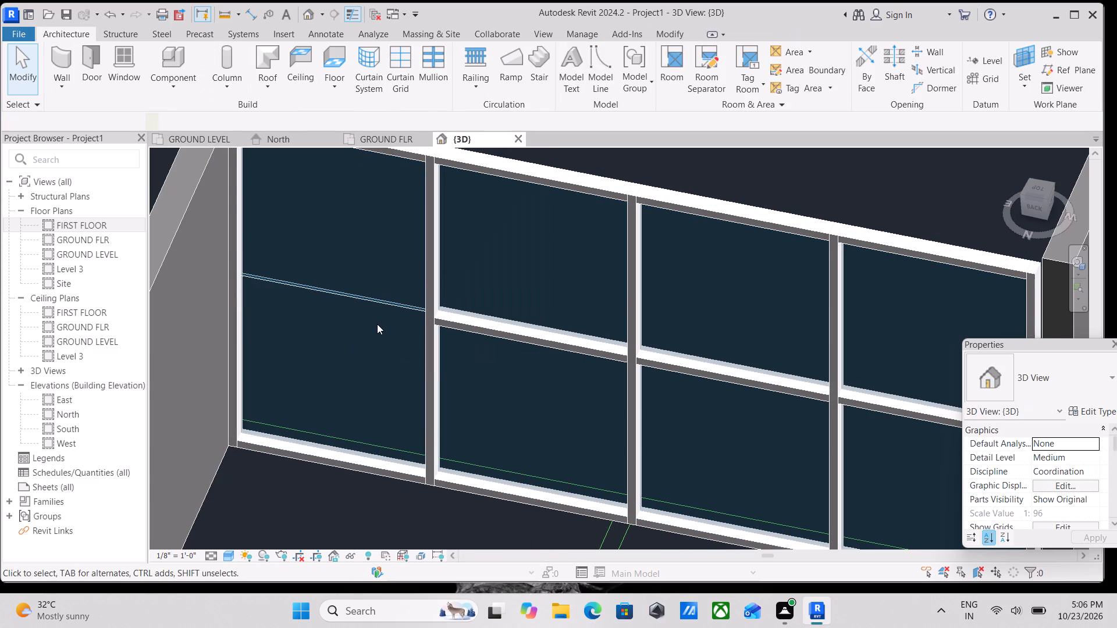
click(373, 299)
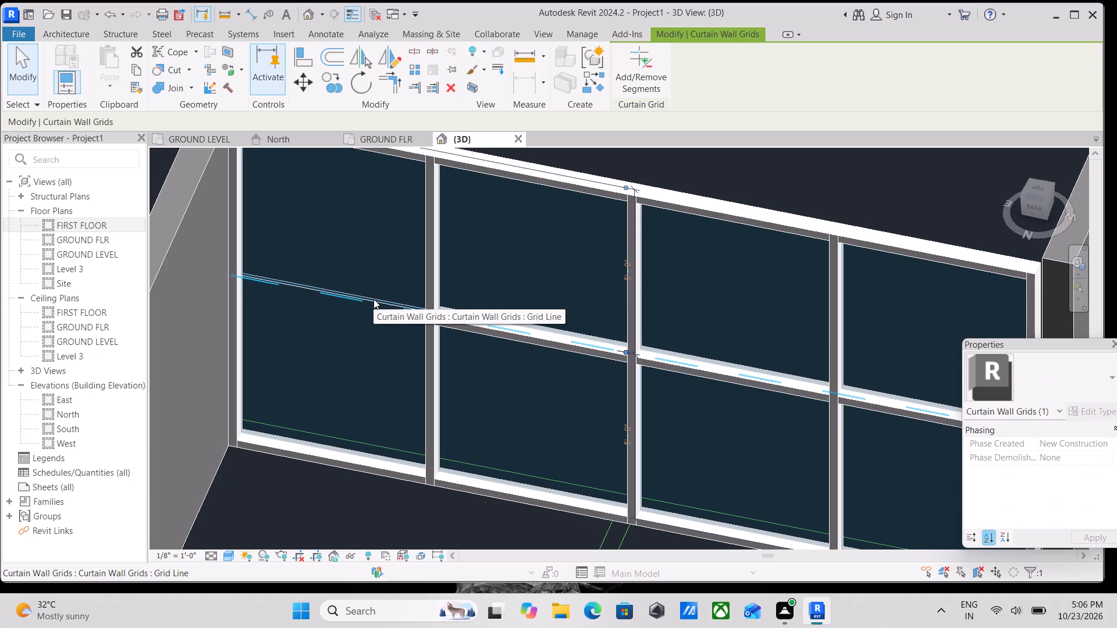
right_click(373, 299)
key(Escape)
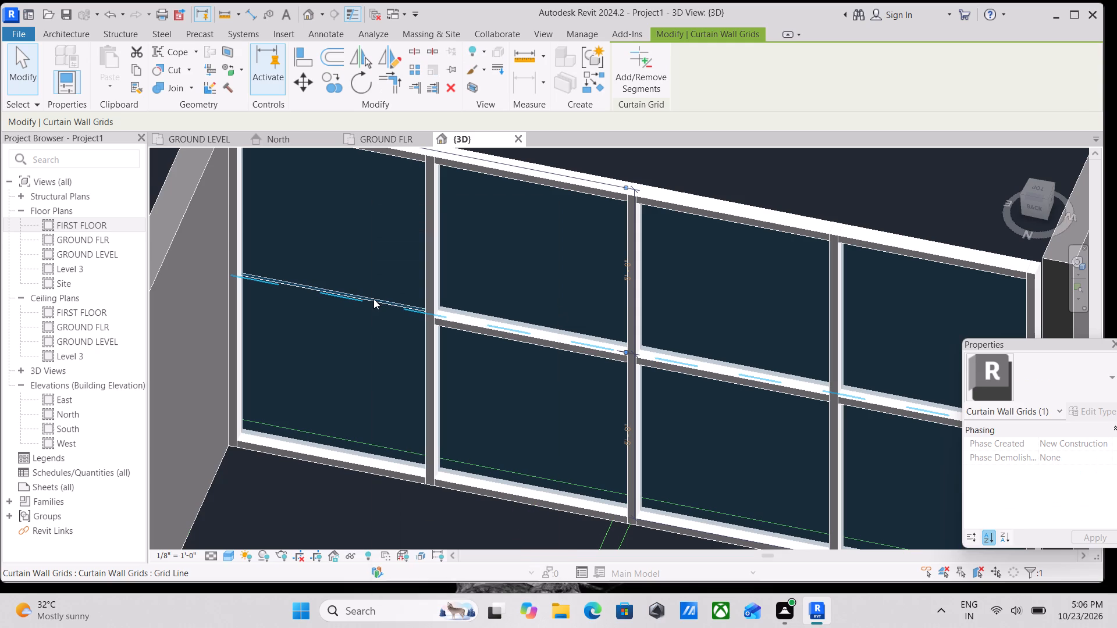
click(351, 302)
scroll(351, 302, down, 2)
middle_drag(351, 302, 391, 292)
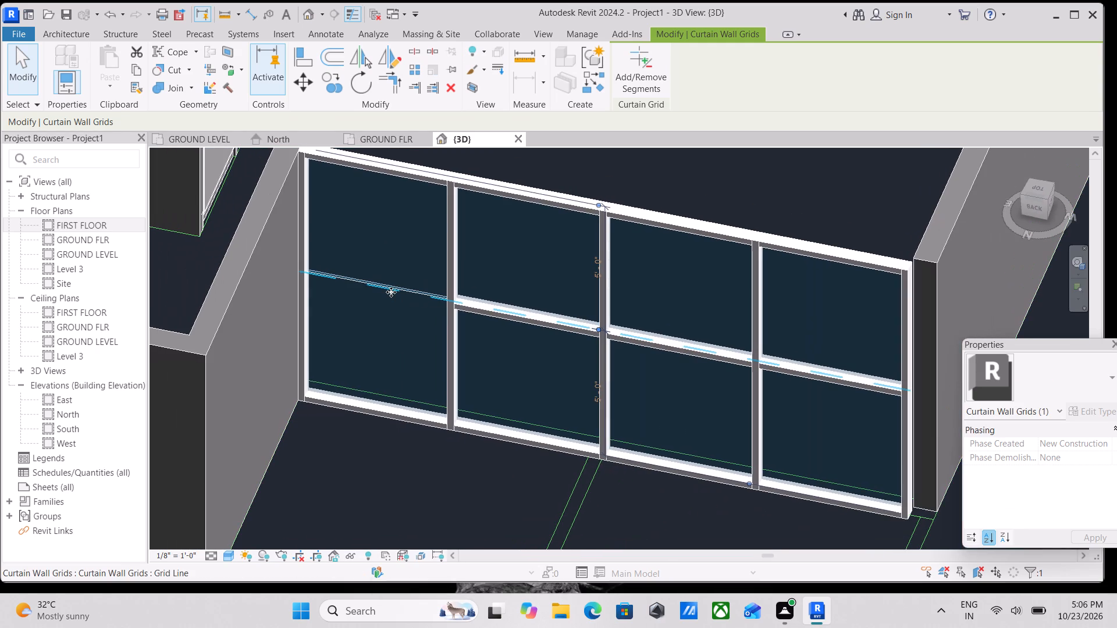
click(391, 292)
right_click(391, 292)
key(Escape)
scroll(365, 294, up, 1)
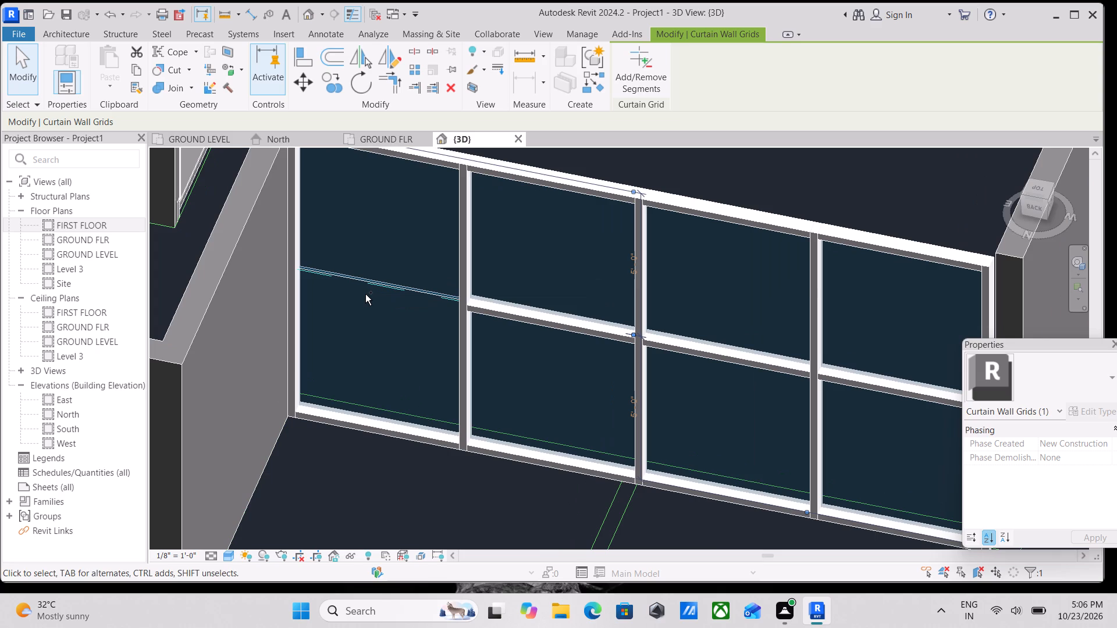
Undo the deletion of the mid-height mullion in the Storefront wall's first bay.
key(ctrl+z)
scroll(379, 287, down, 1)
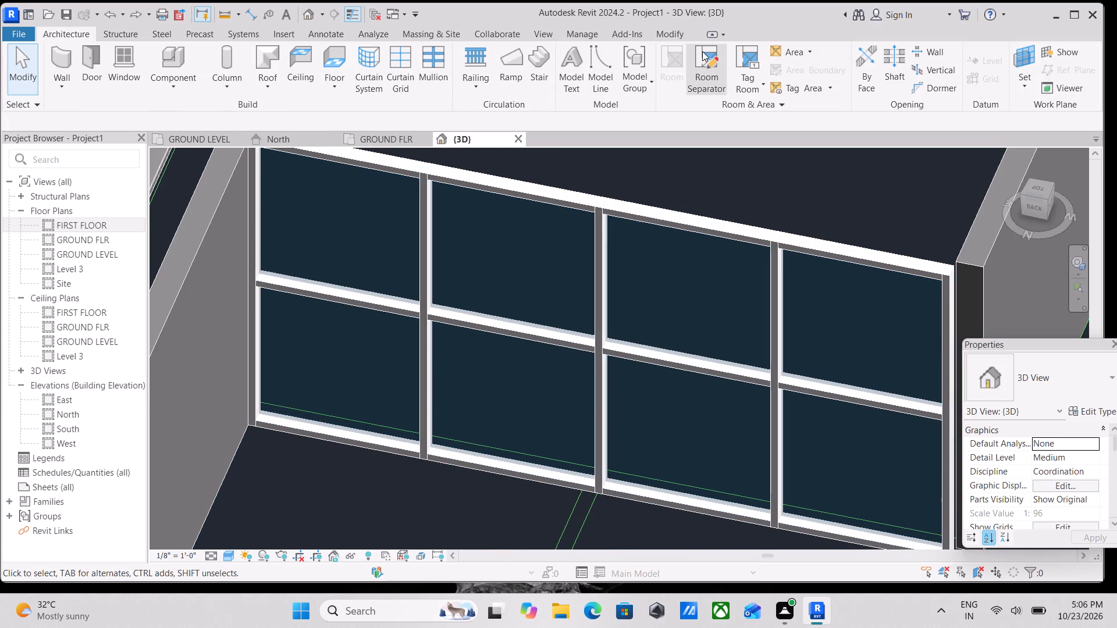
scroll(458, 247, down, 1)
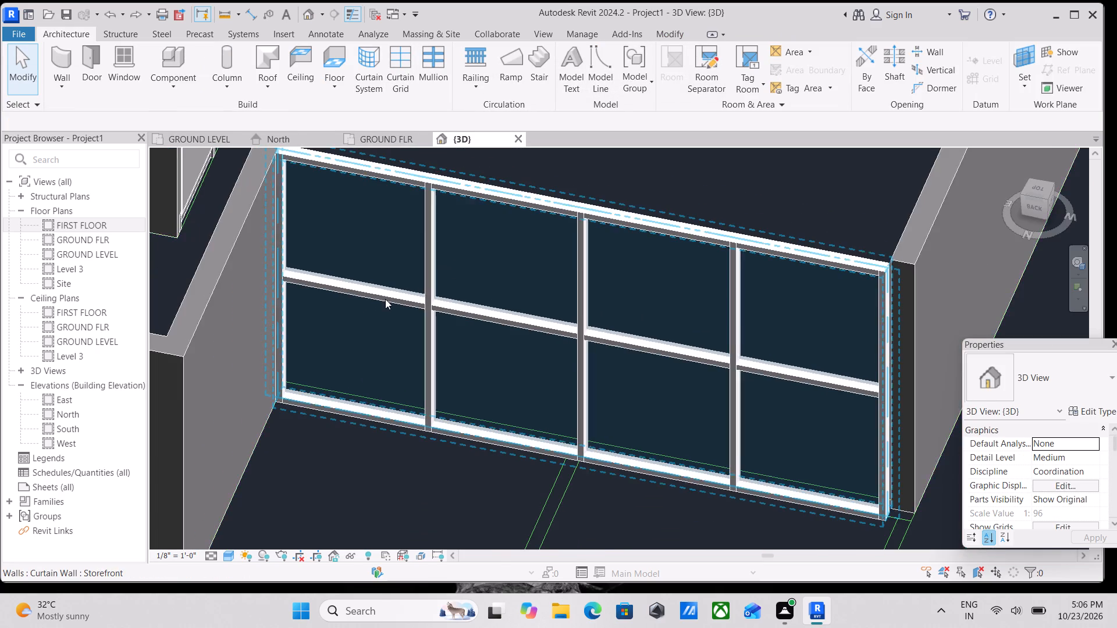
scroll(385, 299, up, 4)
Start the Door tool and look through the door types already loaded in the project.
key(w)
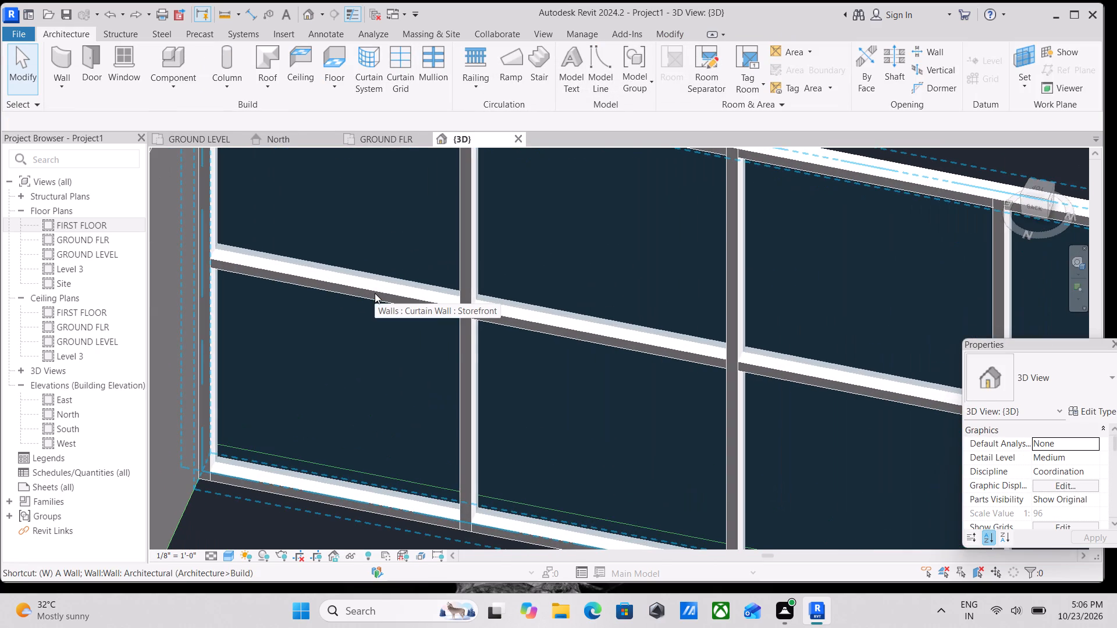
scroll(553, 314, down, 2)
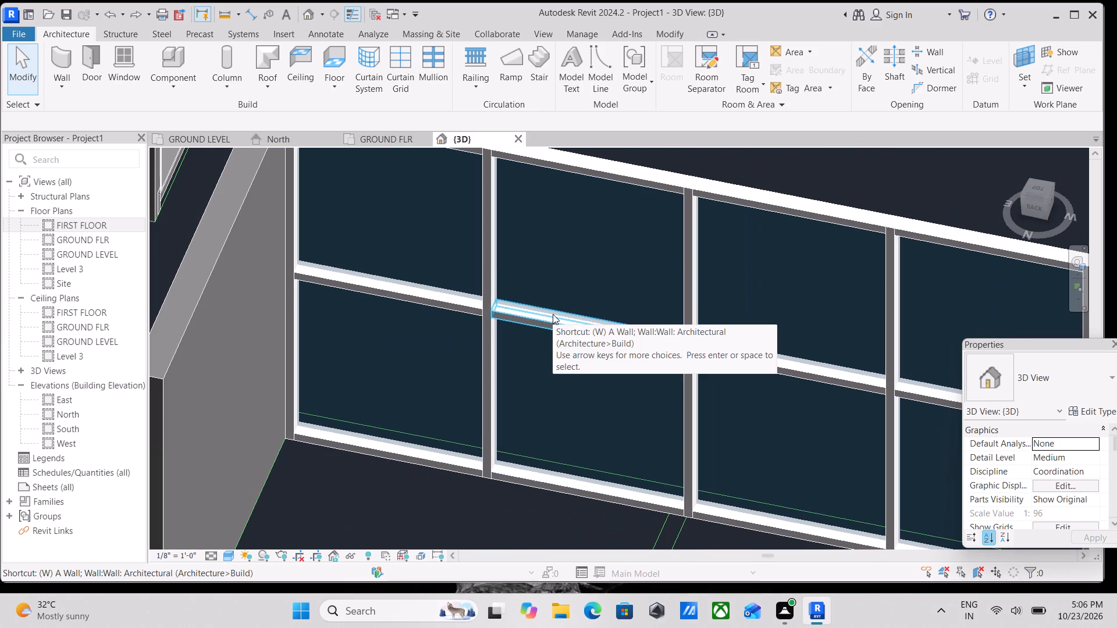
text(dr)
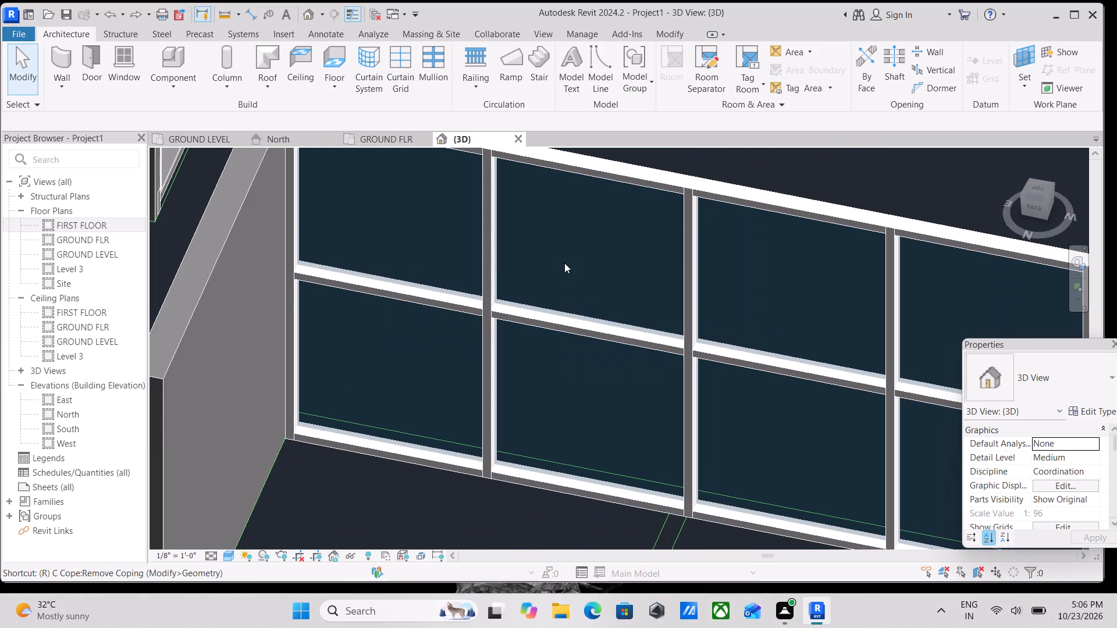
text(dr)
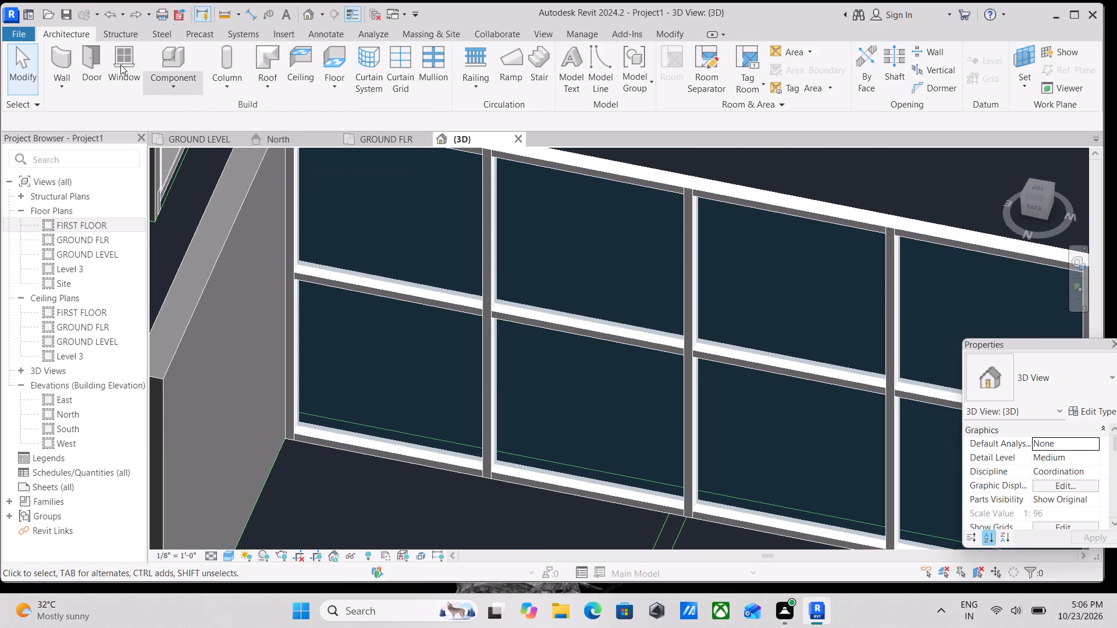
click(88, 62)
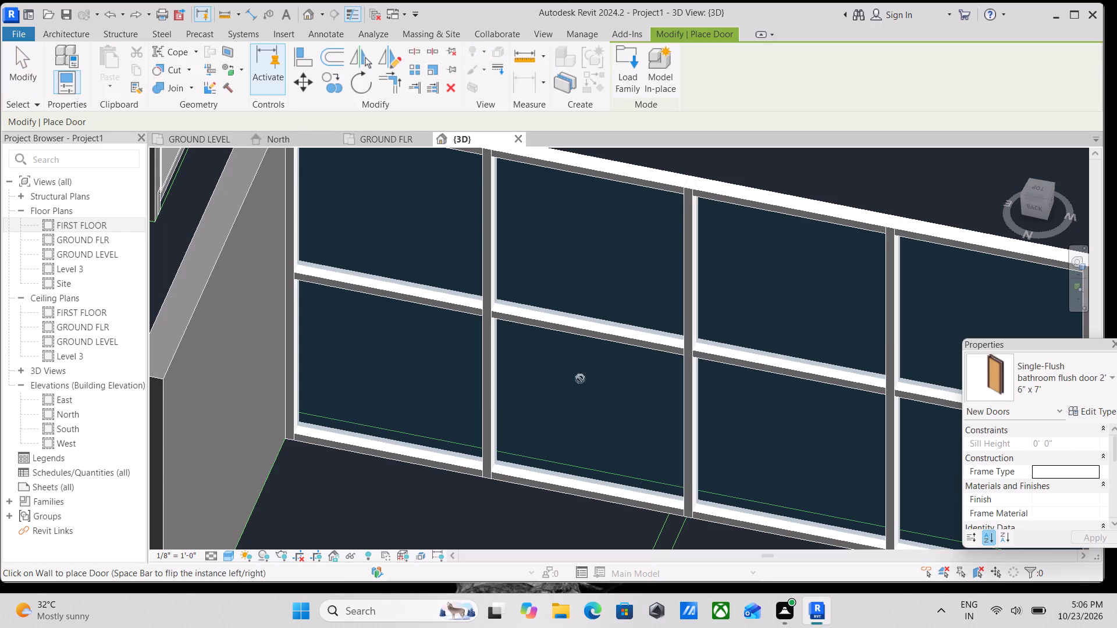
click(1095, 390)
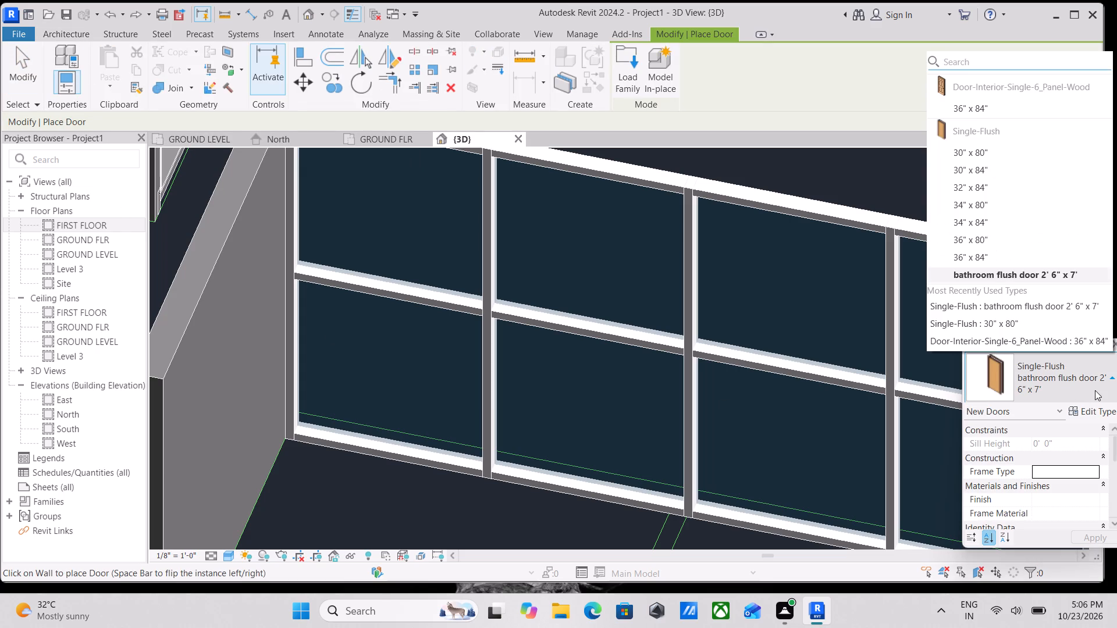
click(1095, 390)
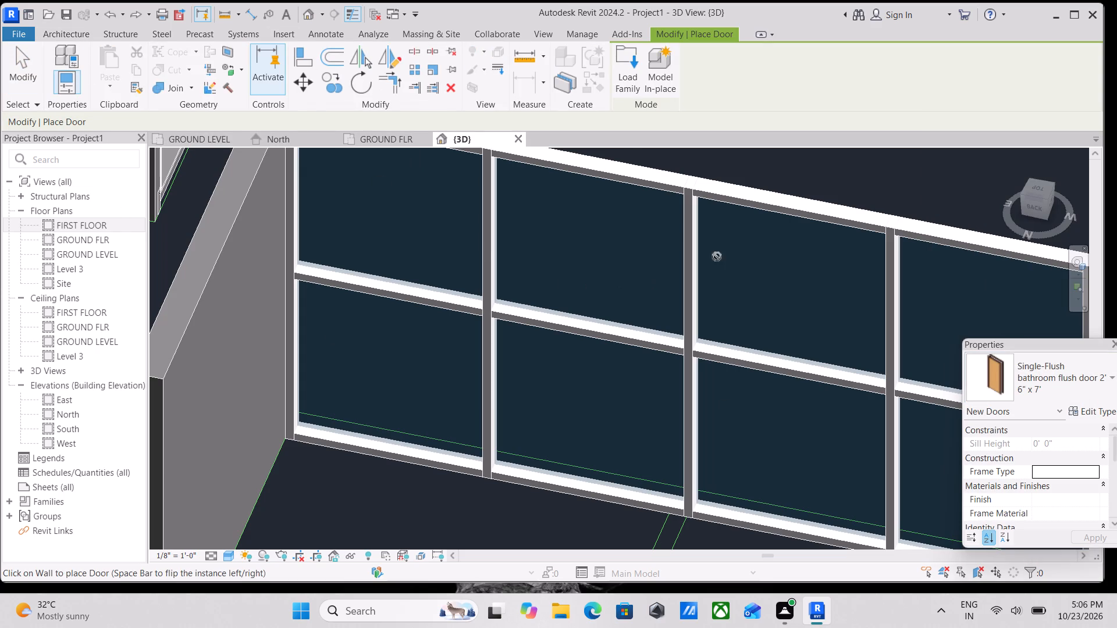
Start loading a new door family and browse the families in the library's Windows folder.
click(628, 69)
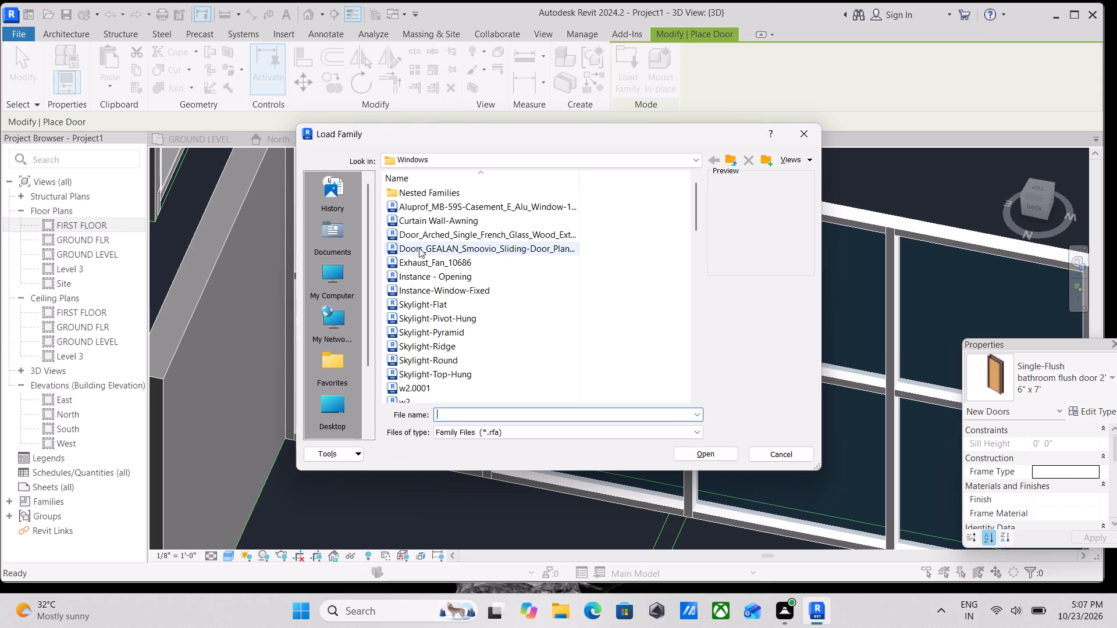
scroll(411, 295, down, 2)
click(411, 294)
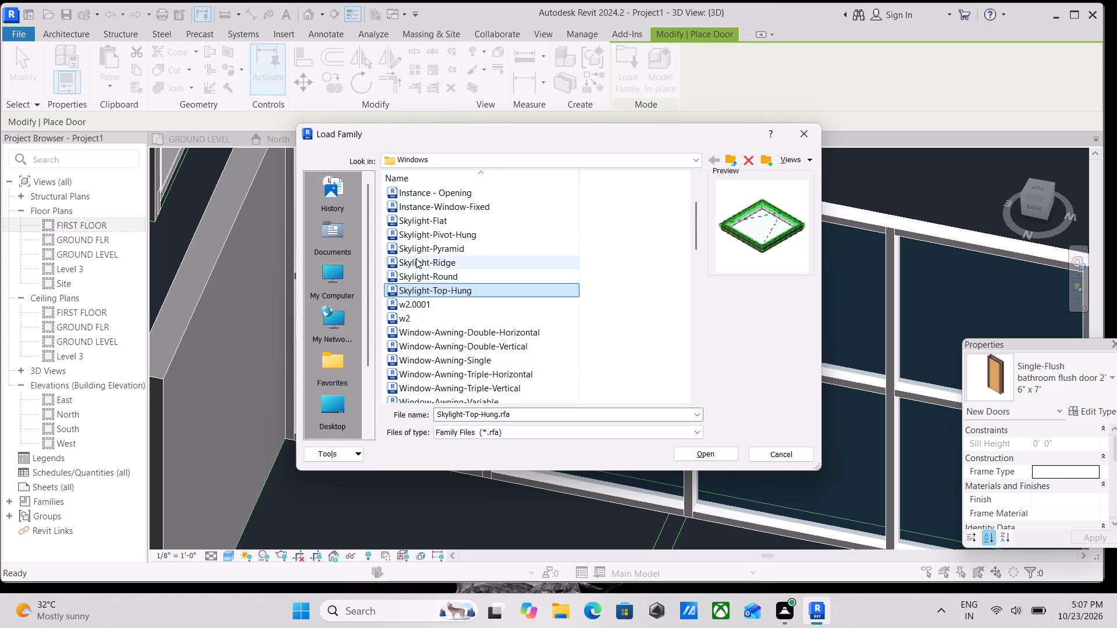
click(416, 258)
scroll(417, 254, up, 6)
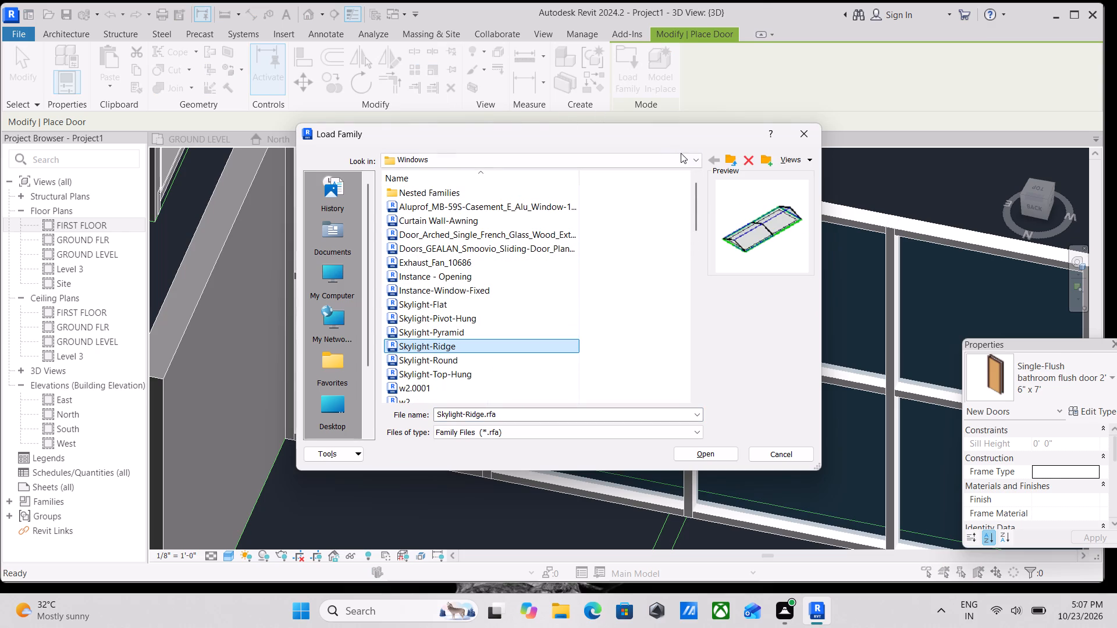
scroll(409, 262, up, 2)
scroll(517, 311, down, 5)
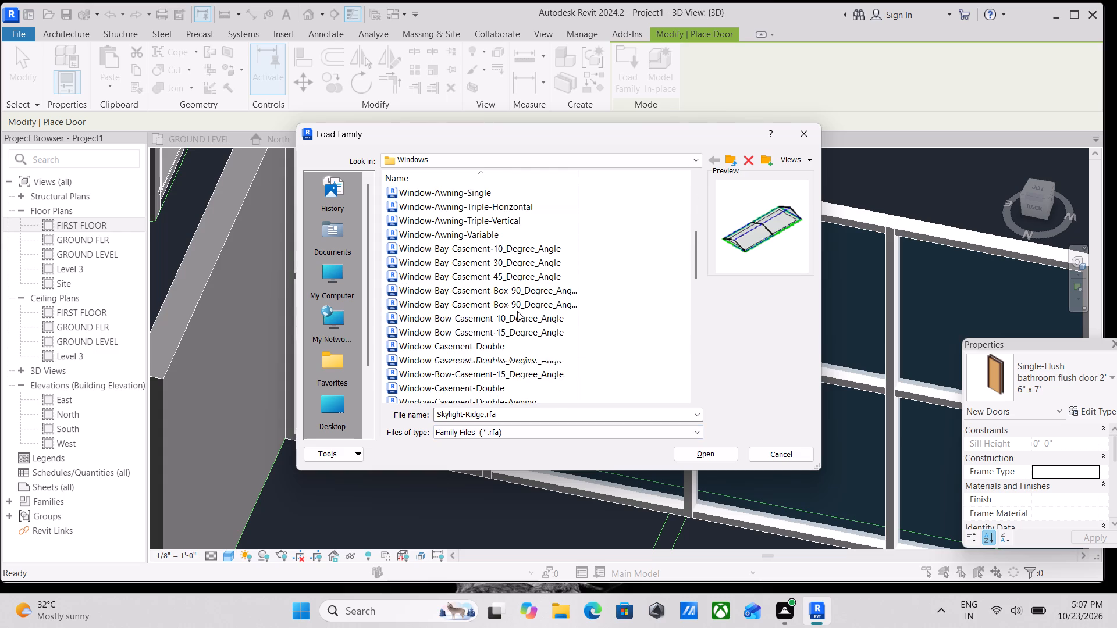
scroll(517, 311, down, 1)
click(517, 311)
scroll(510, 194, up, 7)
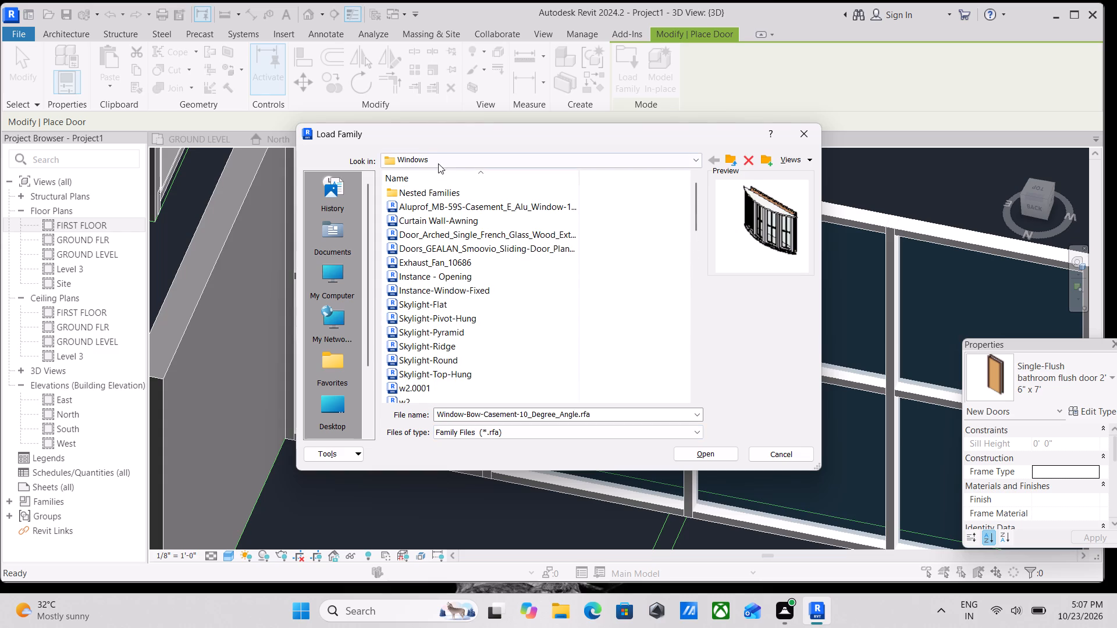
Go to the Doors folder of the US family library.
click(438, 163)
click(467, 263)
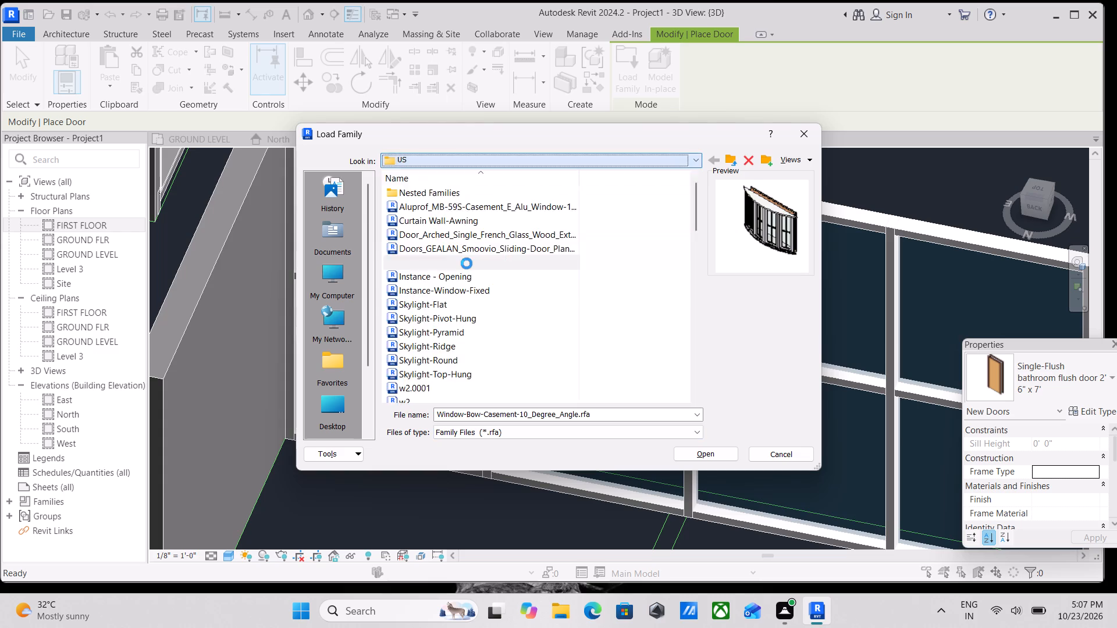
scroll(467, 263, down, 4)
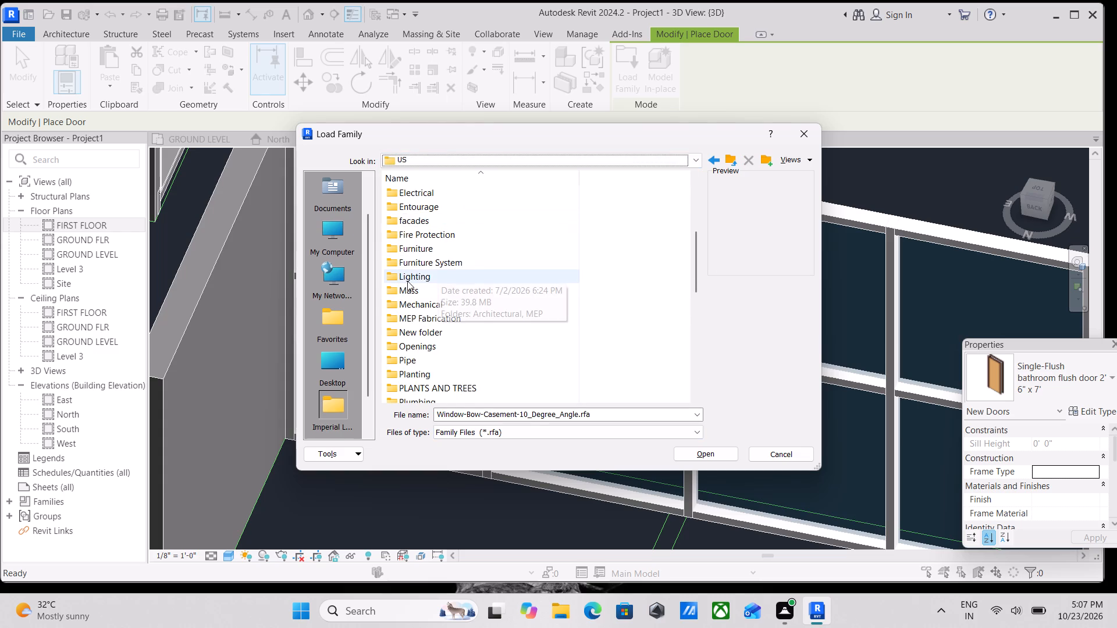
scroll(398, 283, down, 8)
scroll(398, 283, up, 15)
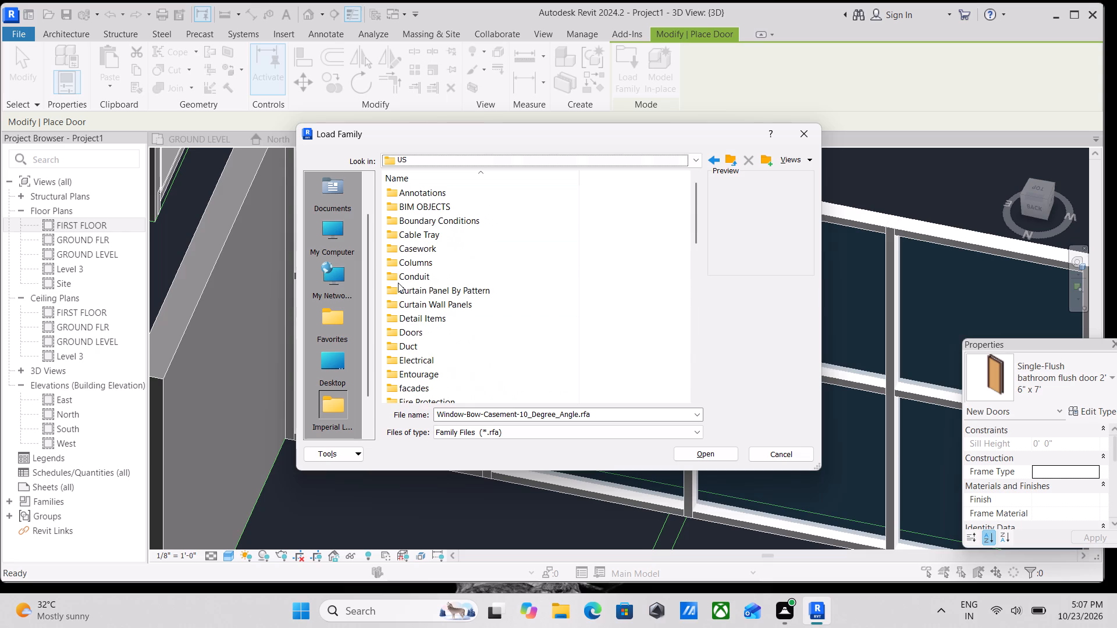
scroll(398, 283, up, 2)
scroll(458, 275, down, 2)
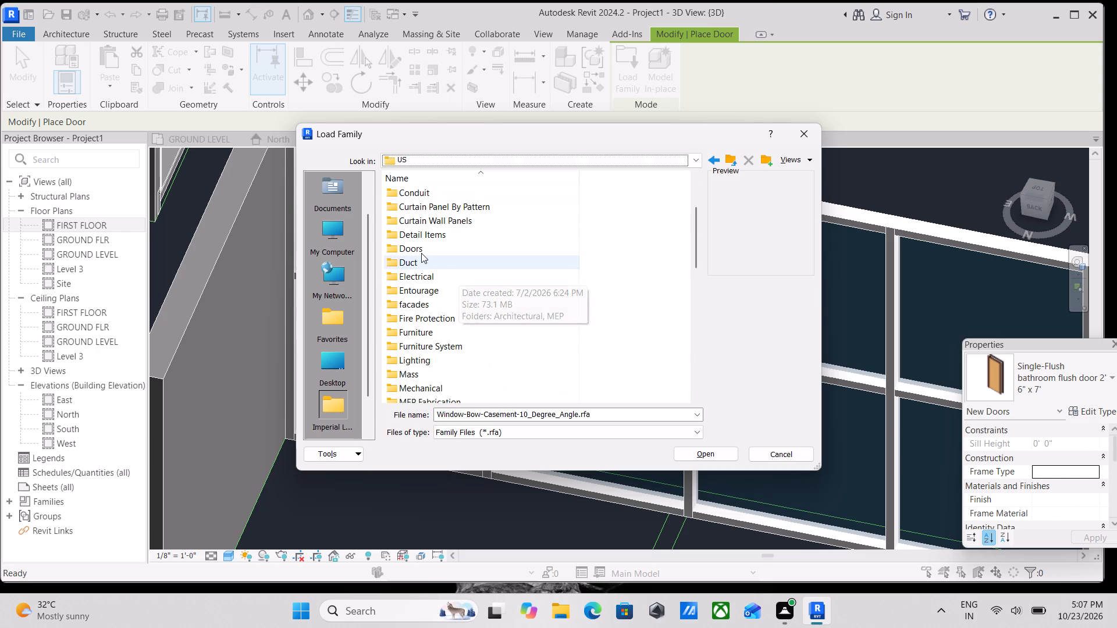
double_click(421, 250)
click(421, 250)
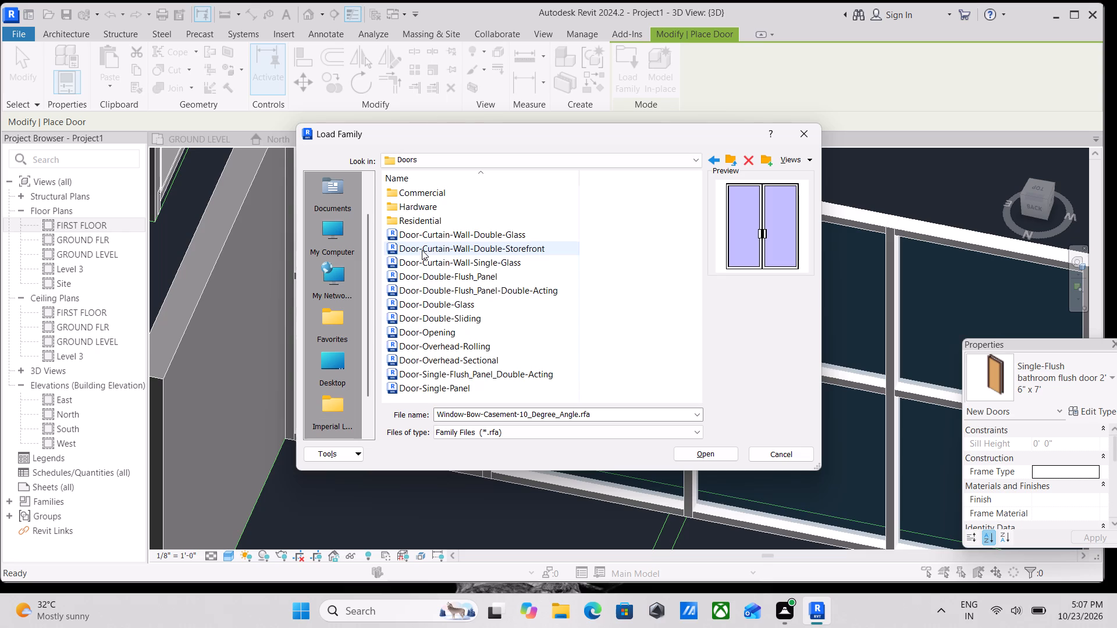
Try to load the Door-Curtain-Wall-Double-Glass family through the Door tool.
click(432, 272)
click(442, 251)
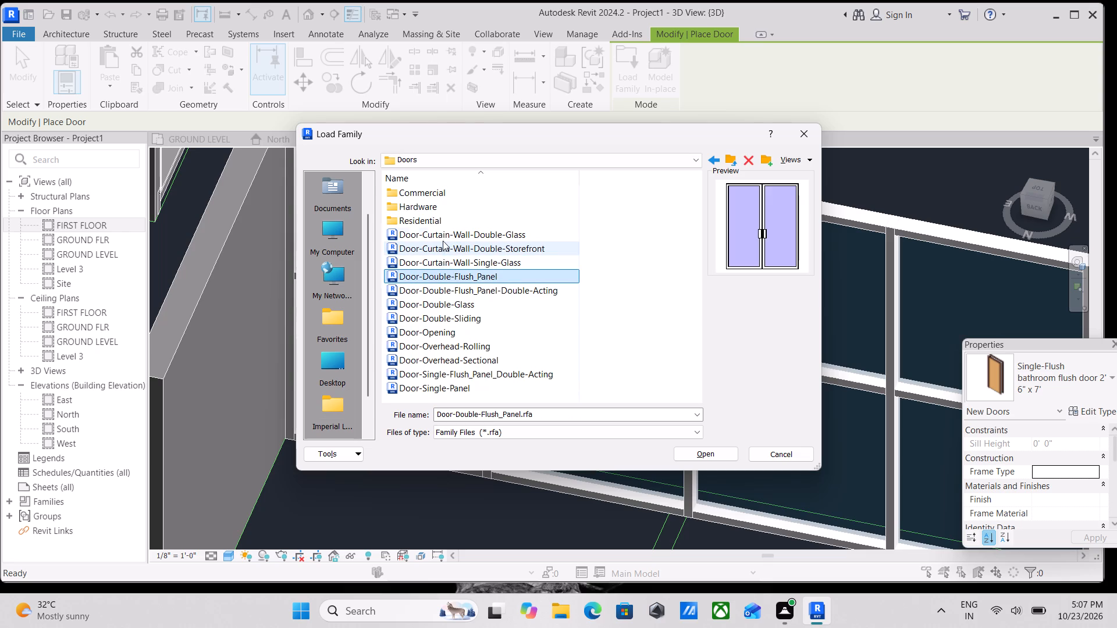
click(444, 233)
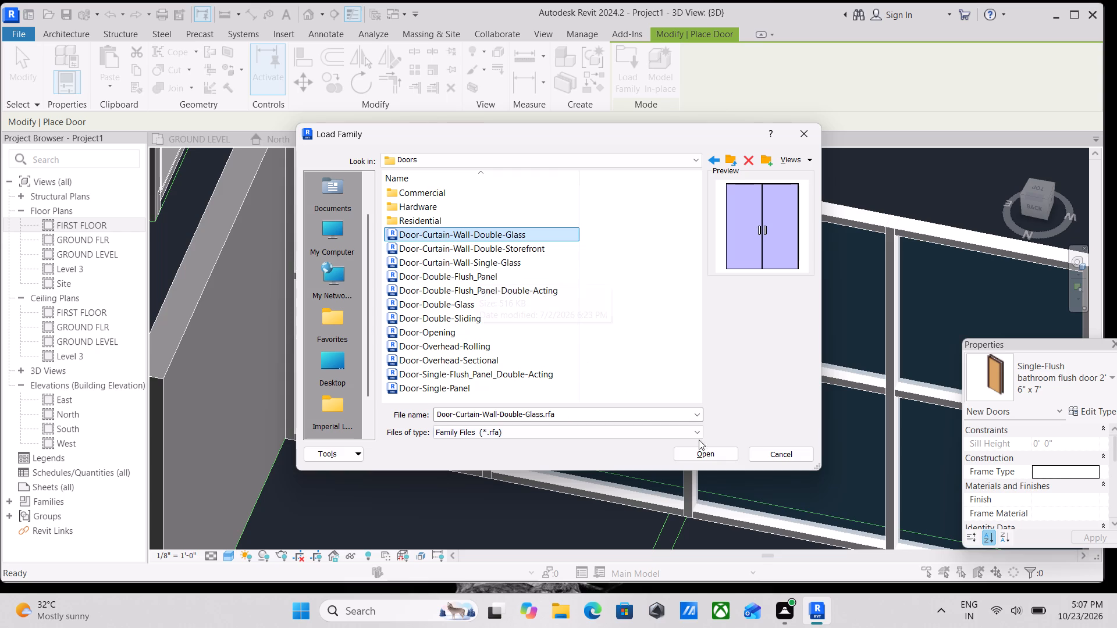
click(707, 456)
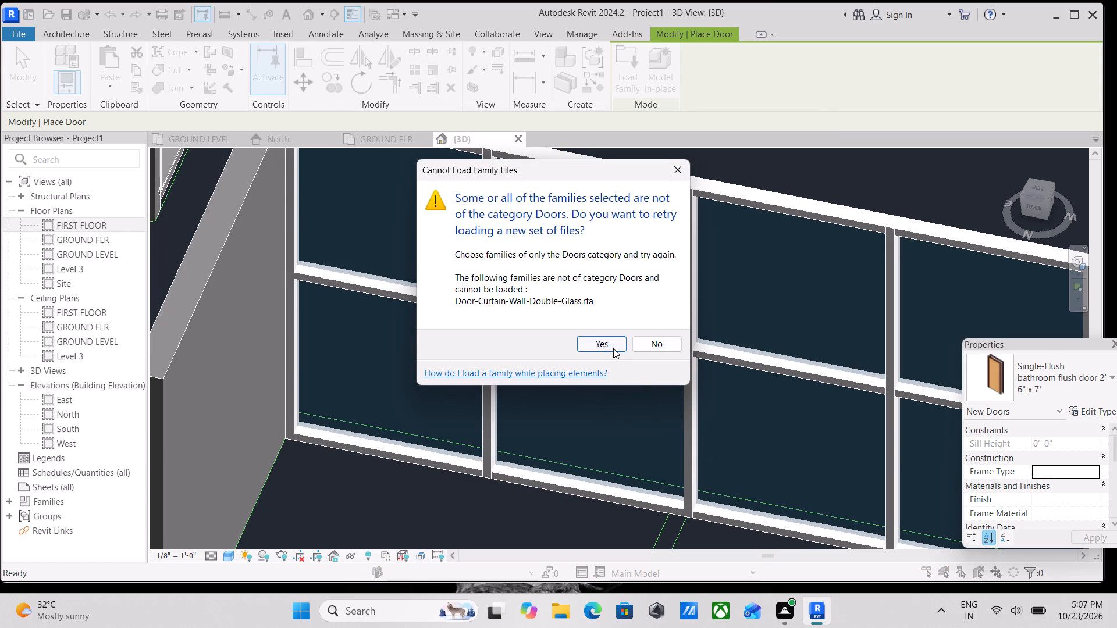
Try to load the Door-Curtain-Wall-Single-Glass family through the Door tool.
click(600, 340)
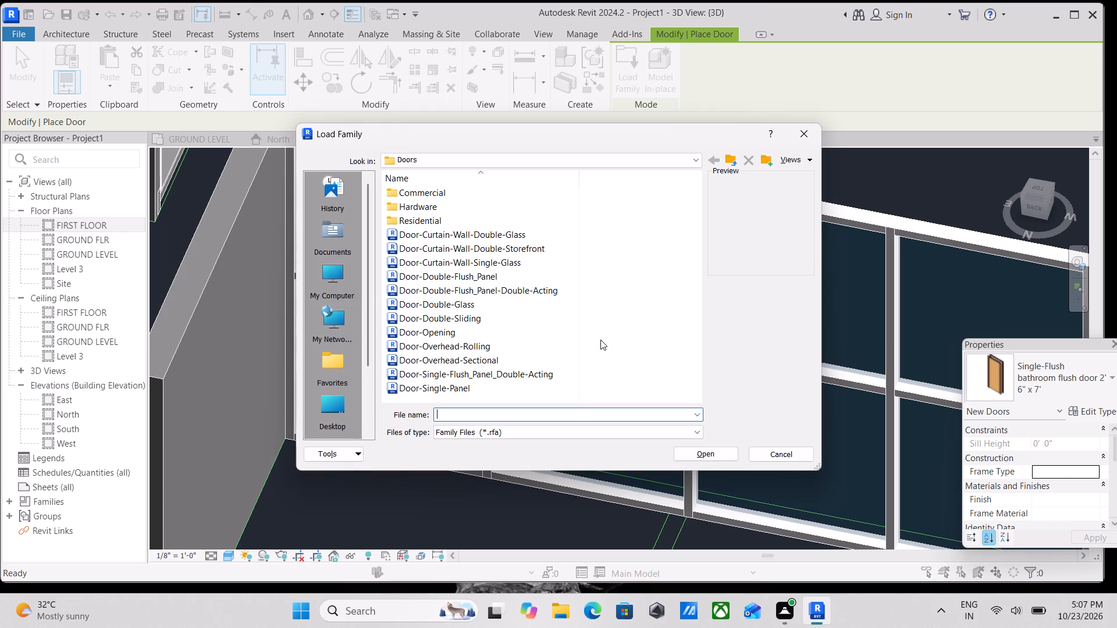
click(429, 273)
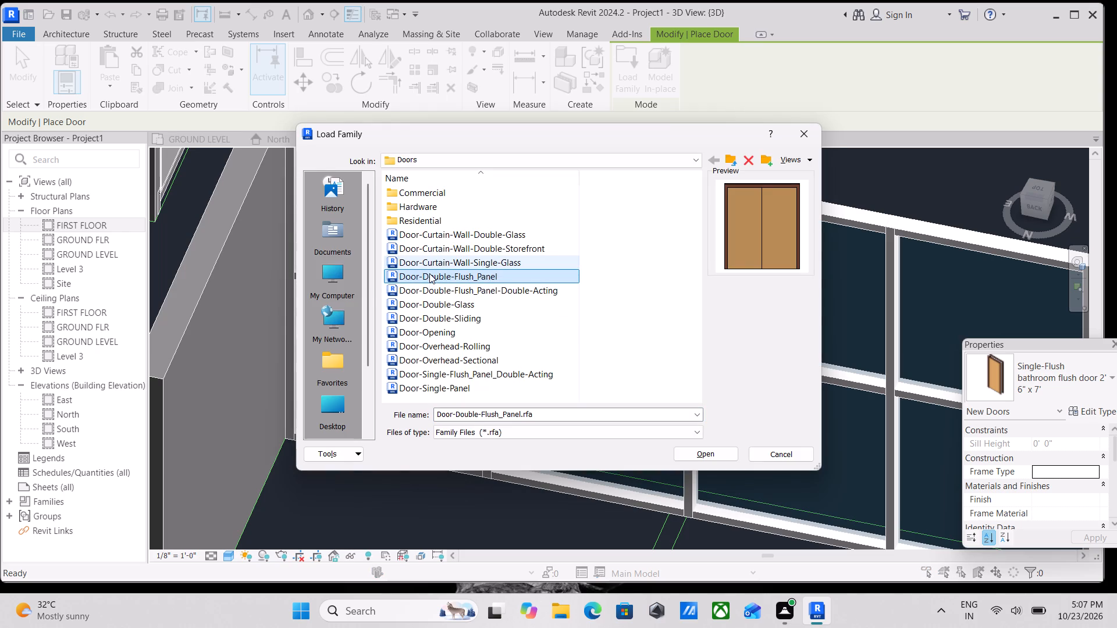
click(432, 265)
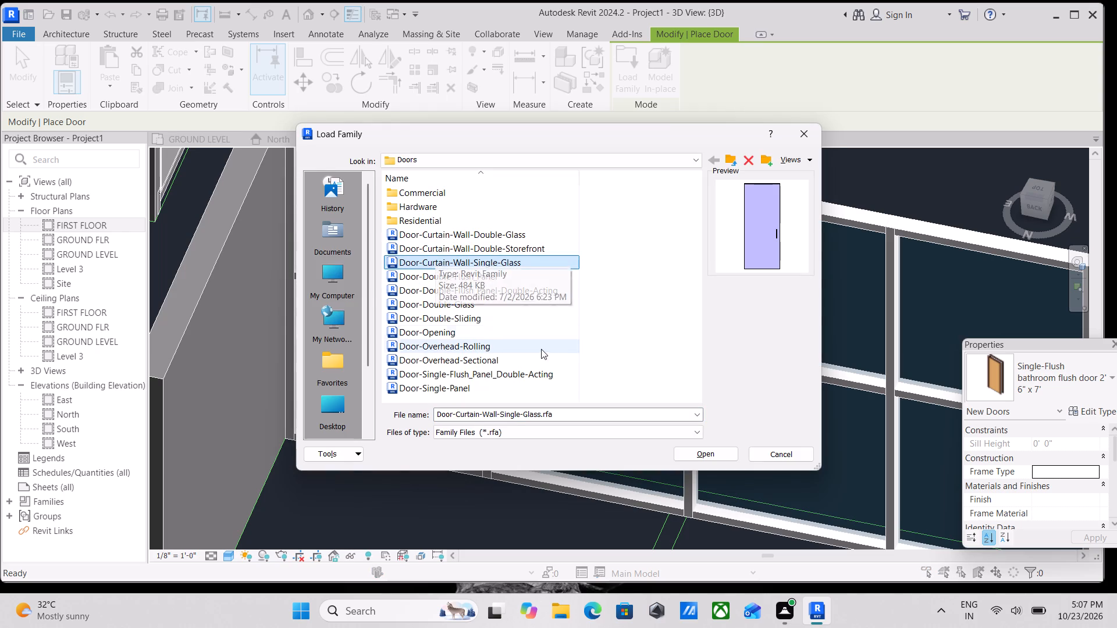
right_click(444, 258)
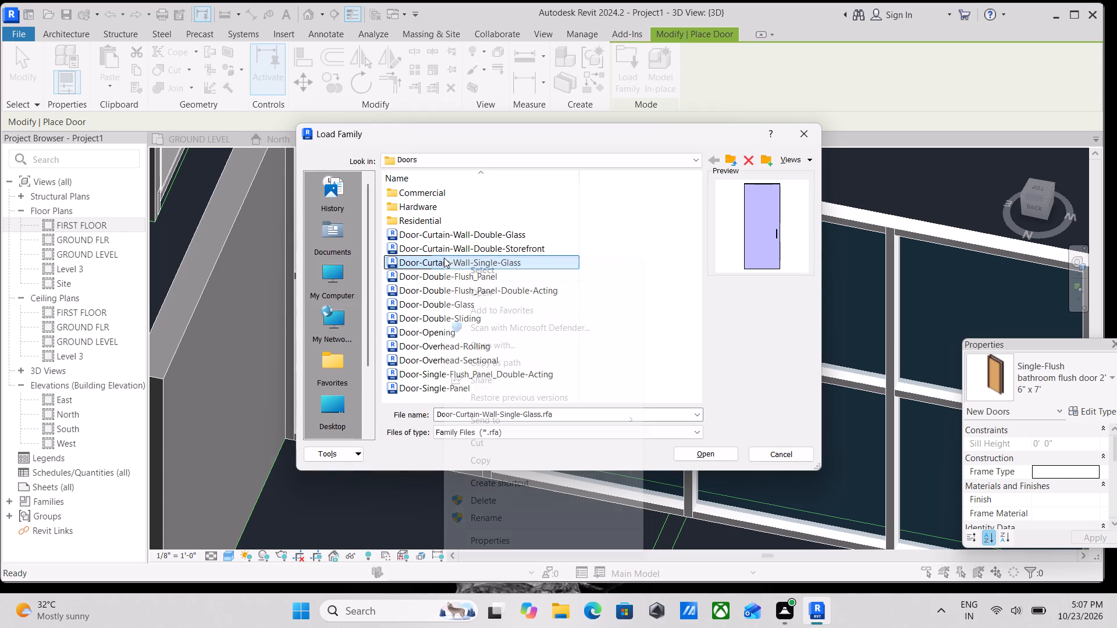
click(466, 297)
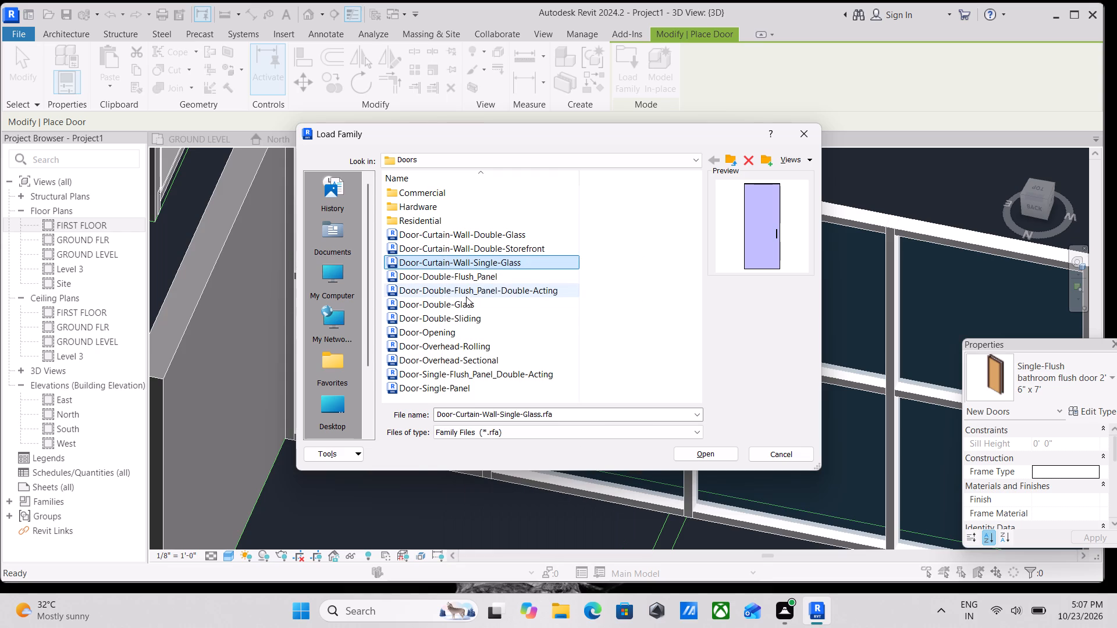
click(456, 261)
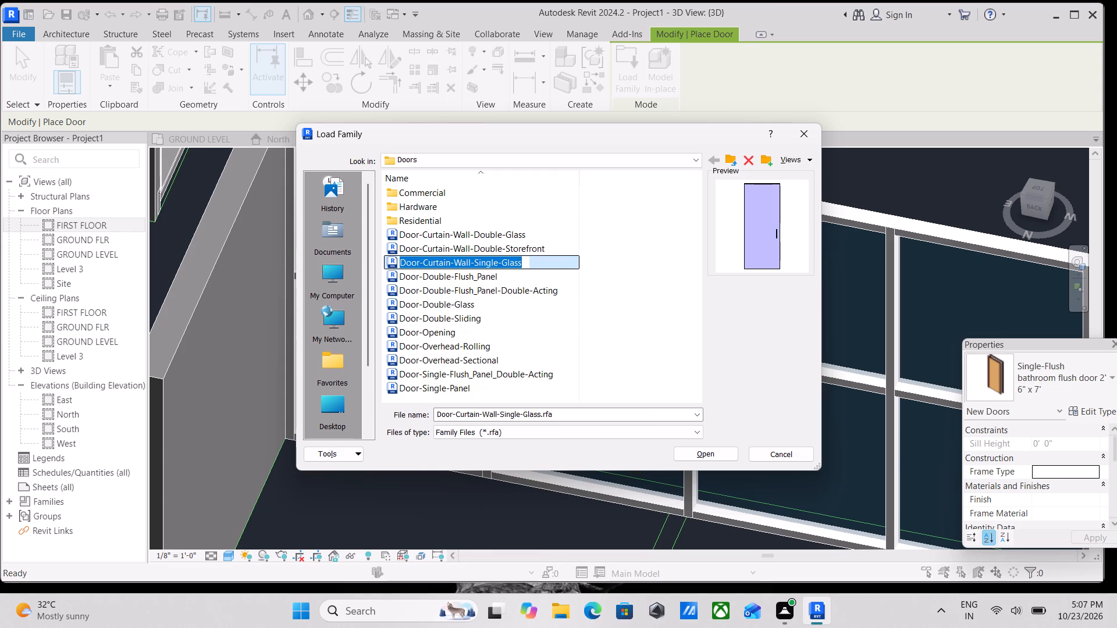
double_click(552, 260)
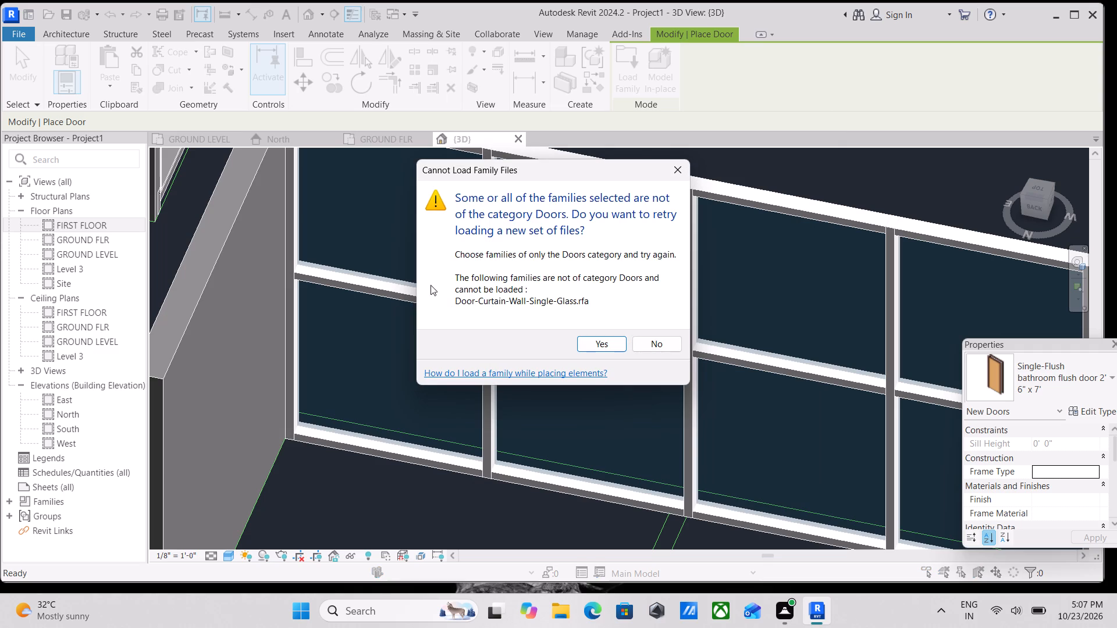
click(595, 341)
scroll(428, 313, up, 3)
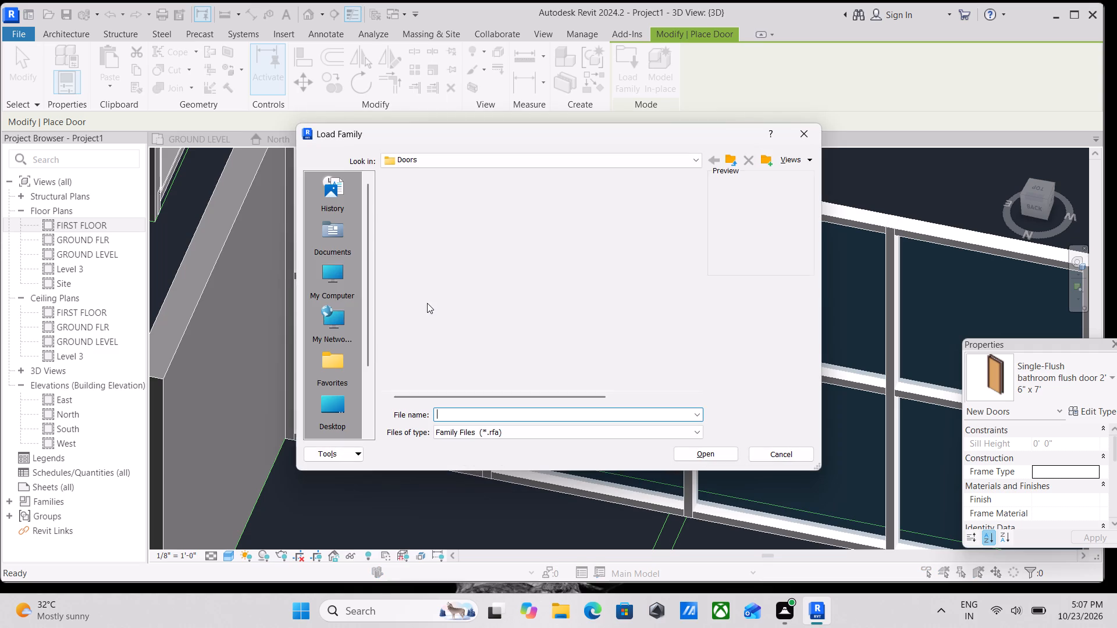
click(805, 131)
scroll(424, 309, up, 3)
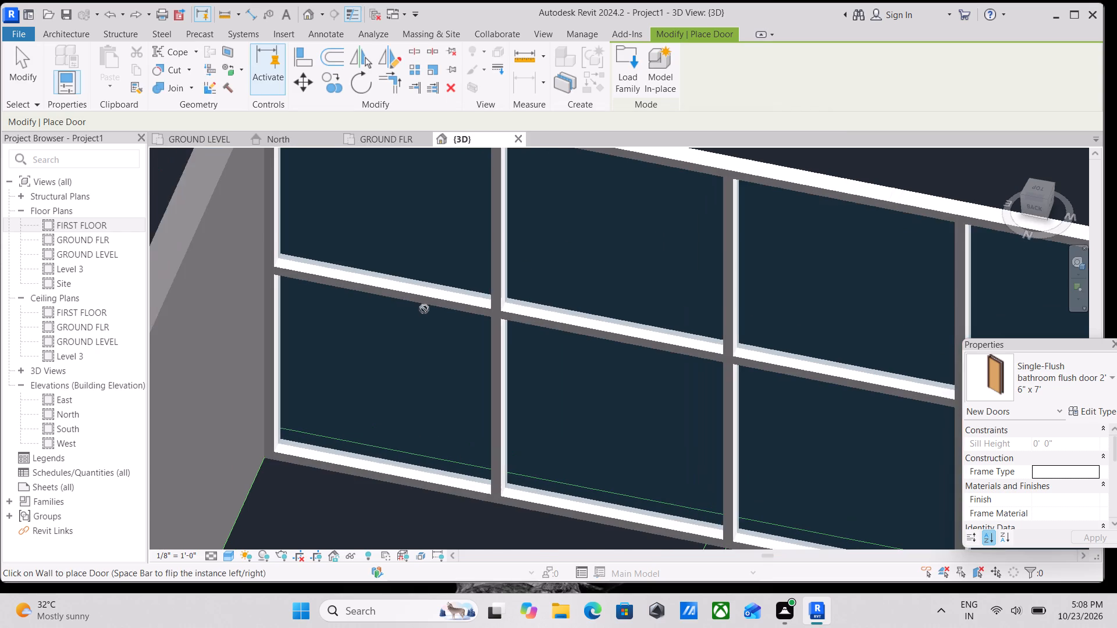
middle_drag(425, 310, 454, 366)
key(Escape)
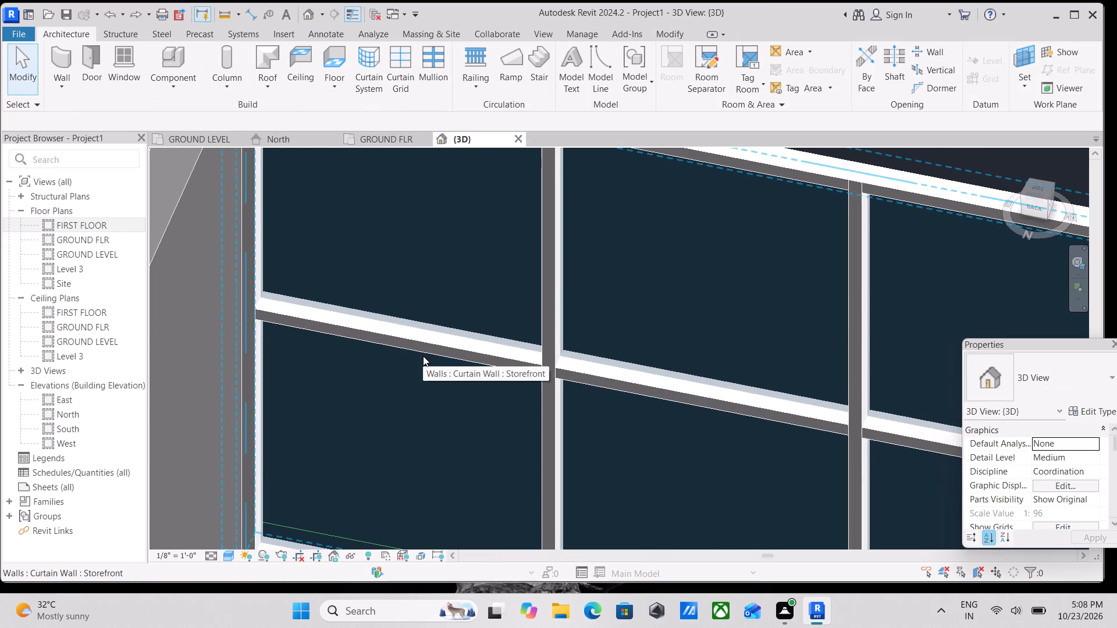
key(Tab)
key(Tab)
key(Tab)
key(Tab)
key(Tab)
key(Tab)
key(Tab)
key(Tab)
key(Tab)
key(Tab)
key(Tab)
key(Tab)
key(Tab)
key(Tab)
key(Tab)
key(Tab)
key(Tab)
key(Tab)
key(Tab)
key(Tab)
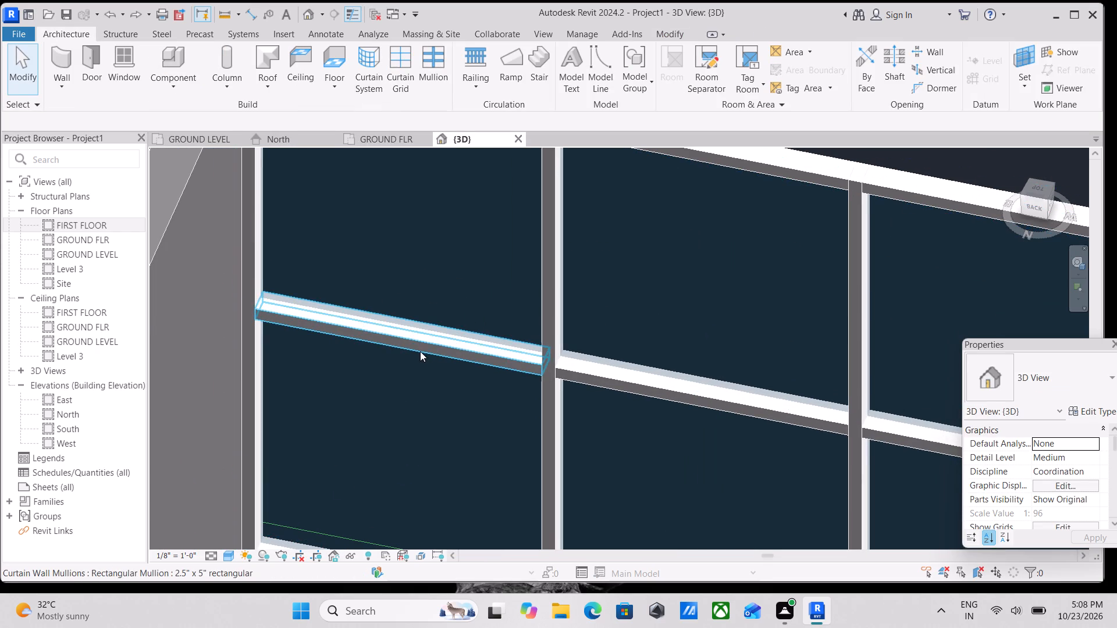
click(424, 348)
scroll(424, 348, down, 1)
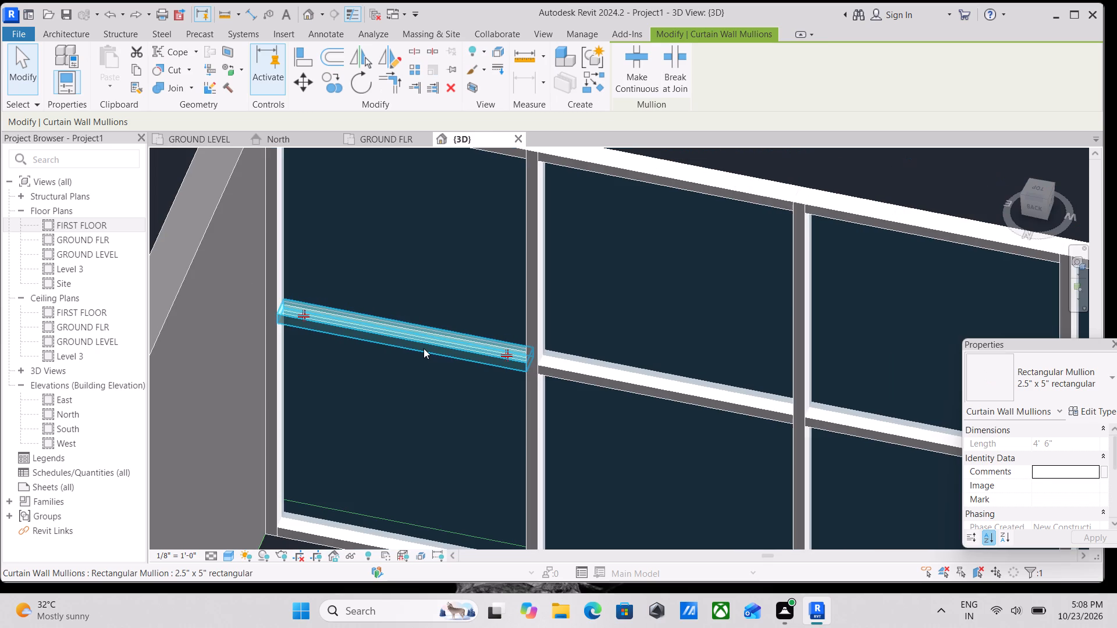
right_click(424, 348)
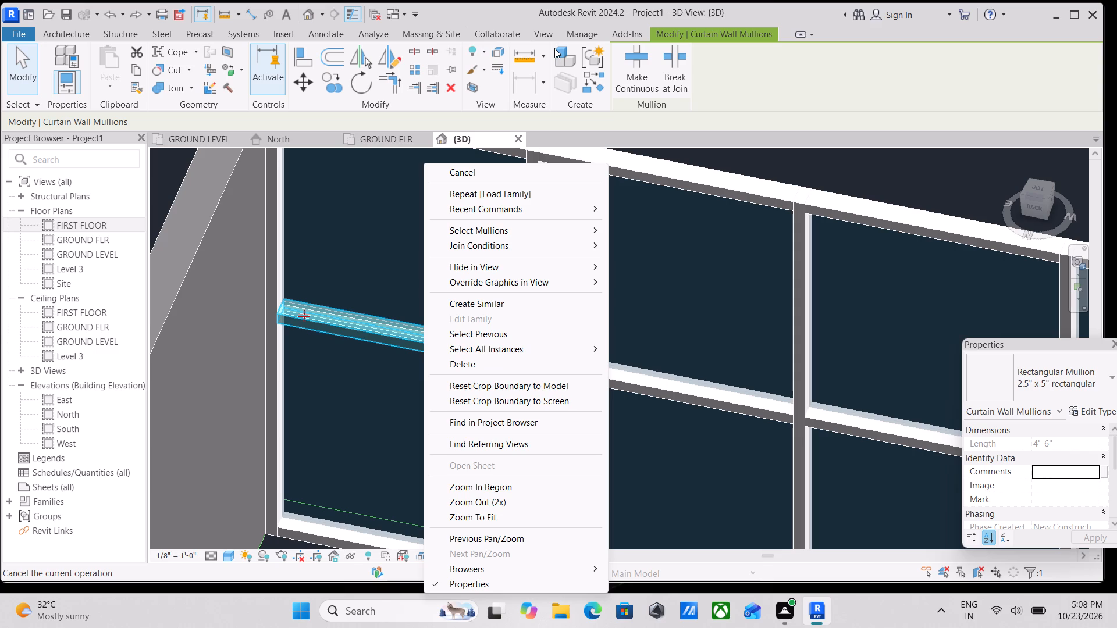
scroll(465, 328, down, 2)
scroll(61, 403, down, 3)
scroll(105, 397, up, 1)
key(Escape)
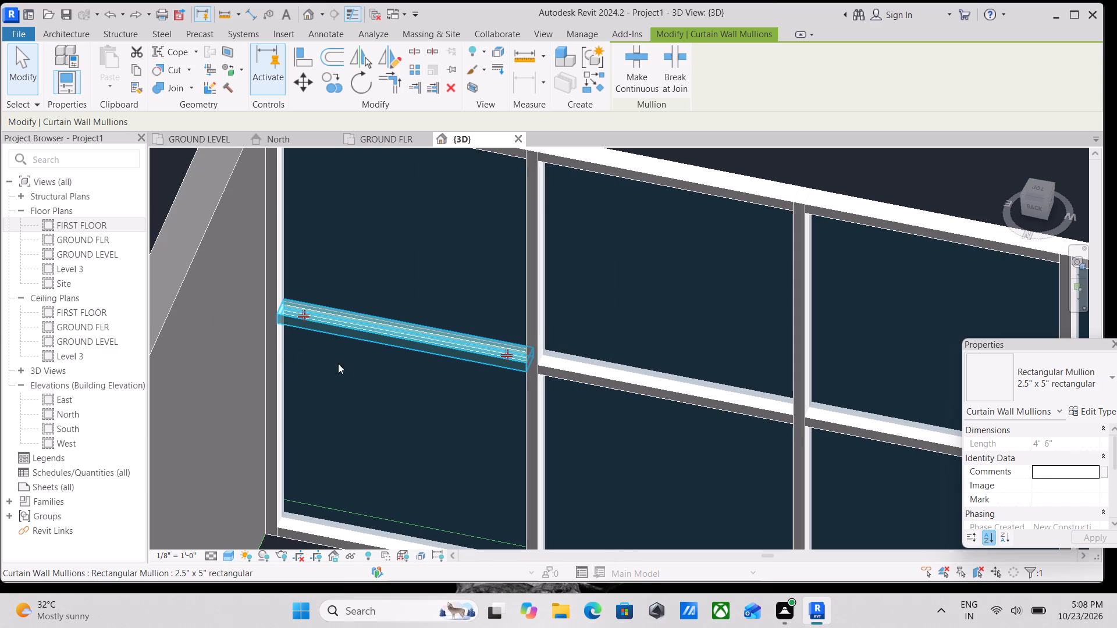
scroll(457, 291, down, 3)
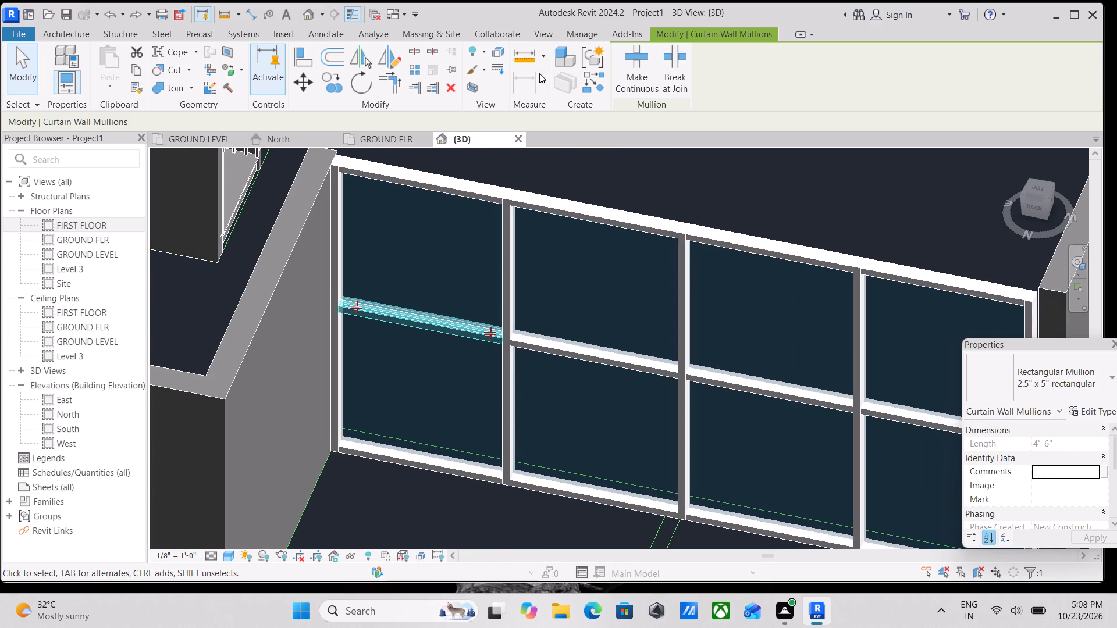
Load the Door-Curtain-Wall-Single-Glass family from the library's Doors folder as a general family, outside the Door tool.
click(276, 28)
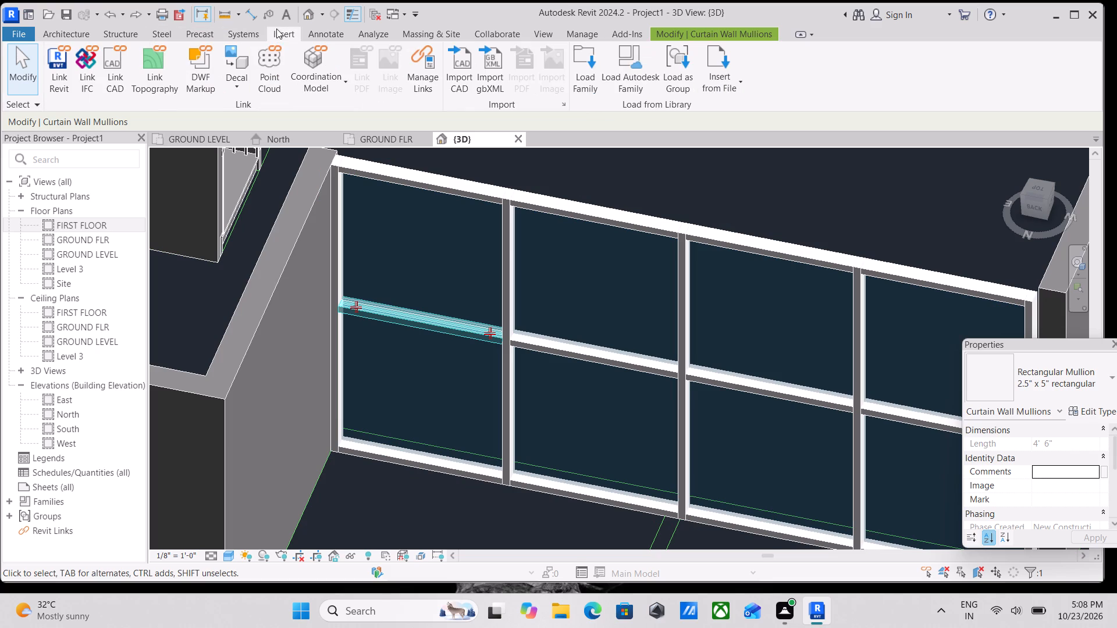
click(586, 51)
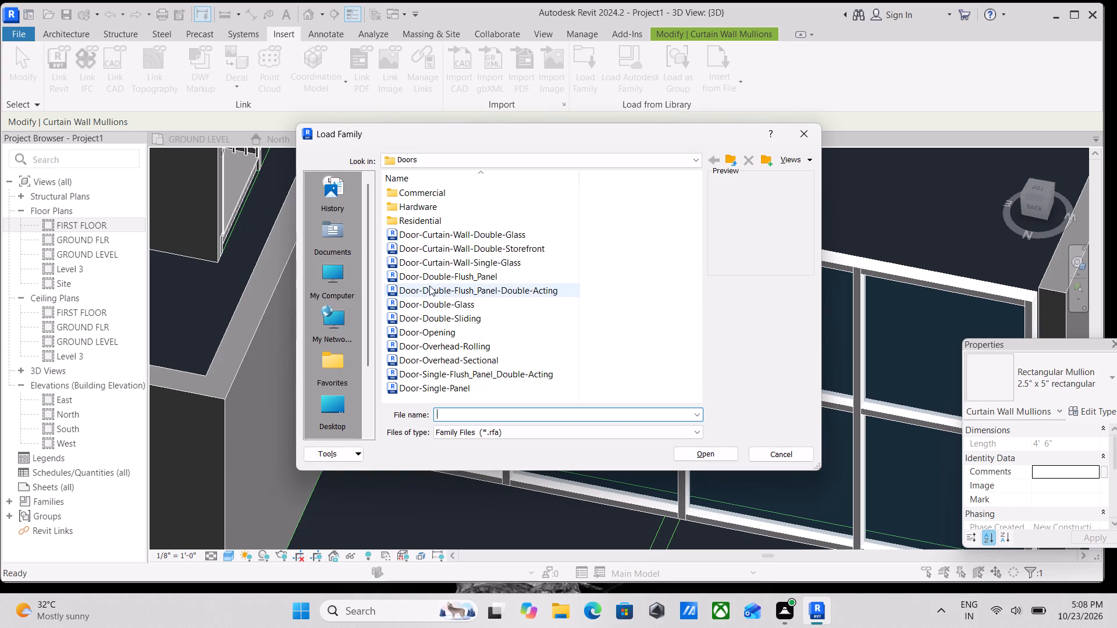
click(439, 264)
click(715, 450)
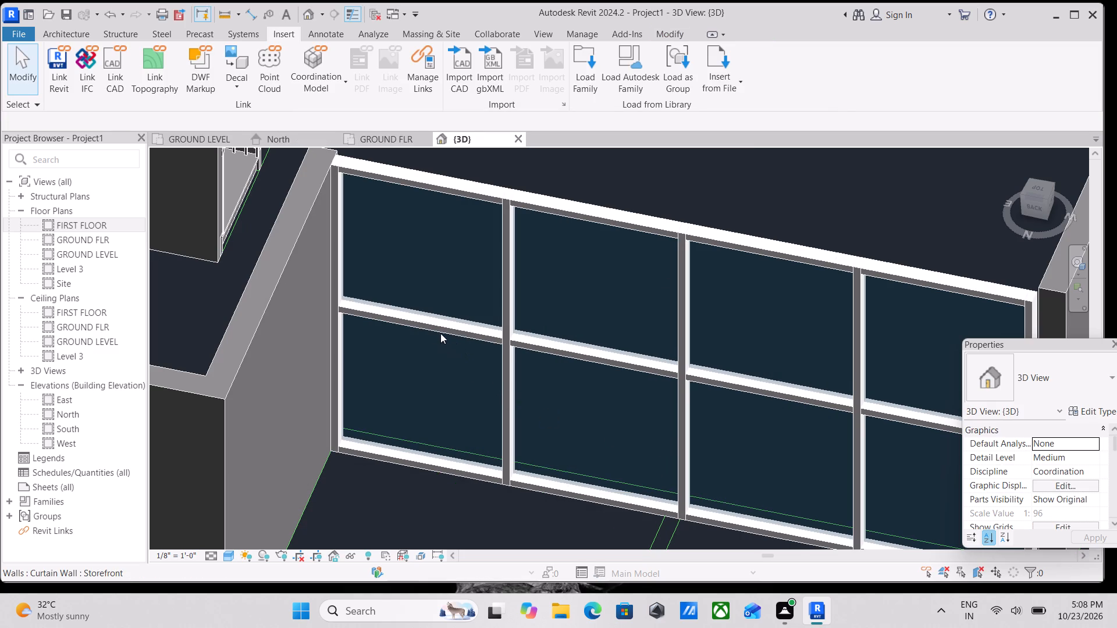
Select the middle horizontal mullion in the Storefront wall's end bay nearest the stairs and examine its available types, type properties and profile options.
scroll(360, 322, down, 5)
middle_drag(405, 315, 554, 337)
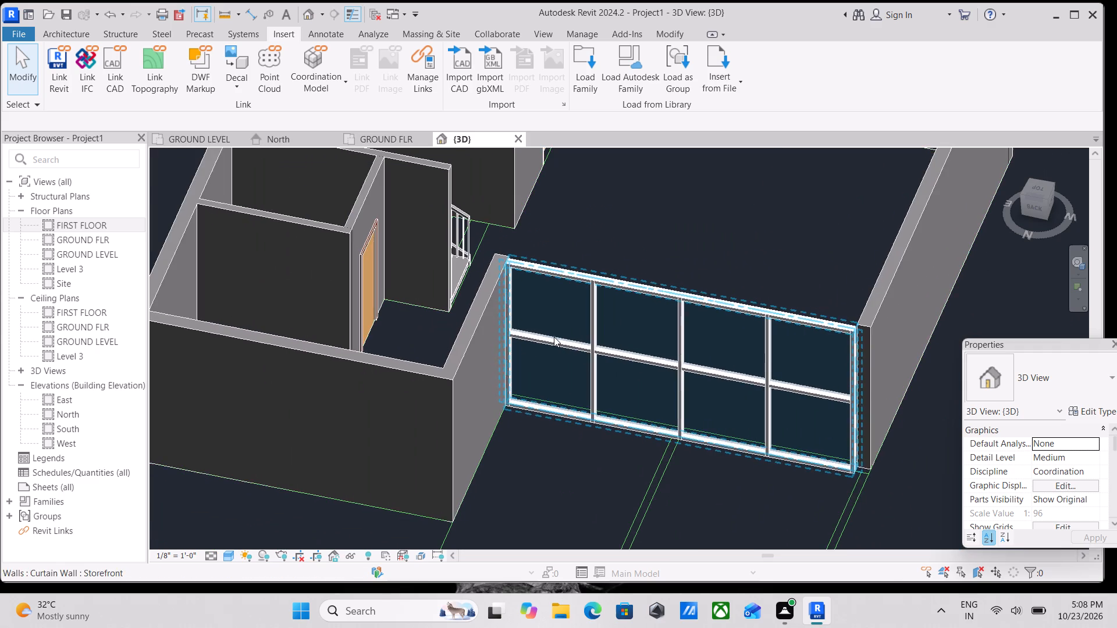
scroll(518, 336, up, 4)
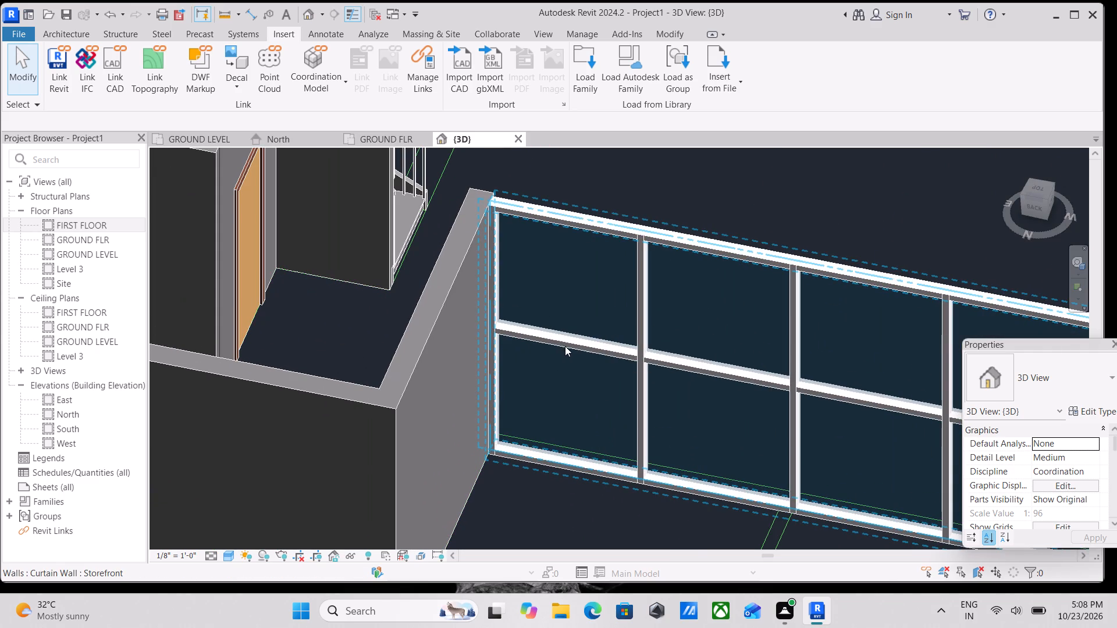
scroll(568, 345, up, 3)
key(Tab)
key(Tab)
key(Tab)
key(Tab)
key(Tab)
key(Tab)
key(Tab)
key(Tab)
key(Tab)
key(Tab)
key(Tab)
key(Tab)
key(Tab)
key(Tab)
key(Tab)
key(Tab)
key(Tab)
key(Tab)
key(Tab)
key(Tab)
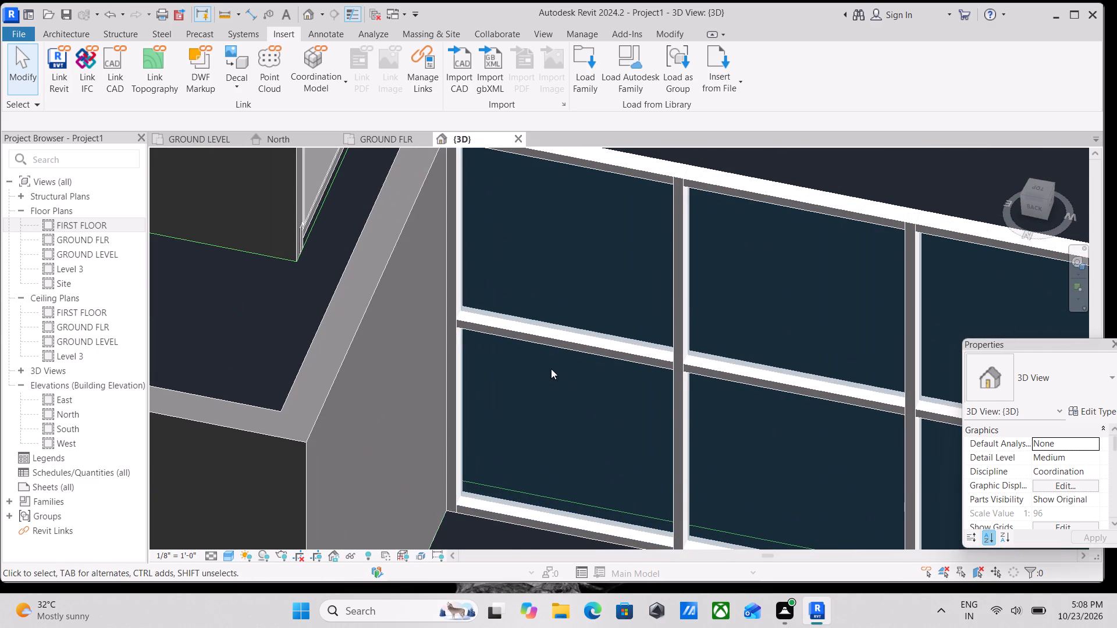
click(550, 344)
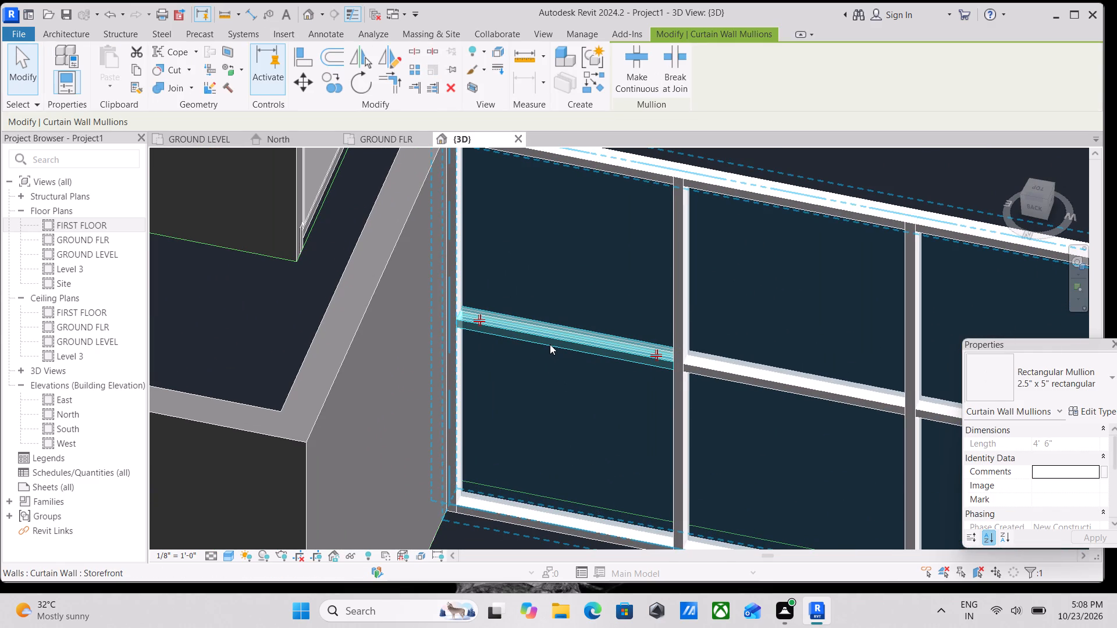
click(1086, 388)
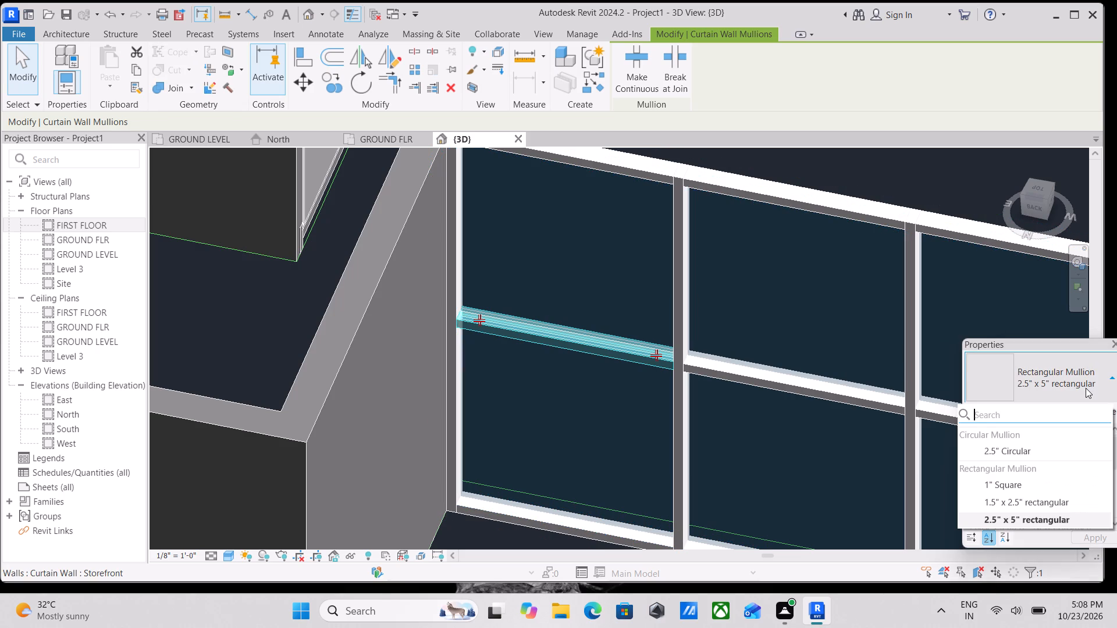
scroll(998, 523, down, 3)
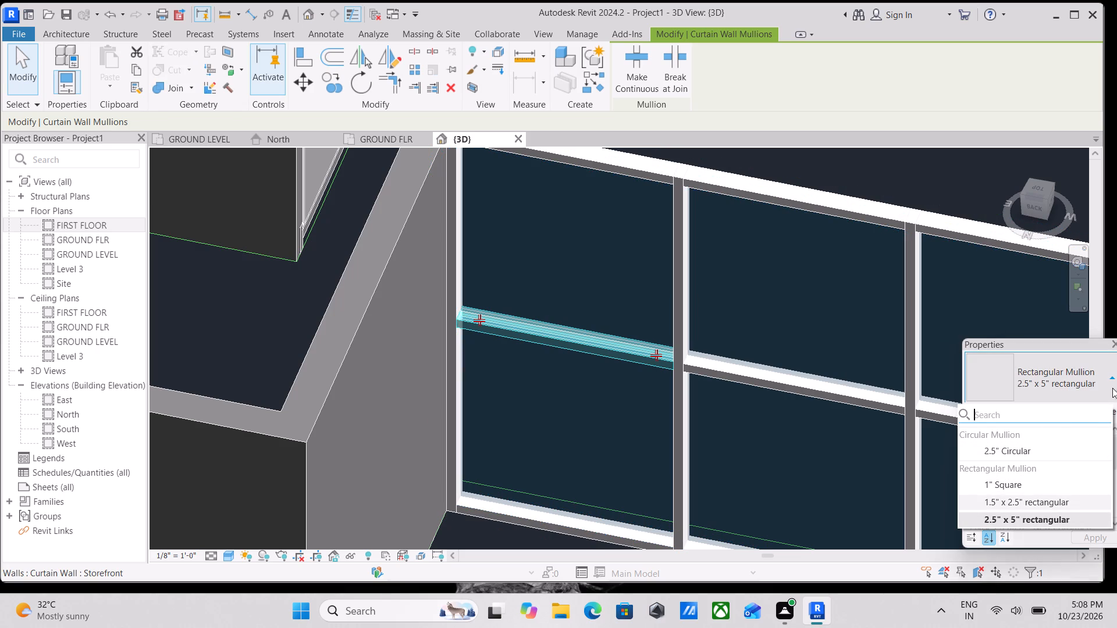
click(1106, 377)
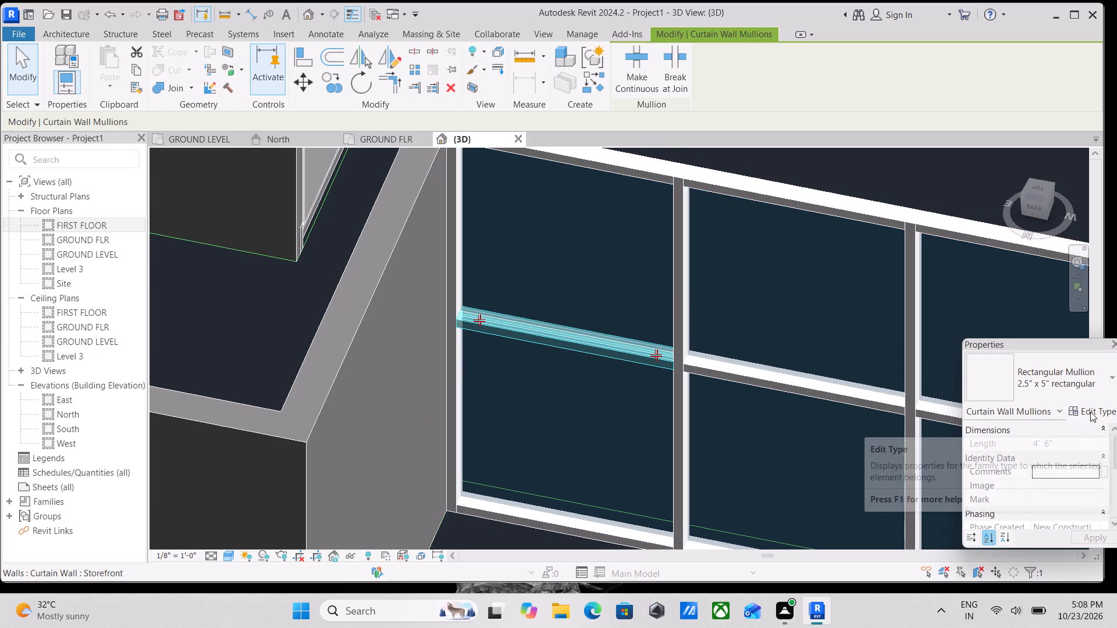
click(1090, 411)
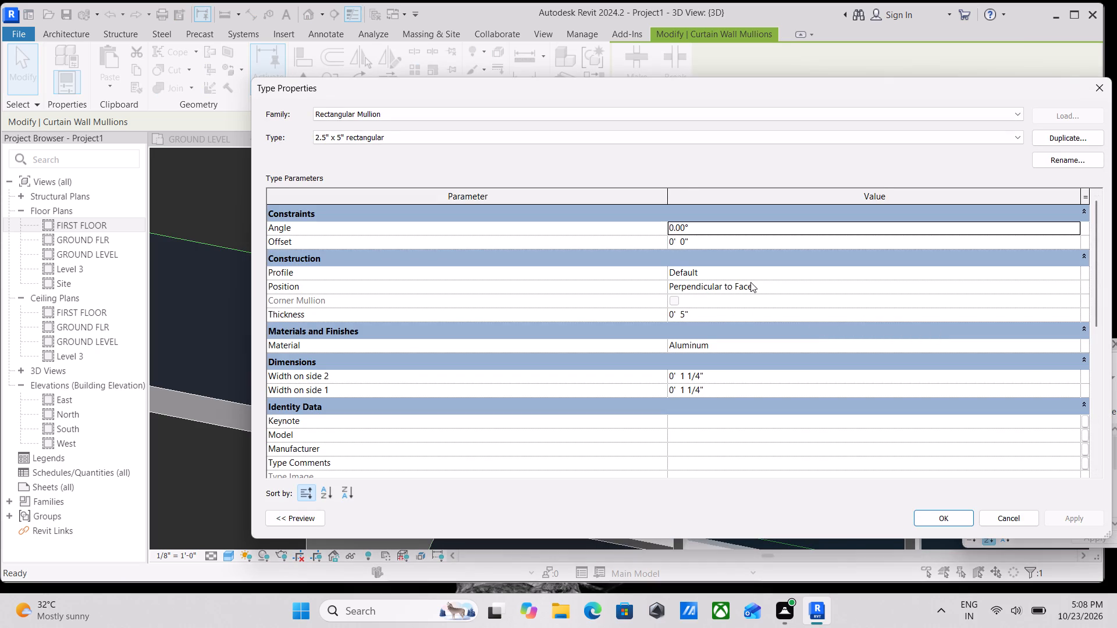
scroll(773, 270, down, 1)
scroll(916, 277, up, 2)
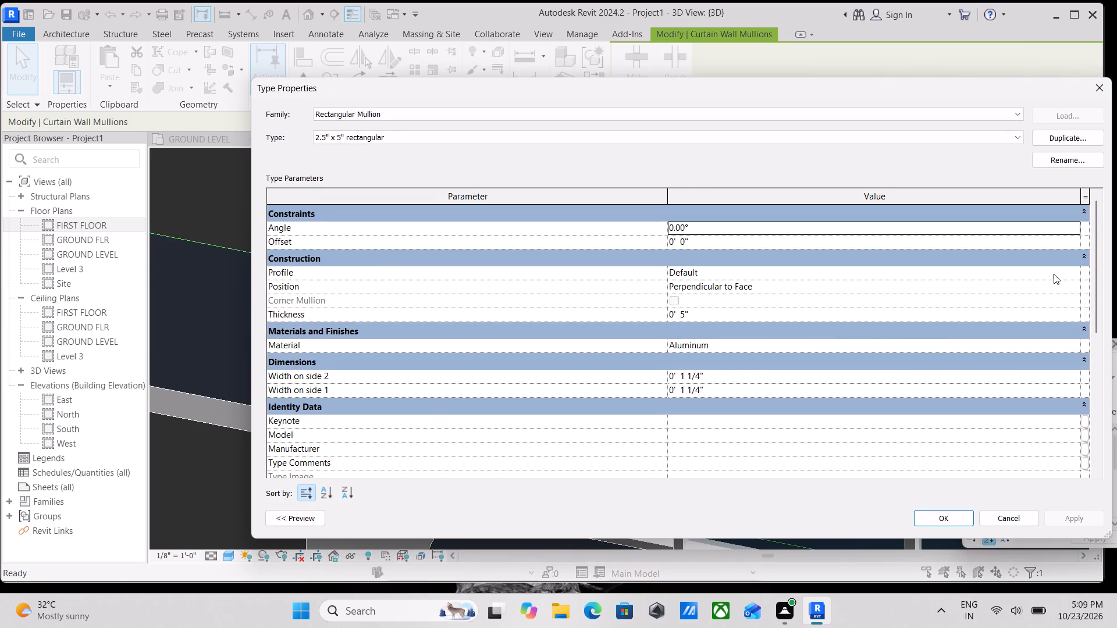
click(1055, 273)
click(1075, 267)
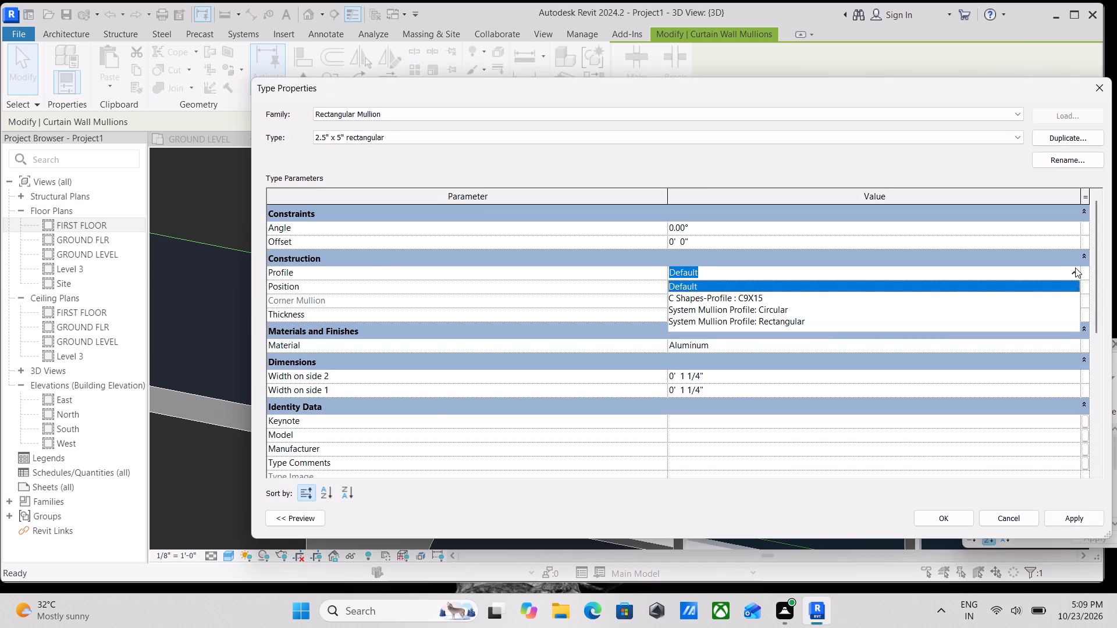
scroll(852, 337, down, 2)
scroll(785, 312, up, 2)
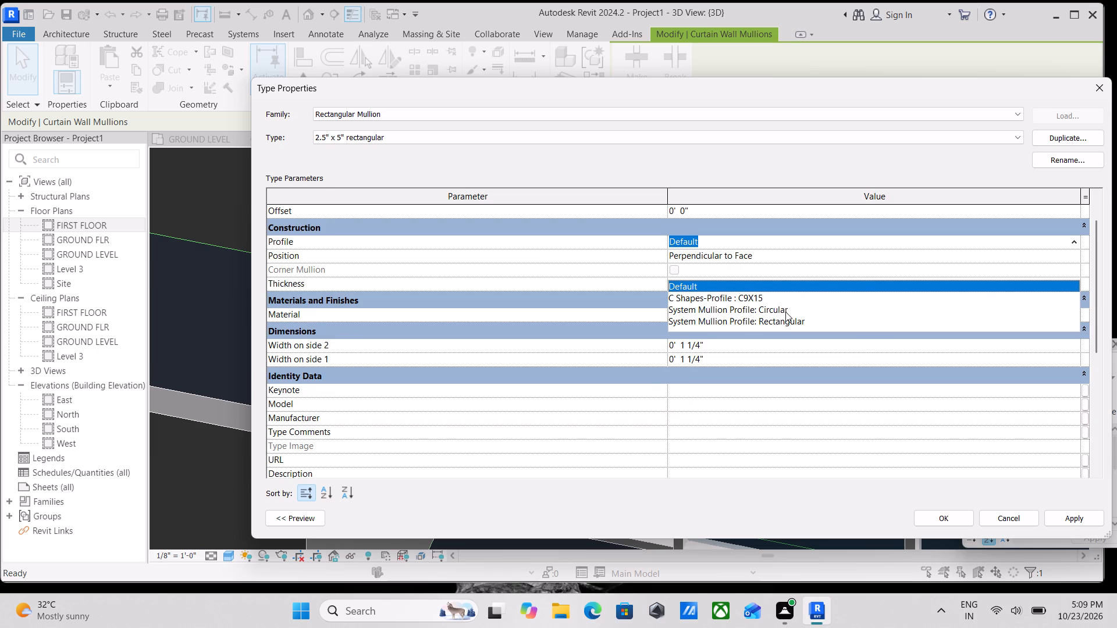
scroll(785, 312, up, 1)
click(1070, 244)
scroll(826, 248, up, 2)
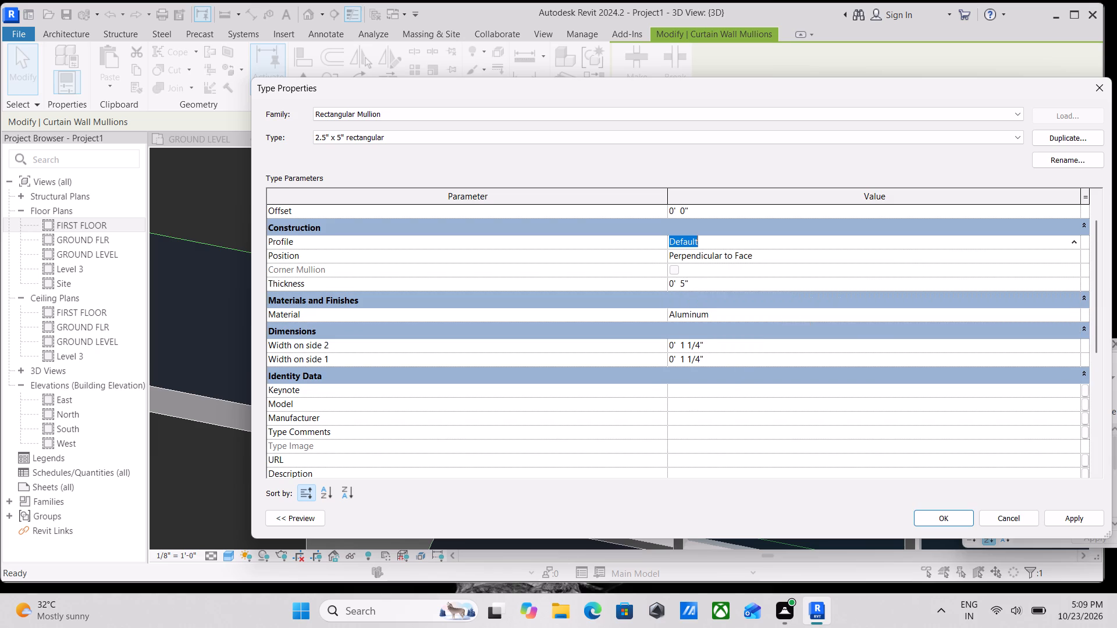
click(1093, 85)
Delete the middle horizontal mullion between the upper and lower glass panels of the Storefront wall's end bay nearest the stairs.
scroll(648, 356, up, 2)
right_click(595, 339)
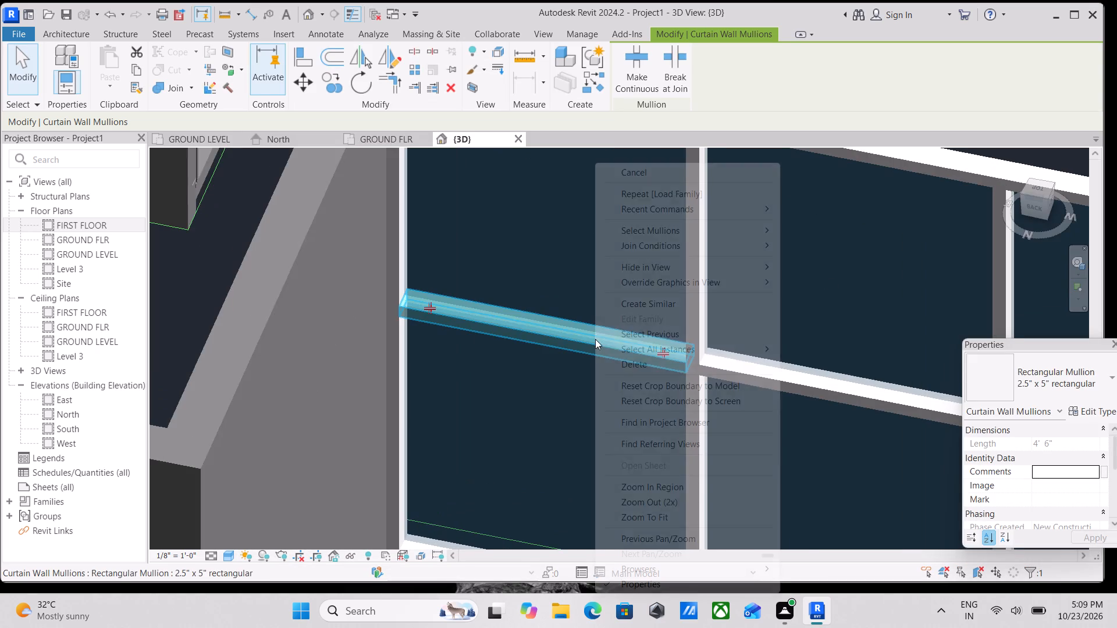
click(619, 362)
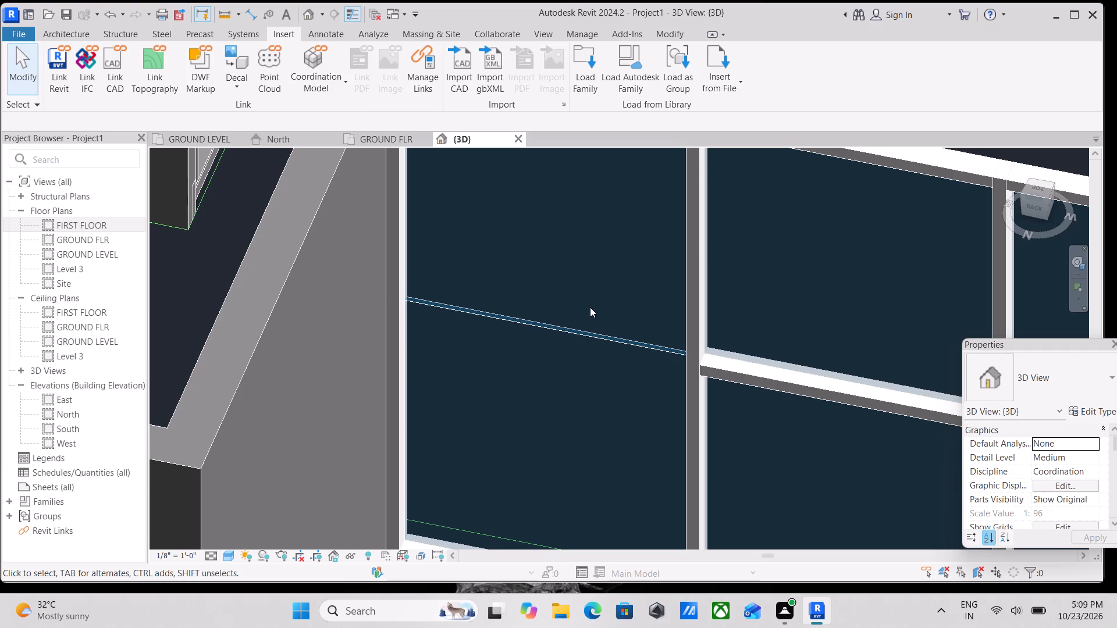
Try to select the upper glass panel in the Storefront wall's end bay nearest the stairs and examine the types and type properties offered.
key(Tab)
key(Tab)
key(Tab)
key(Tab)
key(Tab)
key(Tab)
key(Tab)
key(Tab)
key(Tab)
key(Tab)
key(Tab)
key(Tab)
key(Tab)
key(Tab)
key(Tab)
key(Tab)
key(Tab)
key(Tab)
click(571, 291)
scroll(528, 294, down, 2)
middle_drag(528, 294, 564, 389)
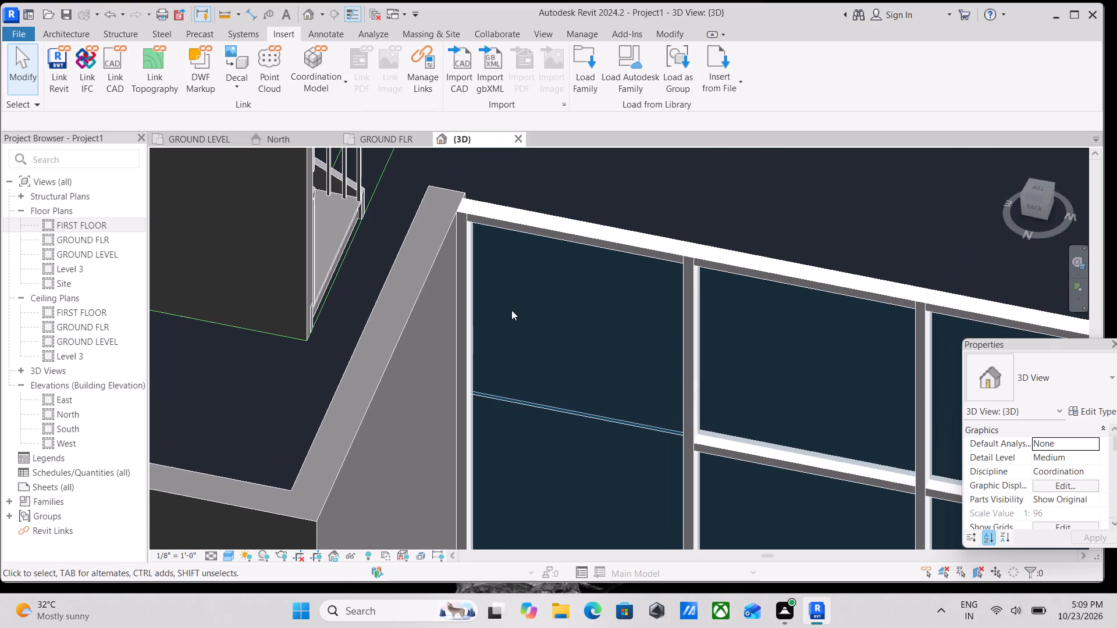
key(Tab)
key(Tab)
key(Tab)
key(Tab)
key(Tab)
key(Tab)
key(Tab)
key(Tab)
key(Tab)
key(Tab)
key(Tab)
key(Tab)
key(Tab)
key(Tab)
key(Tab)
key(Tab)
key(Tab)
key(Tab)
key(Tab)
key(Tab)
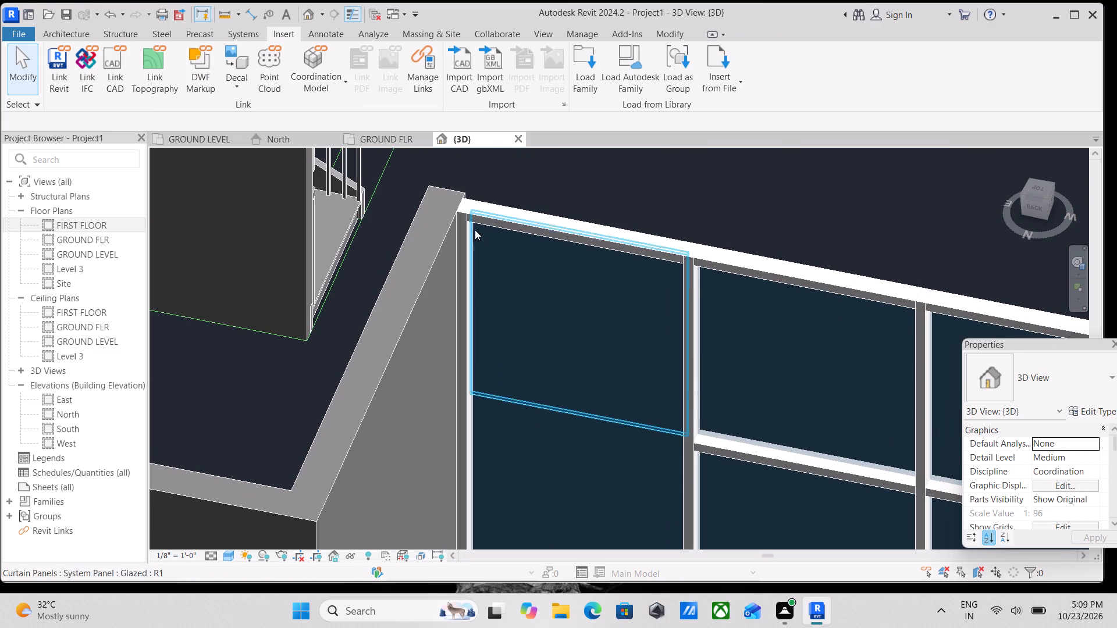
click(477, 228)
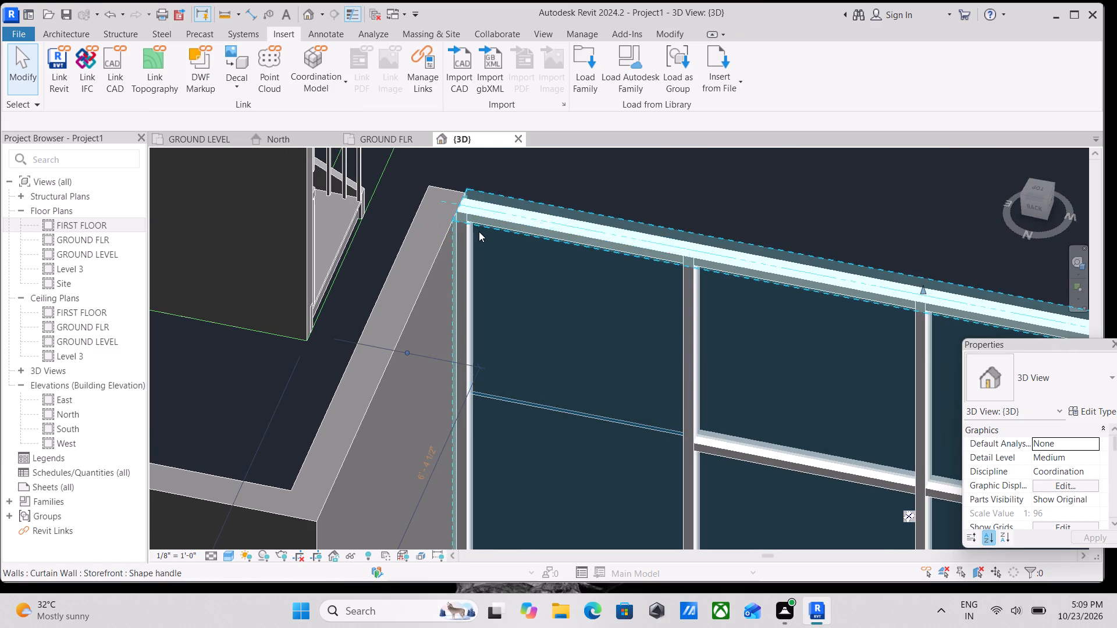
scroll(596, 355, down, 1)
click(1097, 381)
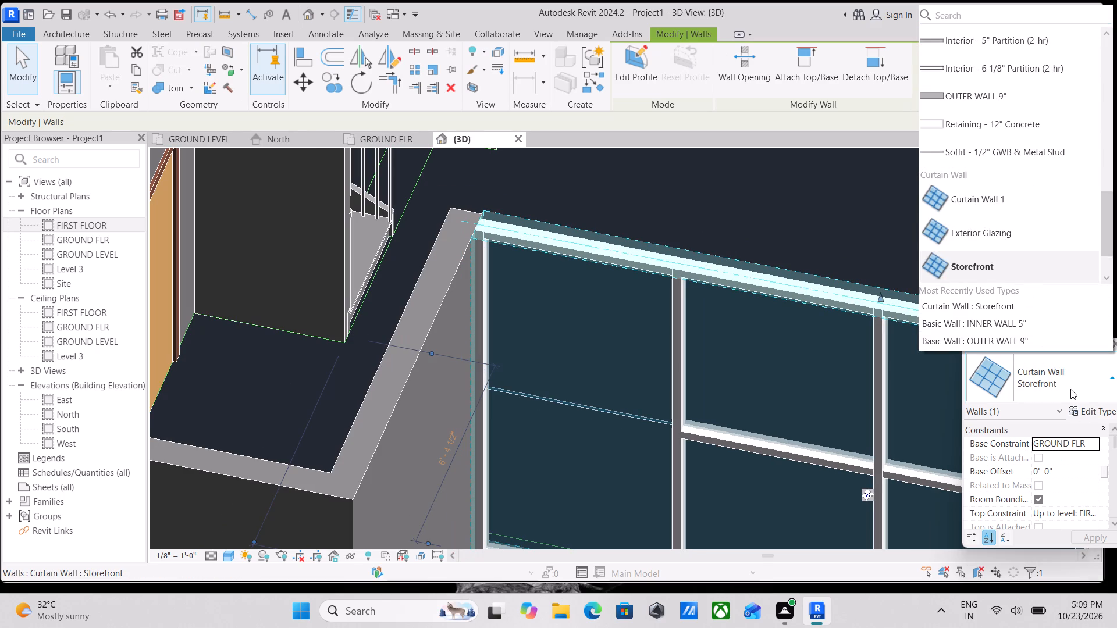
click(1097, 390)
click(1100, 412)
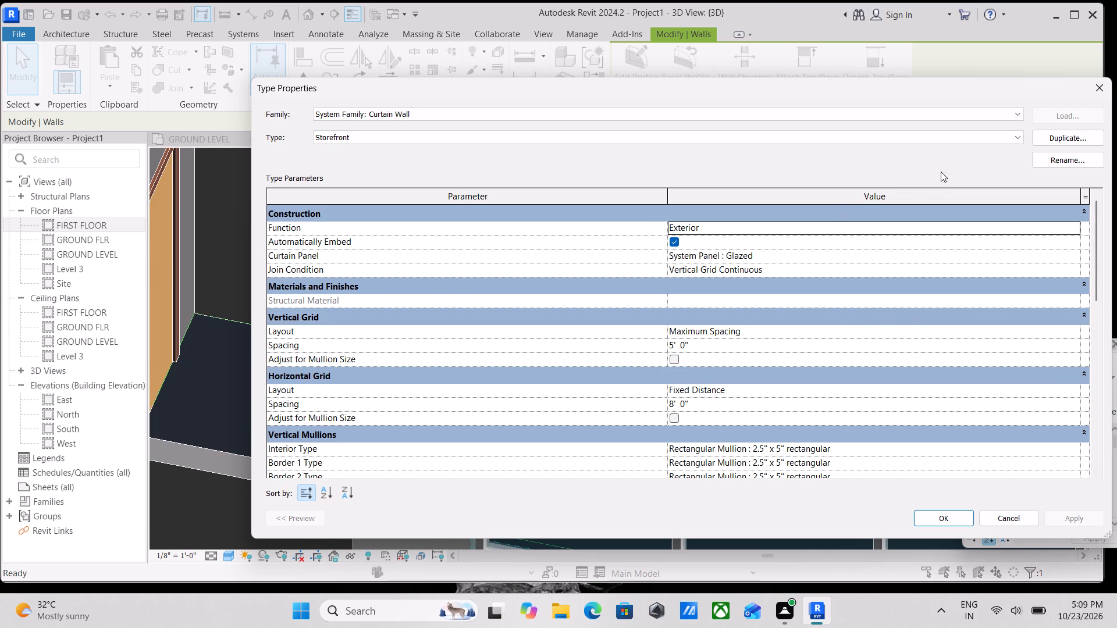
click(1111, 95)
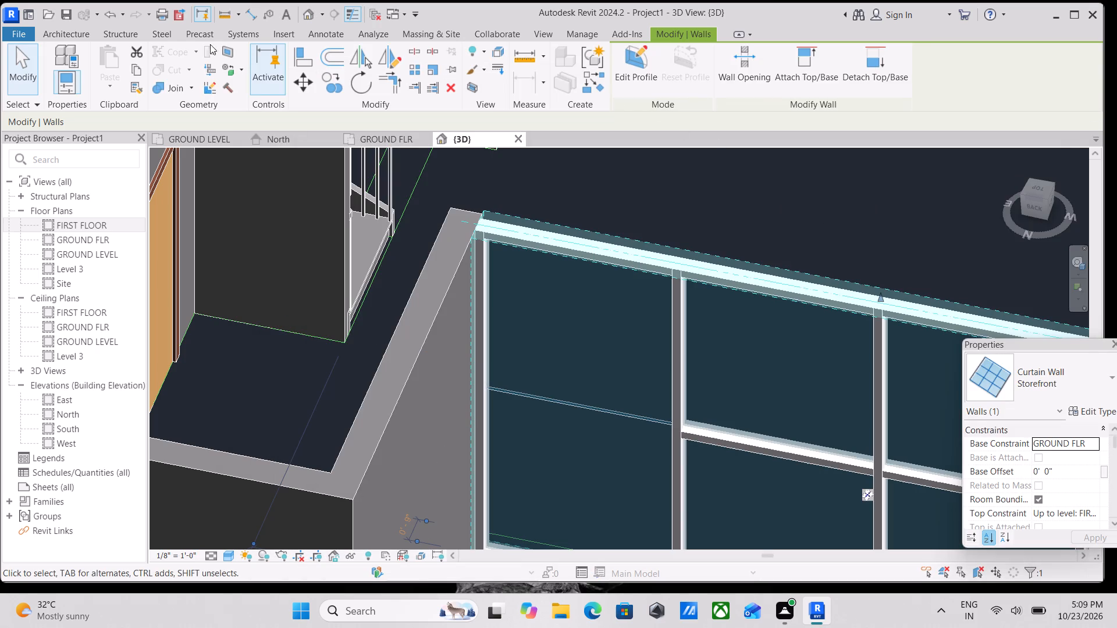
Load the Door-Curtain-Wall-Single-Glass family from the library's Doors folder again.
click(77, 33)
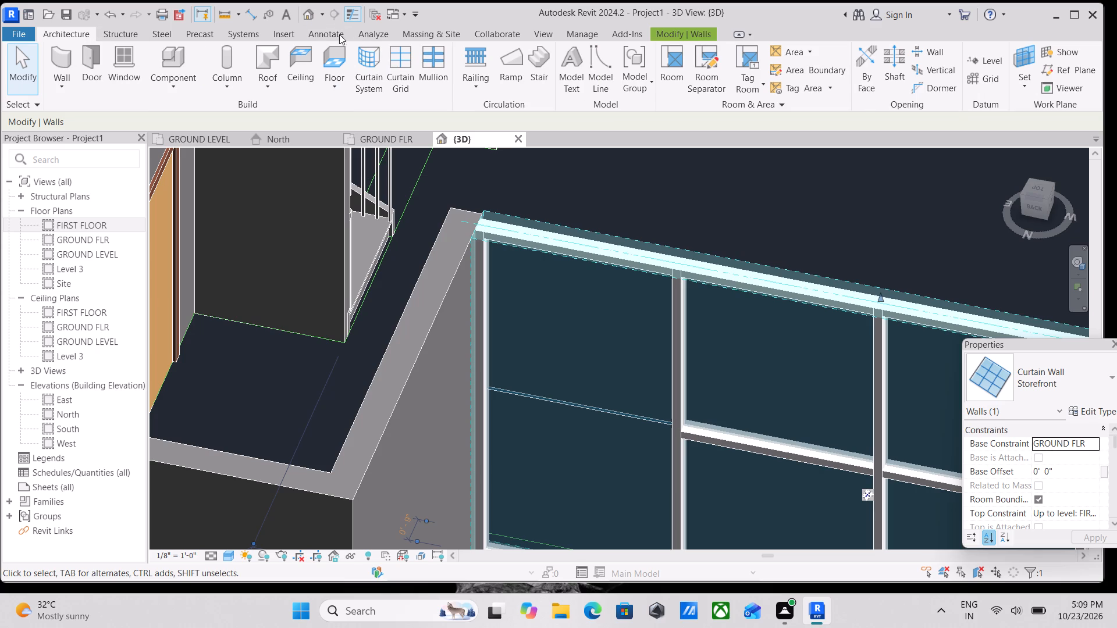
click(286, 31)
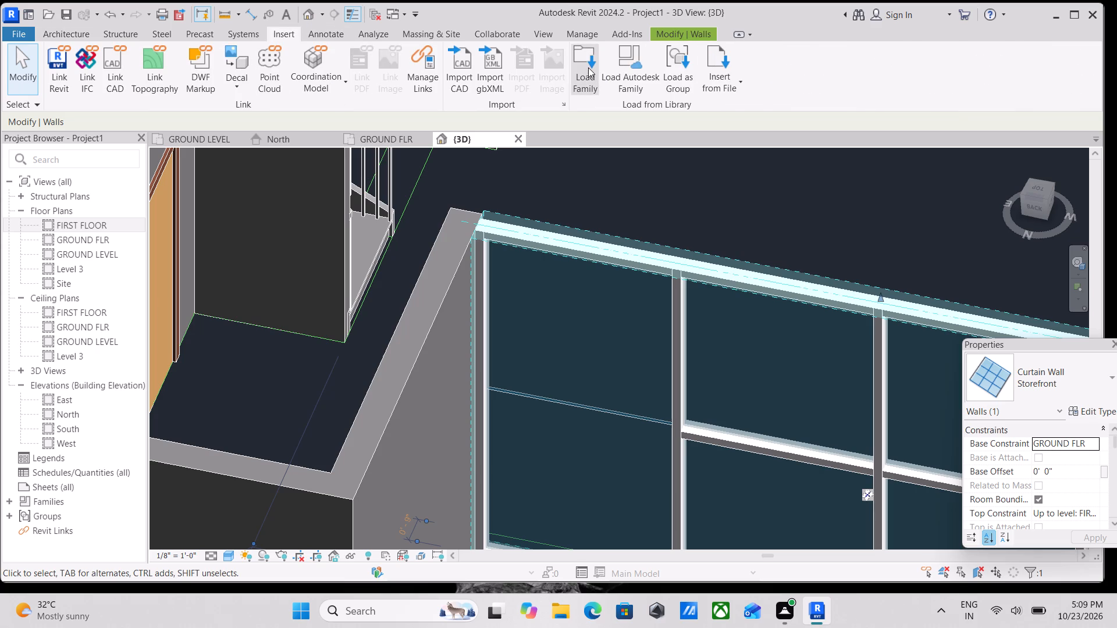
click(588, 67)
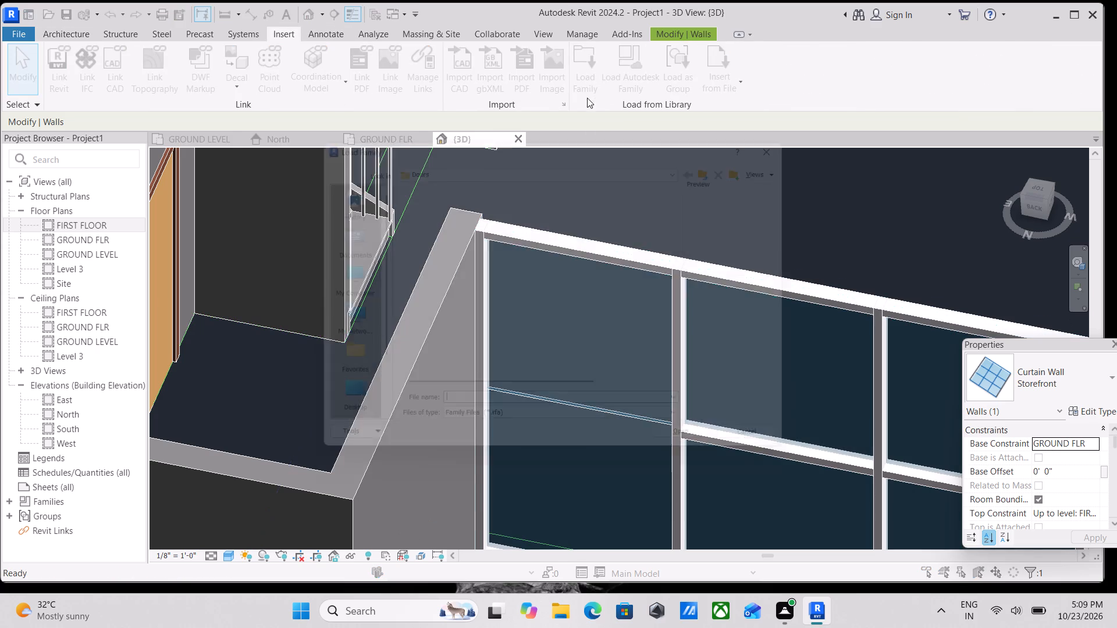
click(469, 261)
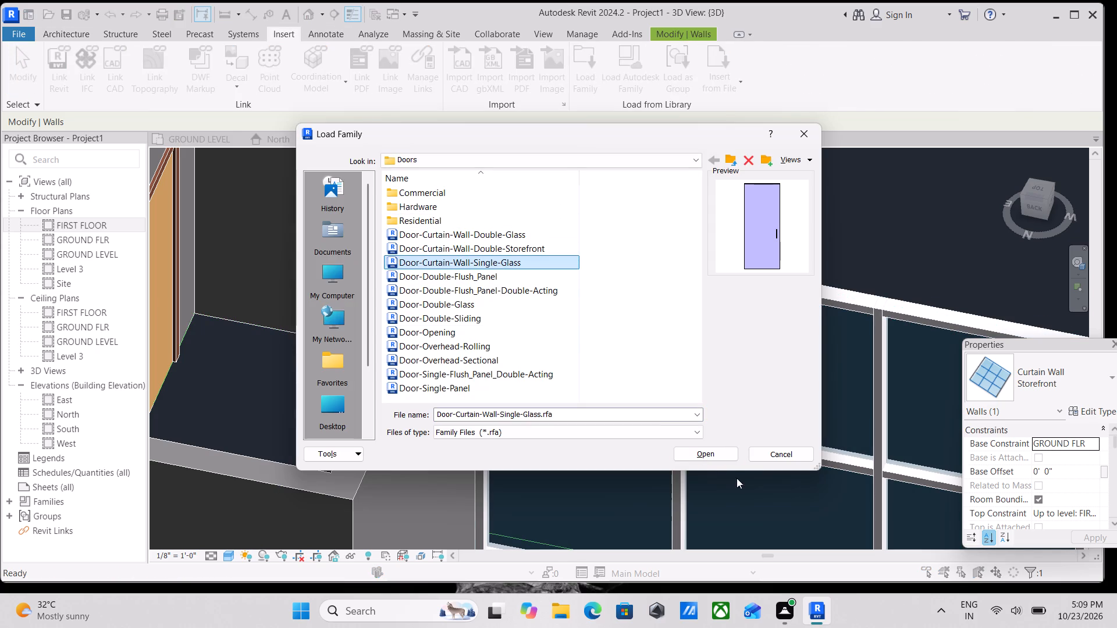
click(715, 455)
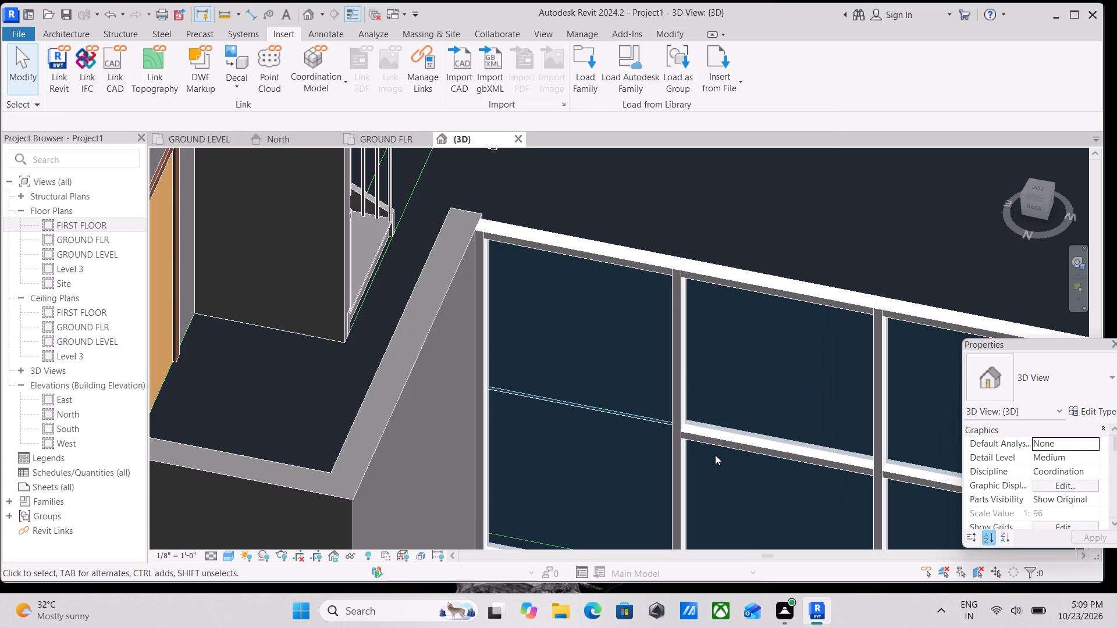
Check the door types offered by the Door tool for the curtain-wall single glass door.
scroll(567, 429, down, 6)
scroll(586, 436, up, 2)
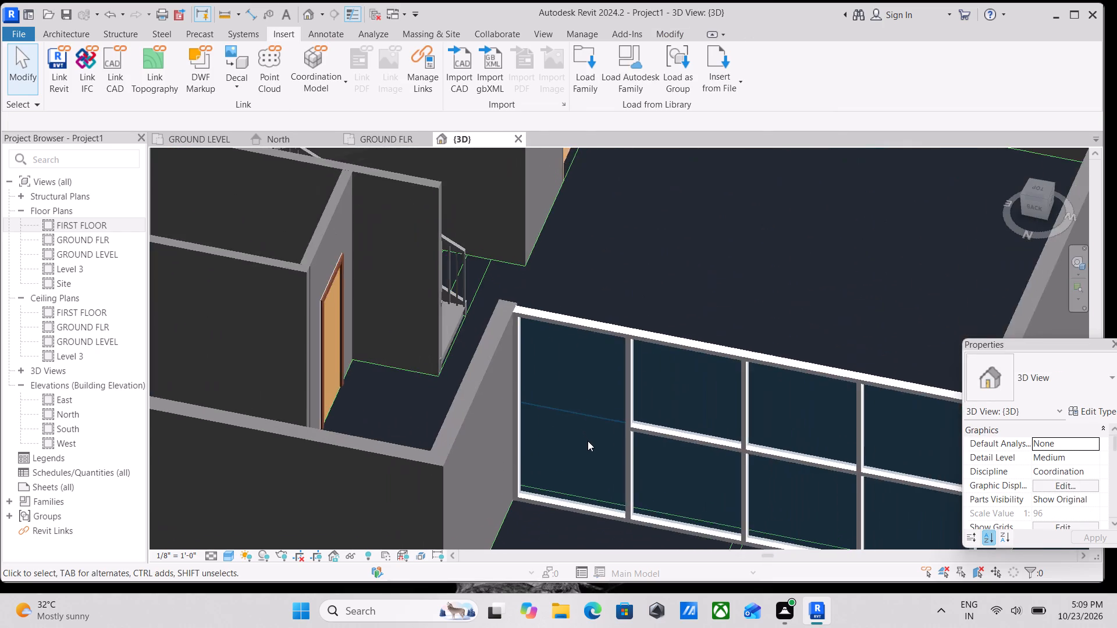
scroll(588, 441, up, 7)
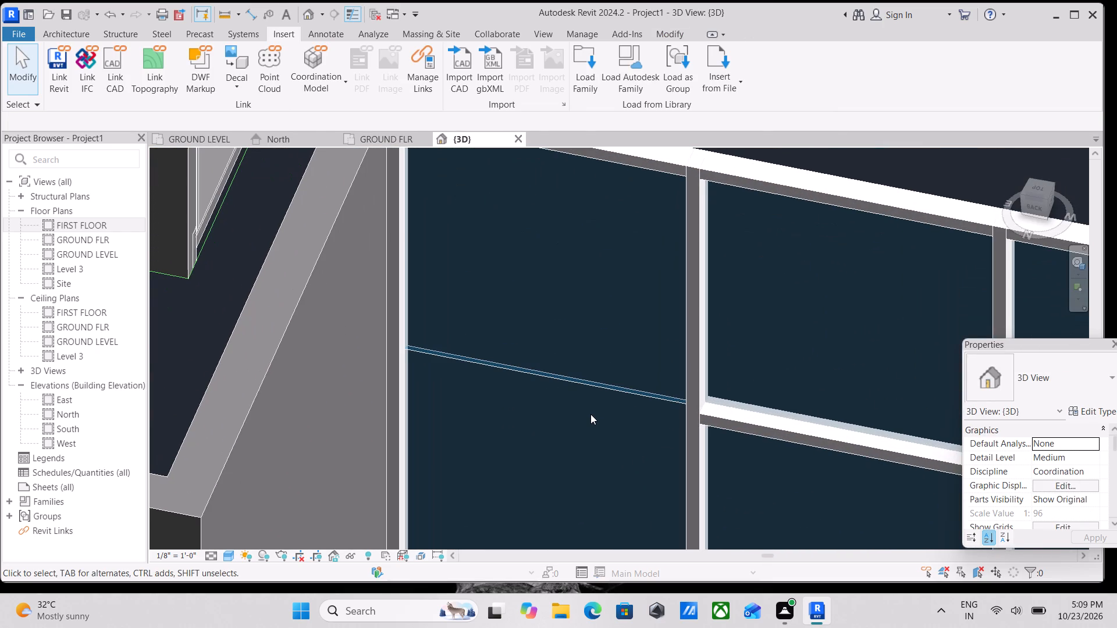
key(d)
key(r)
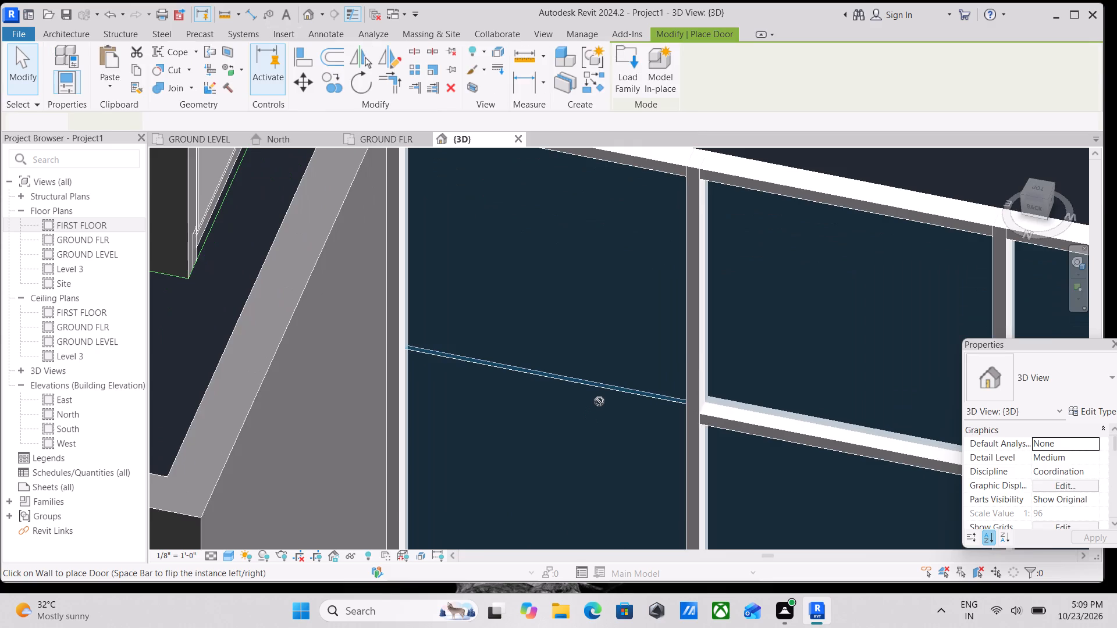
scroll(599, 401, up, 2)
click(1094, 382)
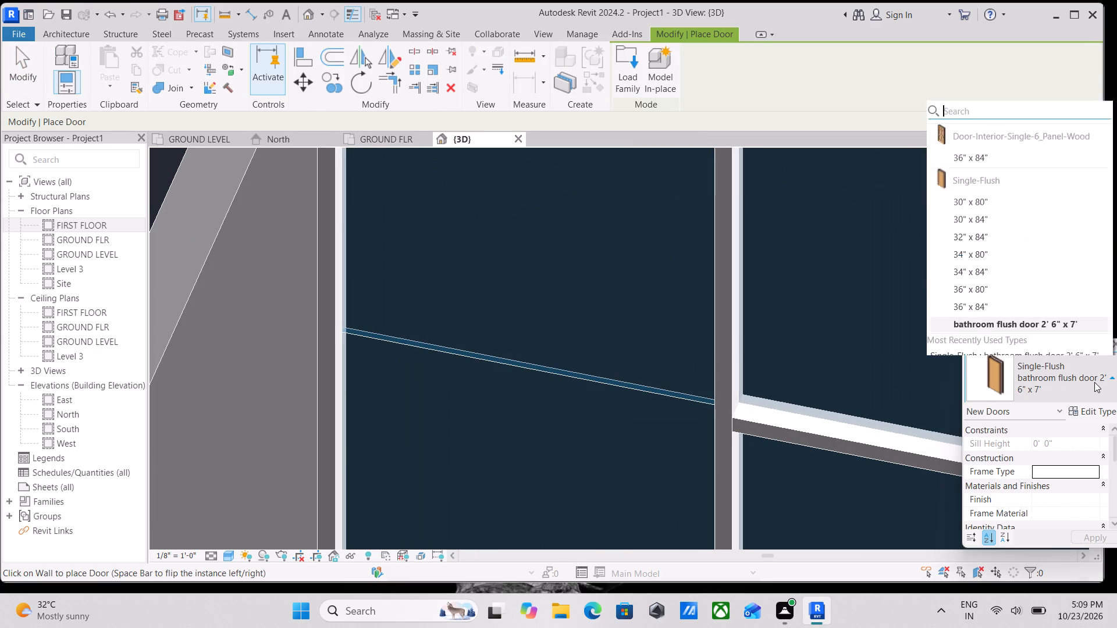
scroll(996, 198, down, 3)
scroll(970, 283, up, 2)
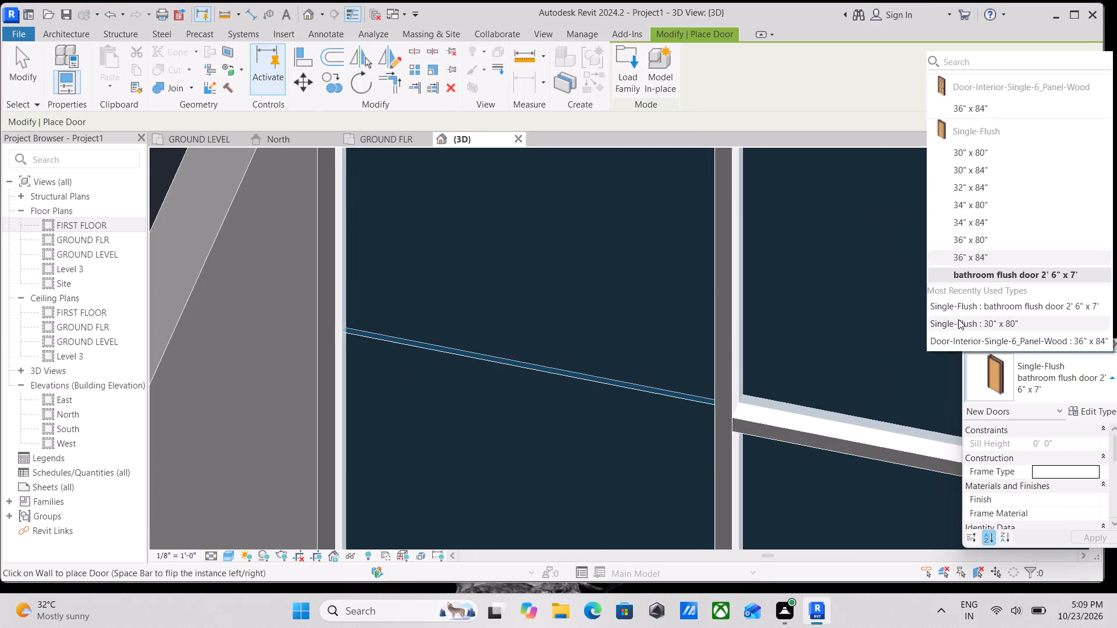
scroll(608, 372, down, 2)
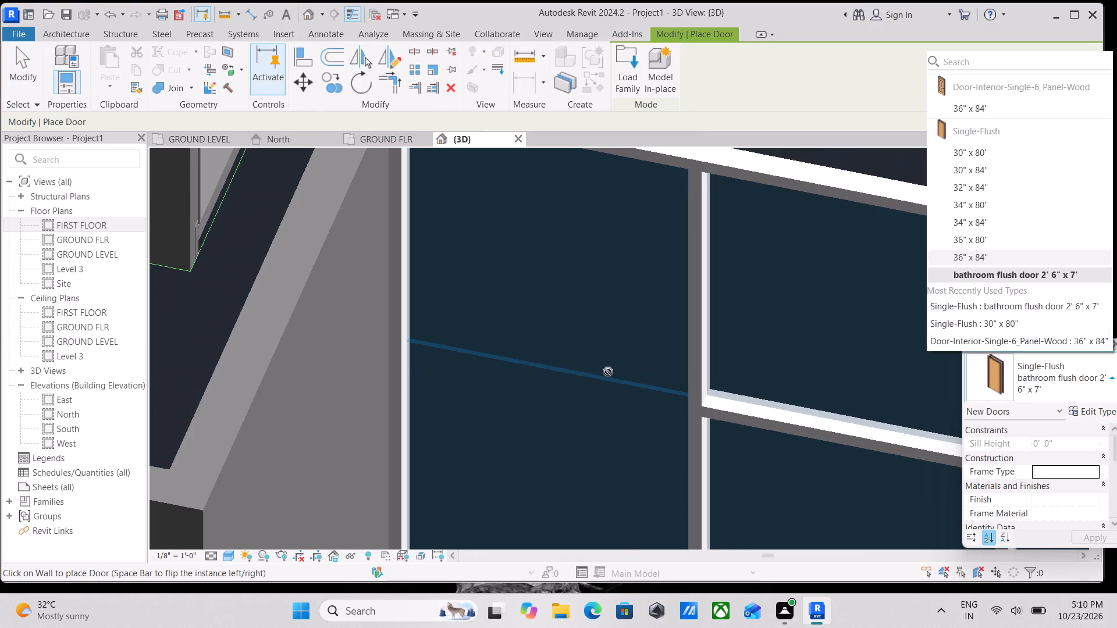
key(Escape)
scroll(572, 385, down, 3)
key(Escape)
Delete the middle horizontal curtain grid line that runs across the whole Storefront wall.
scroll(646, 383, down, 2)
middle_drag(646, 381, 689, 311)
scroll(689, 311, down, 1)
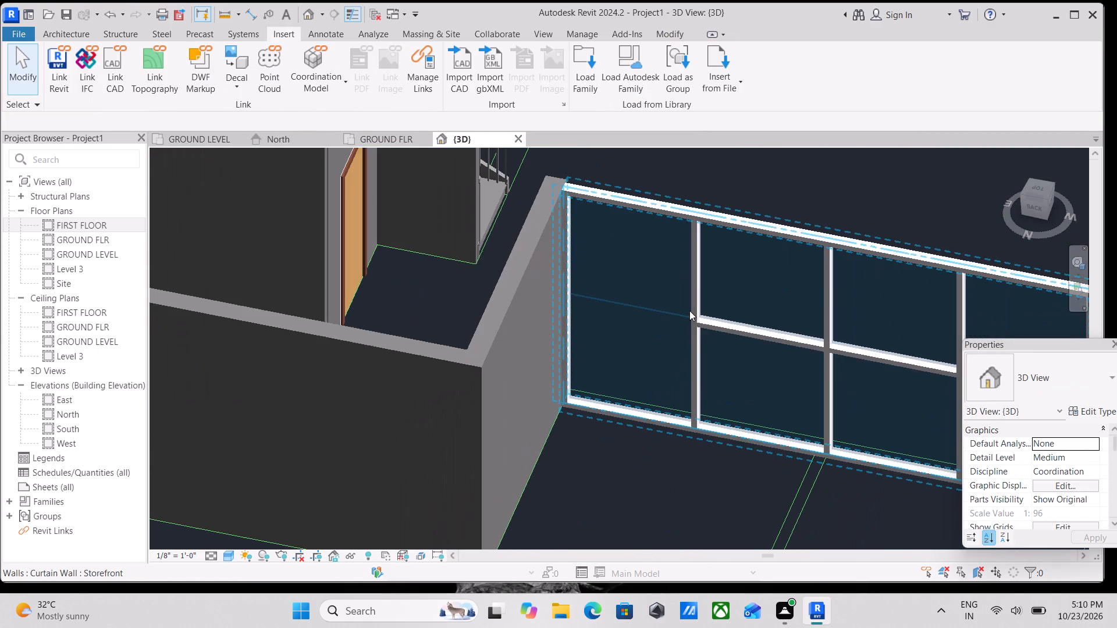
shift+middle_drag(694, 340, 757, 334)
shift+scroll(757, 334, down, 1)
scroll(702, 362, up, 6)
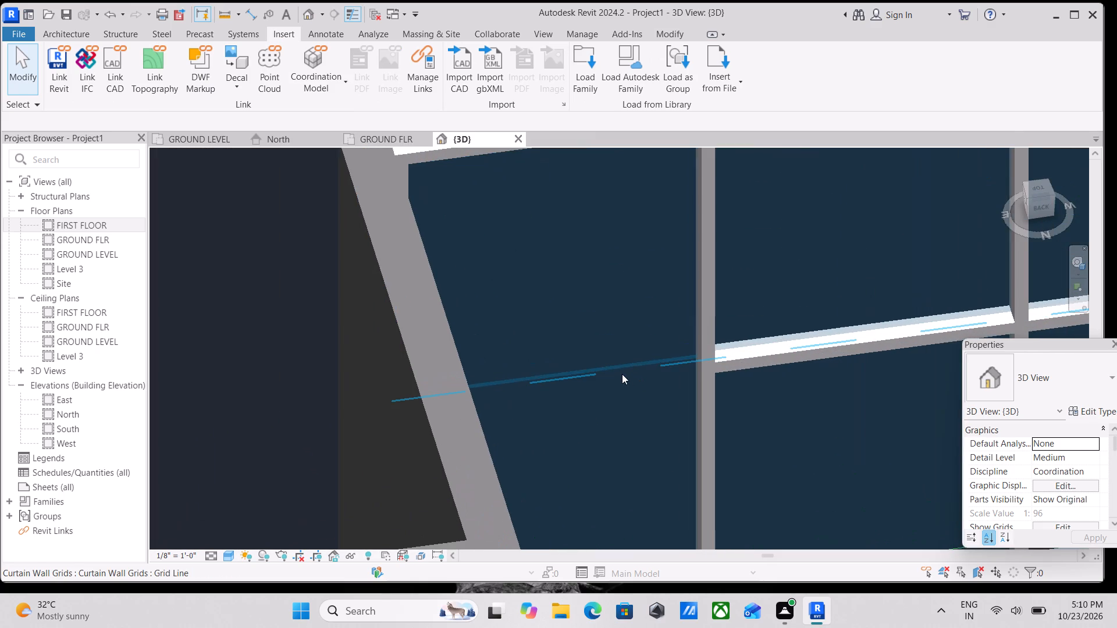
click(618, 372)
scroll(618, 372, up, 3)
scroll(618, 372, down, 6)
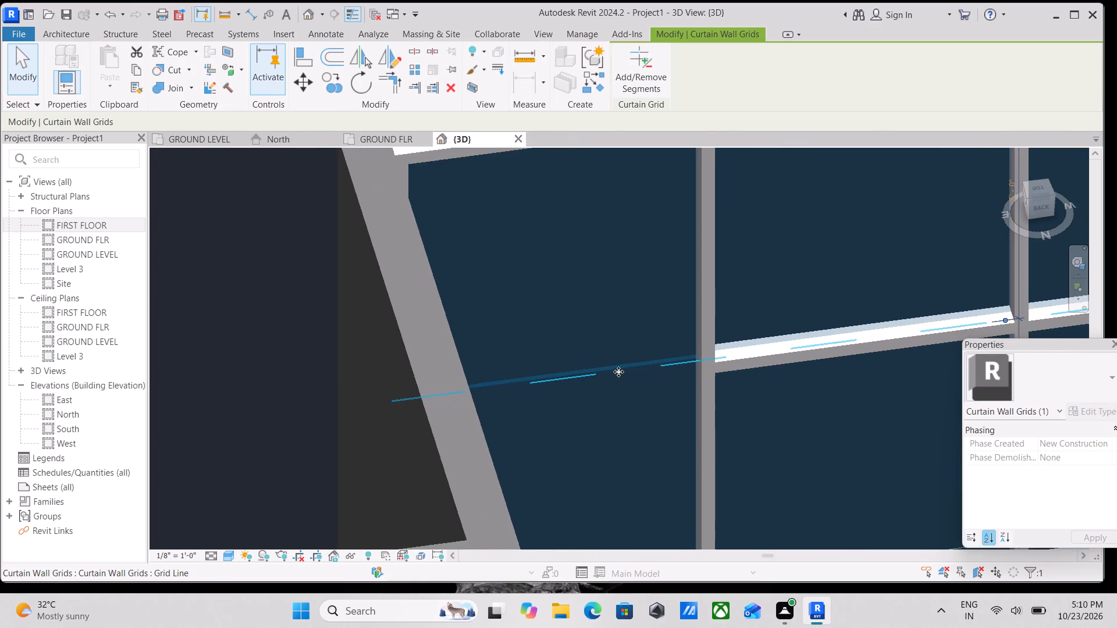
scroll(618, 372, down, 8)
click(622, 376)
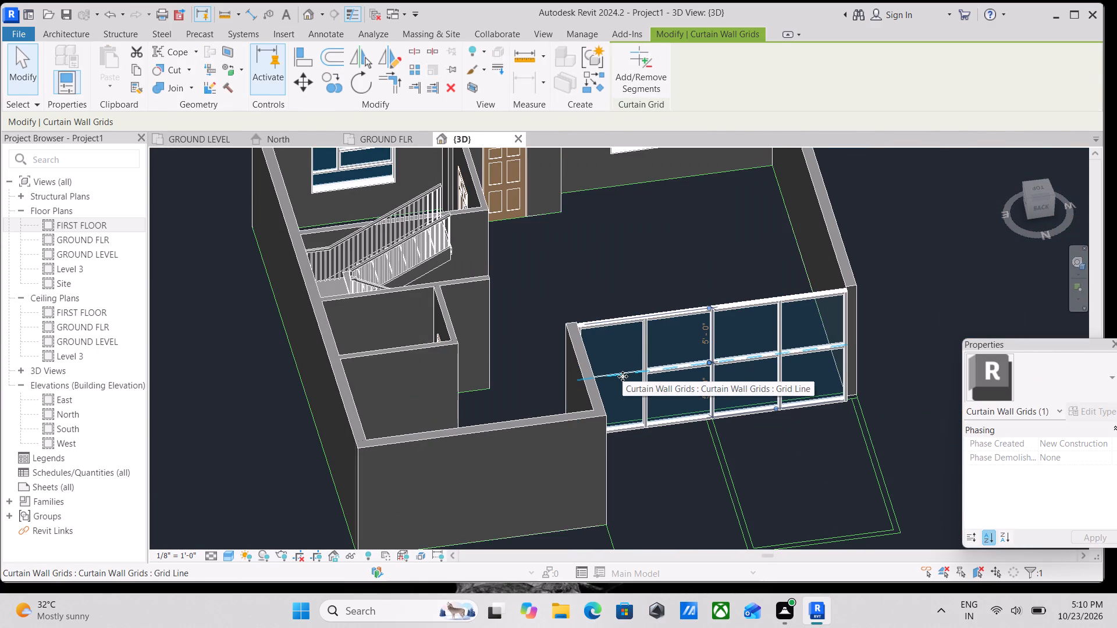
right_click(622, 376)
click(622, 376)
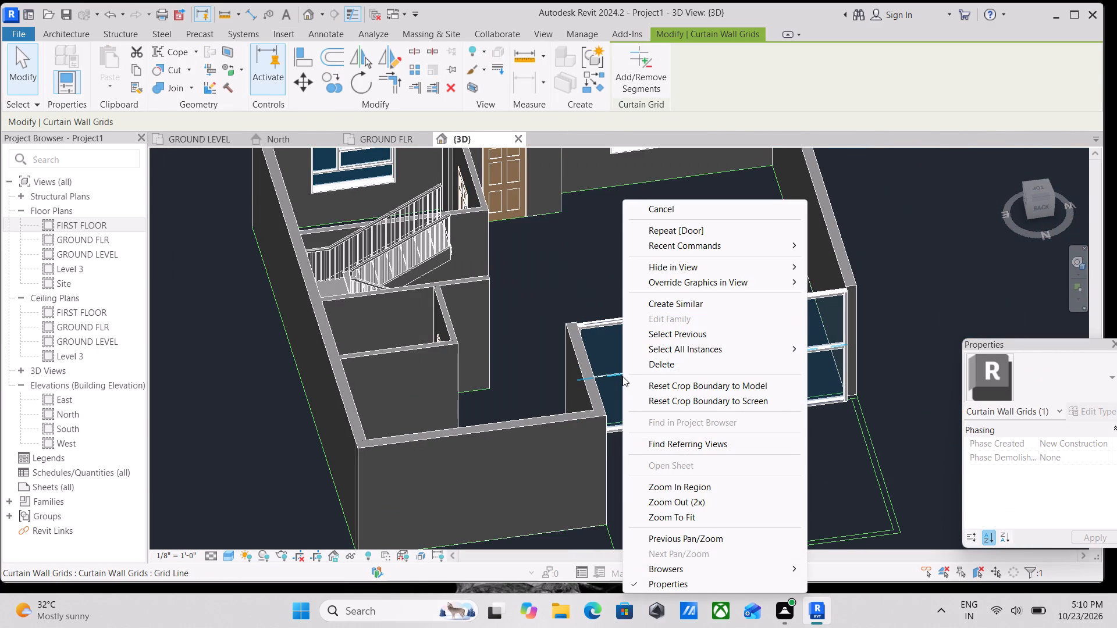
key(Escape)
click(620, 374)
scroll(664, 368, up, 3)
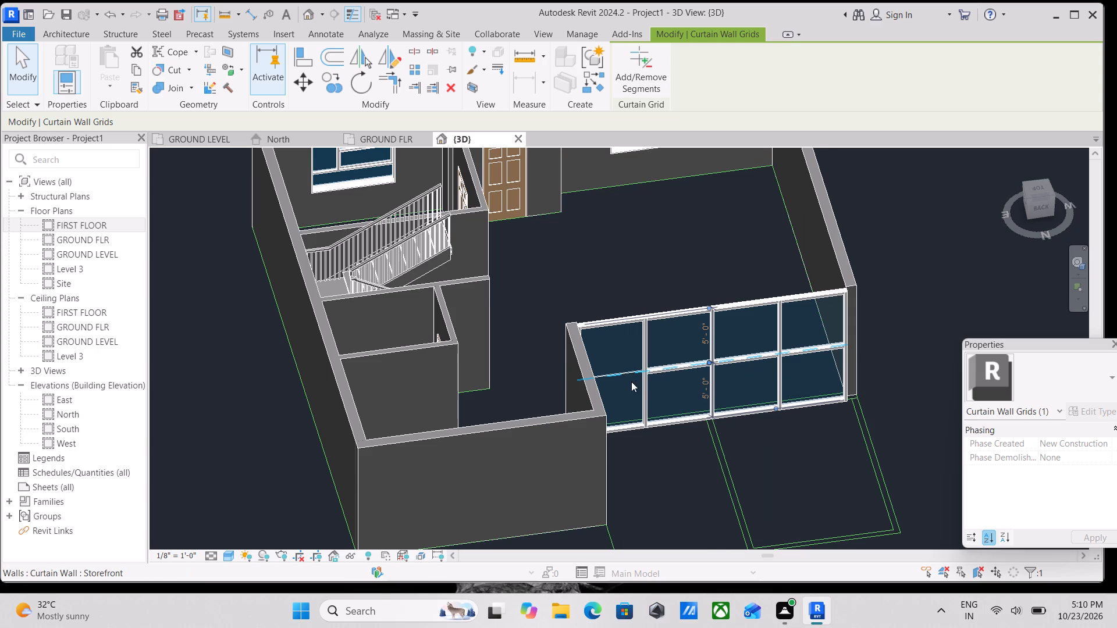
scroll(631, 381, up, 6)
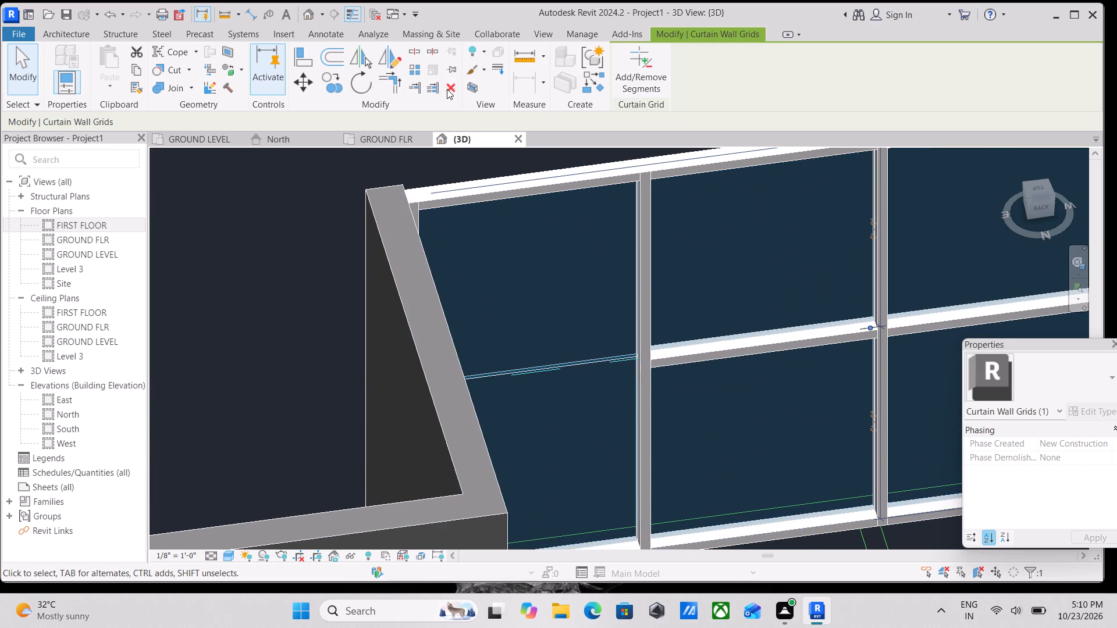
click(447, 90)
Set the Curtain Panel of the Storefront wall type to Door-Curtain-Wall-Single-Glass.
scroll(627, 336, down, 4)
scroll(701, 347, down, 1)
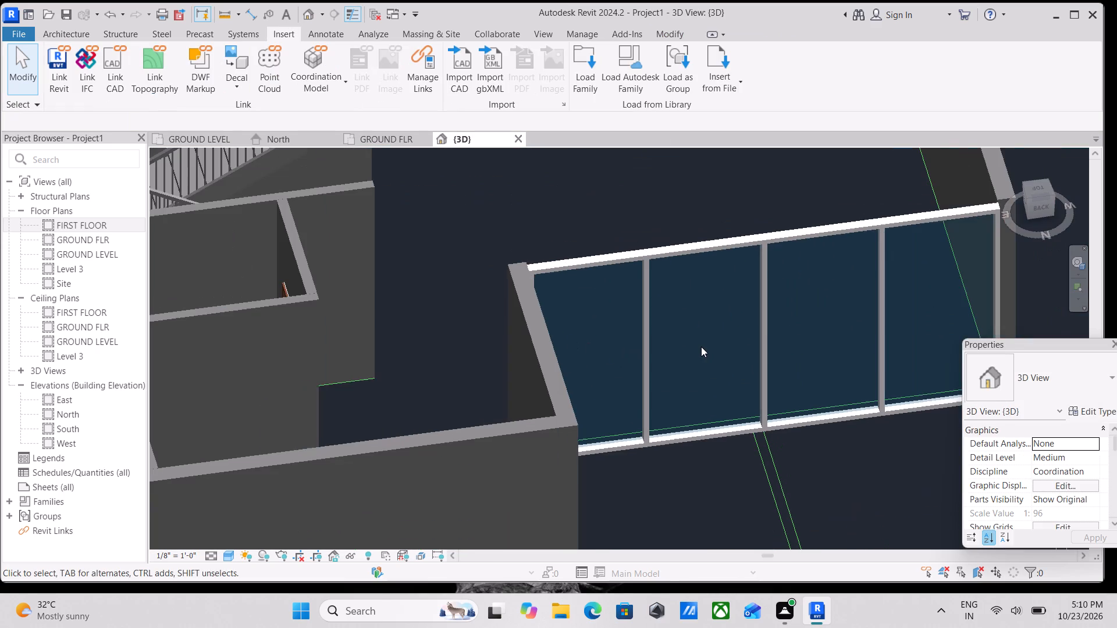
scroll(701, 347, down, 2)
shift+middle_drag(701, 347, 648, 372)
scroll(648, 333, up, 3)
scroll(555, 218, up, 3)
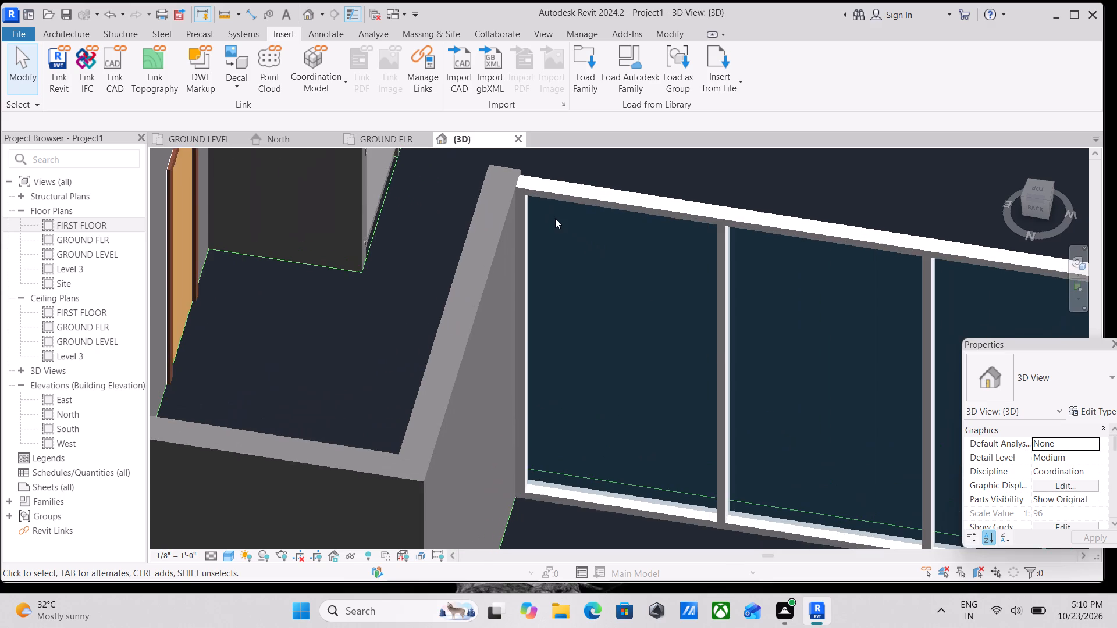
key(Tab)
key(Tab)
key(Tab)
key(Tab)
key(Tab)
key(Tab)
key(Tab)
key(Tab)
key(Tab)
key(Tab)
key(Tab)
key(Tab)
key(Tab)
key(Tab)
key(Tab)
key(Tab)
key(Tab)
key(Tab)
key(Tab)
key(Tab)
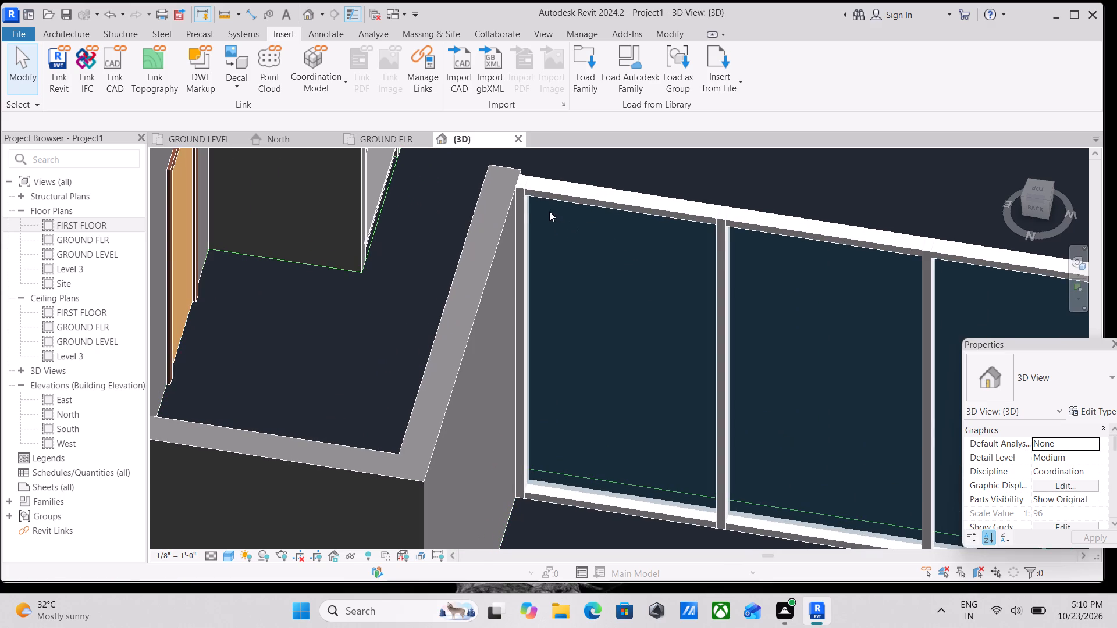
click(536, 206)
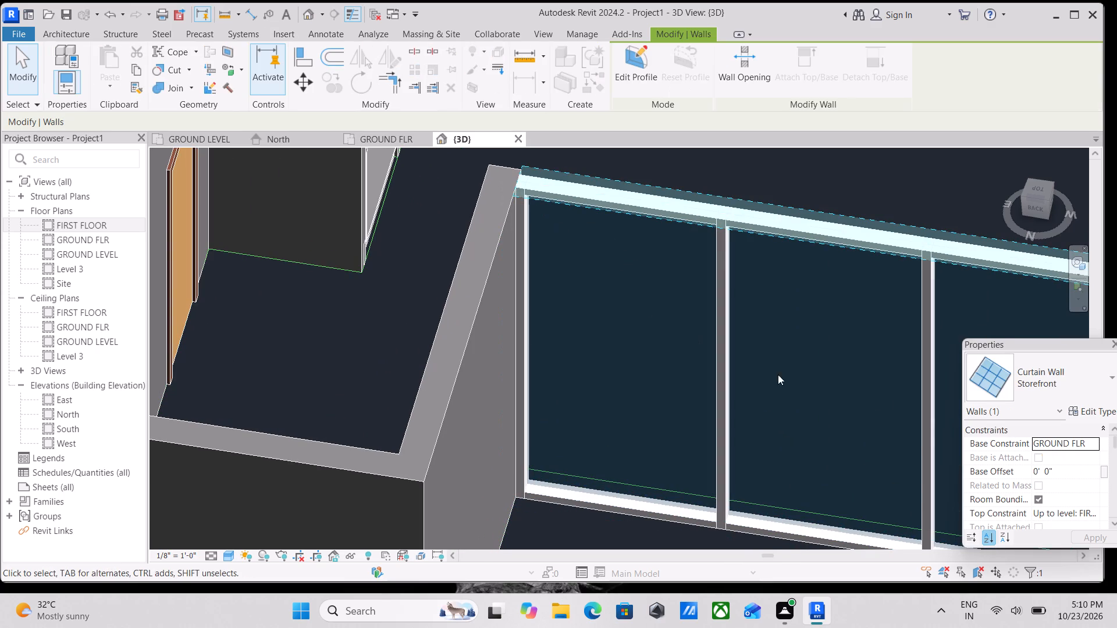
click(1096, 411)
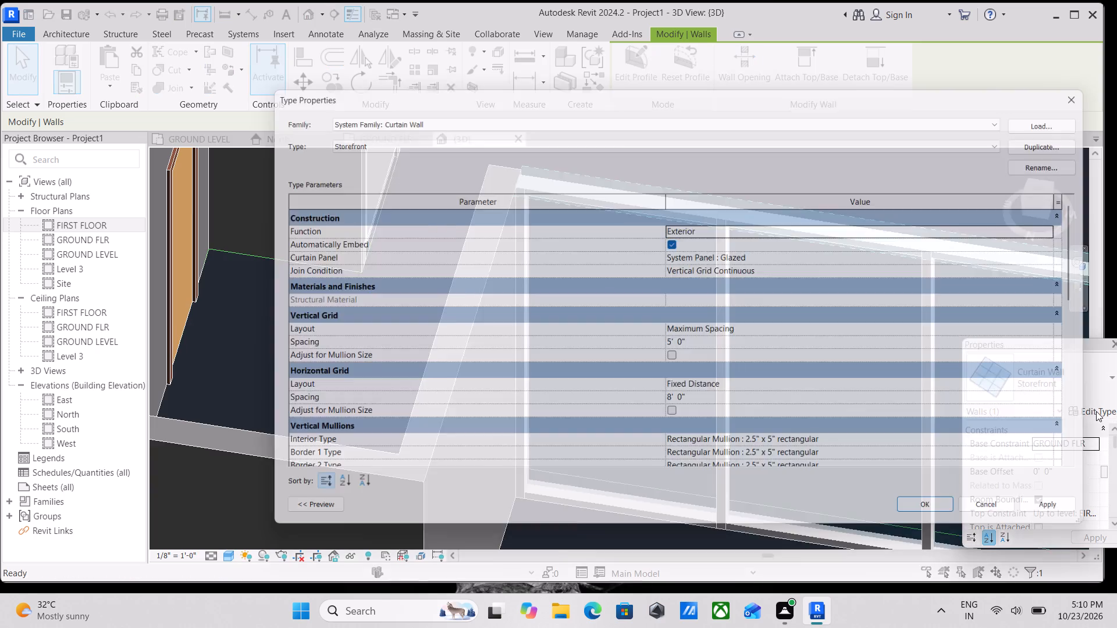
click(759, 254)
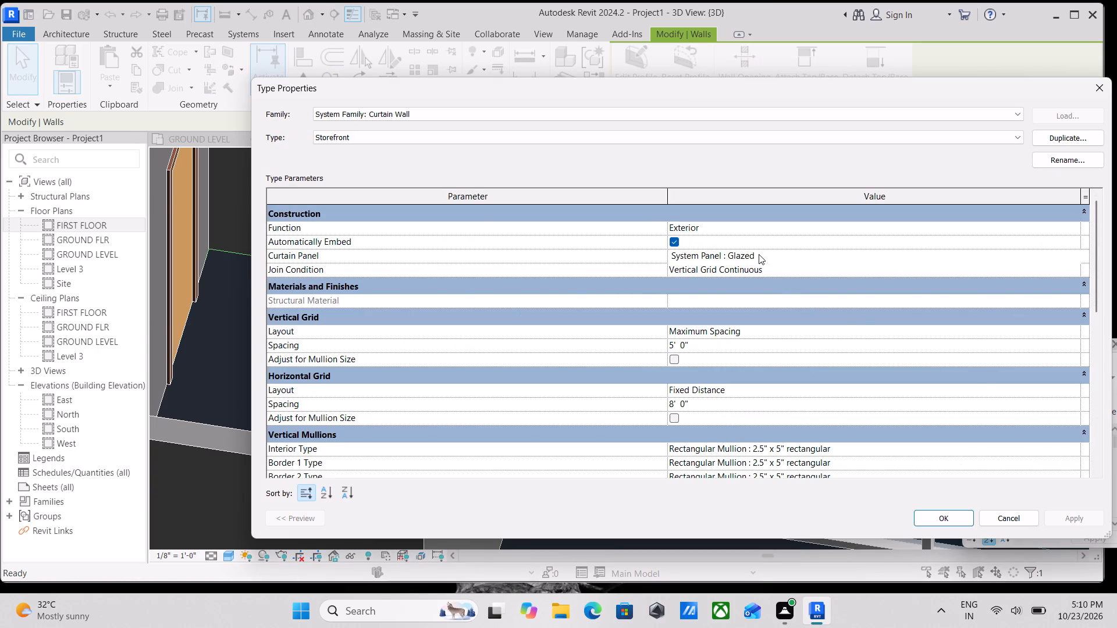
click(1070, 254)
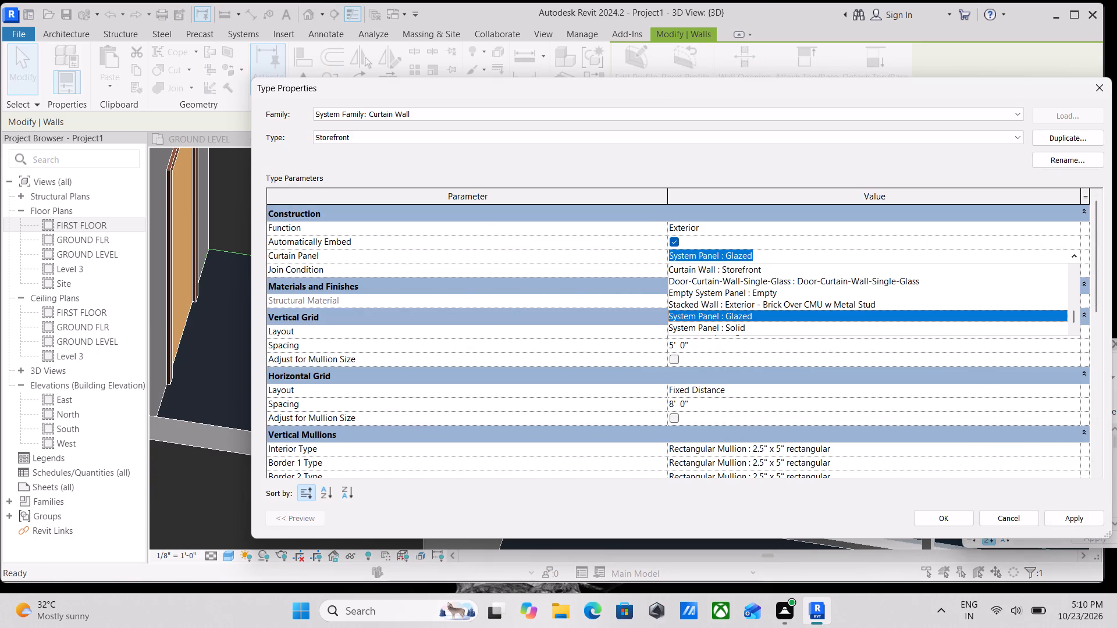
click(818, 279)
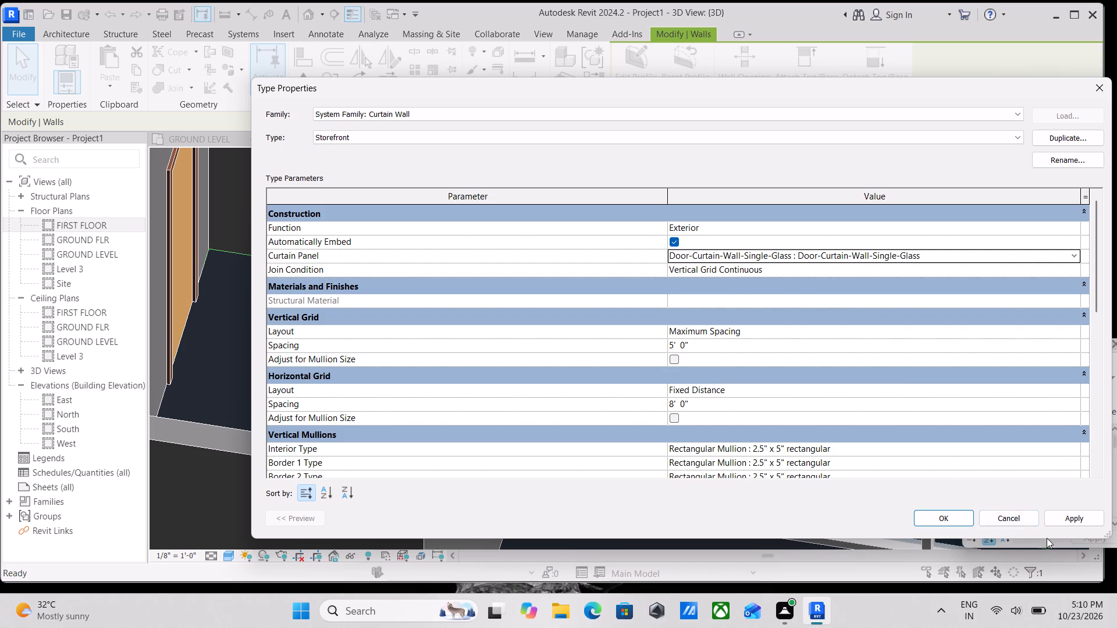
click(1062, 519)
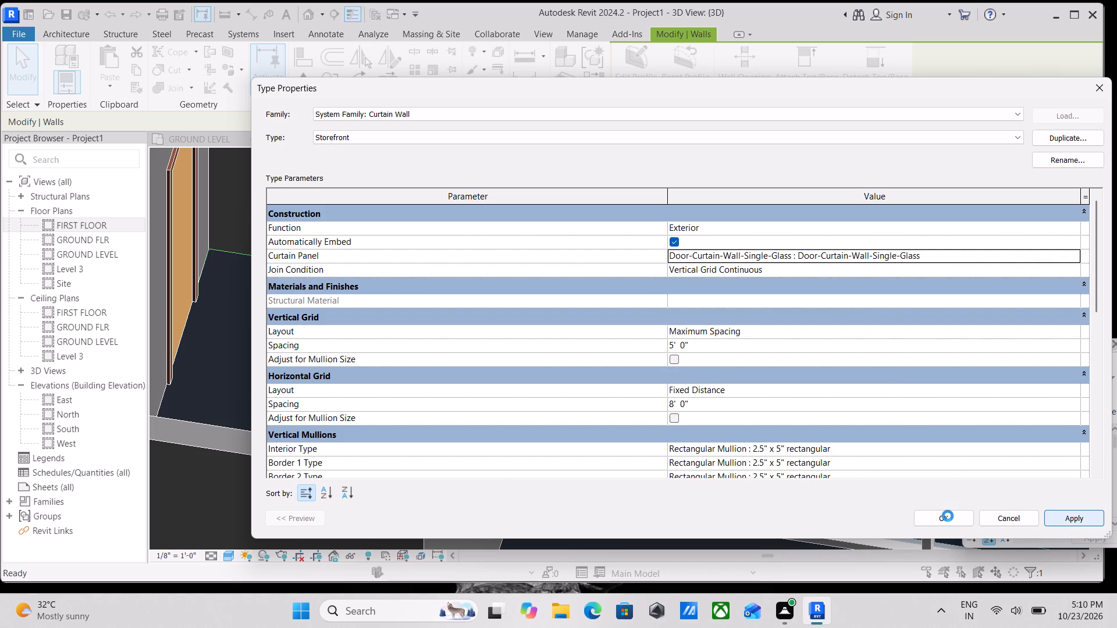
click(948, 516)
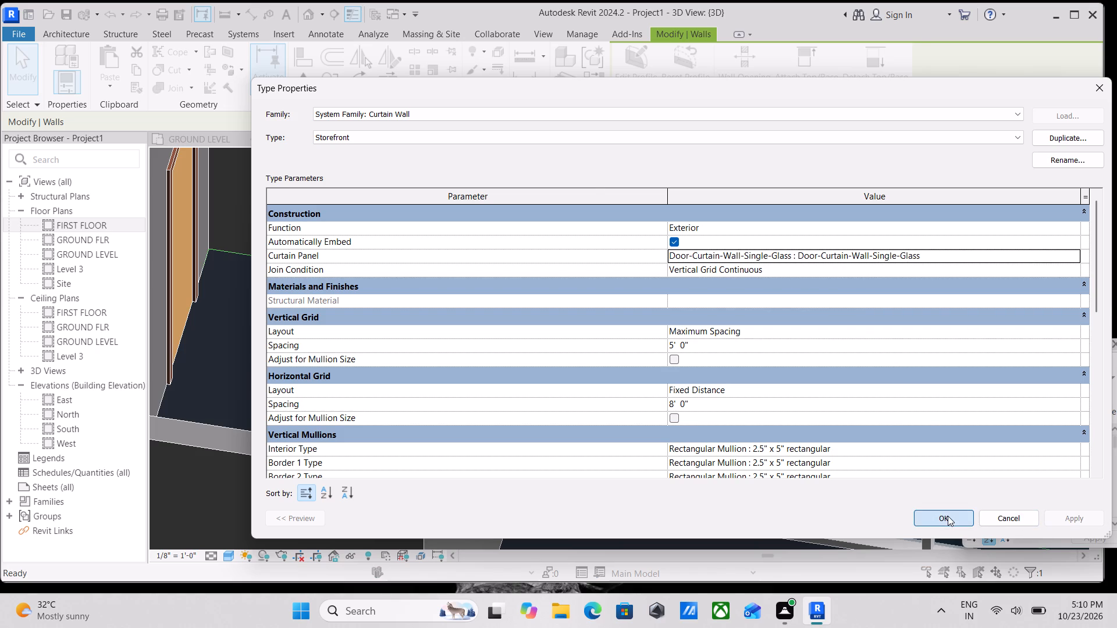
scroll(749, 405, down, 5)
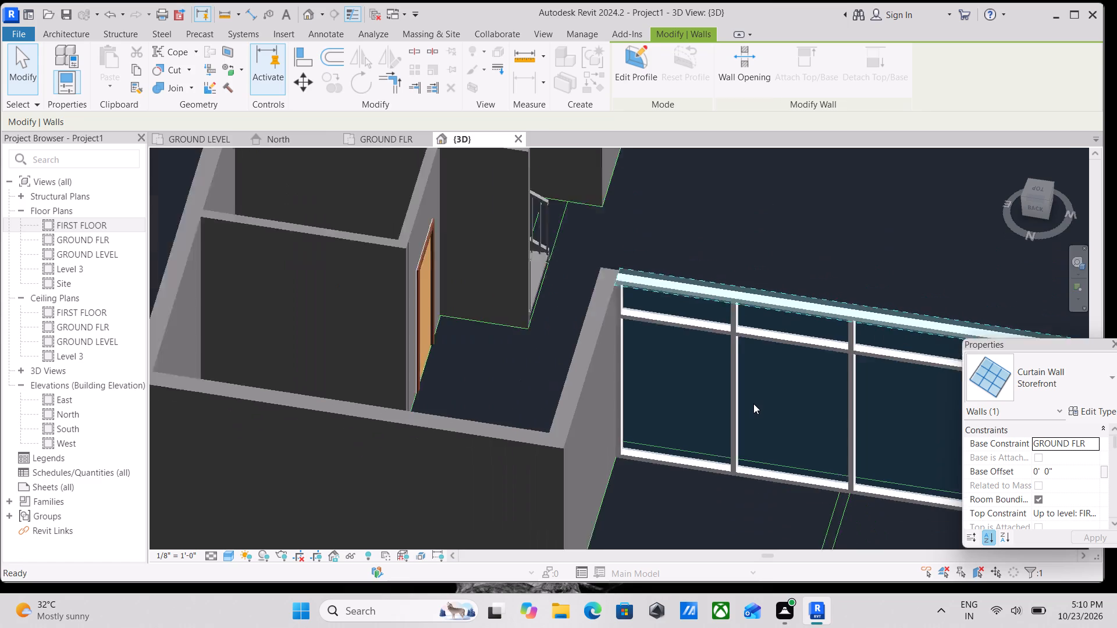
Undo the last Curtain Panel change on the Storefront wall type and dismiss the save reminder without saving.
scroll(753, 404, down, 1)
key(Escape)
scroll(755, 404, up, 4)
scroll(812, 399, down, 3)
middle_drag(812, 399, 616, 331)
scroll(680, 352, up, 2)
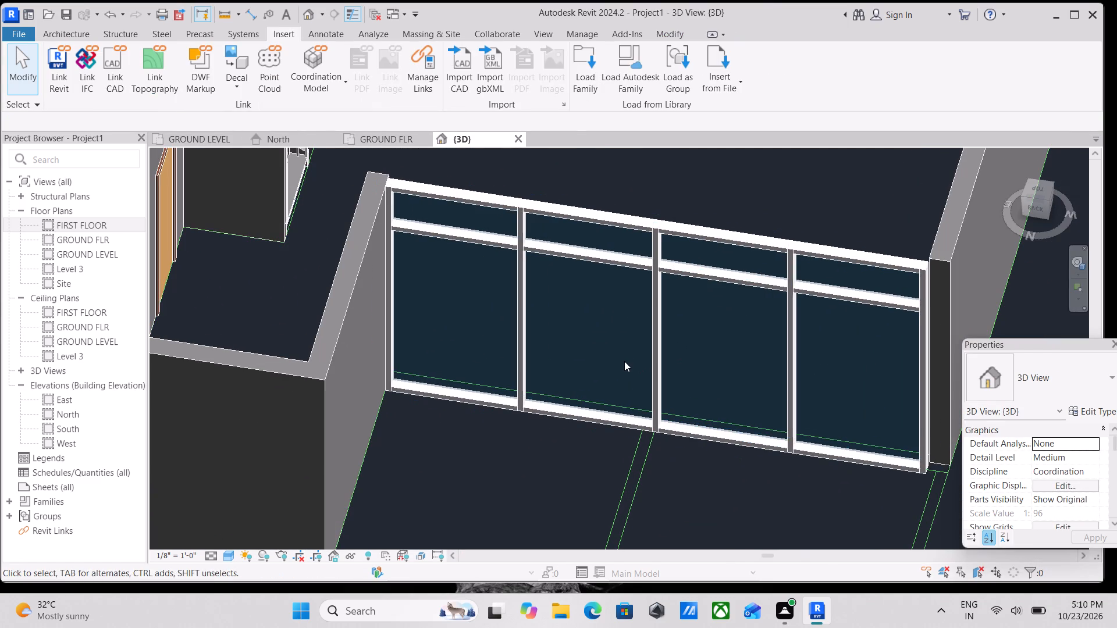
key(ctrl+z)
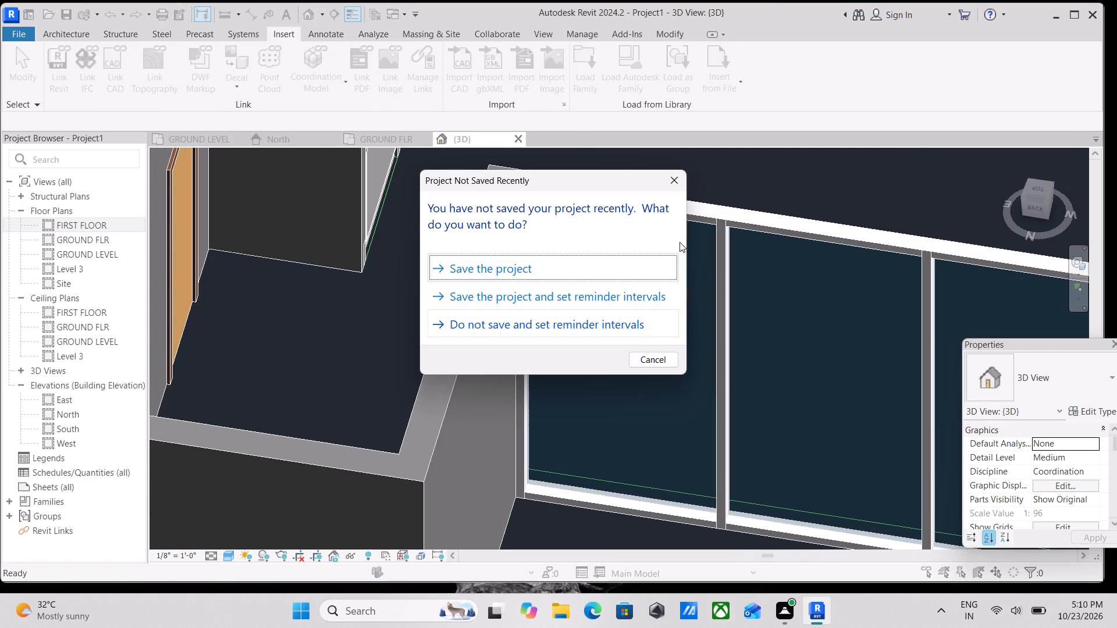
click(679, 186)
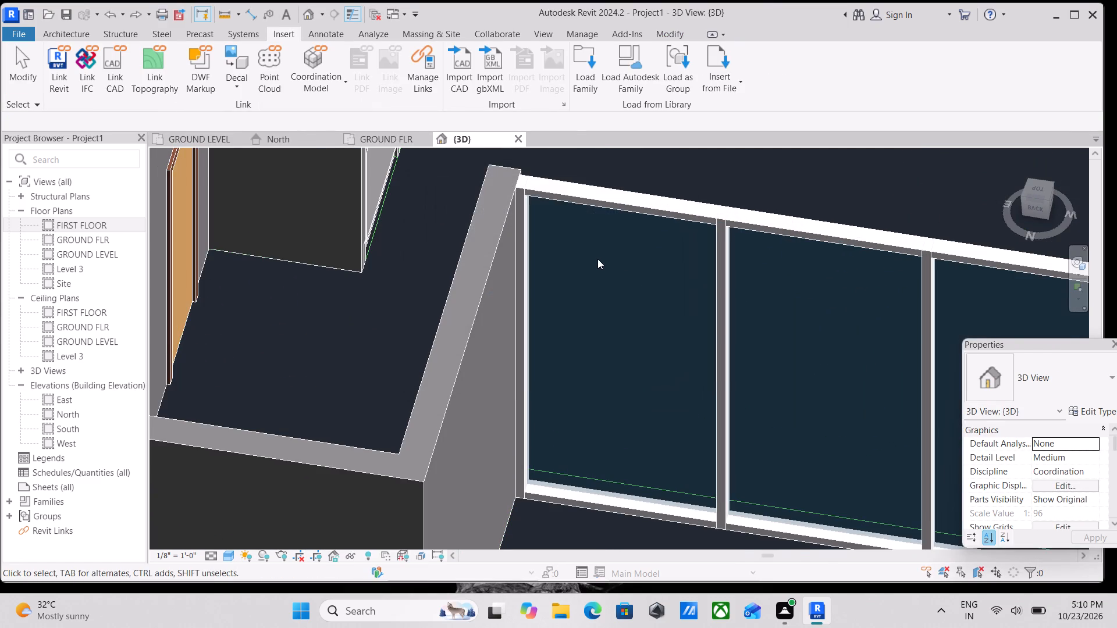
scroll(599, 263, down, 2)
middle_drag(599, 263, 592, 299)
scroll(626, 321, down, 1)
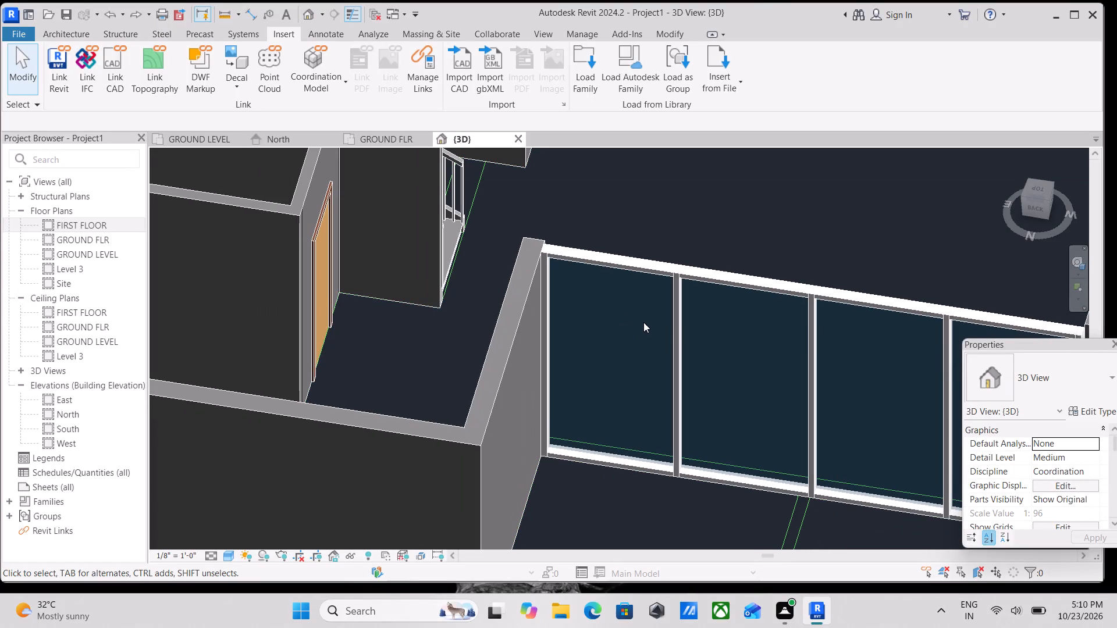
Set the Curtain Panel of the Storefront wall type to Door-Curtain-Wall-Single-Glass, keeping the Join Condition at Vertical Grid Continuous.
scroll(635, 284, up, 4)
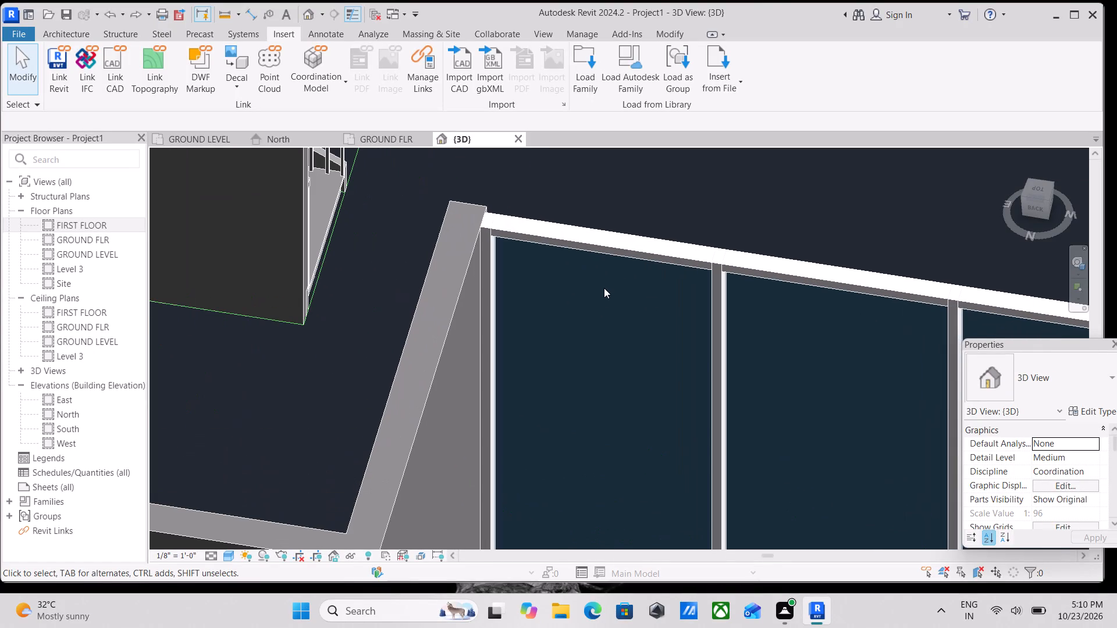
key(Tab)
key(Tab)
key(Tab)
key(Tab)
key(Tab)
key(Tab)
key(Tab)
key(Tab)
key(Tab)
key(Tab)
key(Tab)
key(Tab)
key(Tab)
key(Tab)
key(Tab)
key(Tab)
key(Tab)
key(Tab)
key(Tab)
key(Tab)
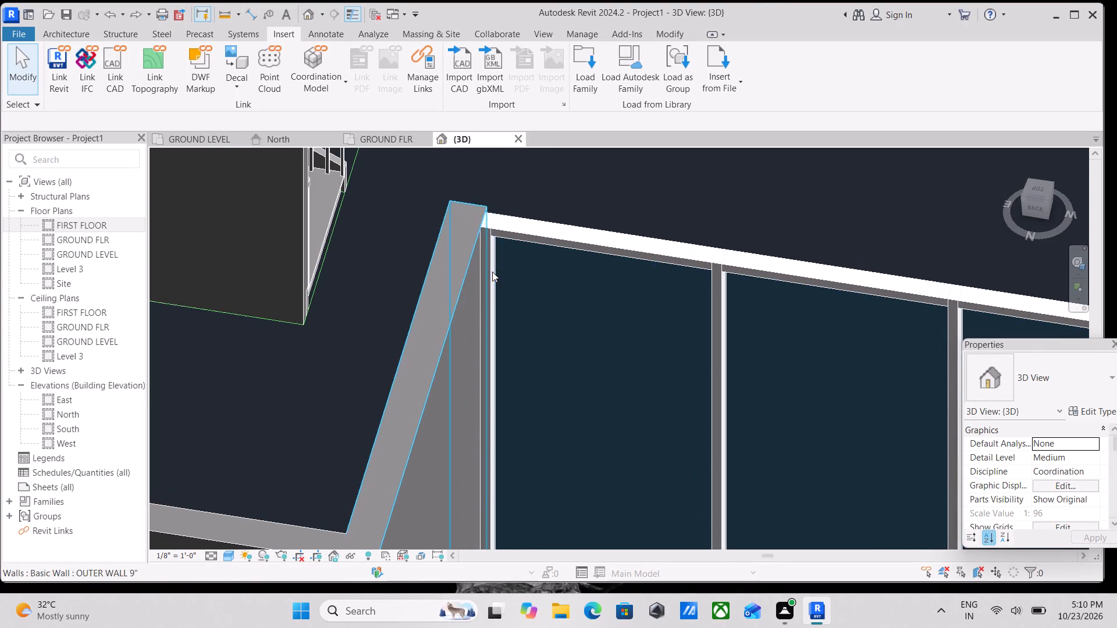
click(717, 324)
key(Tab)
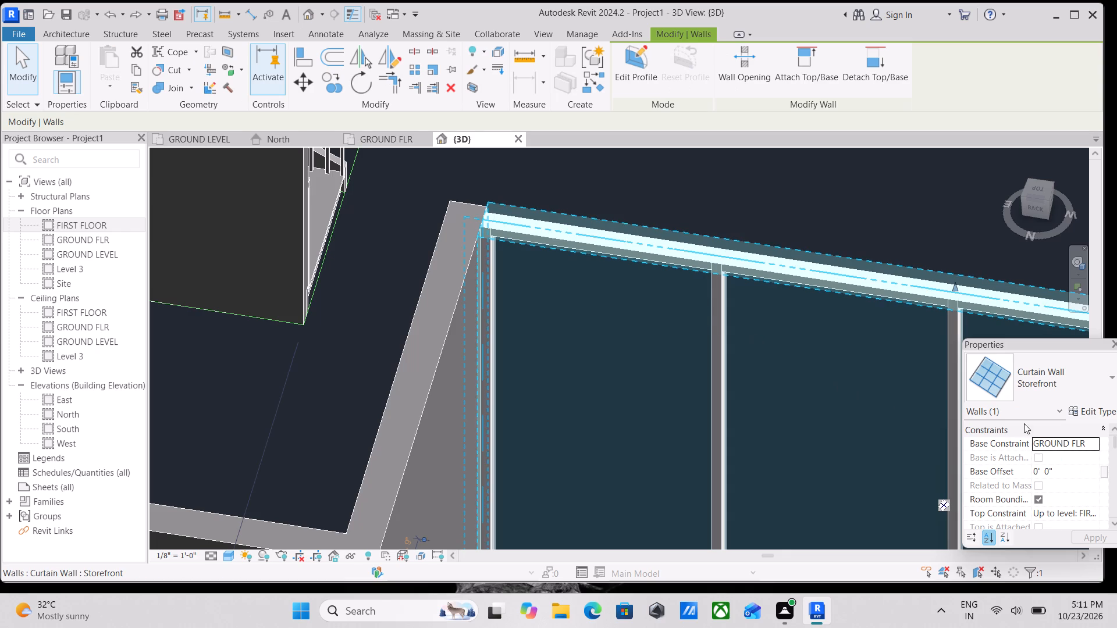
click(1100, 402)
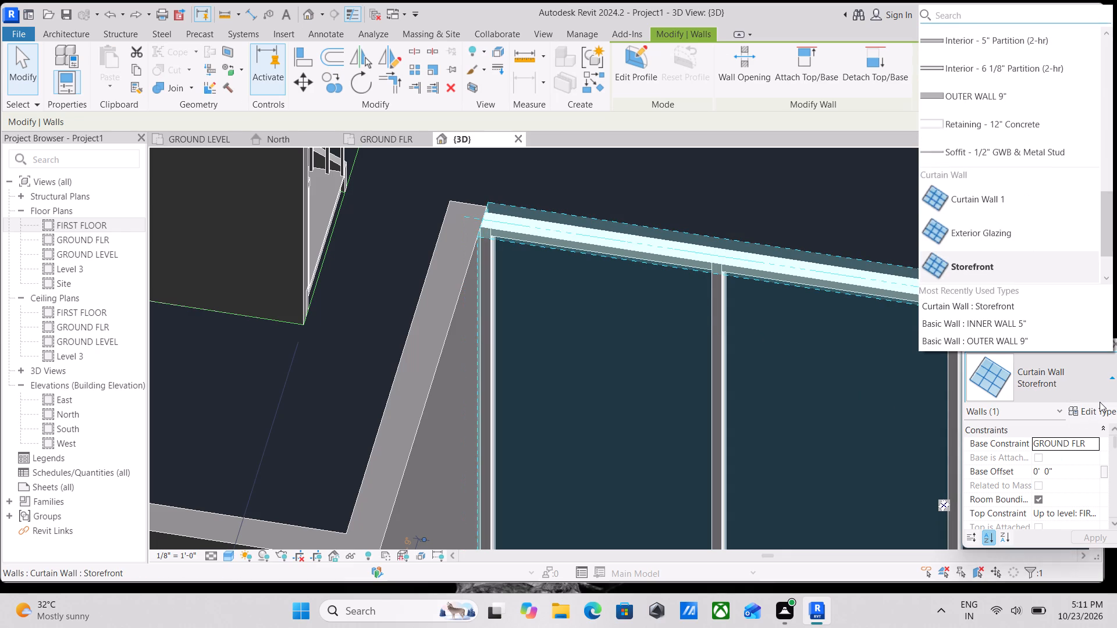
click(1102, 412)
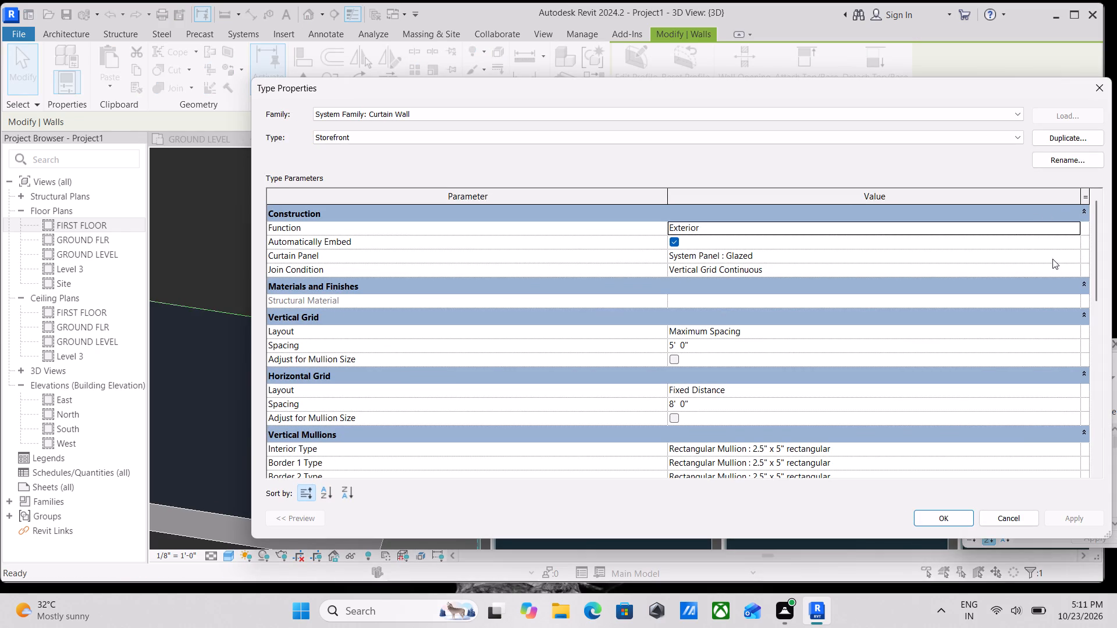
click(1075, 252)
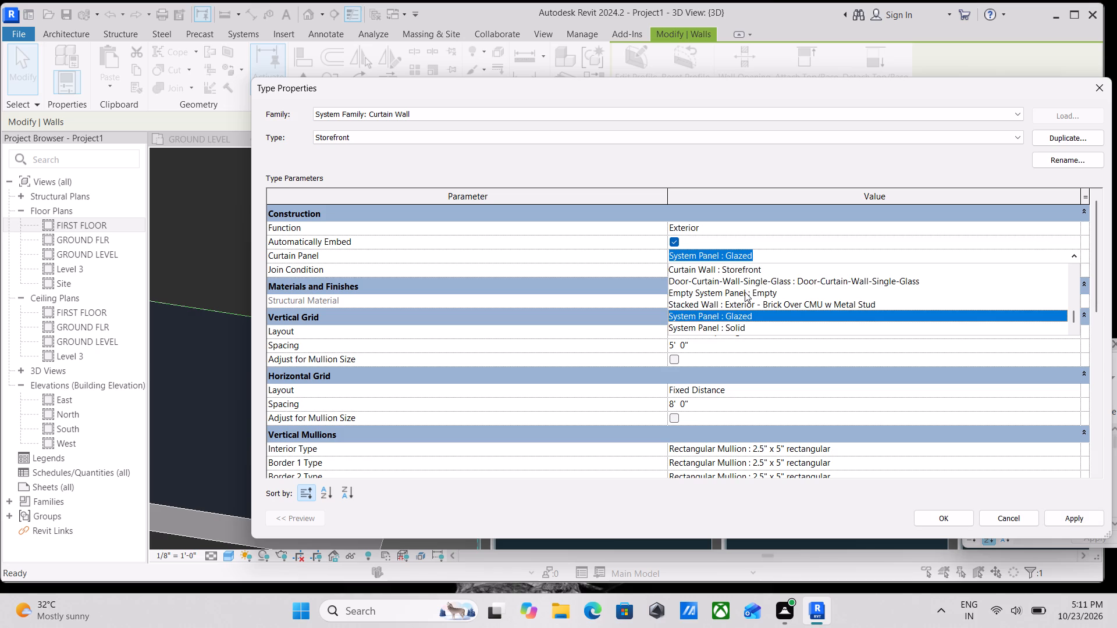
scroll(742, 324, down, 3)
scroll(742, 324, up, 3)
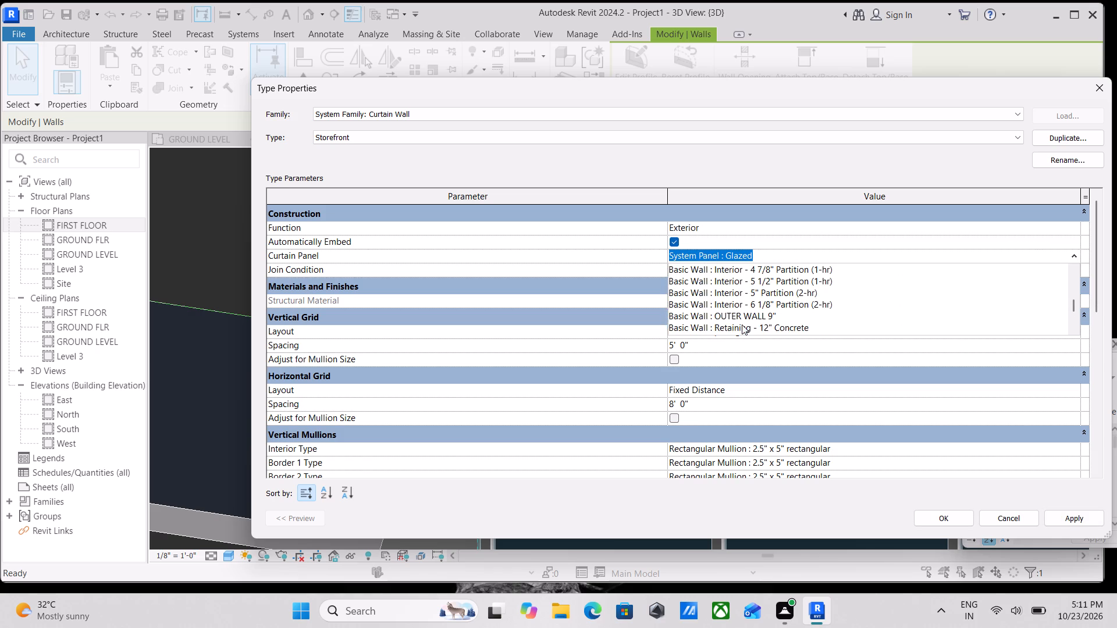
scroll(742, 324, up, 11)
scroll(742, 324, down, 11)
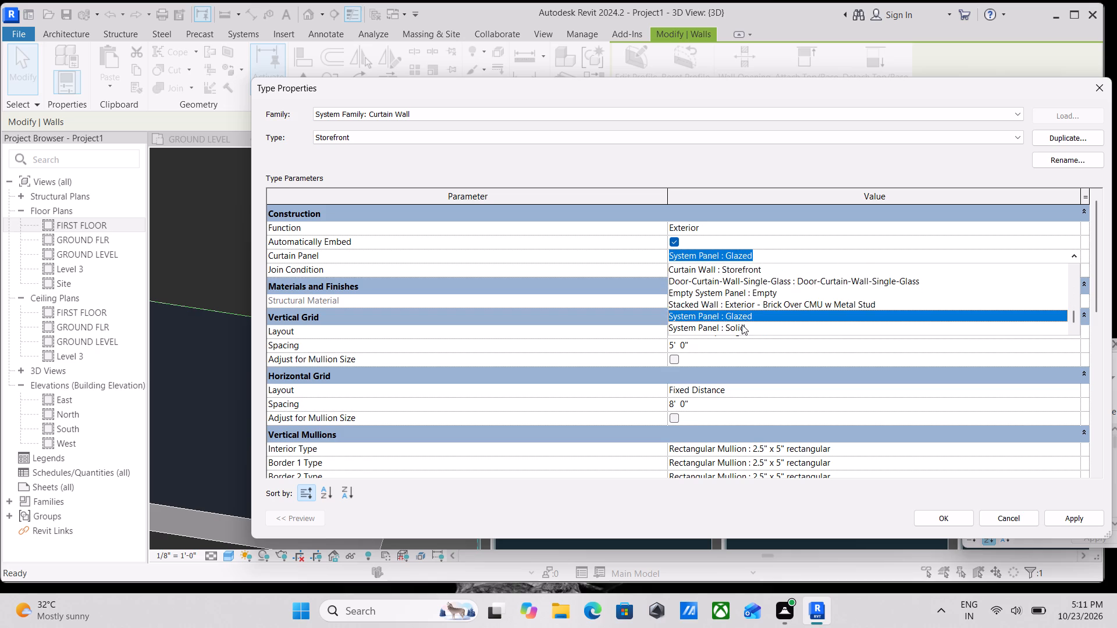
click(748, 279)
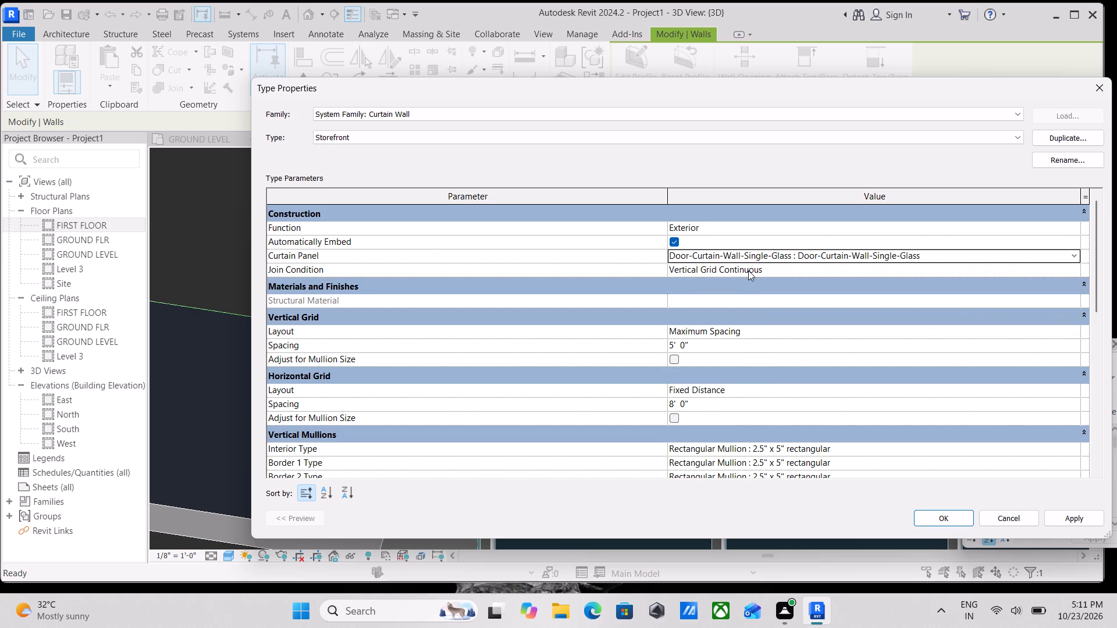
click(749, 269)
click(1069, 266)
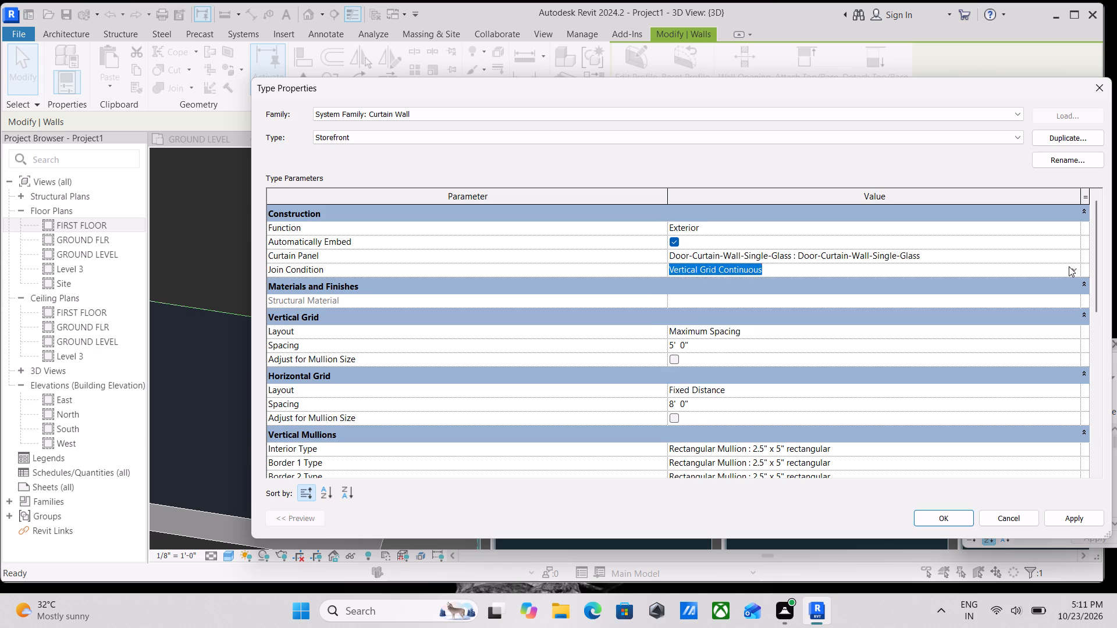
scroll(797, 313, down, 4)
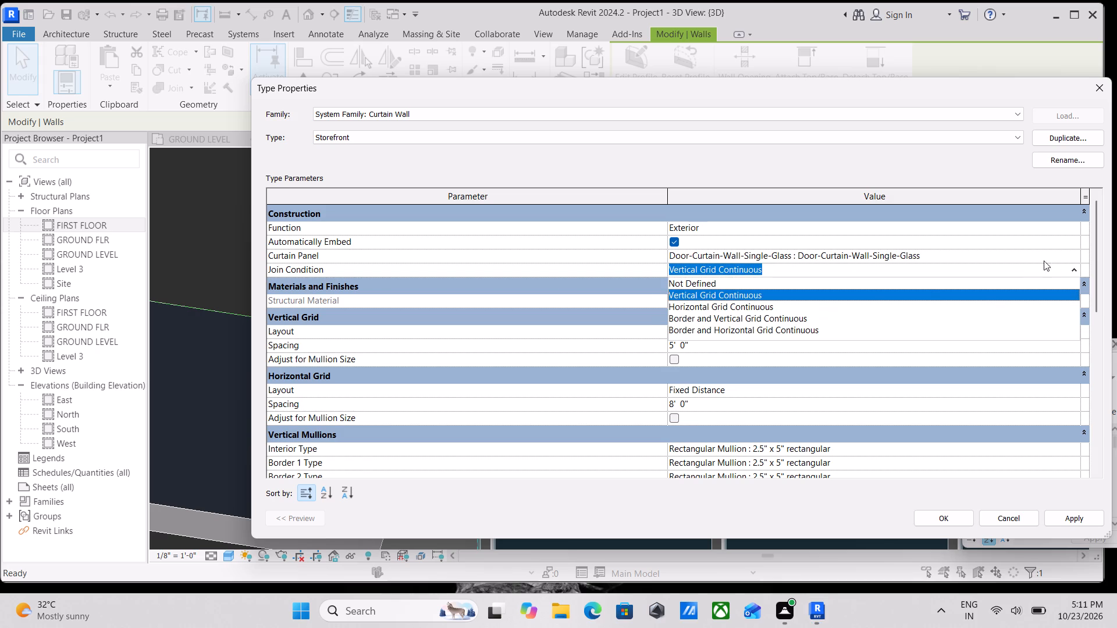
click(1070, 262)
click(940, 518)
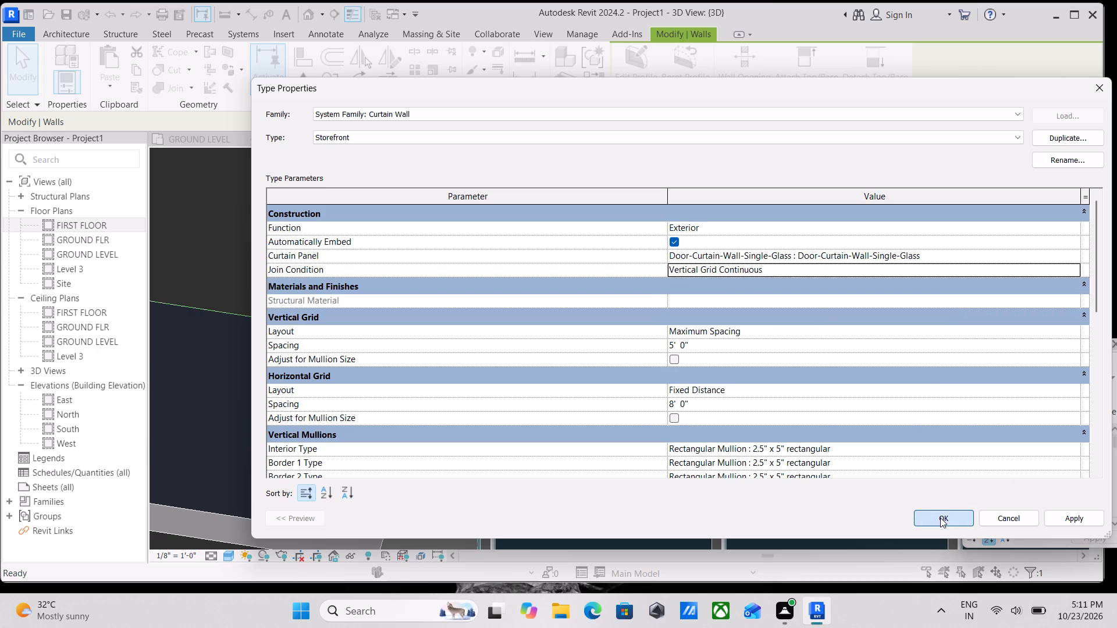
click(1087, 518)
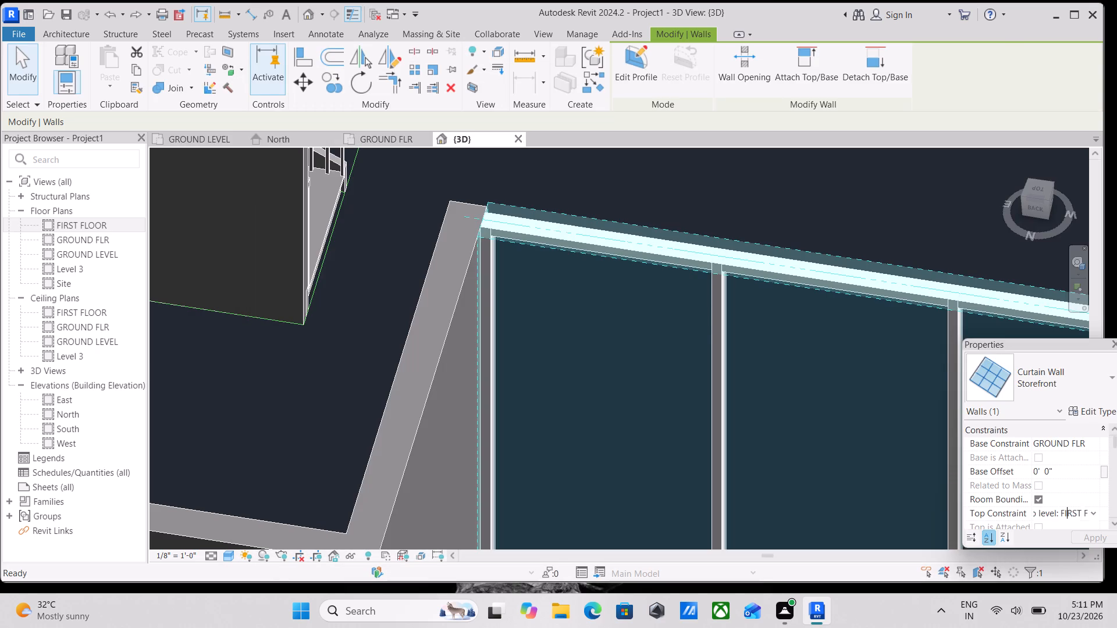
Examine the Storefront wall's panels and mullions in 3D from several sides and up close.
scroll(828, 469, down, 8)
middle_drag(826, 467, 778, 414)
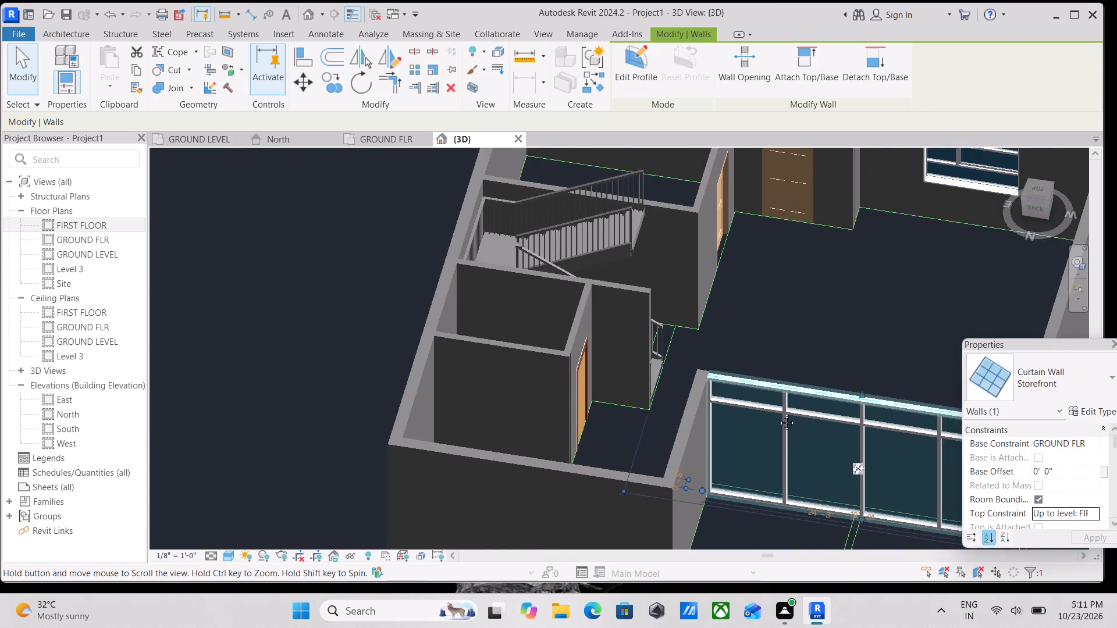
middle_drag(778, 414, 748, 391)
scroll(819, 416, up, 7)
scroll(764, 406, up, 3)
key(Escape)
scroll(770, 402, down, 12)
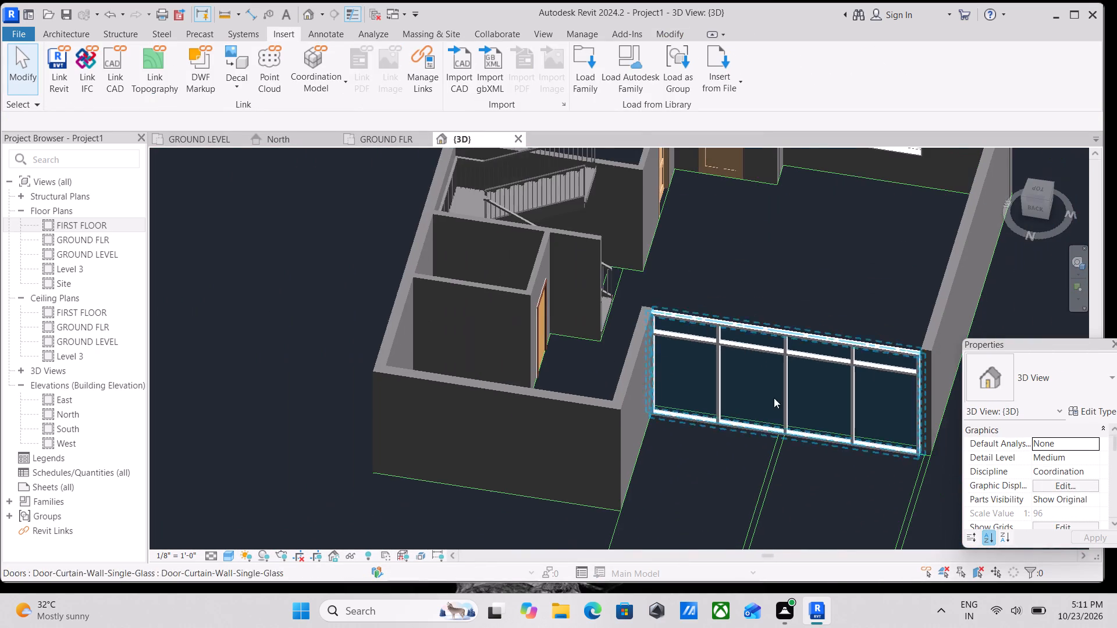
shift+middle_drag(774, 398, 399, 363)
shift+middle_drag(653, 423, 674, 437)
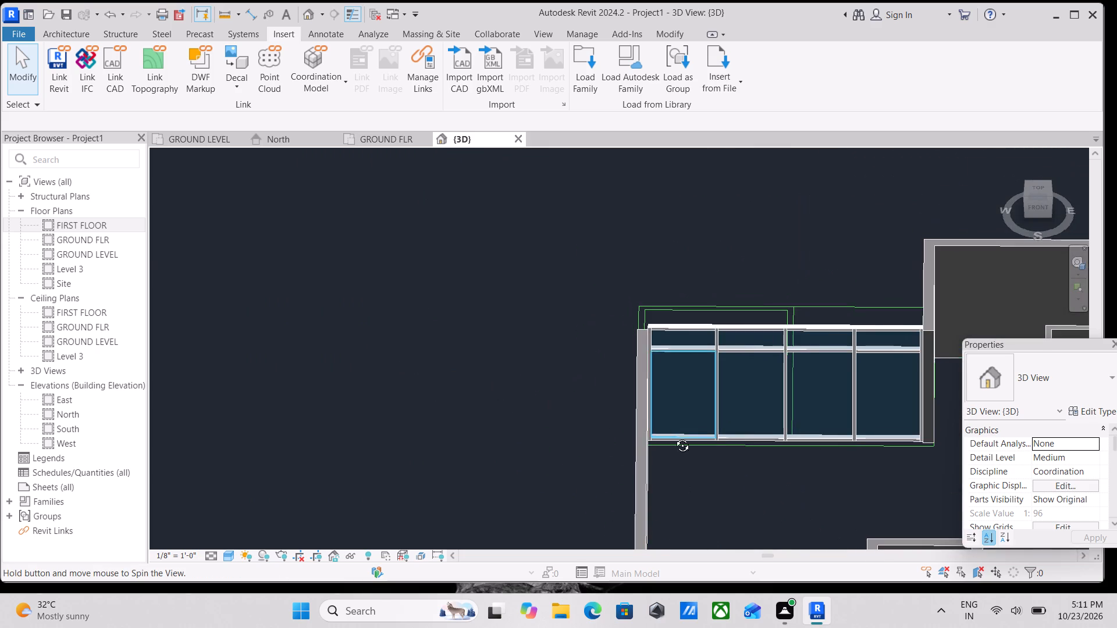
shift+middle_drag(674, 437, 952, 416)
scroll(899, 419, up, 5)
shift+middle_drag(803, 417, 852, 432)
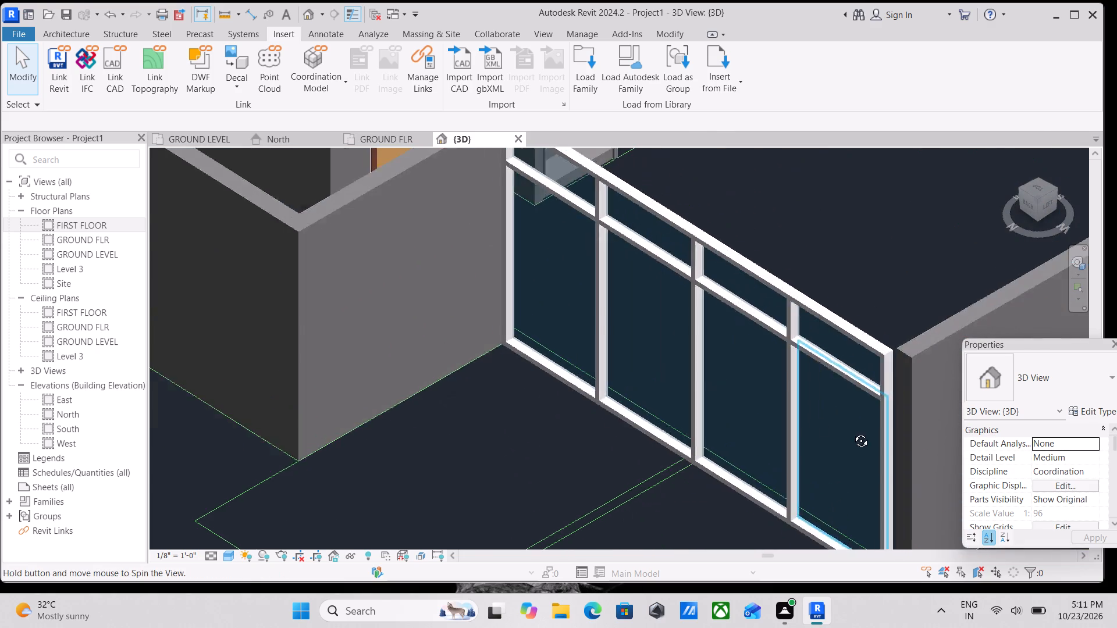
shift+middle_drag(852, 432, 885, 441)
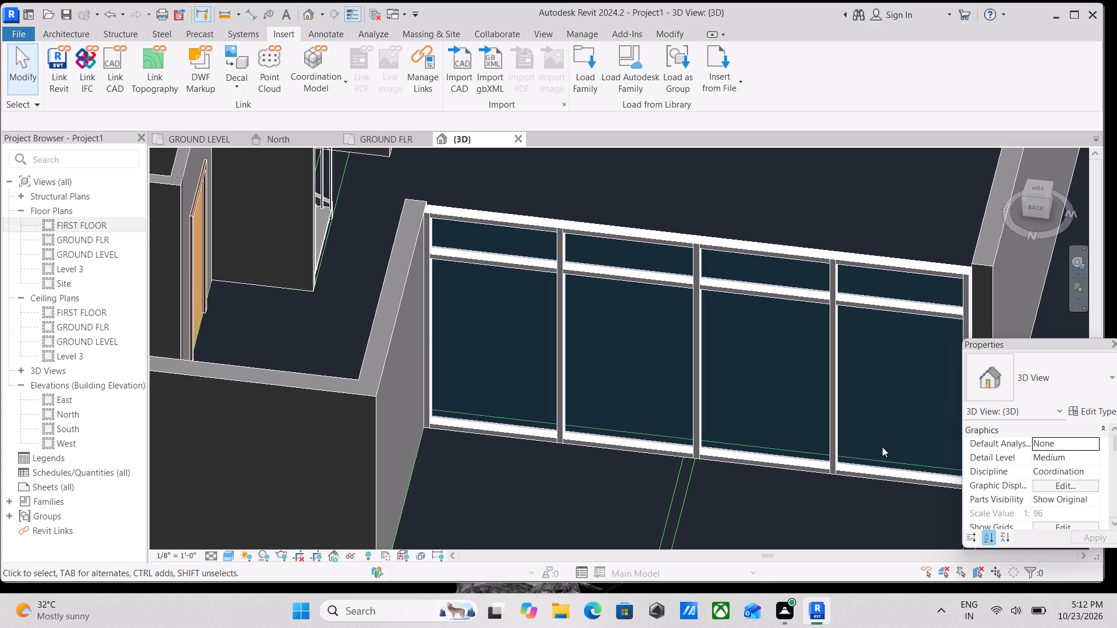
scroll(785, 381, up, 2)
scroll(785, 381, down, 1)
middle_drag(785, 381, 760, 441)
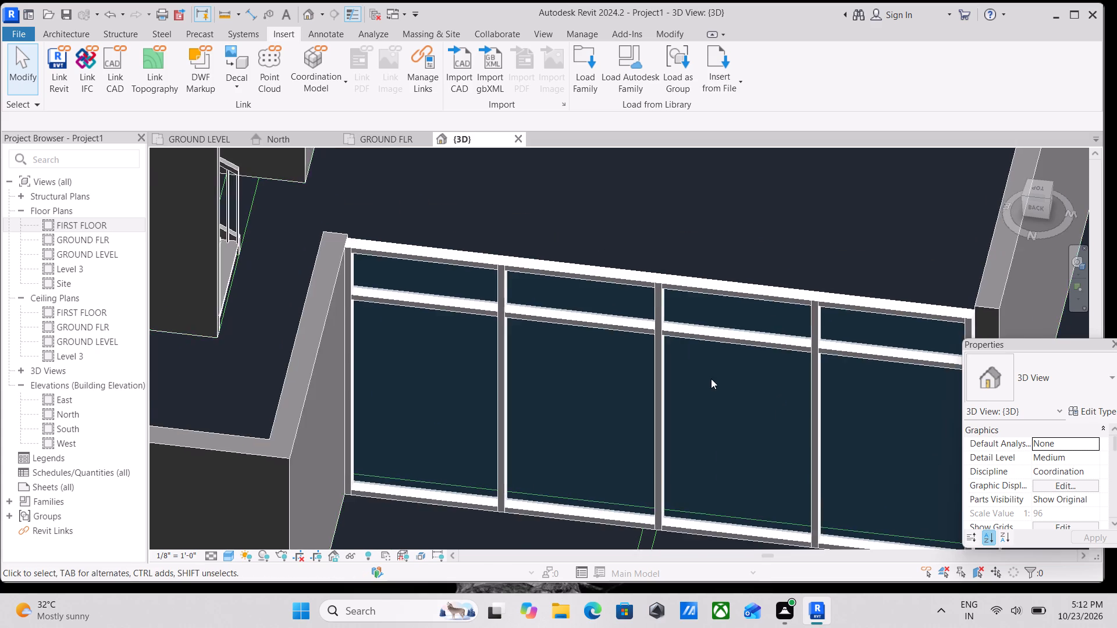
scroll(711, 379, up, 3)
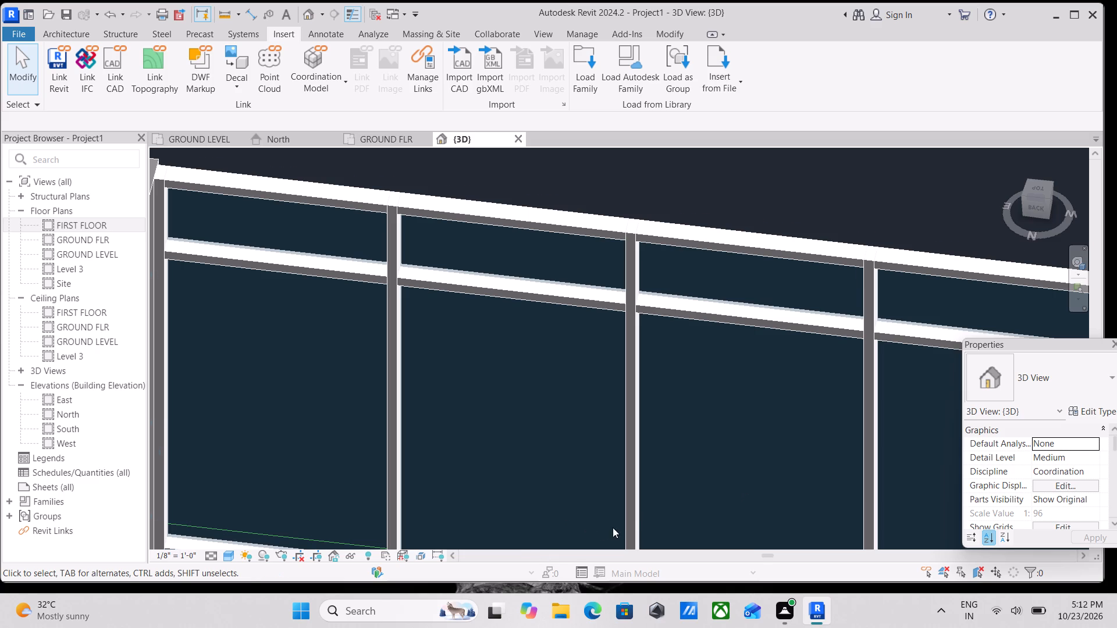
scroll(648, 508, down, 1)
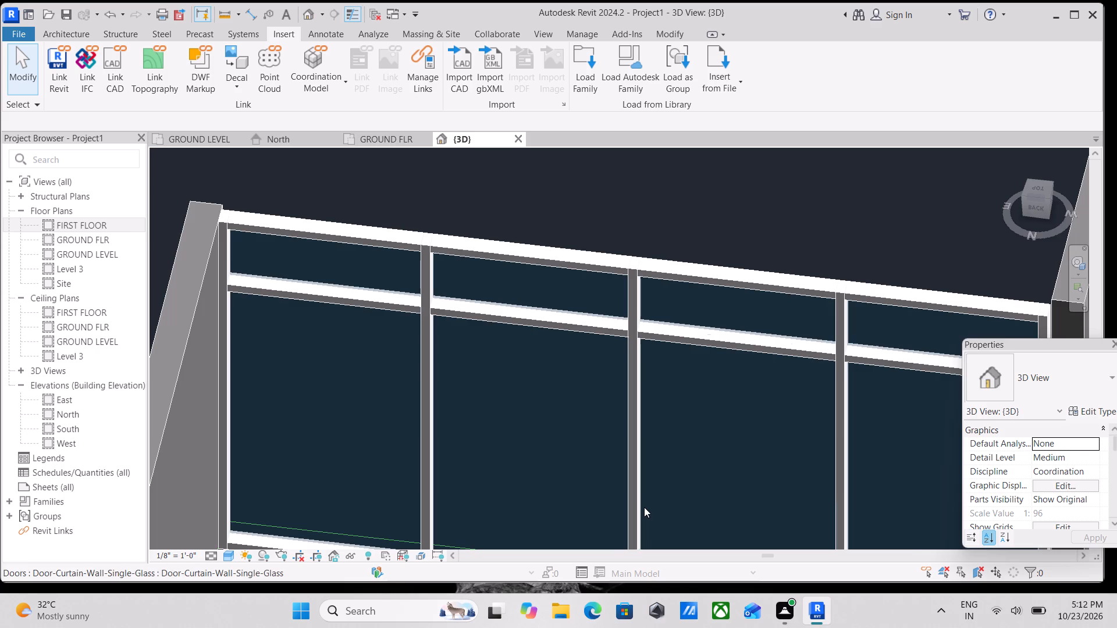
scroll(644, 507, up, 3)
scroll(586, 434, down, 2)
middle_drag(588, 435, 813, 443)
scroll(482, 371, down, 1)
middle_drag(482, 371, 507, 411)
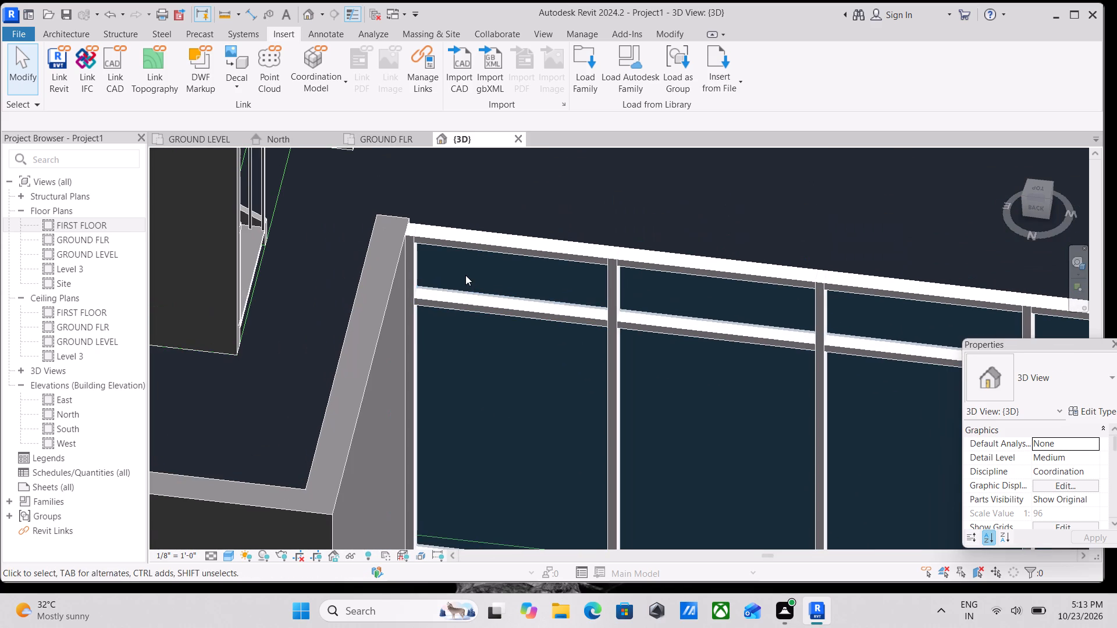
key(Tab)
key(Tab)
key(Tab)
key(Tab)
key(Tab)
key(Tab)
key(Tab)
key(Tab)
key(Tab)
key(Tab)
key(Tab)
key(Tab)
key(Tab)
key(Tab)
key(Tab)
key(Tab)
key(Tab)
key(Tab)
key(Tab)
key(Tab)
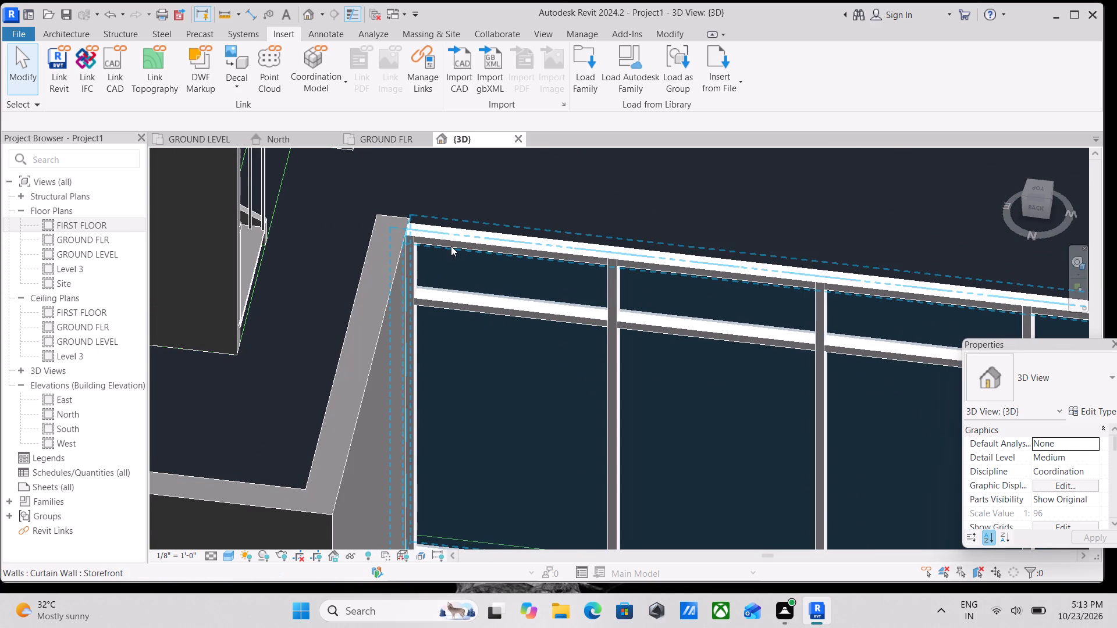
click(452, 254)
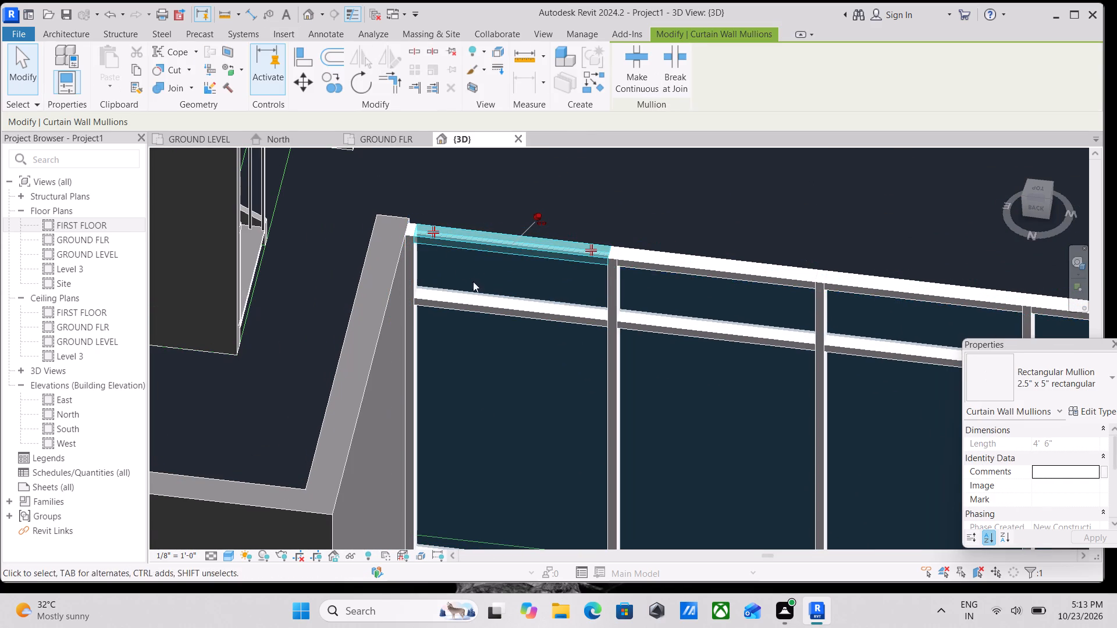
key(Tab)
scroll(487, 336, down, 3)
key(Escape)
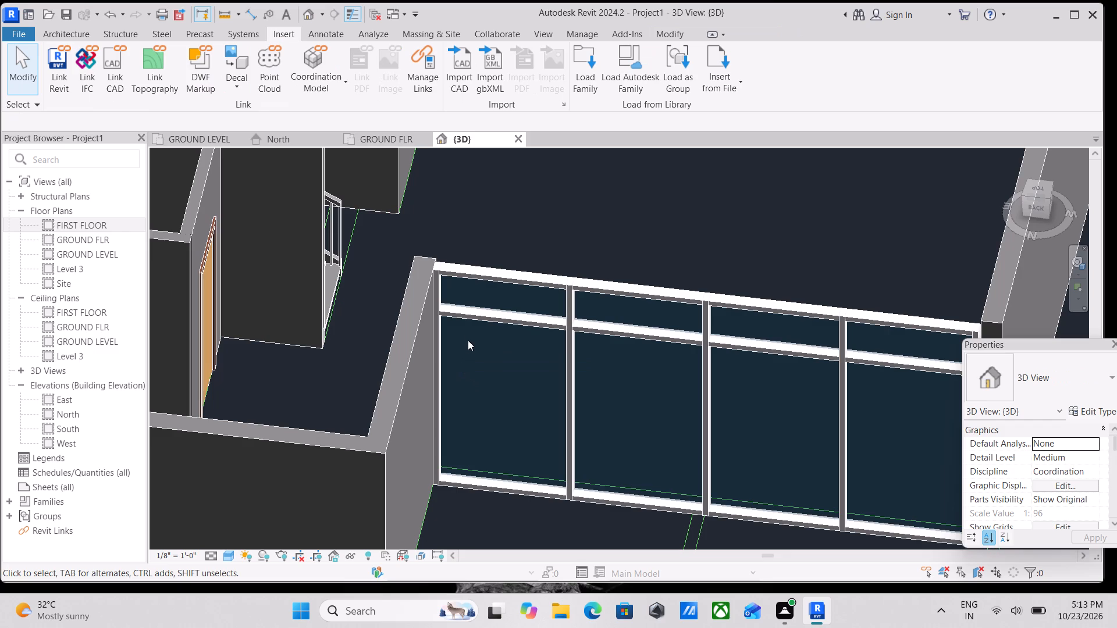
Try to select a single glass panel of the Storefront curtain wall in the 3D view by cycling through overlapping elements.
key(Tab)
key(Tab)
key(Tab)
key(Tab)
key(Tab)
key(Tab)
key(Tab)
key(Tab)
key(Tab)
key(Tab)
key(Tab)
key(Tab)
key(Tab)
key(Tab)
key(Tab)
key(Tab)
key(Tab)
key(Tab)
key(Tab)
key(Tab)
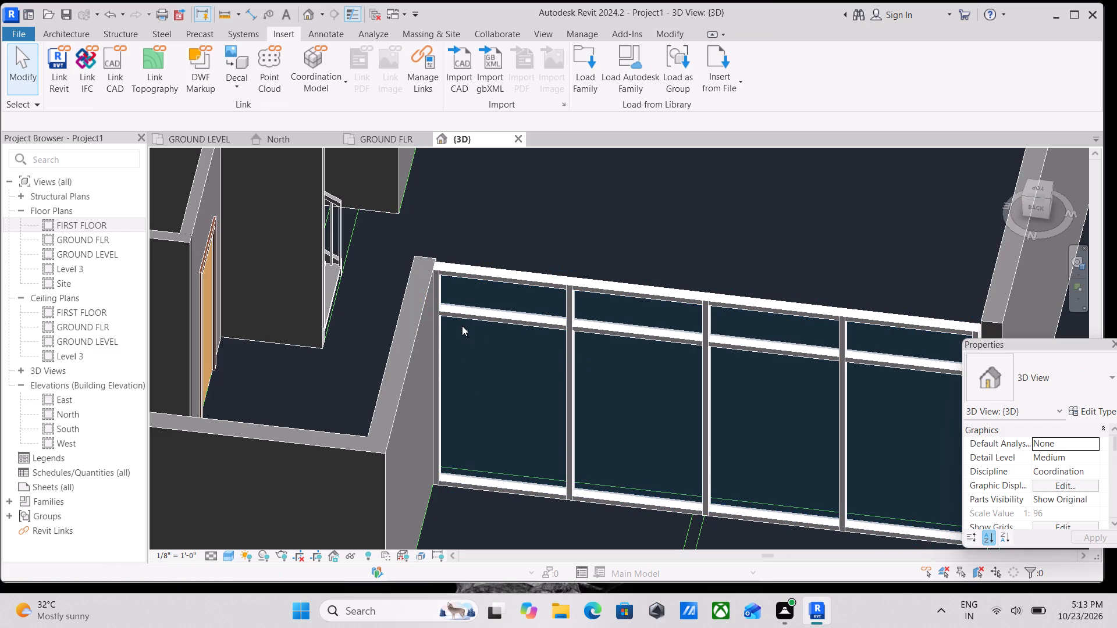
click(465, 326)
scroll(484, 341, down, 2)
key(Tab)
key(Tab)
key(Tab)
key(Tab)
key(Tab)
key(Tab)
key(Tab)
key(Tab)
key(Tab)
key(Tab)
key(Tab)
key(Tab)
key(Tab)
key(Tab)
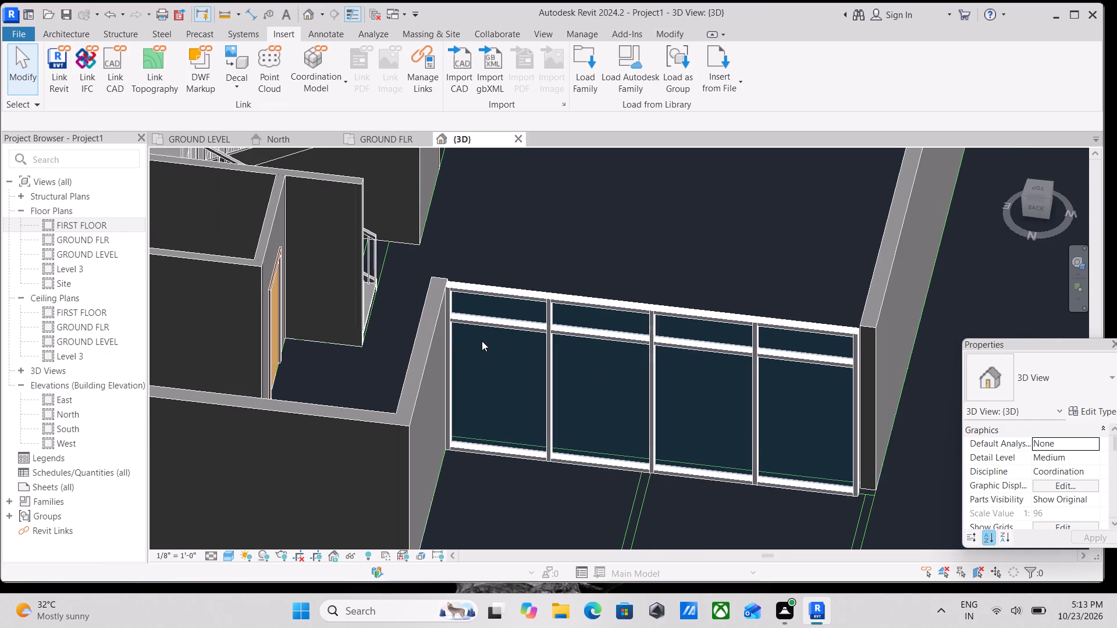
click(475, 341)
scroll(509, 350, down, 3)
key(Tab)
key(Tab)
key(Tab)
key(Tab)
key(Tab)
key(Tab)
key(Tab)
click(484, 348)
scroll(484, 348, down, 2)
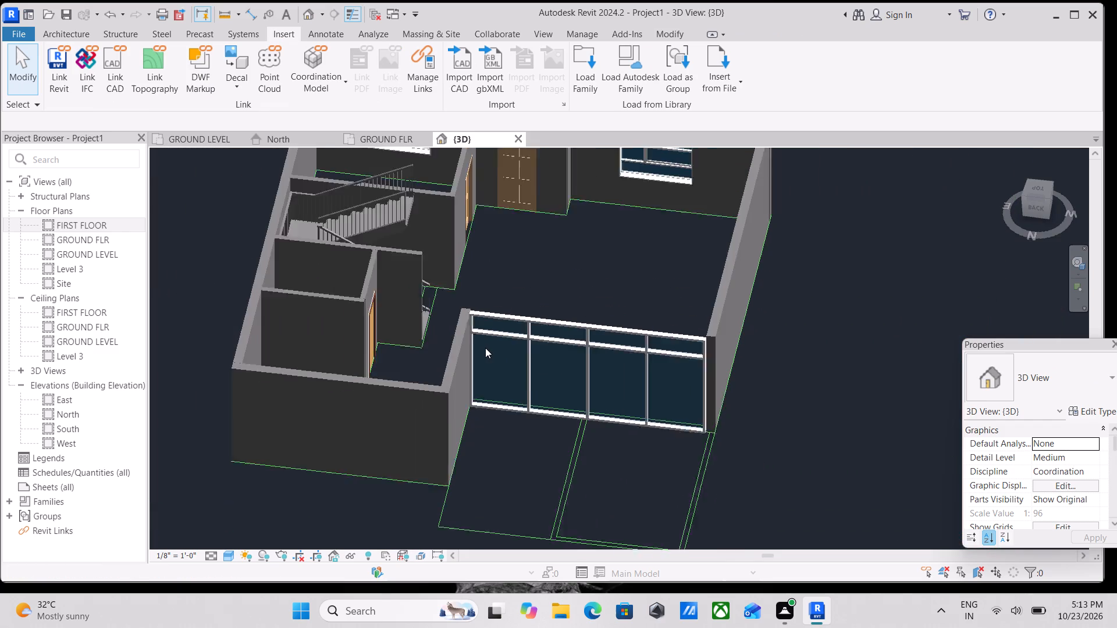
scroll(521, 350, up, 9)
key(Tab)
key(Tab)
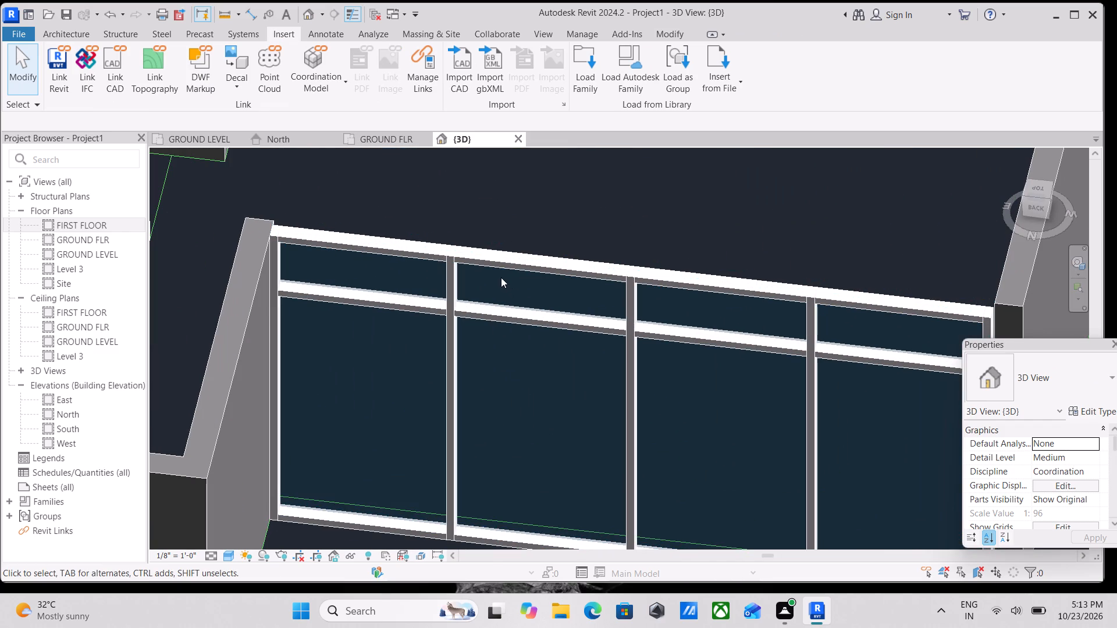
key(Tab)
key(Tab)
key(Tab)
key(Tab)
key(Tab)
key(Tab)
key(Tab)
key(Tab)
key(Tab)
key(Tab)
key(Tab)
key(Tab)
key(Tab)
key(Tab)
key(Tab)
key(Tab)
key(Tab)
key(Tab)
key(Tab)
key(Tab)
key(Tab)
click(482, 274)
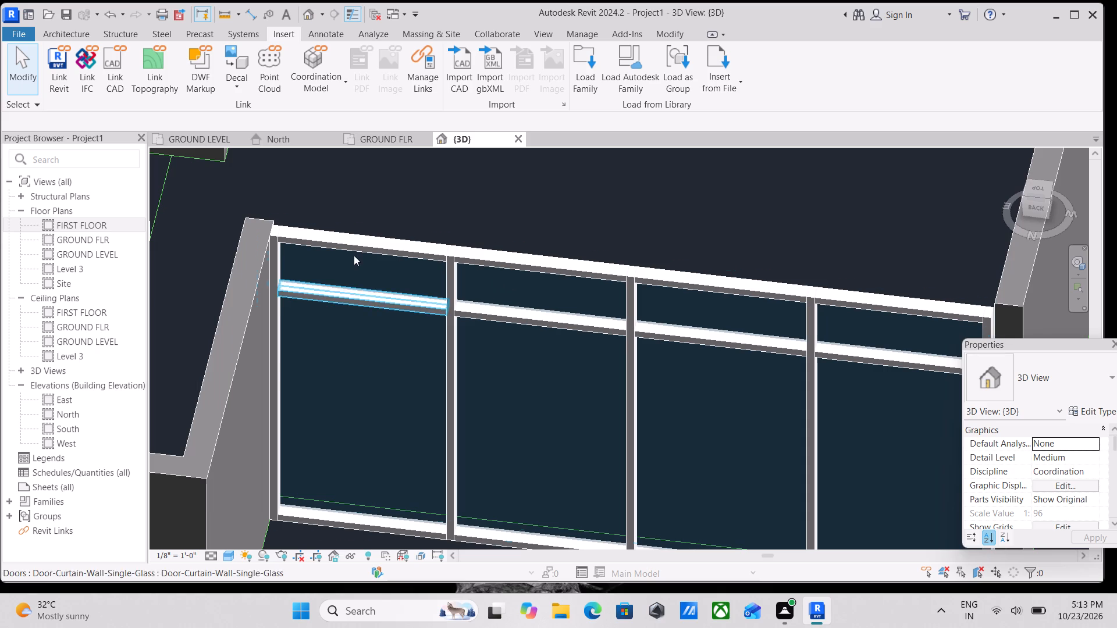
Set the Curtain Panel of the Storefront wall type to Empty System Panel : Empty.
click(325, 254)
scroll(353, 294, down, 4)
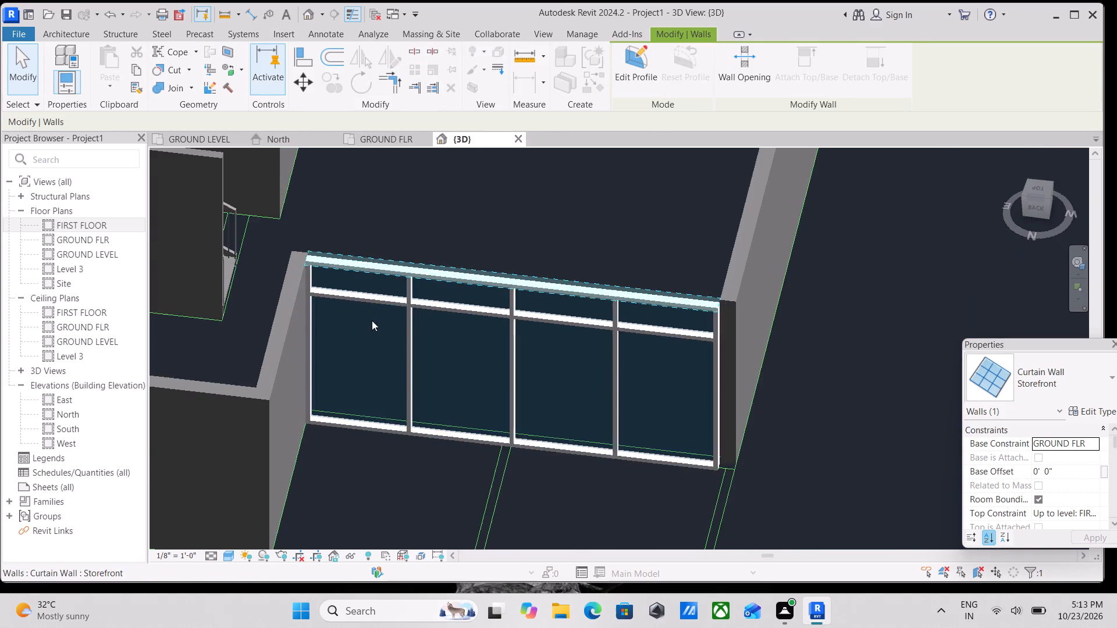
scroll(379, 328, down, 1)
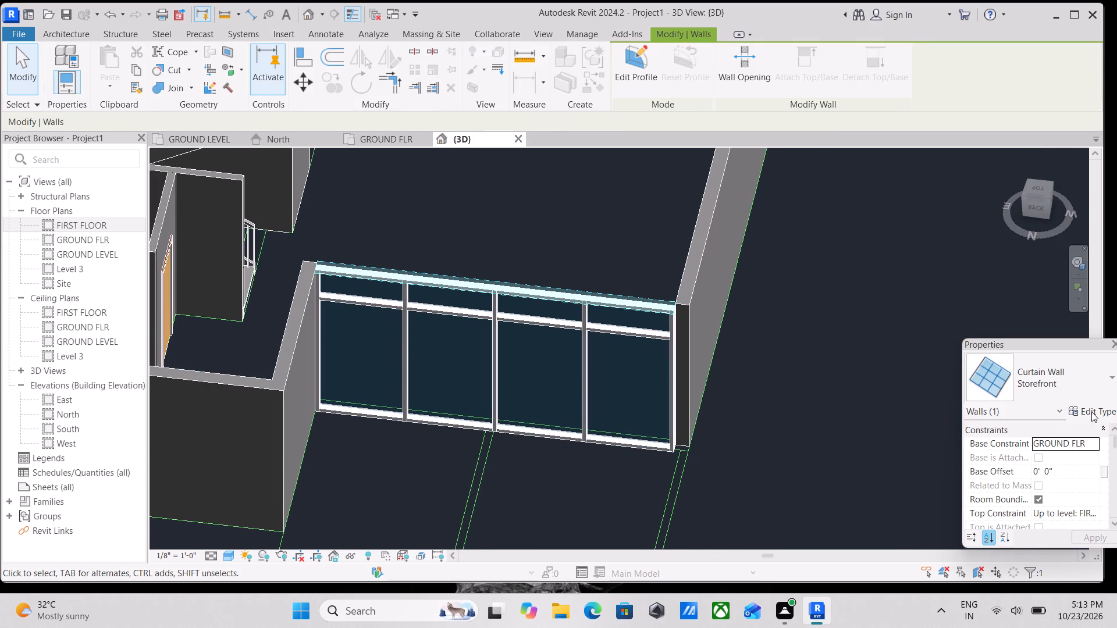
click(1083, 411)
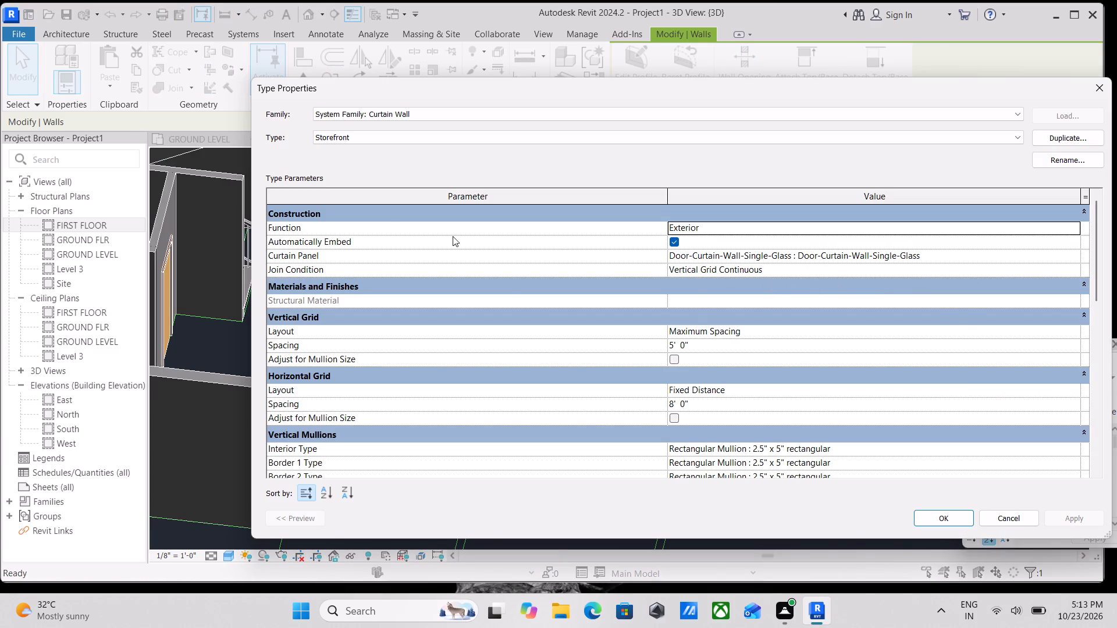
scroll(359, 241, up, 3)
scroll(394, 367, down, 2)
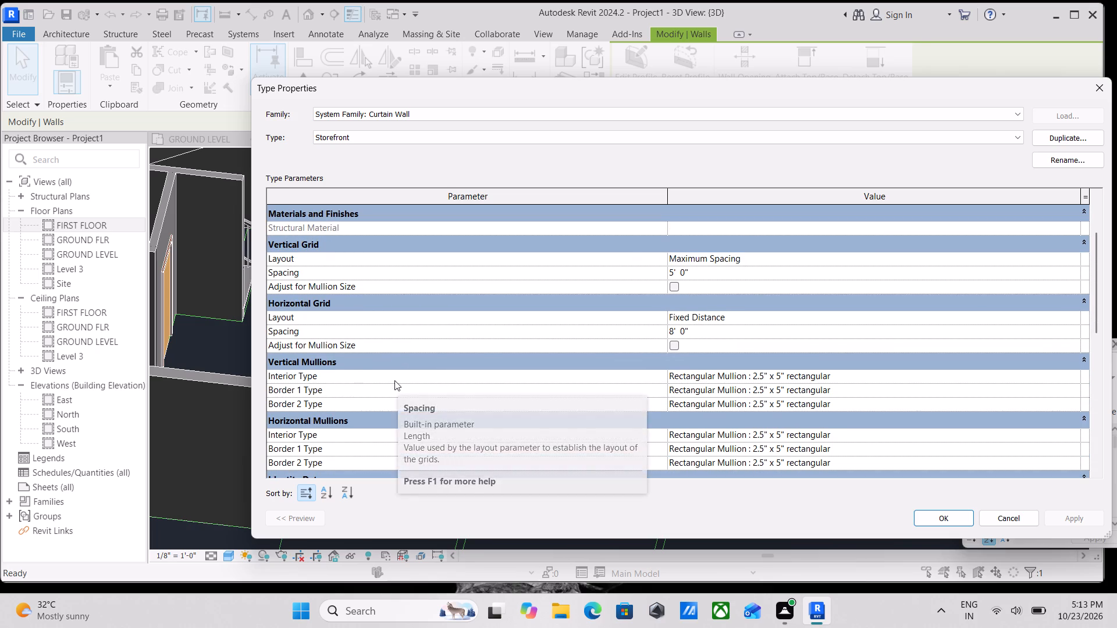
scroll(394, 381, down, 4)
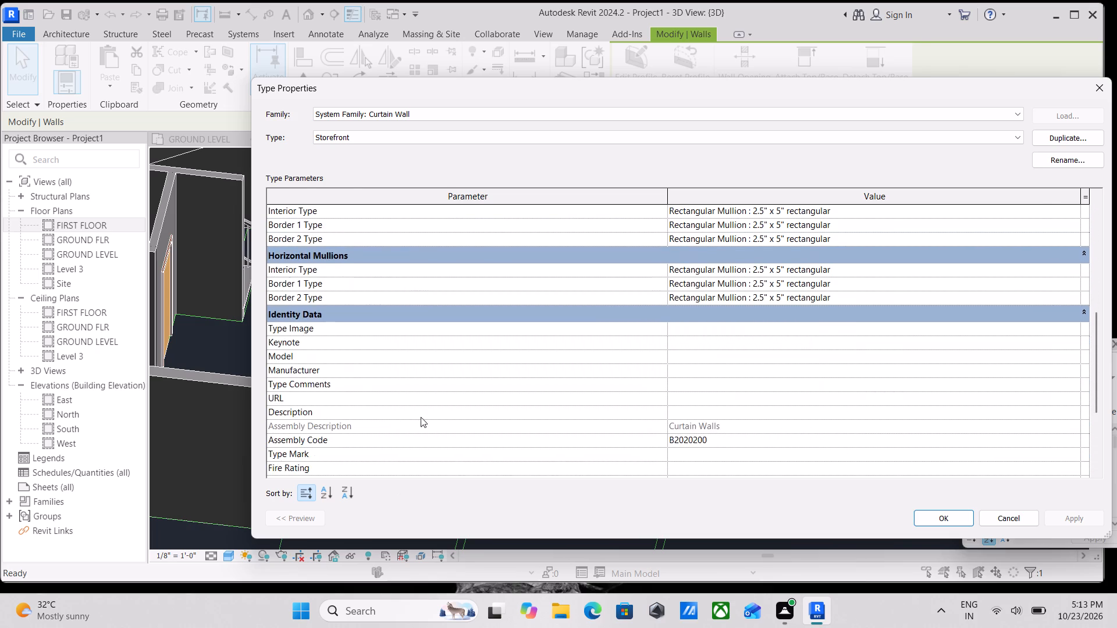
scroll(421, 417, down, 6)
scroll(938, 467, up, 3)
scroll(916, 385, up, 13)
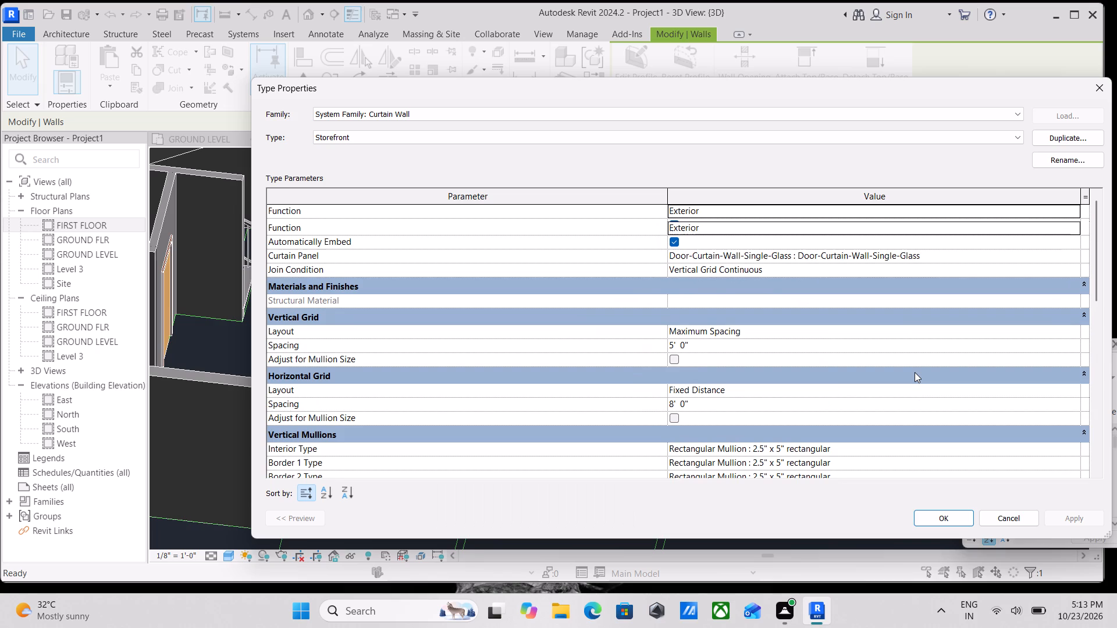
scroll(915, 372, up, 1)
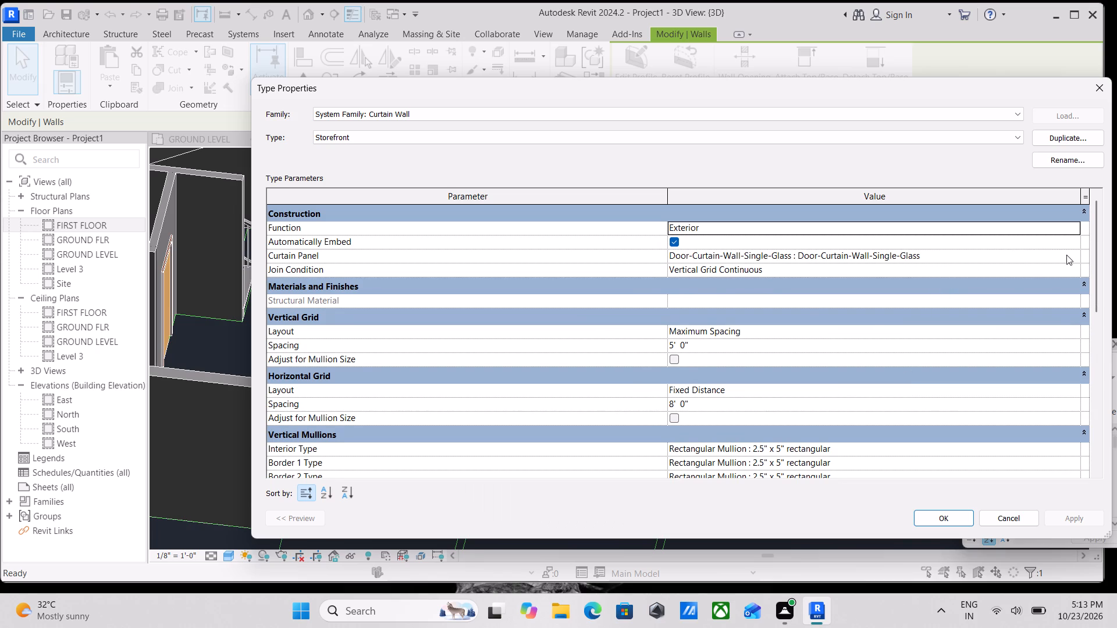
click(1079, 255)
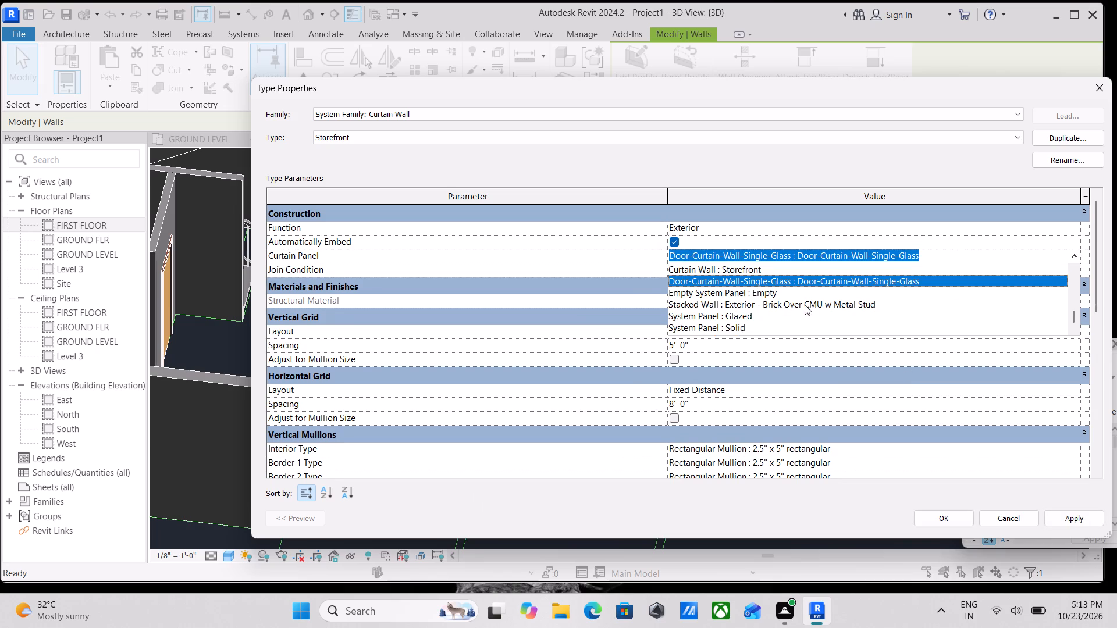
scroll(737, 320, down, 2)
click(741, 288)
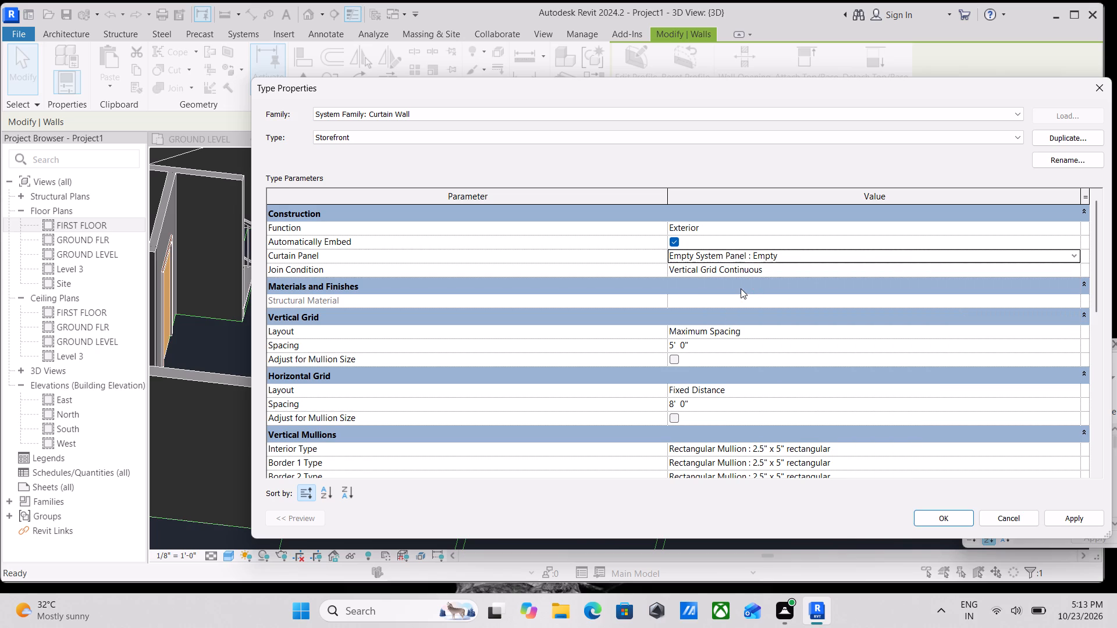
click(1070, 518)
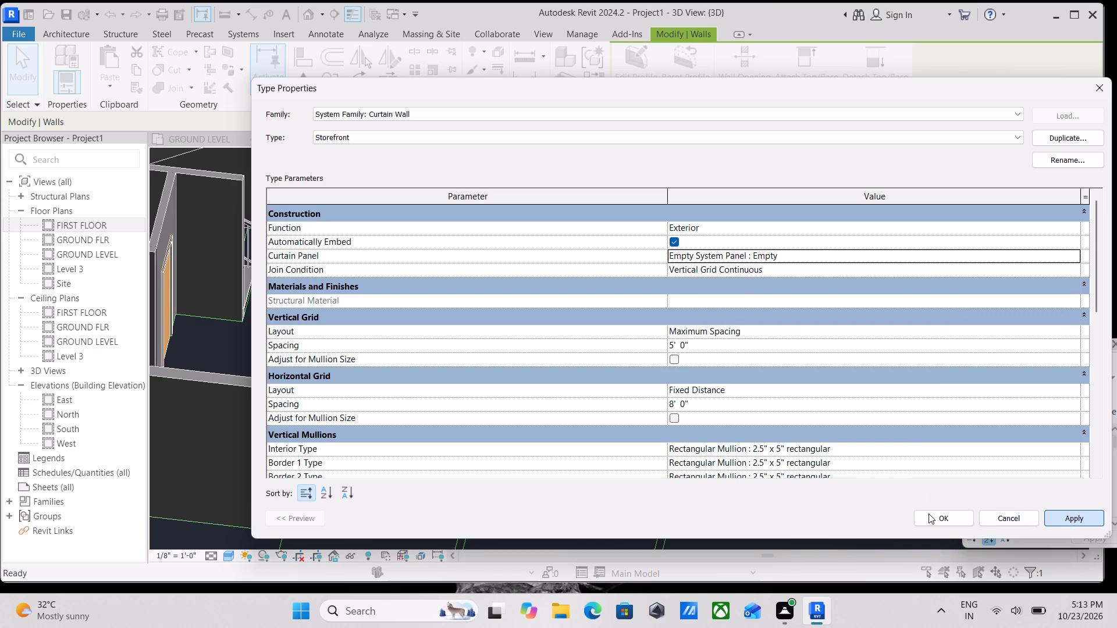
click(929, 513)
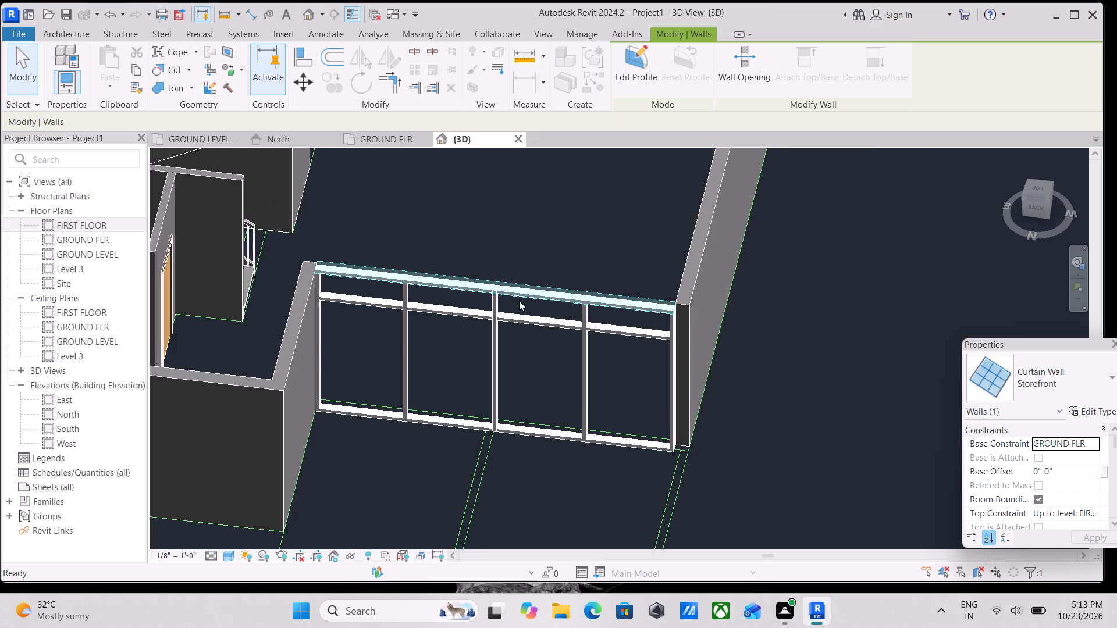
Examine the Storefront wall's openings and mullions in 3D from several sides and up close.
scroll(408, 248, up, 7)
scroll(488, 350, down, 9)
scroll(550, 345, down, 2)
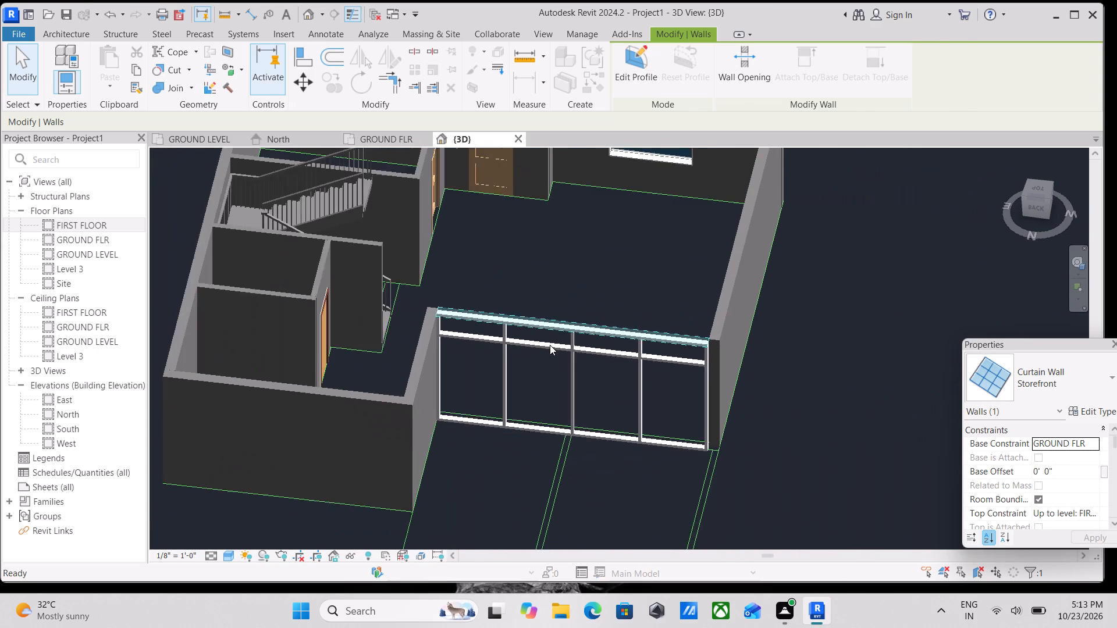
scroll(550, 345, down, 3)
shift+middle_drag(549, 334, 341, 407)
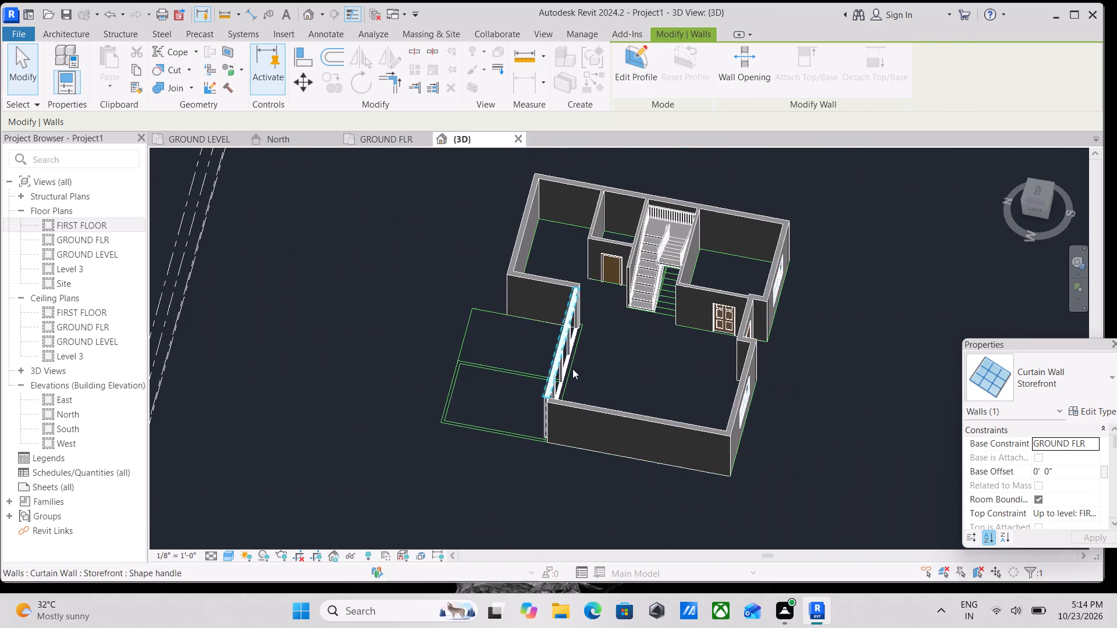
scroll(572, 367, up, 12)
key(Escape)
scroll(549, 300, up, 4)
scroll(588, 341, down, 4)
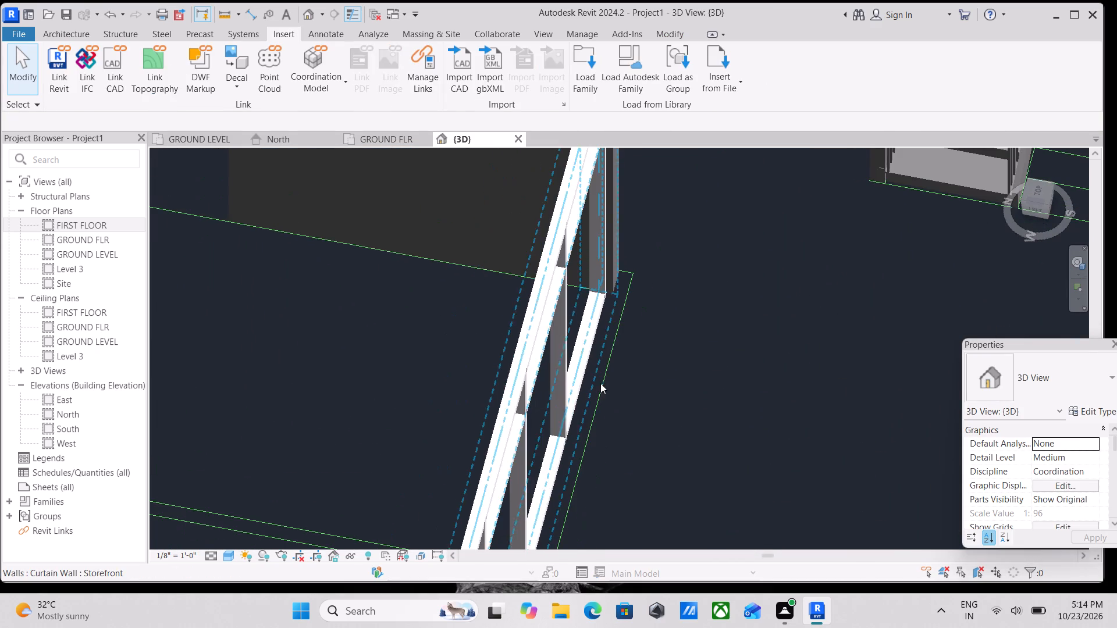
shift+middle_drag(600, 384, 784, 292)
middle_drag(657, 329, 735, 299)
click(375, 336)
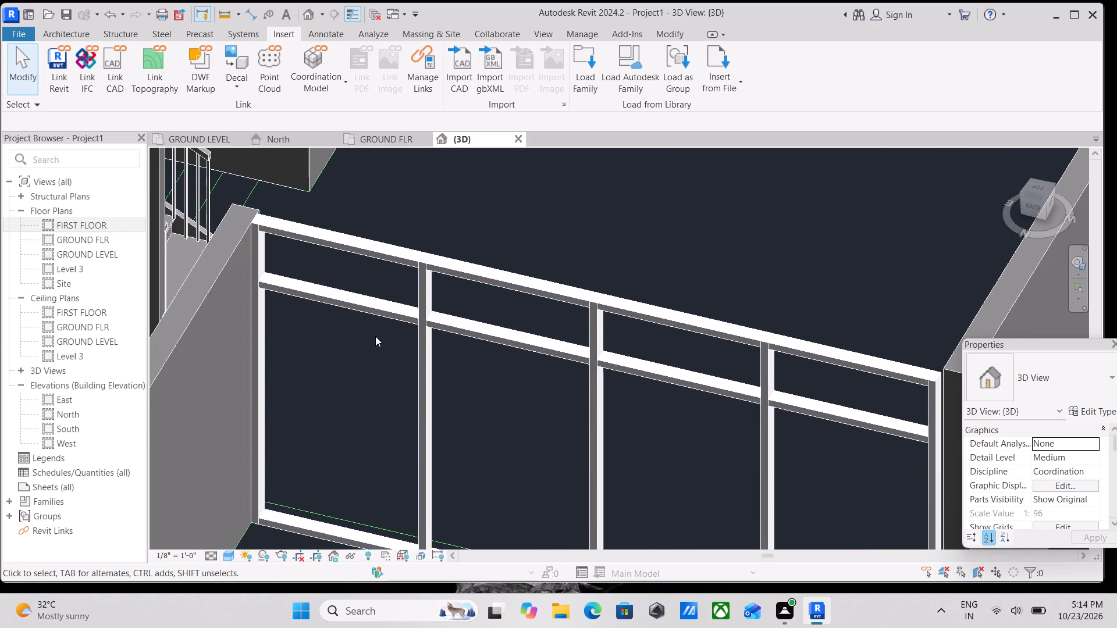
Set the Curtain Panel of the Storefront wall type to System Panel : Glazed and apply it.
click(266, 331)
scroll(341, 335, down, 2)
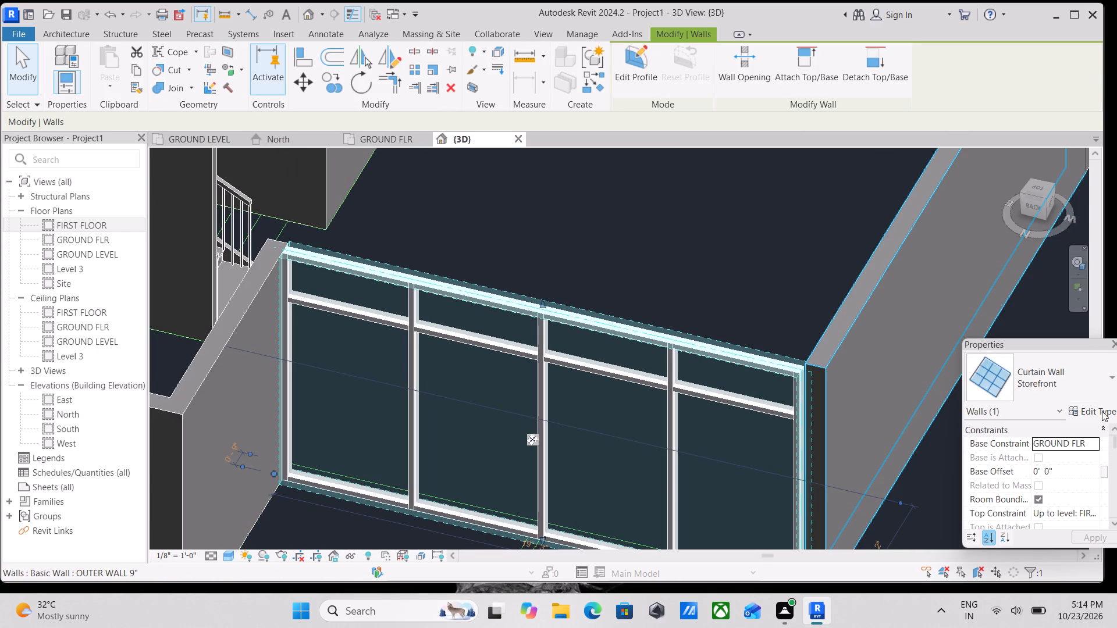
click(1102, 411)
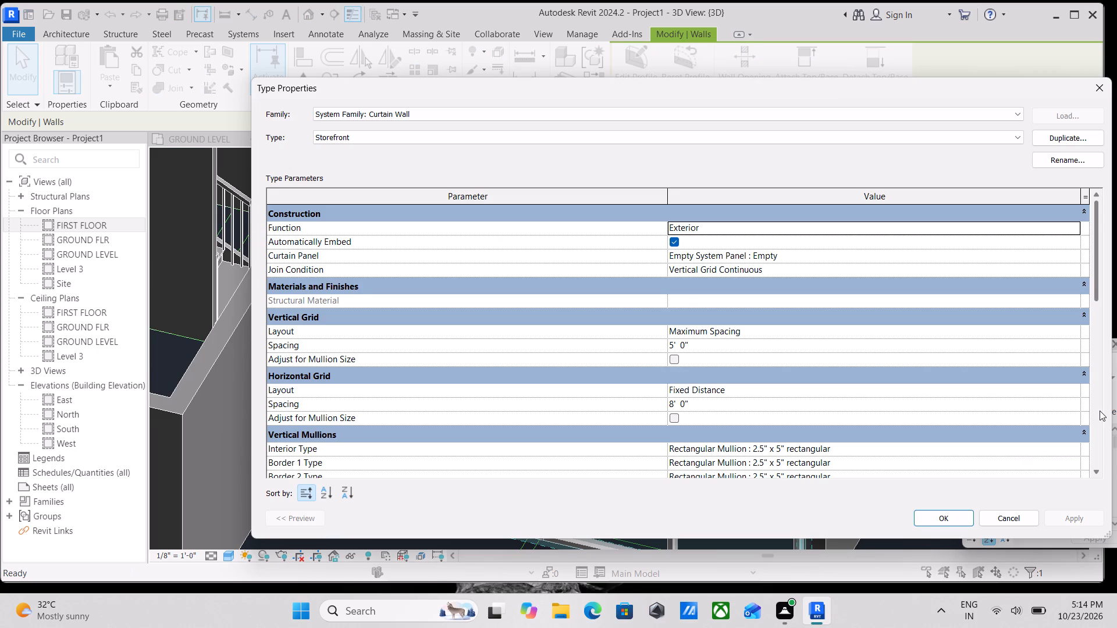
click(802, 258)
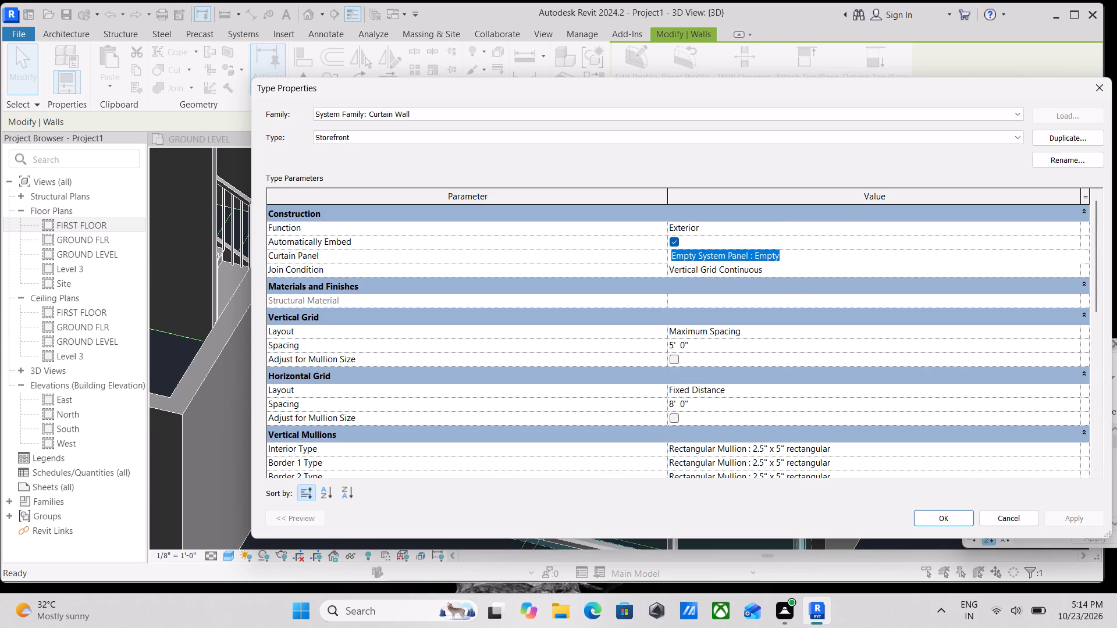
click(1066, 259)
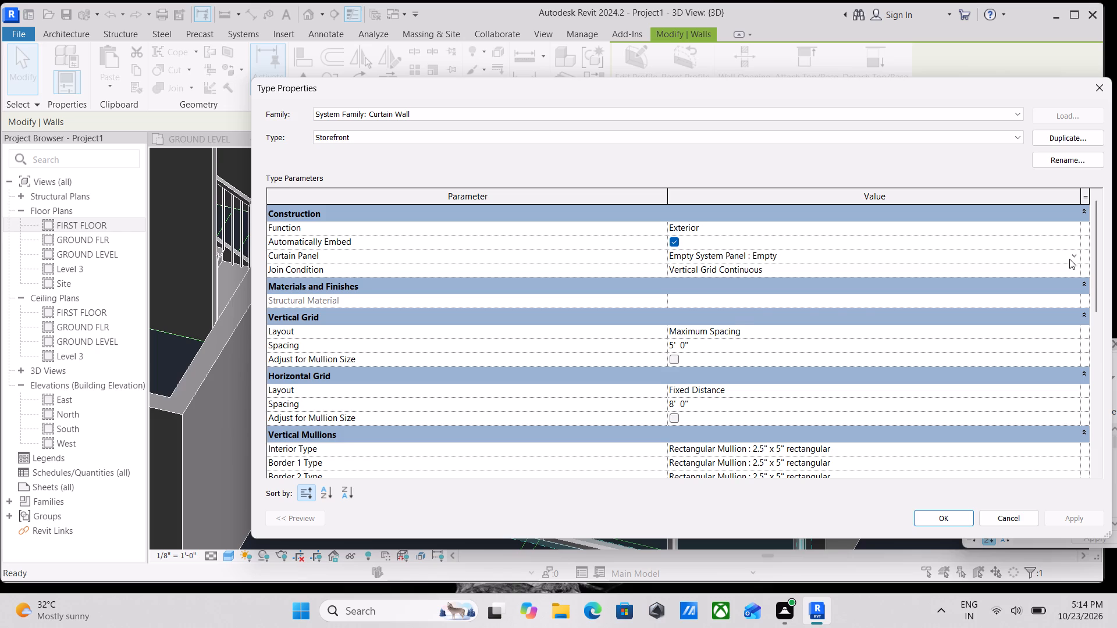
click(1072, 255)
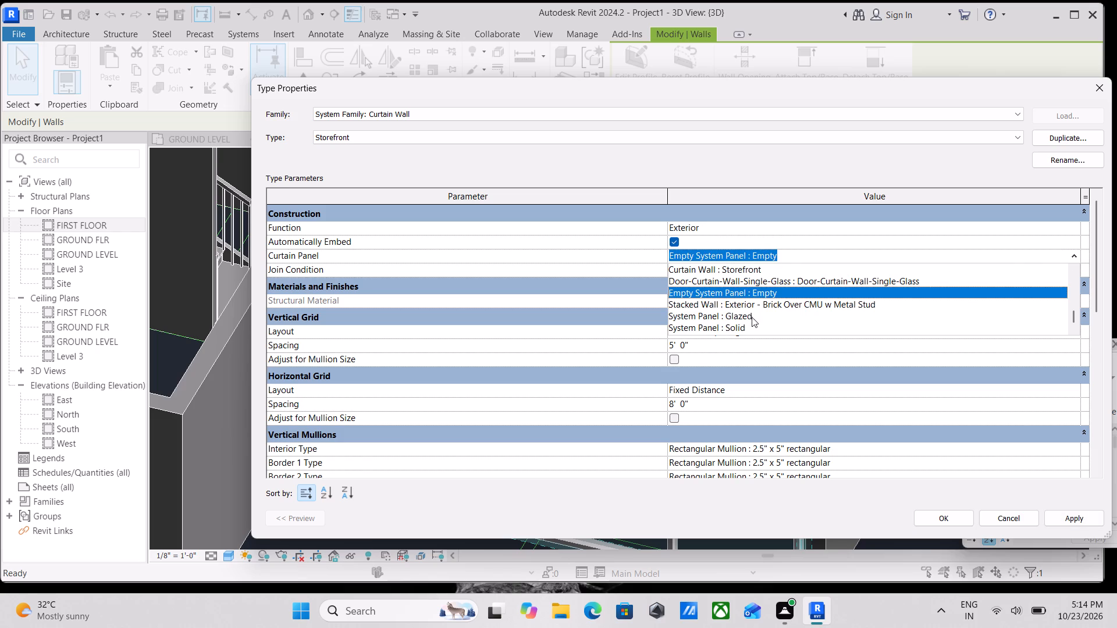
scroll(754, 320, up, 3)
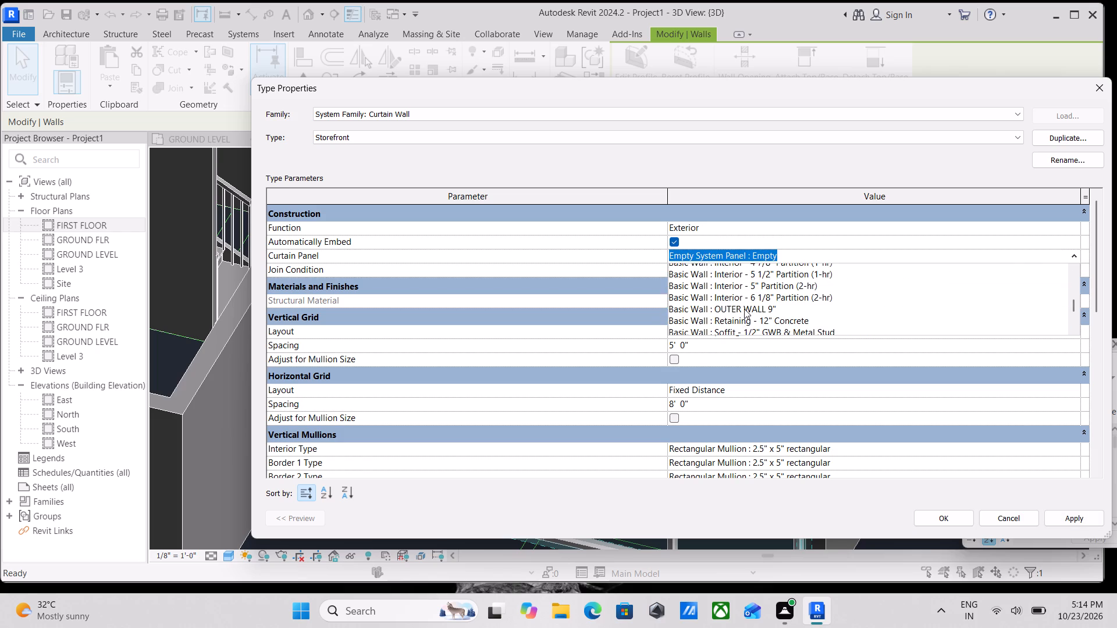
scroll(744, 309, up, 8)
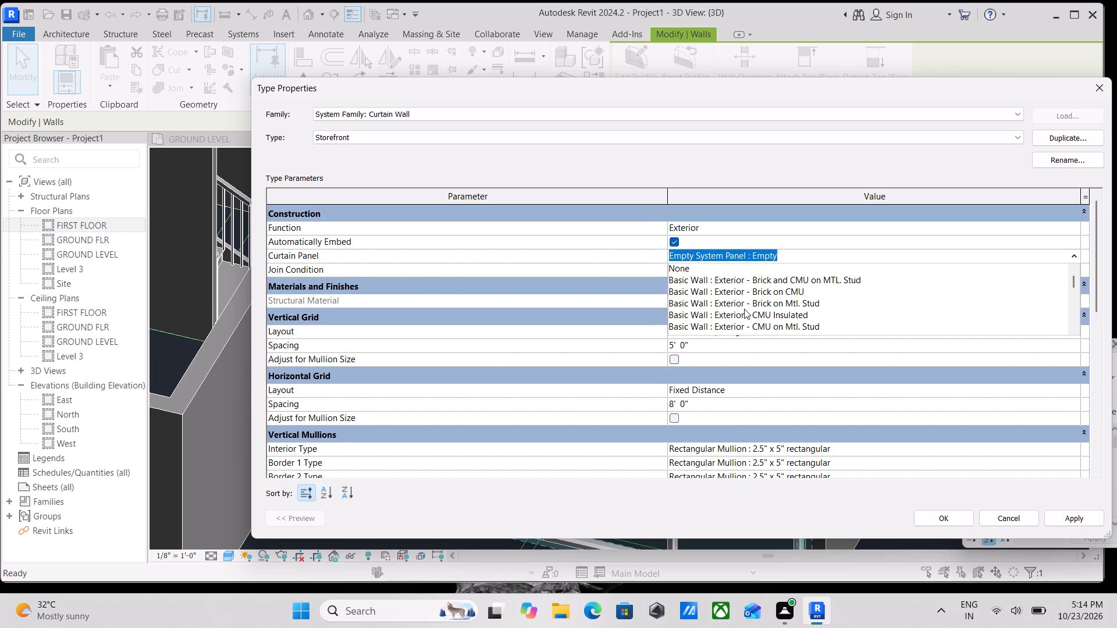
scroll(744, 309, up, 4)
scroll(744, 309, down, 9)
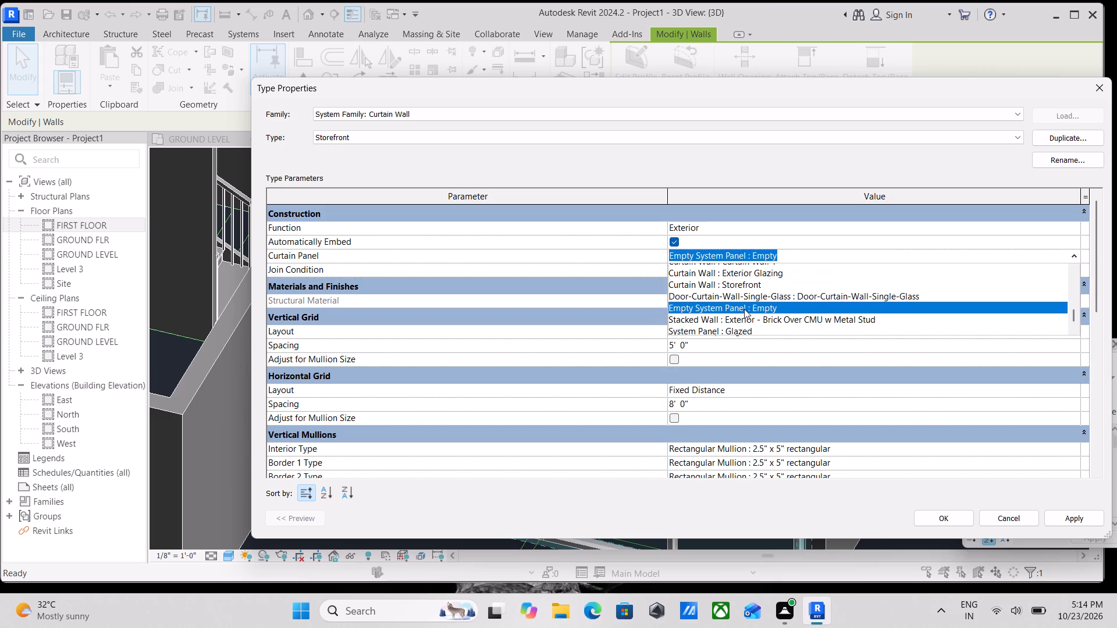
scroll(744, 309, down, 7)
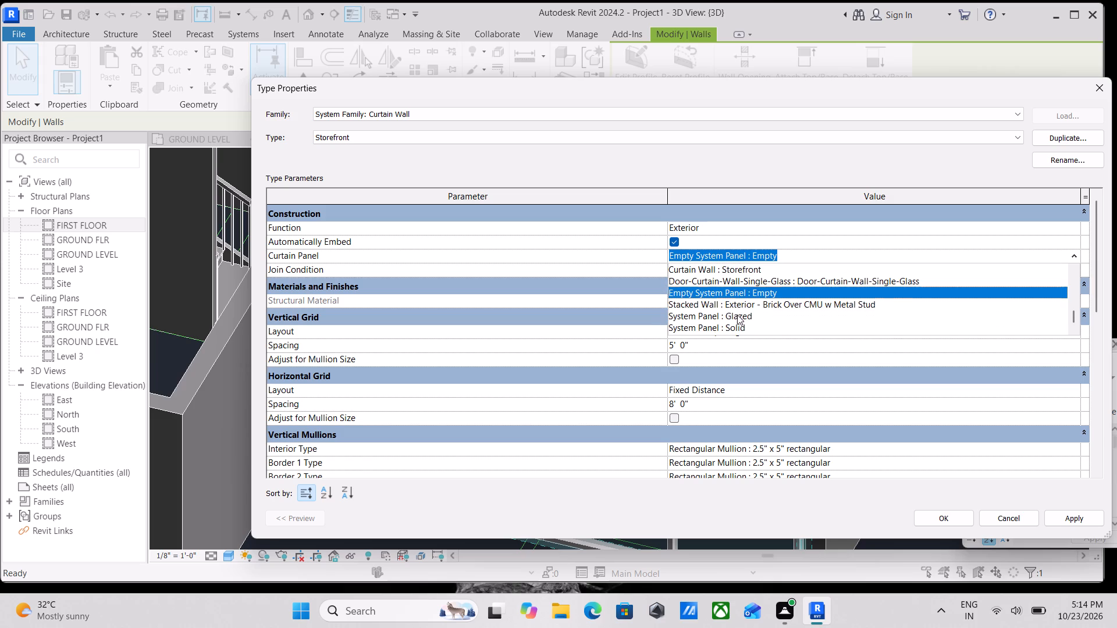
scroll(737, 315, down, 2)
click(749, 317)
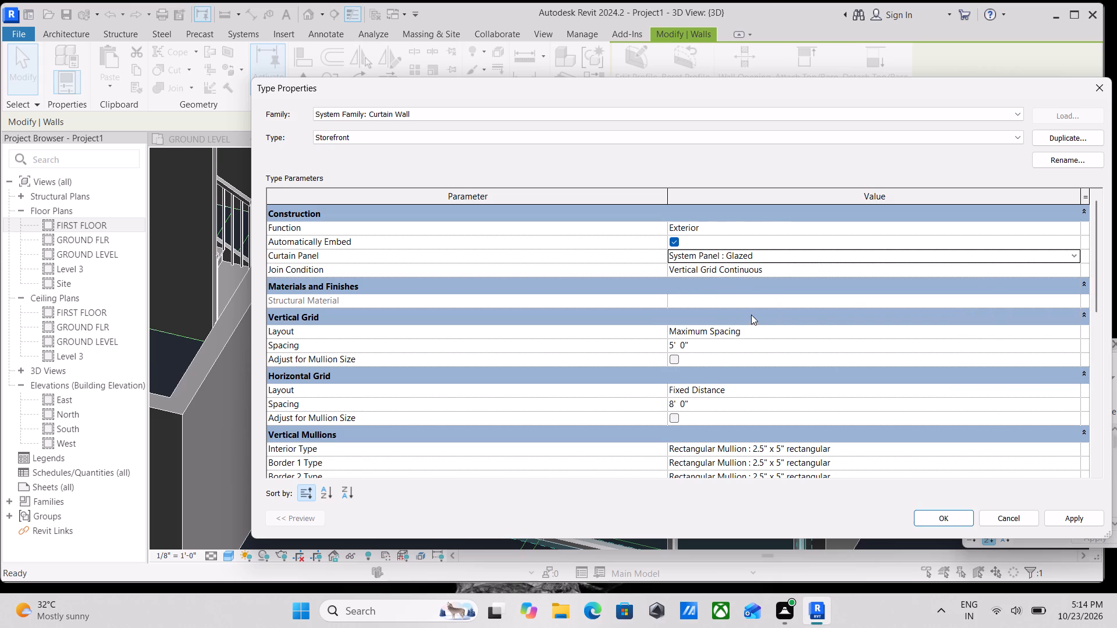
scroll(865, 438, down, 7)
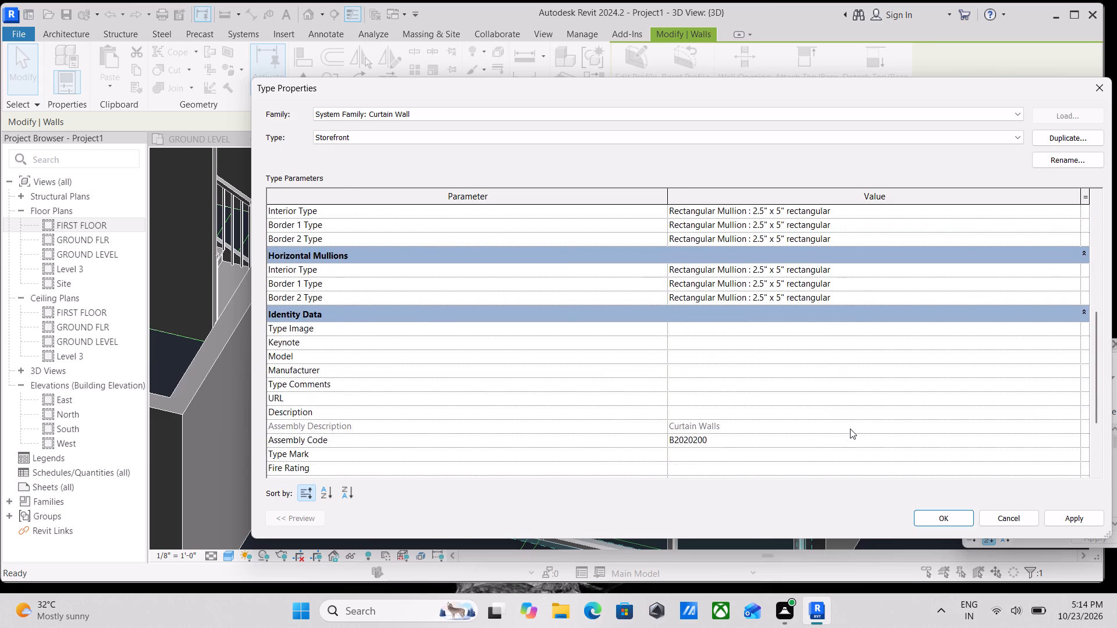
scroll(846, 430, down, 4)
click(1066, 513)
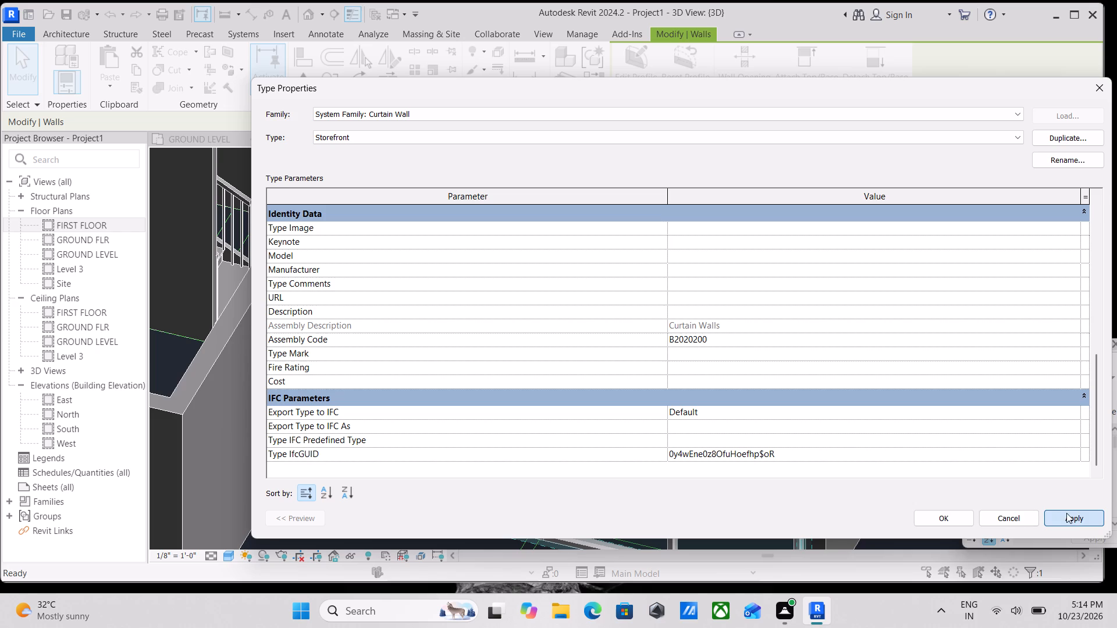
Close the Storefront type settings and examine the glazed curtain wall in the 3D view.
click(936, 517)
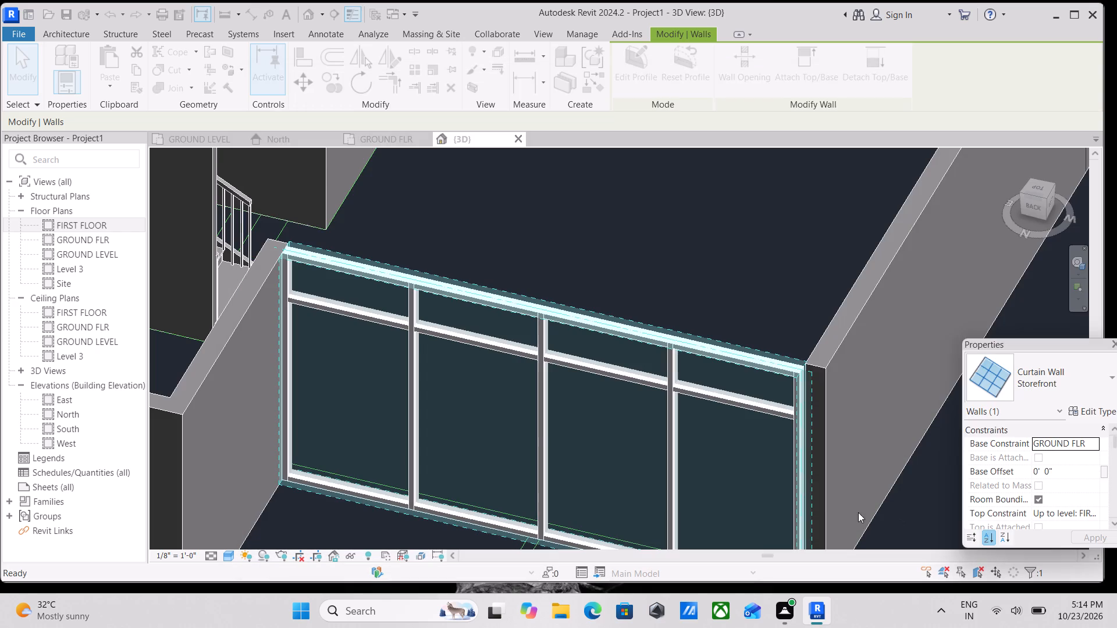
scroll(515, 362, up, 3)
scroll(514, 361, down, 2)
middle_drag(514, 361, 636, 354)
scroll(556, 358, down, 1)
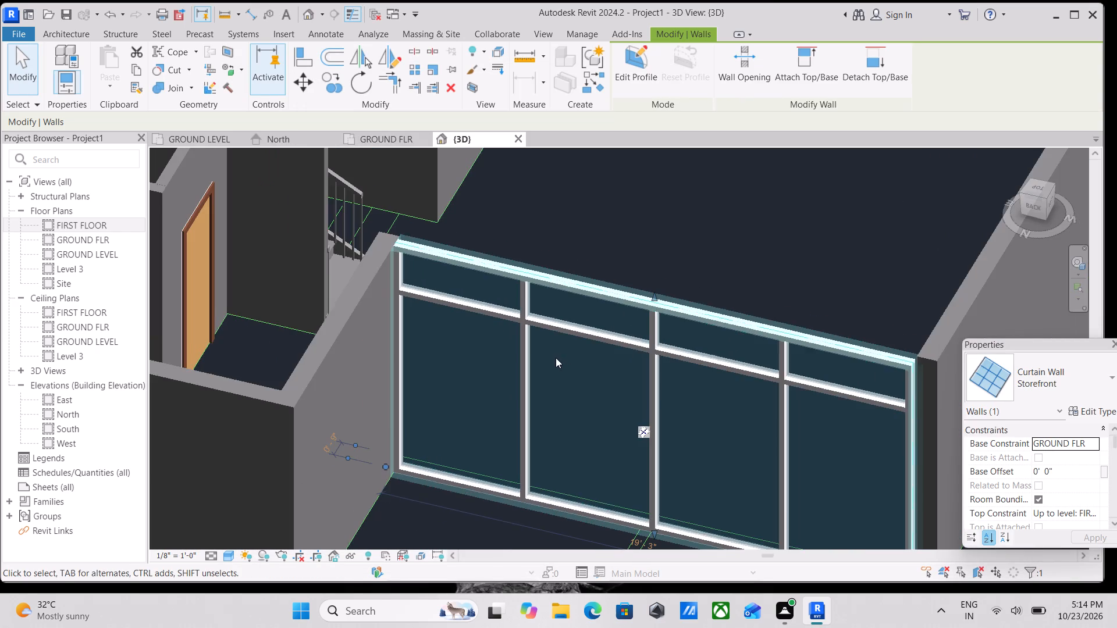
key(Escape)
scroll(595, 339, down, 3)
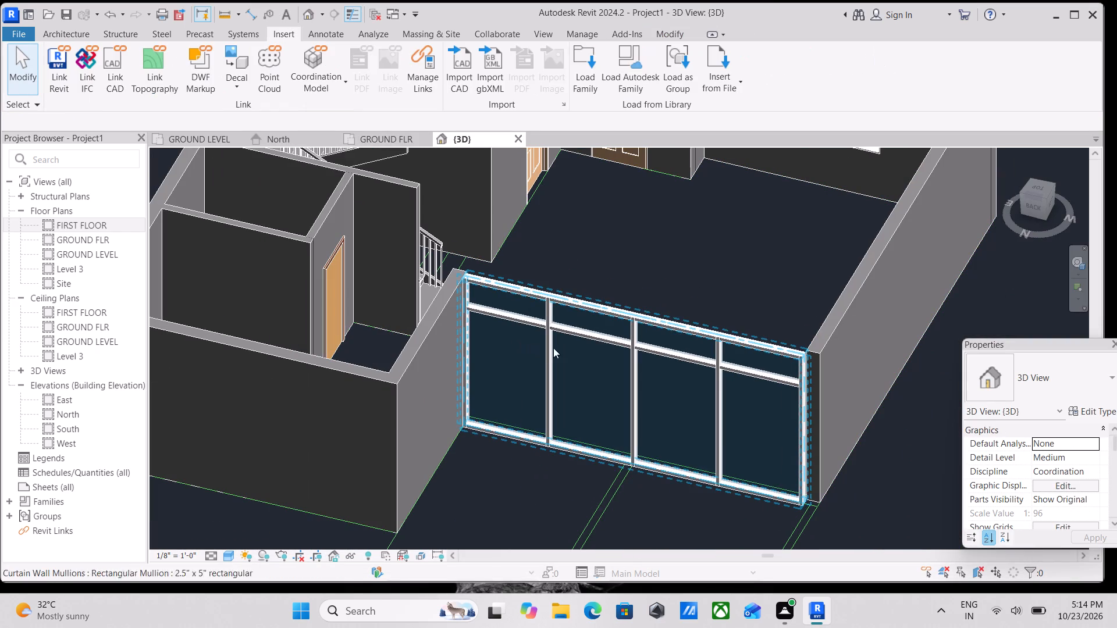
scroll(653, 418, up, 1)
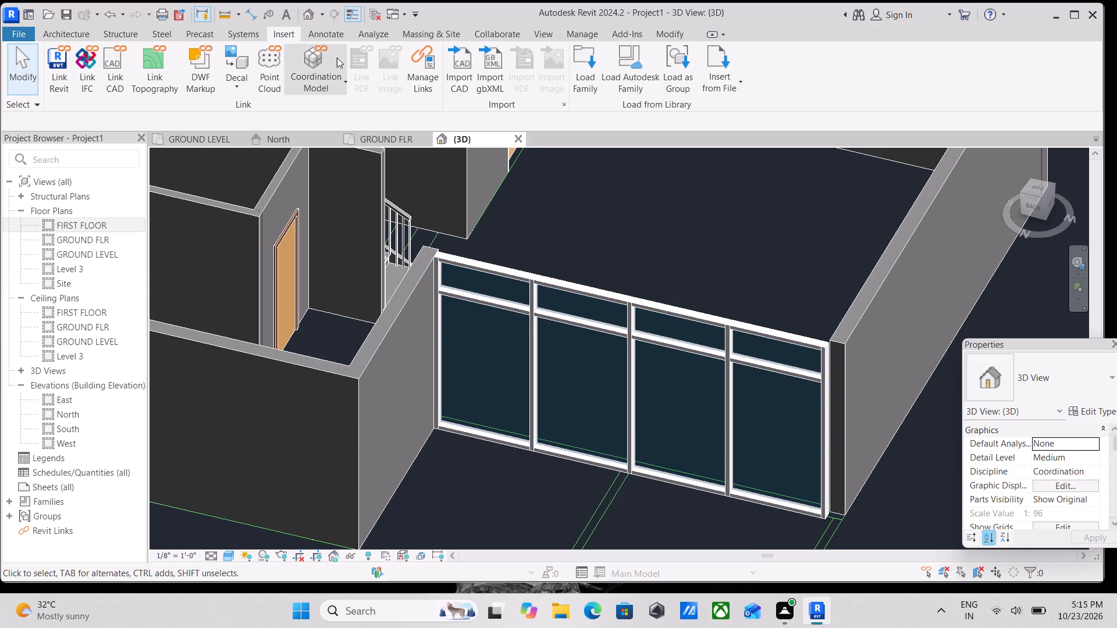
Load the Door-Curtain-Wall-Double-Storefront family from the Doors library folder, comparing it with the other curtain wall door previews.
click(581, 72)
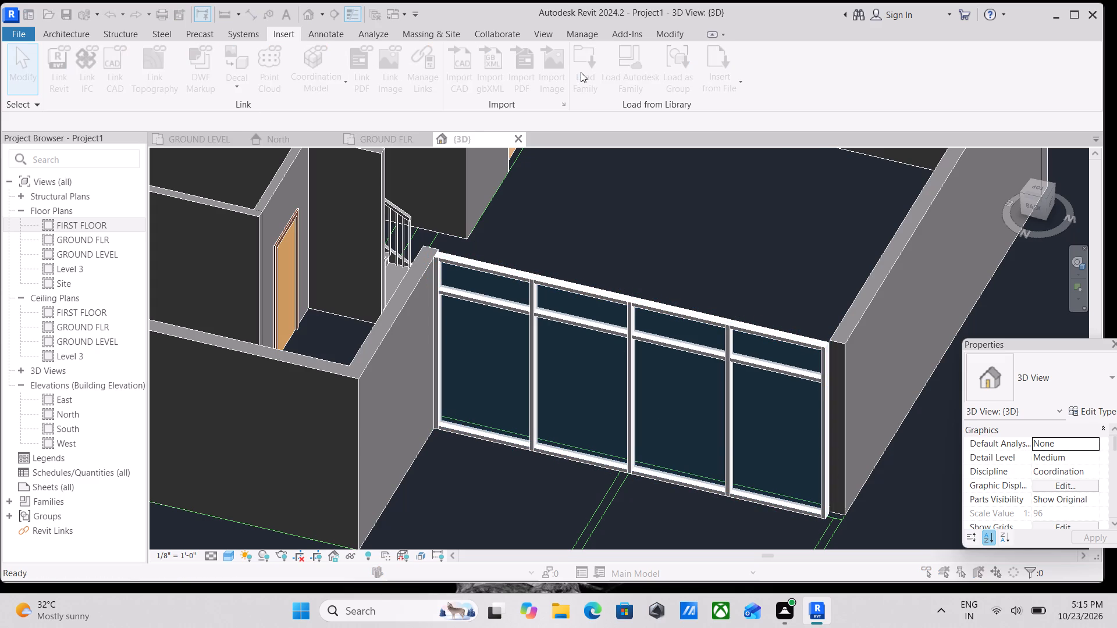
scroll(486, 262, down, 2)
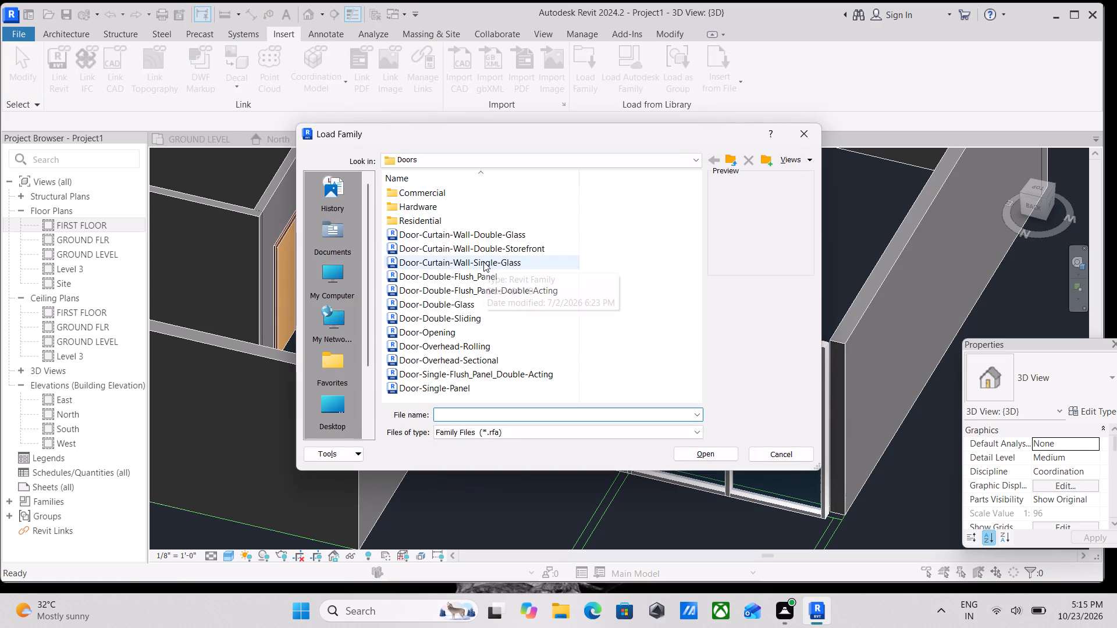
scroll(467, 263, up, 3)
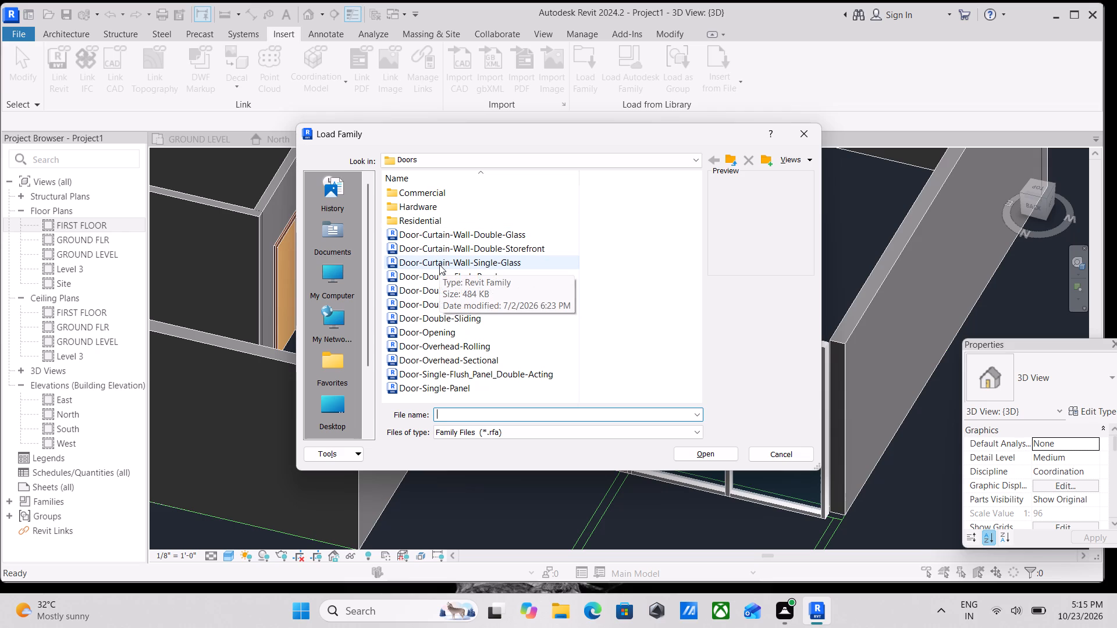
click(439, 265)
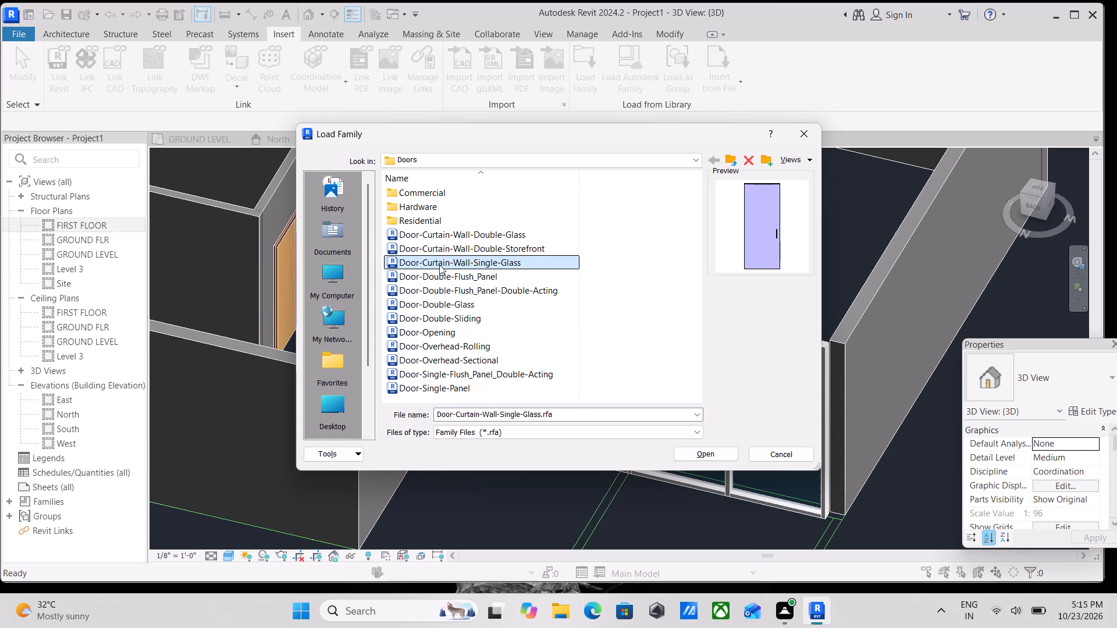
click(430, 247)
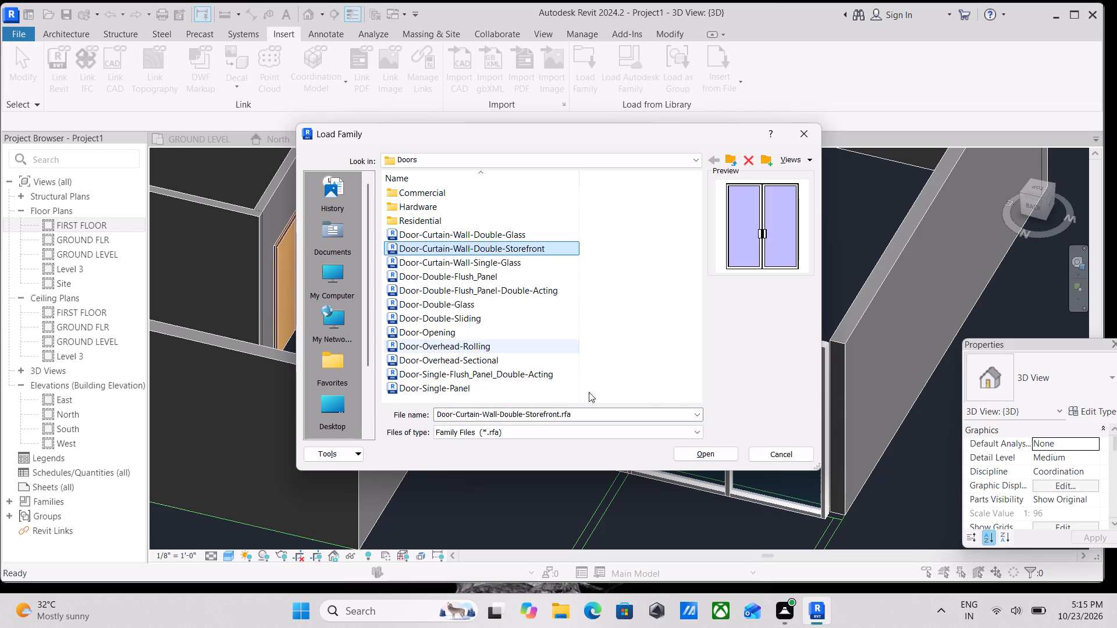
click(513, 240)
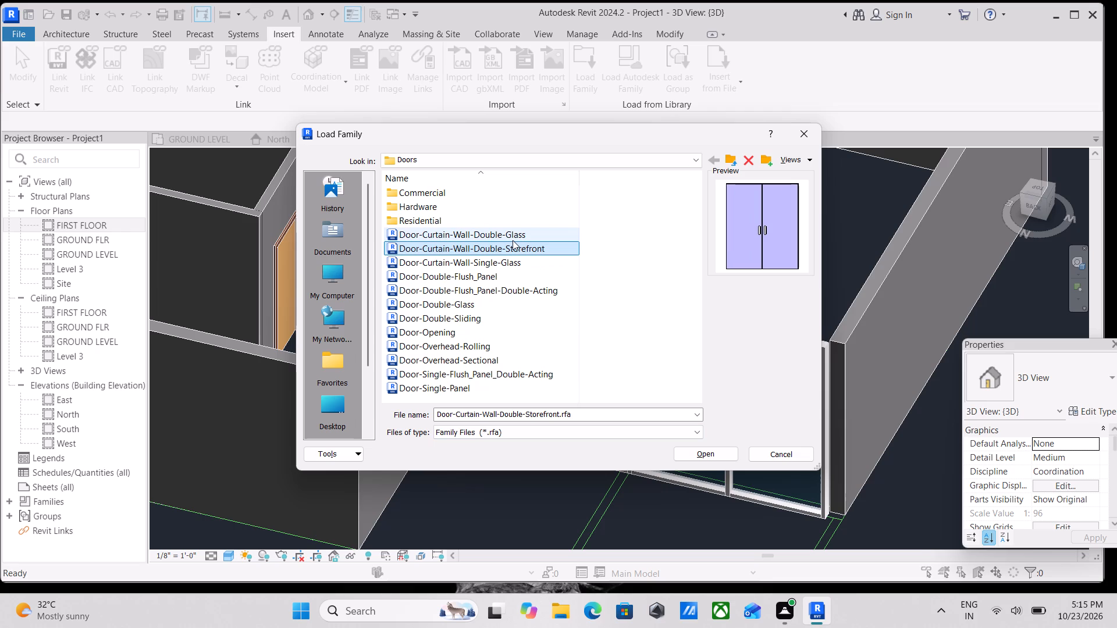
click(512, 250)
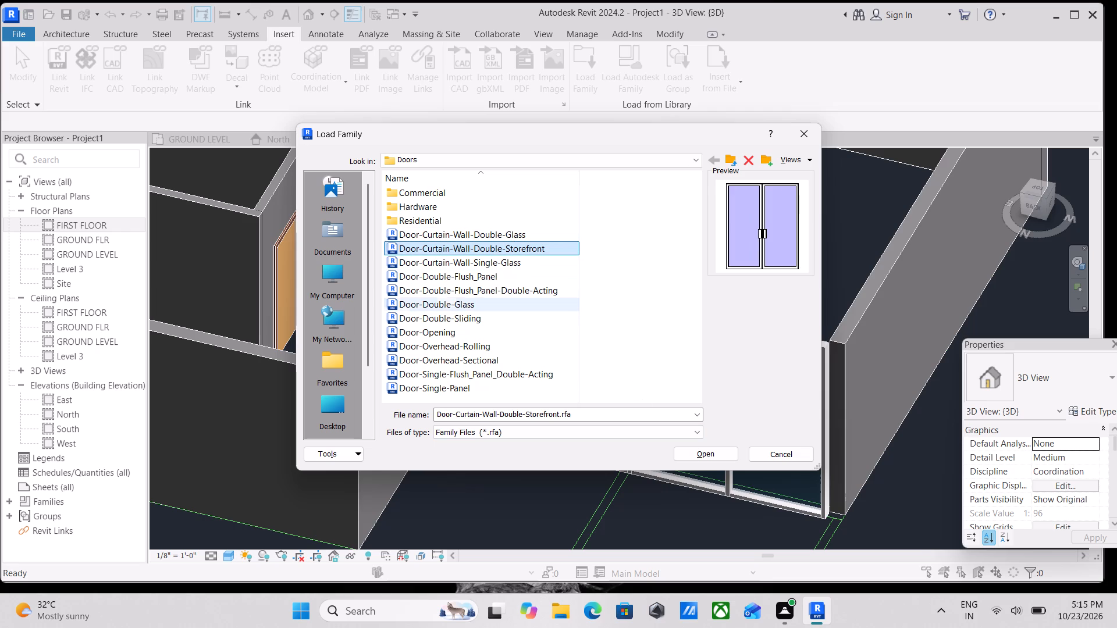
click(710, 452)
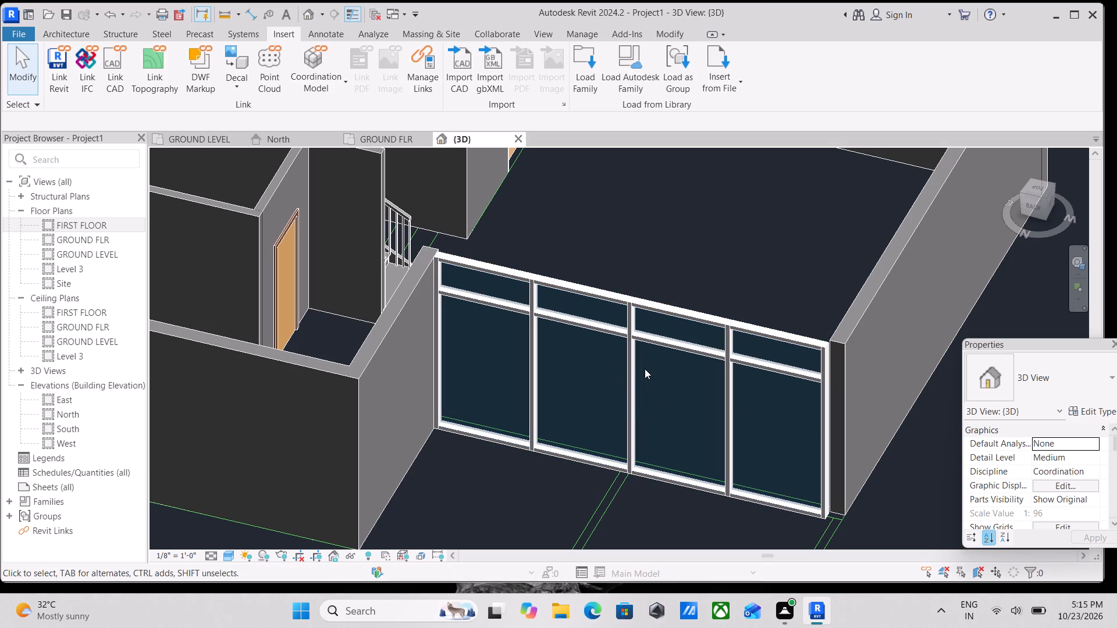
Select the Storefront curtain wall in the 3D view by cycling through the overlapping elements.
key(Tab)
key(Tab)
key(Tab)
key(Tab)
key(Tab)
key(Tab)
key(Tab)
key(Tab)
key(Tab)
key(Tab)
key(Tab)
key(Tab)
key(Tab)
key(Tab)
key(Tab)
key(Tab)
key(Tab)
key(Tab)
key(Tab)
key(Tab)
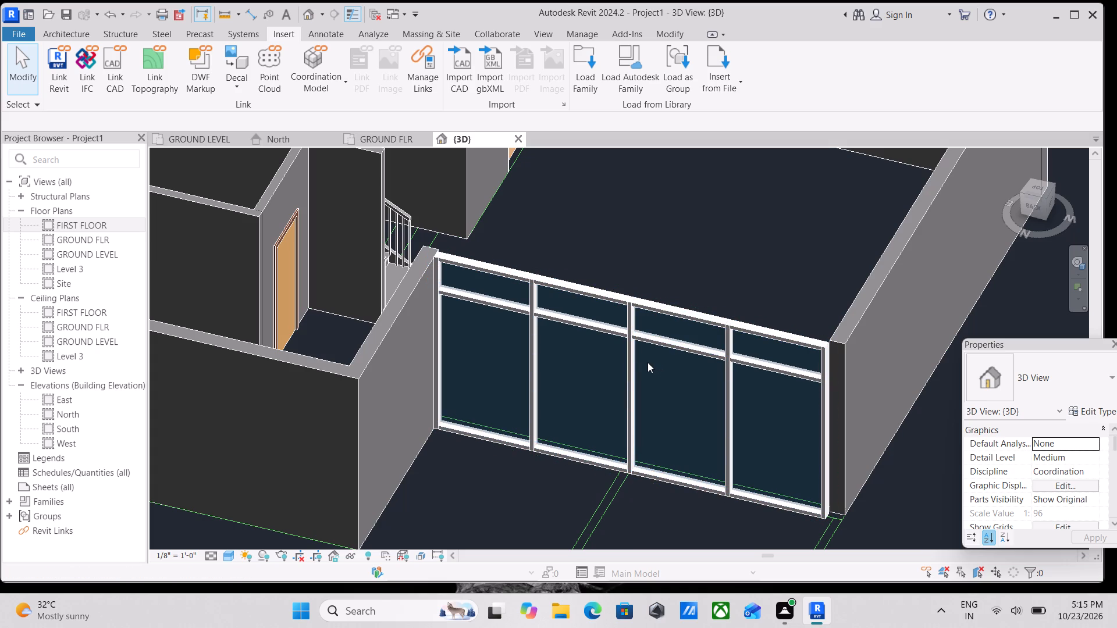
click(576, 301)
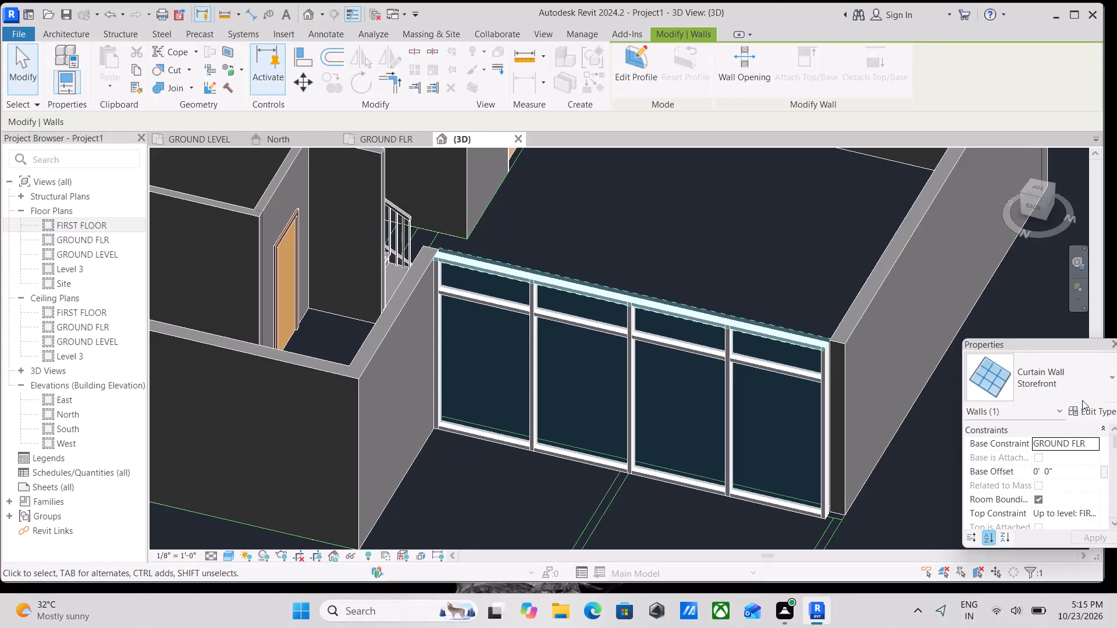
Review the Curtain Panel options available for the Storefront wall type.
click(1105, 411)
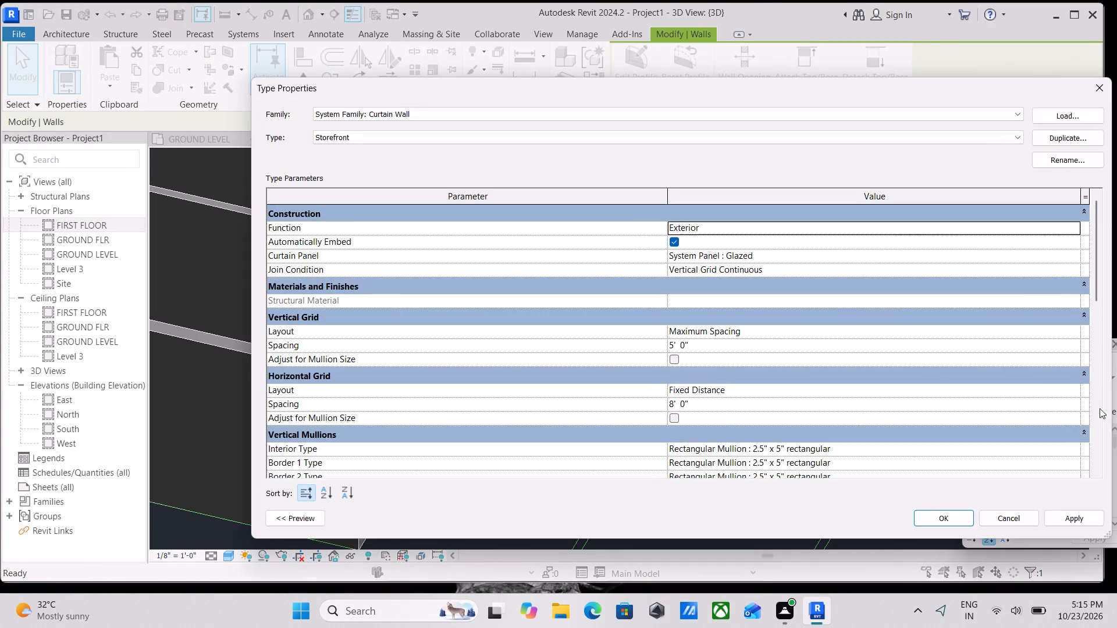
click(830, 255)
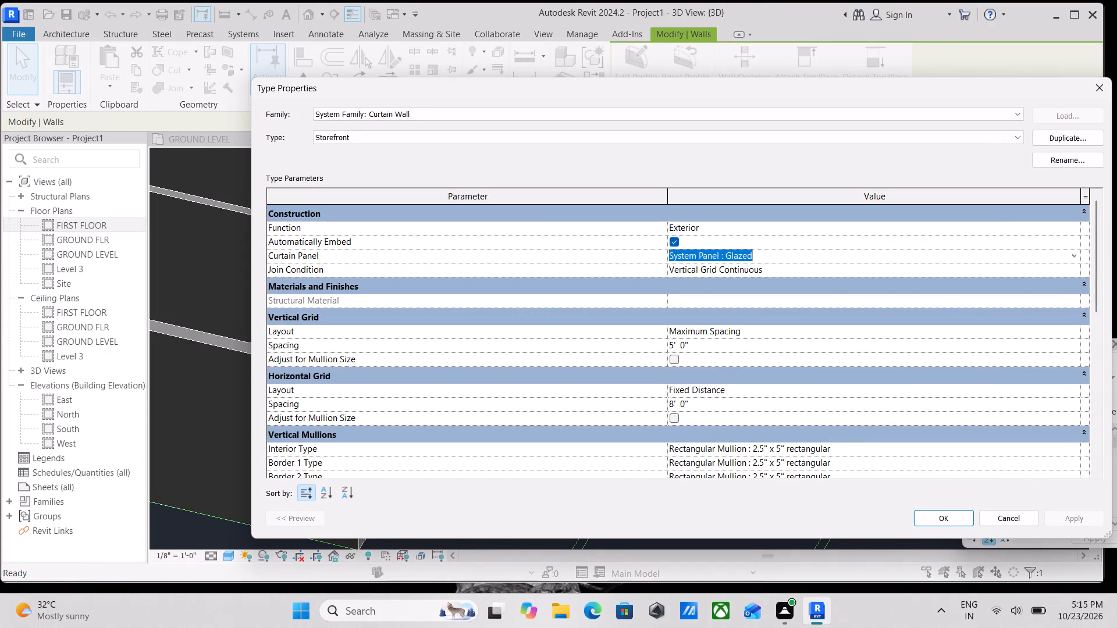
click(1072, 256)
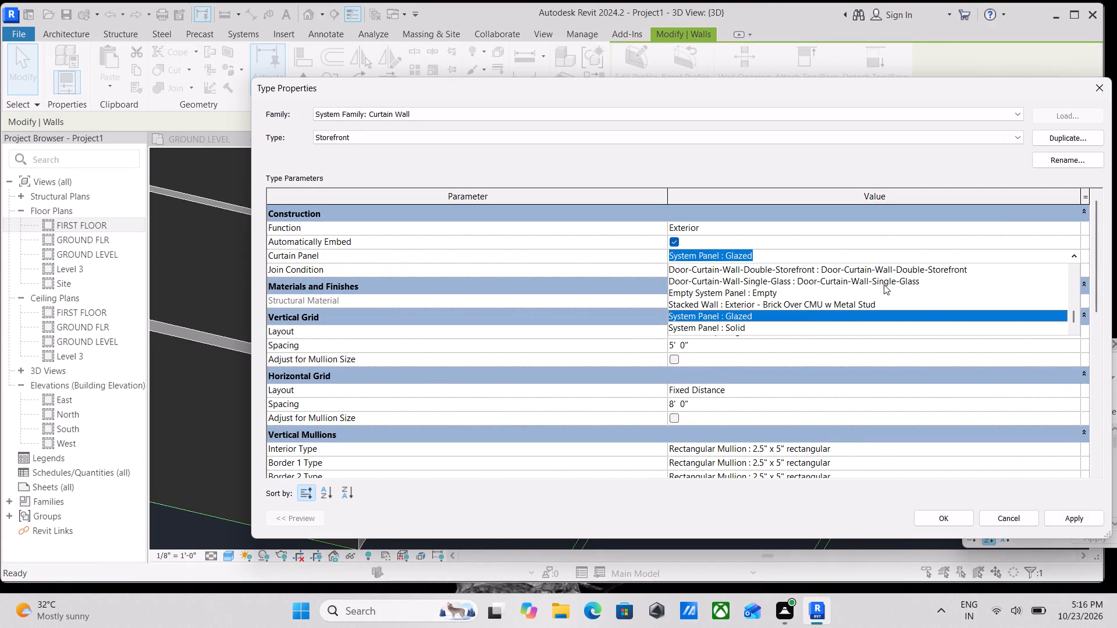
scroll(818, 291, down, 3)
click(1076, 249)
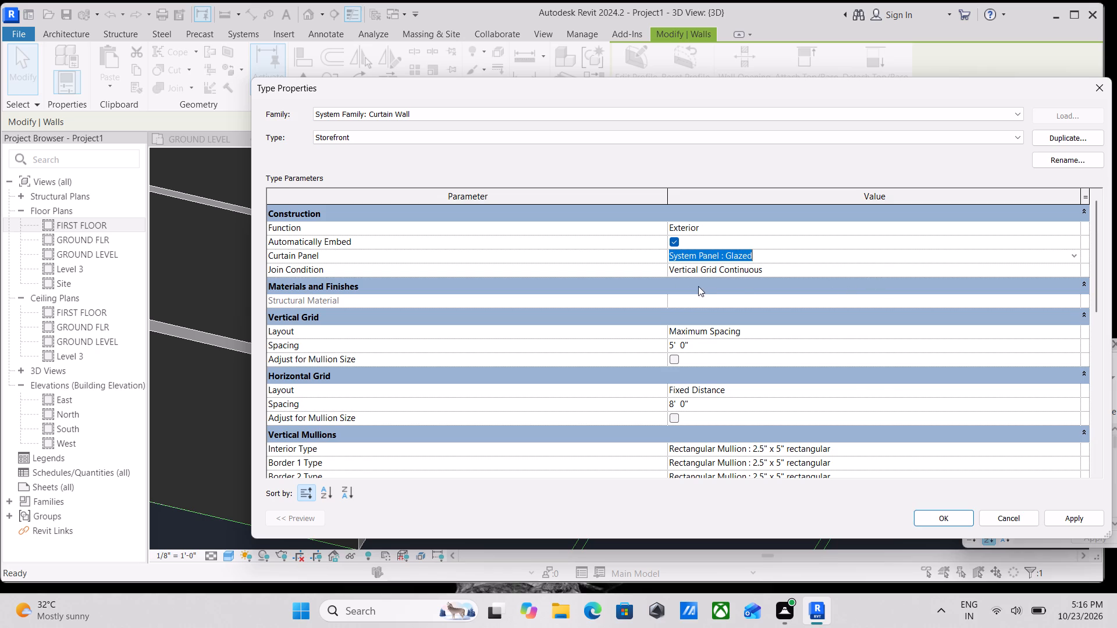
click(688, 260)
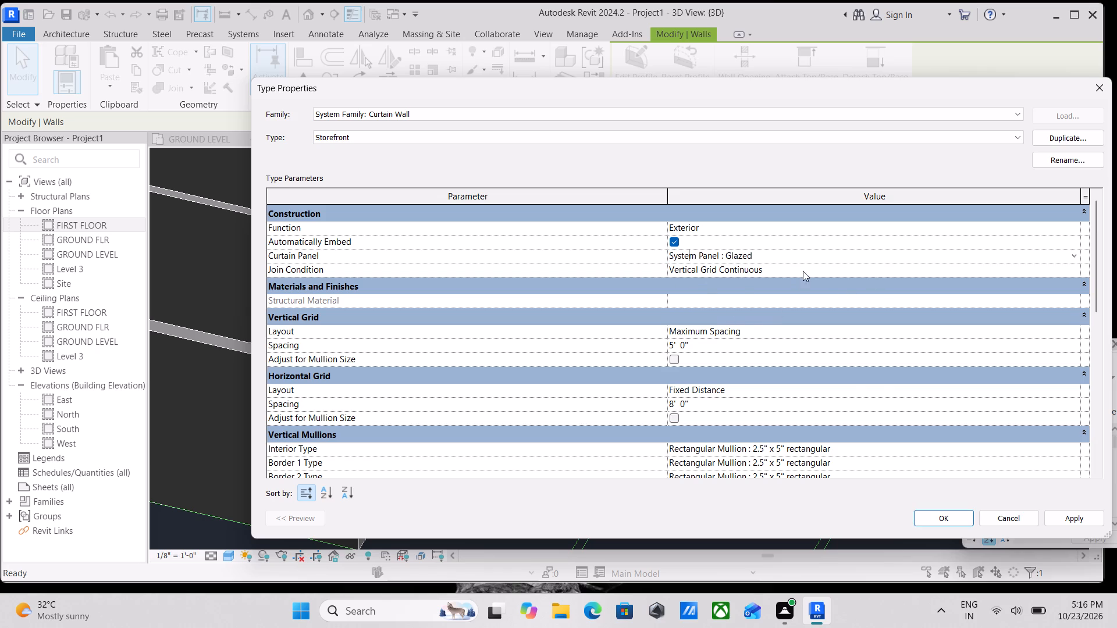
click(1065, 257)
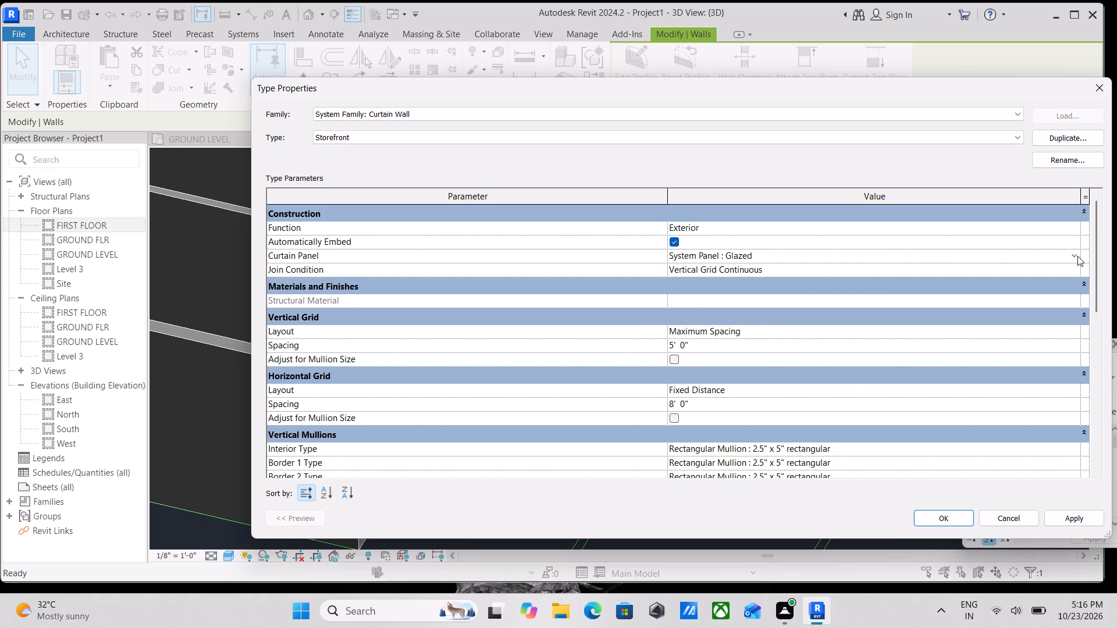
click(1077, 256)
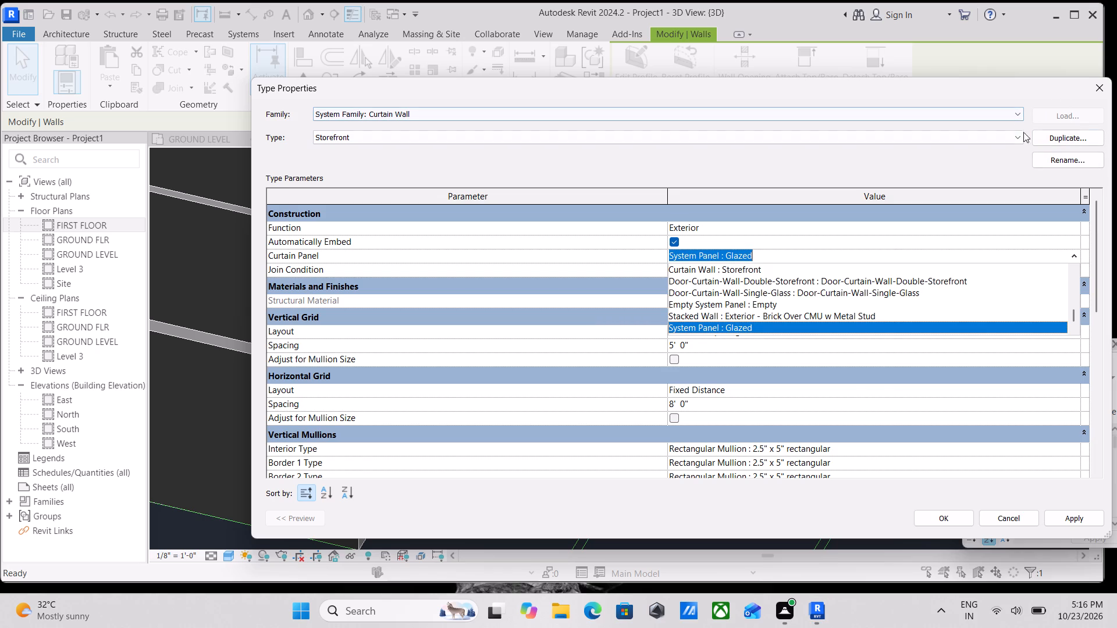
Duplicate the Storefront curtain wall type under the name Storefront 2.
click(1062, 137)
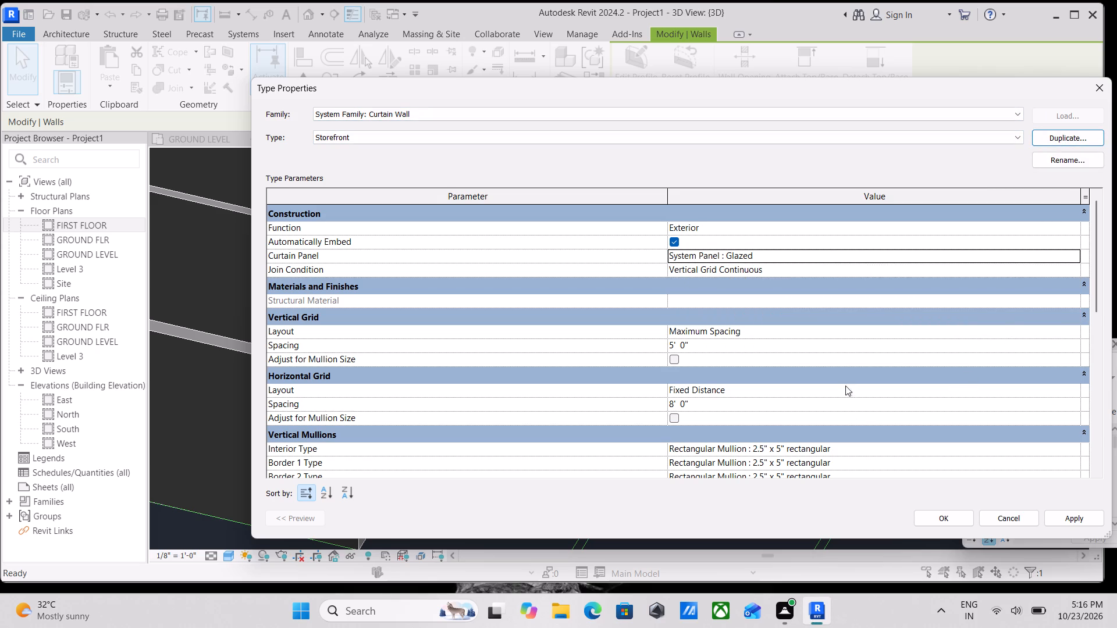
click(1074, 138)
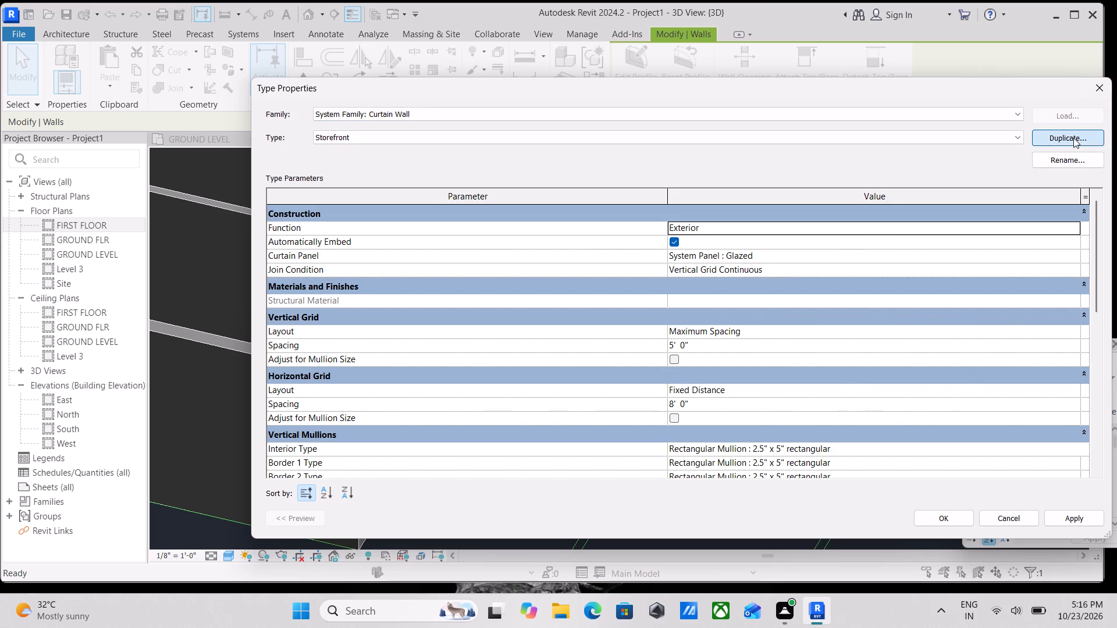
scroll(875, 275, down, 3)
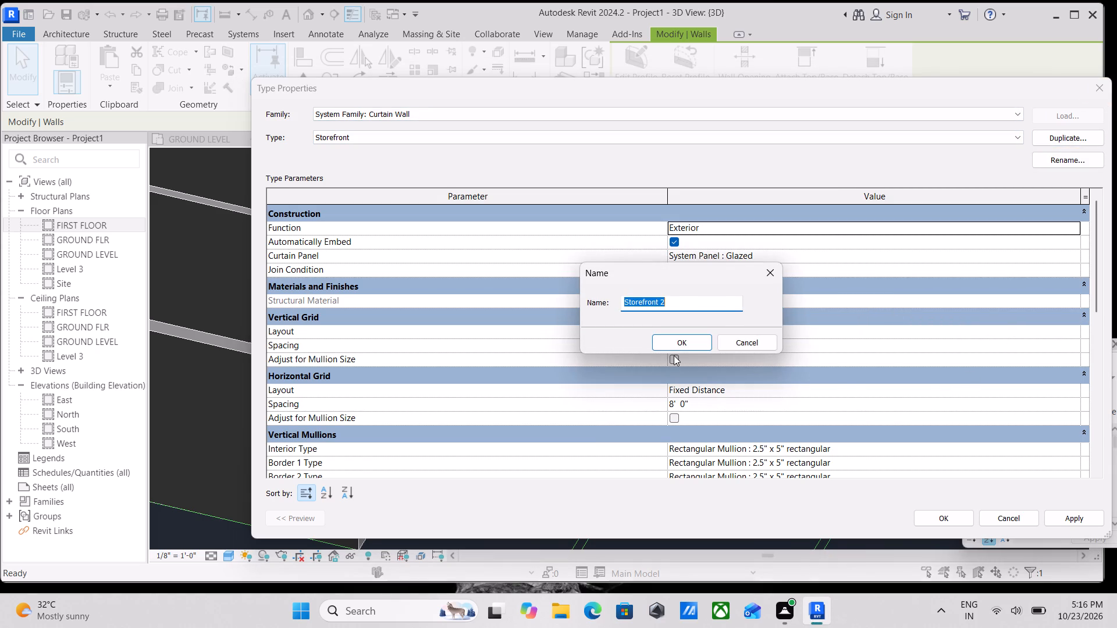
click(675, 339)
Review the grid layout and mullion settings of the Storefront 2 wall type.
scroll(700, 323, down, 5)
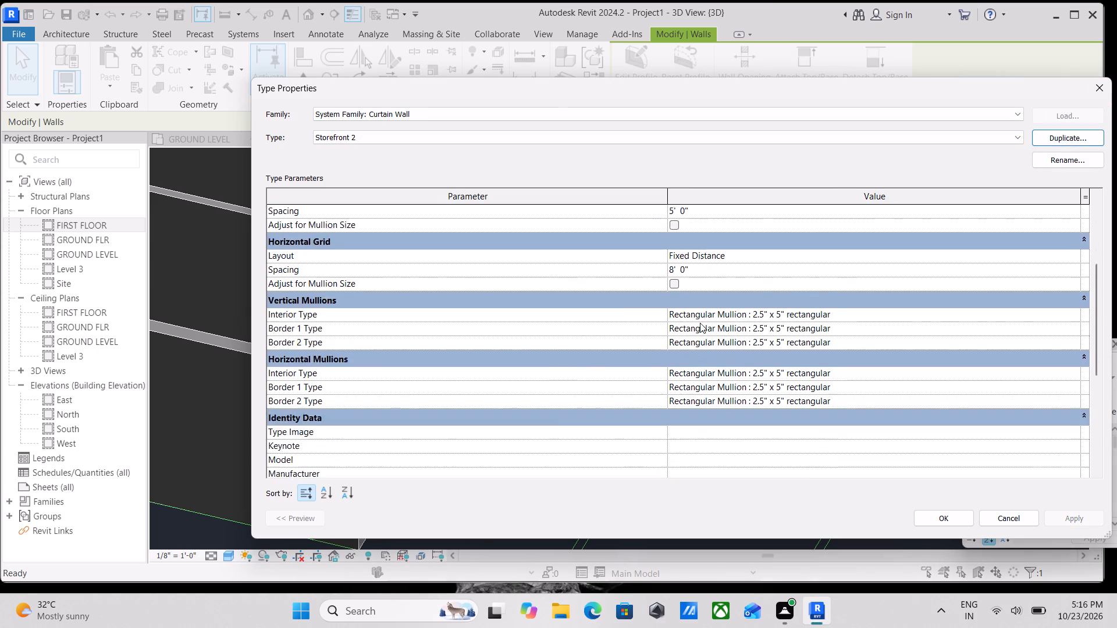
scroll(721, 367, down, 4)
scroll(721, 367, up, 6)
click(955, 351)
click(1074, 347)
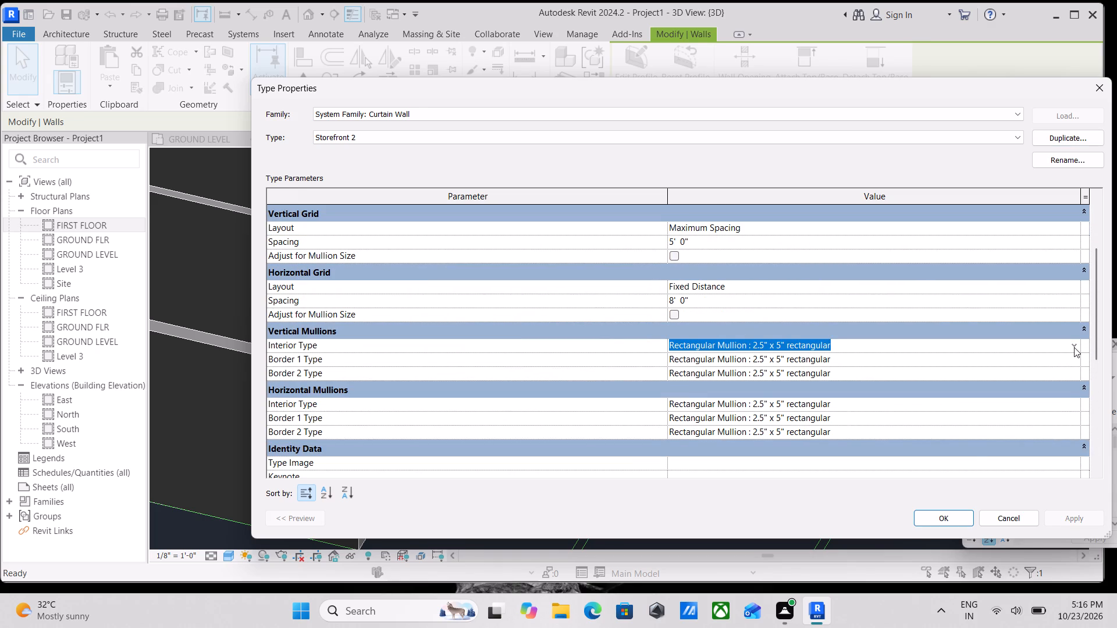
scroll(731, 402, down, 3)
click(772, 346)
scroll(675, 308, up, 1)
click(717, 254)
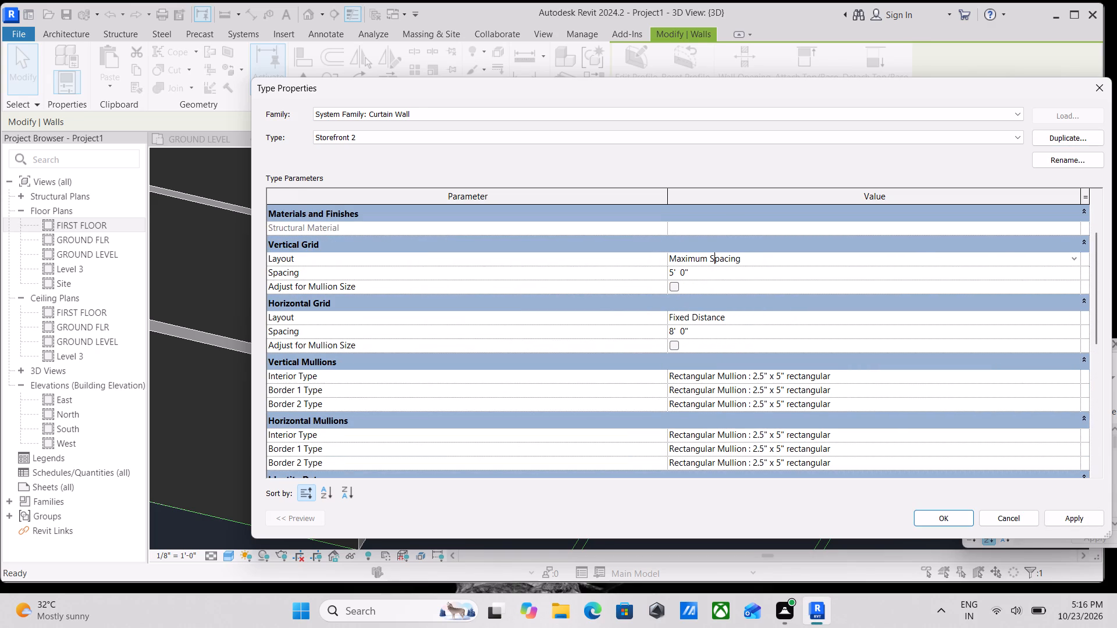
click(762, 258)
Set the Curtain Panel of the Storefront 2 type to Door-Curtain-Wall-Single-Glass and apply it.
scroll(900, 230, up, 3)
scroll(1053, 255, up, 3)
scroll(786, 282, up, 1)
click(724, 251)
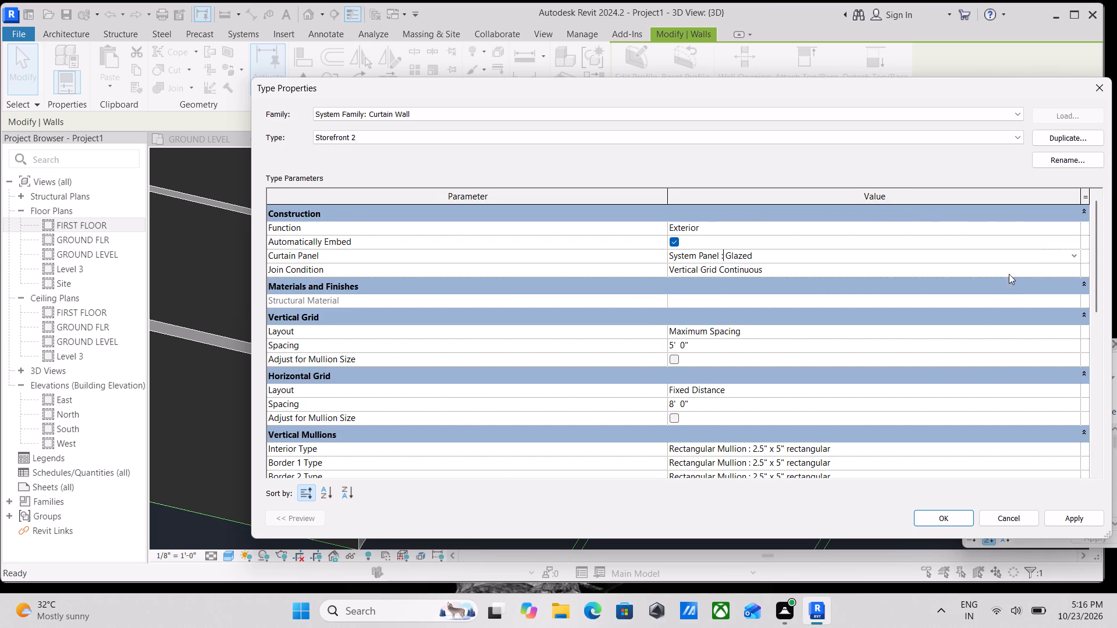
click(1070, 251)
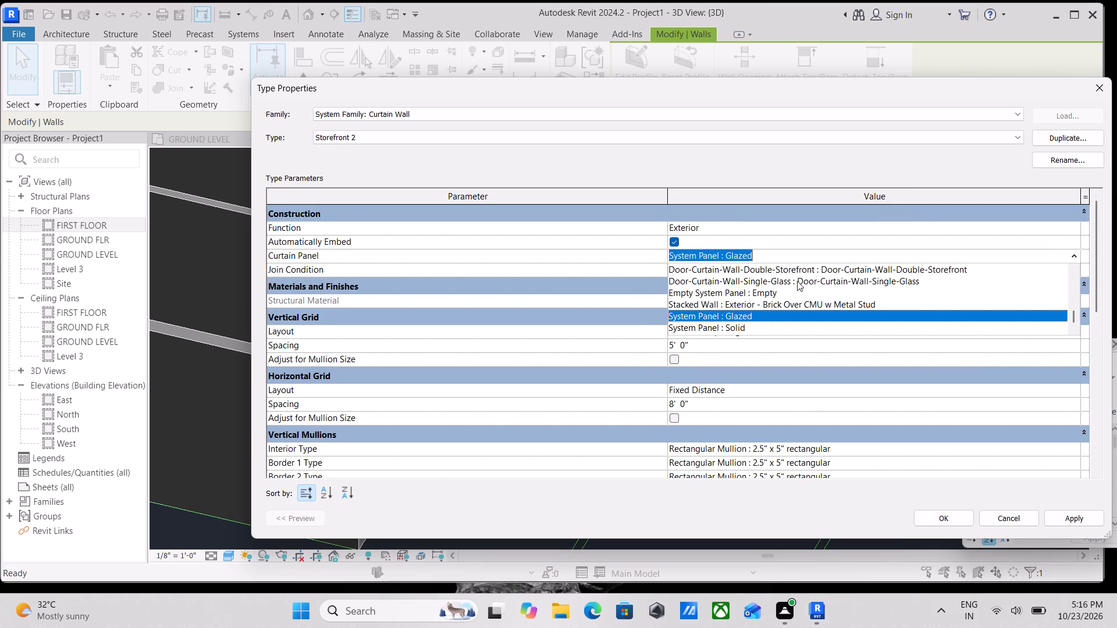
click(782, 281)
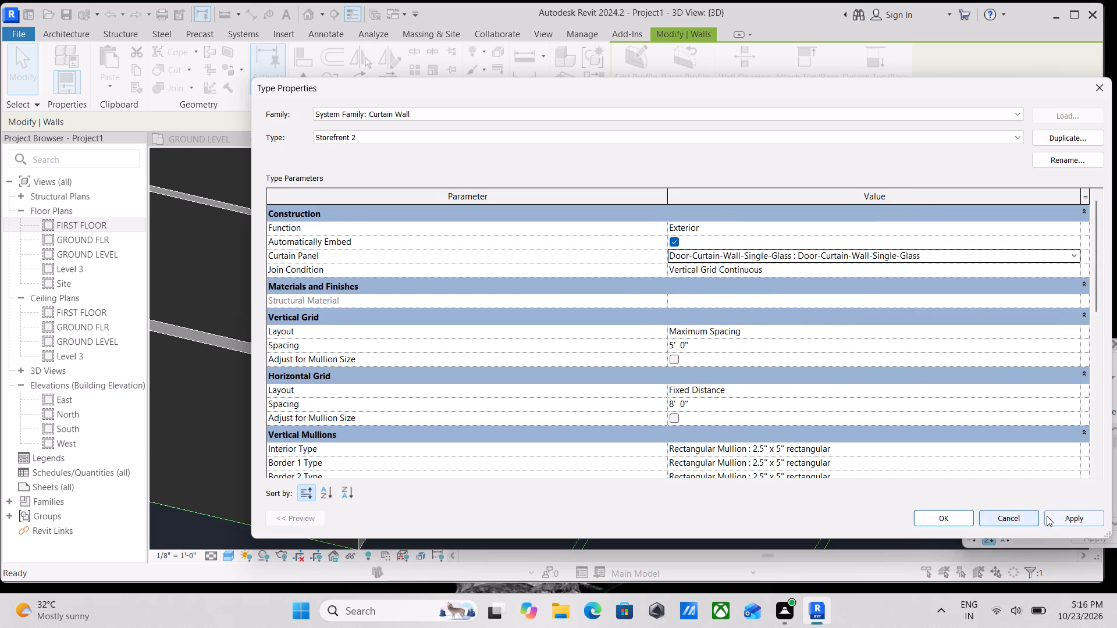
click(1059, 516)
click(930, 515)
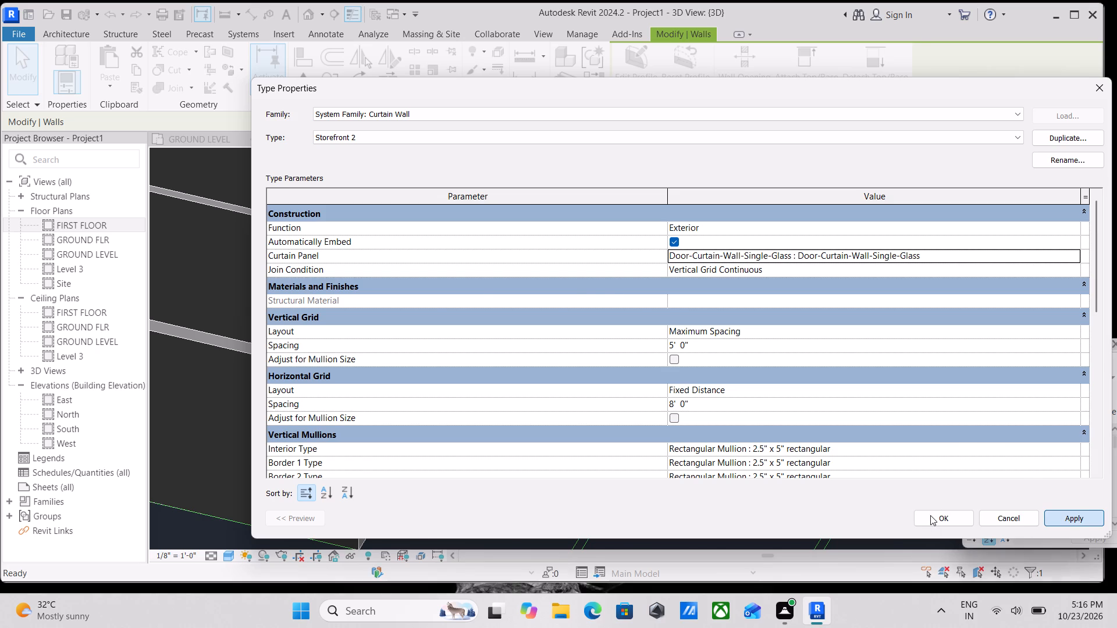
Open the profile sketch of the Storefront 2 curtain wall and finish it without edits.
scroll(671, 409, down, 3)
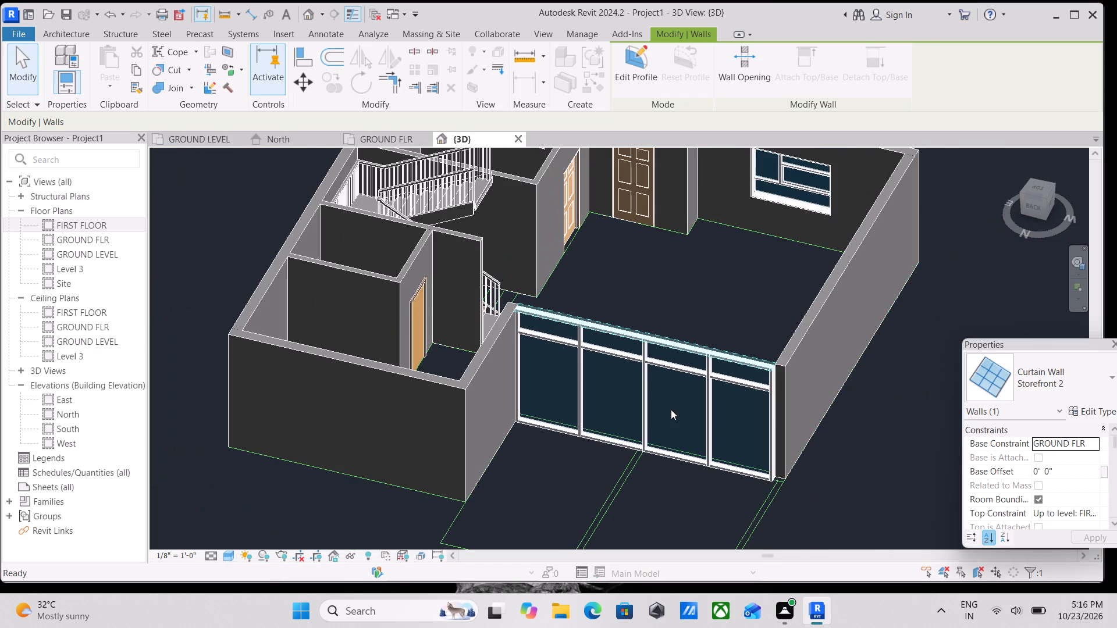
scroll(671, 409, down, 3)
click(634, 61)
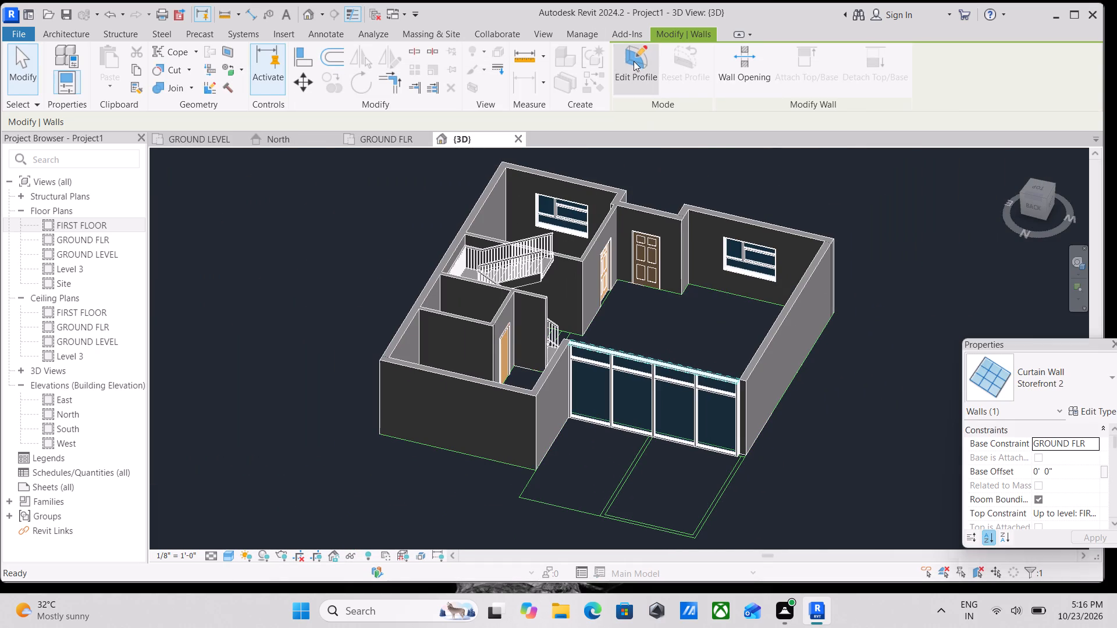
scroll(640, 415, up, 3)
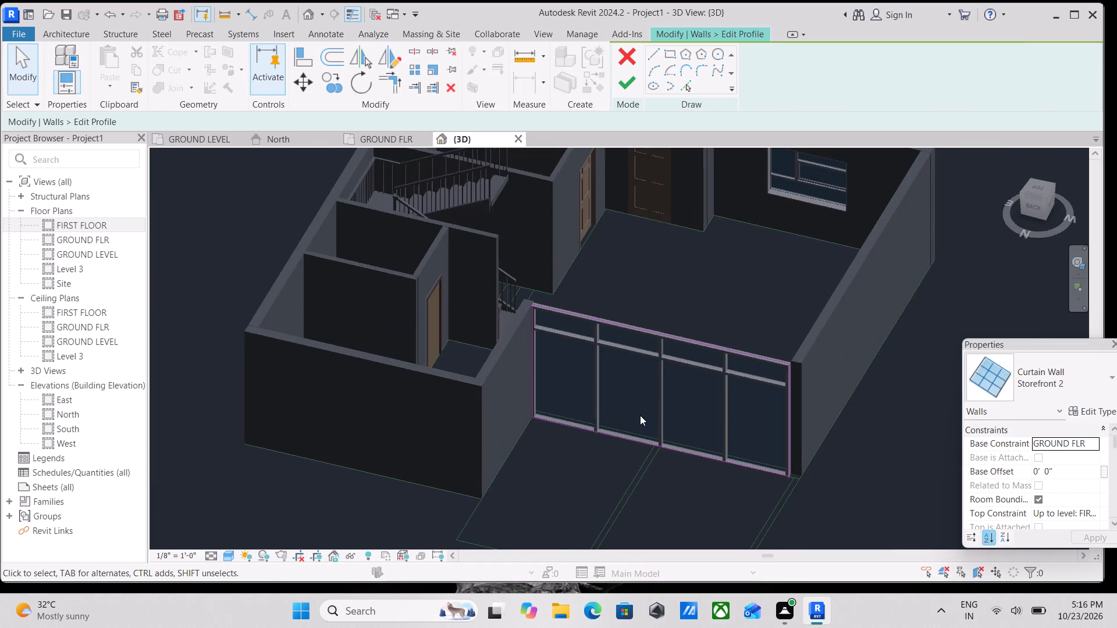
scroll(640, 415, up, 4)
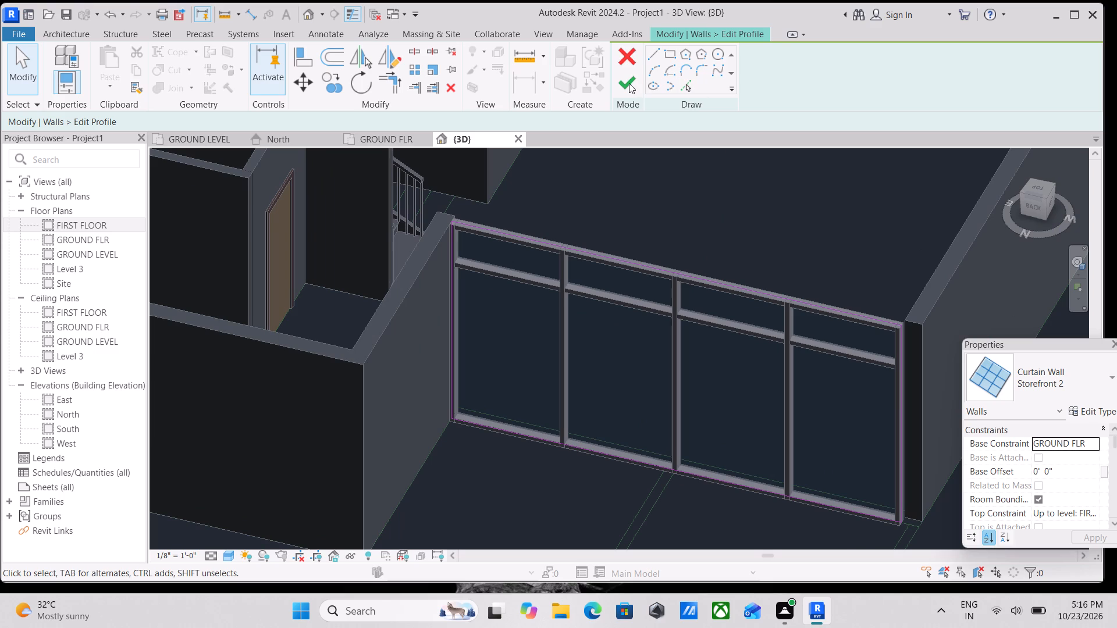
click(629, 83)
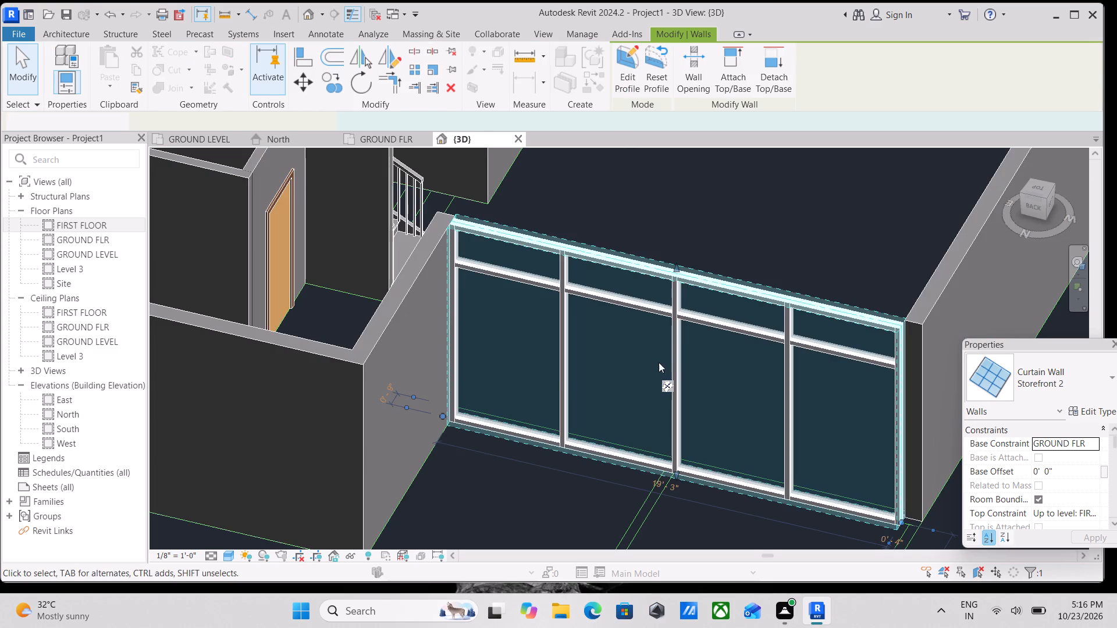
scroll(678, 367, down, 8)
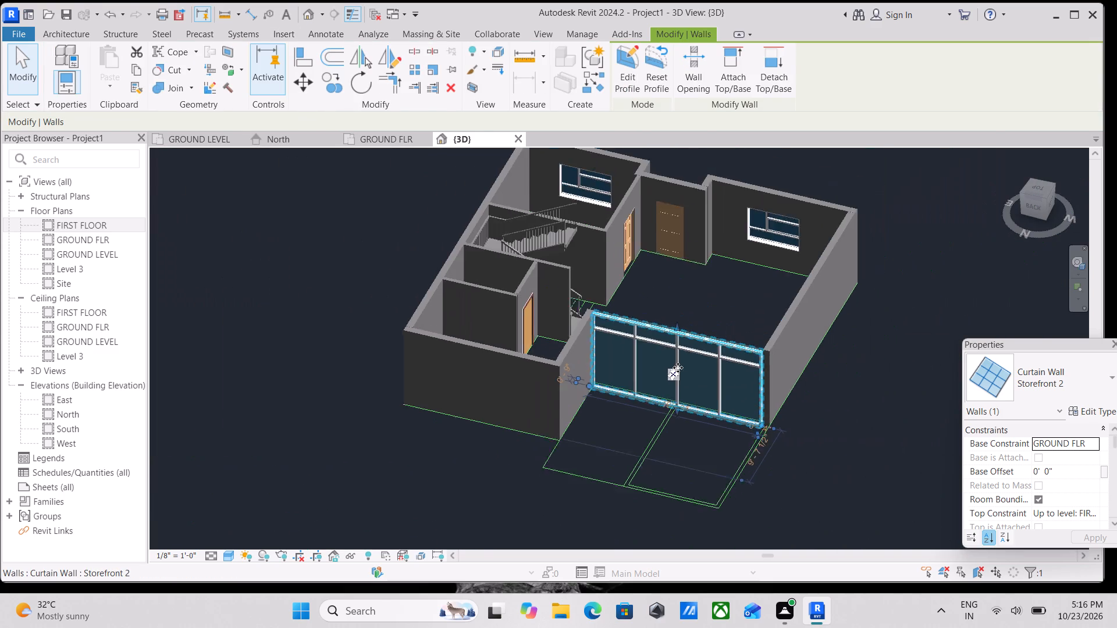
scroll(678, 367, down, 1)
key(Escape)
scroll(678, 367, down, 3)
Examine the ground floor's walls, openings, stair and Storefront 2 curtain wall from all sides in 3D.
shift+middle_drag(643, 388, 736, 329)
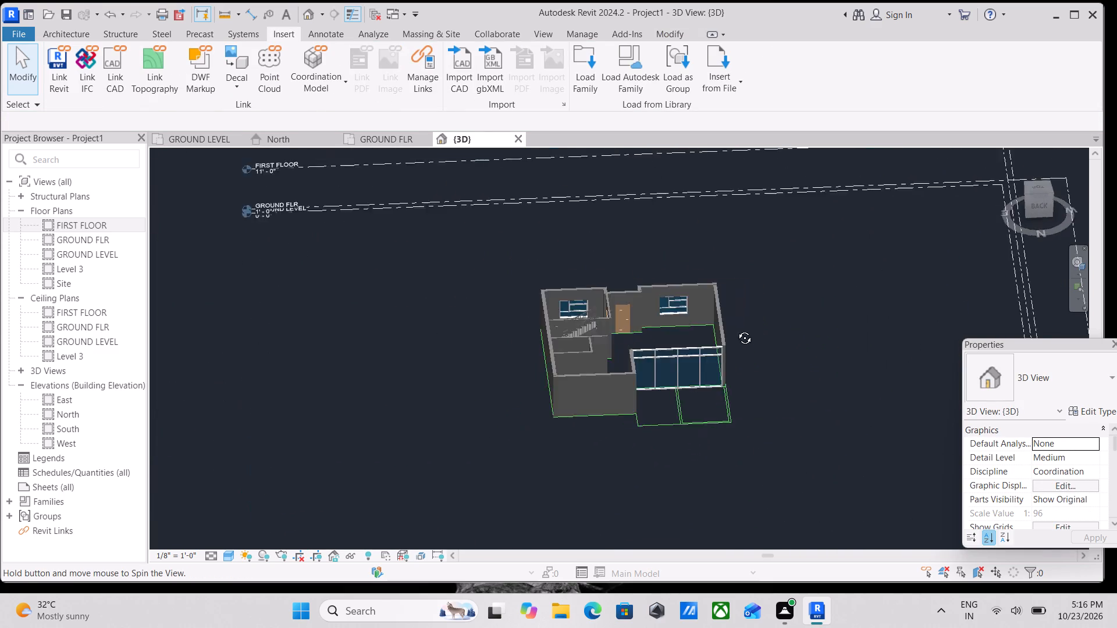
shift+middle_drag(736, 329, 844, 316)
scroll(762, 330, up, 7)
scroll(670, 355, down, 1)
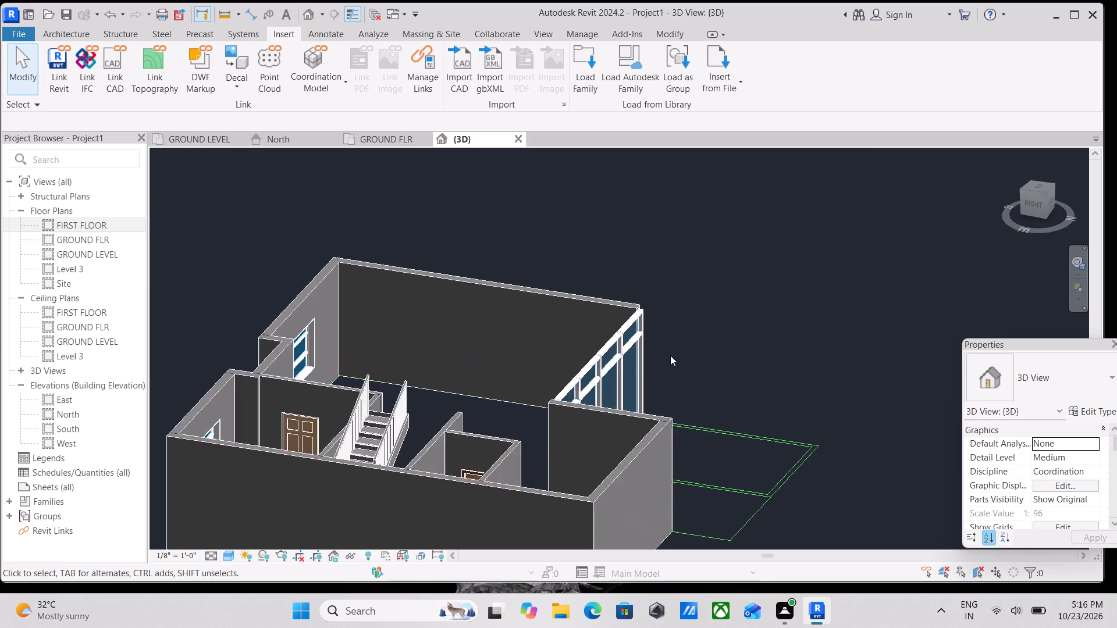
scroll(670, 355, down, 6)
scroll(528, 362, down, 2)
middle_drag(528, 362, 726, 322)
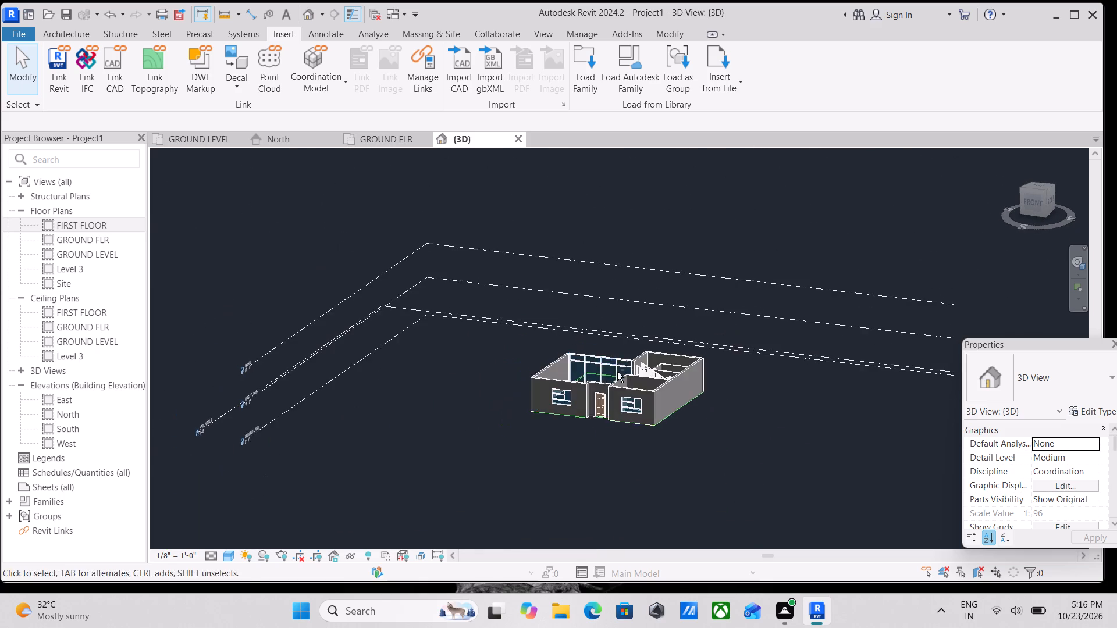
scroll(604, 377, up, 10)
scroll(635, 397, down, 1)
middle_drag(635, 397, 734, 424)
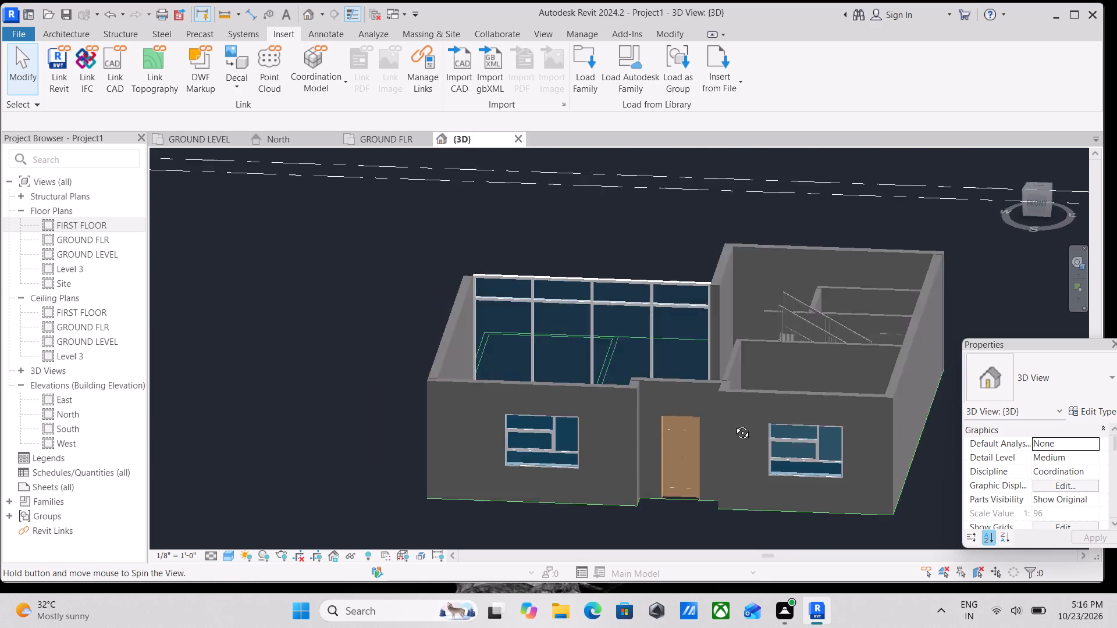
middle_drag(734, 424, 702, 438)
shift+scroll(702, 438, up, 2)
scroll(654, 424, down, 3)
shift+middle_drag(654, 424, 761, 449)
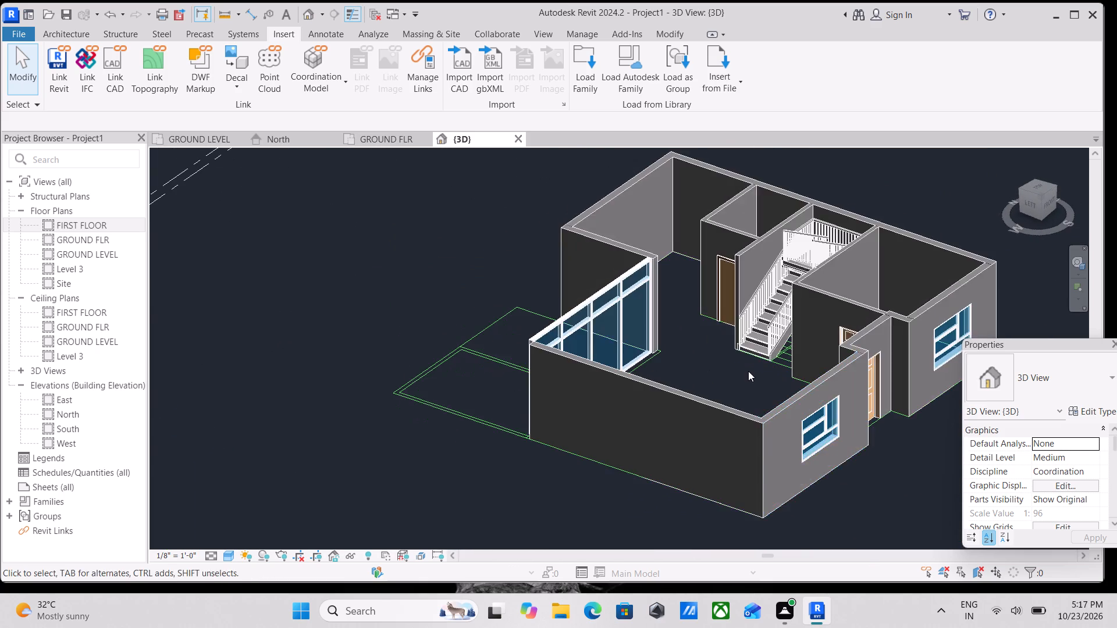
scroll(748, 362, up, 3)
scroll(750, 347, down, 2)
shift+middle_drag(750, 347, 781, 375)
middle_drag(747, 346, 610, 433)
shift+middle_drag(634, 373, 518, 378)
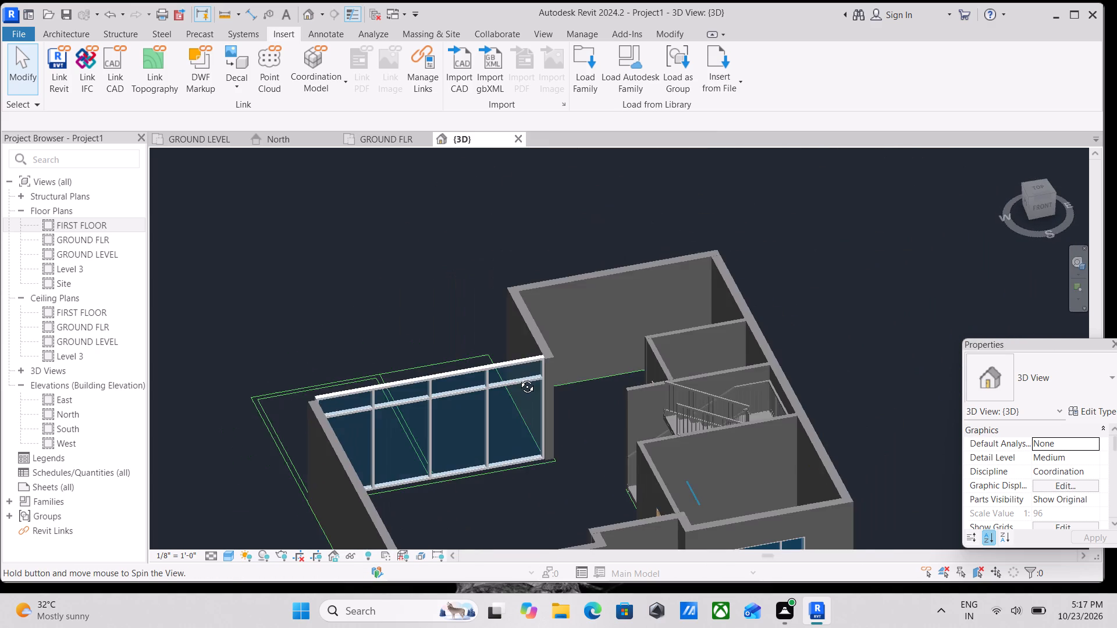
shift+middle_drag(518, 378, 523, 436)
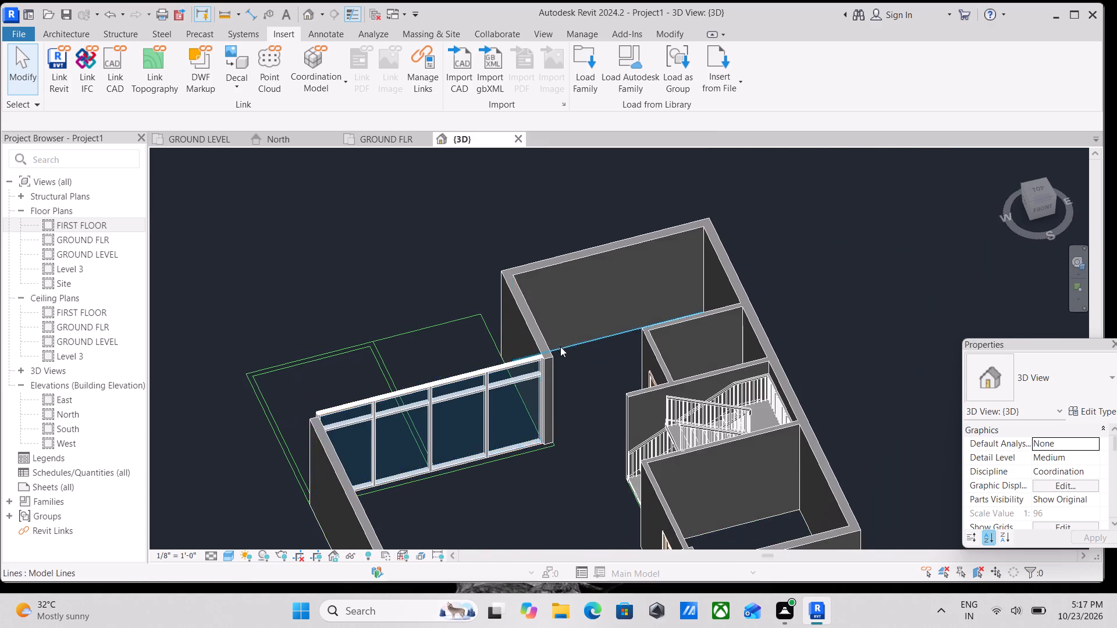
scroll(561, 344, down, 2)
middle_drag(564, 340, 603, 254)
shift+scroll(603, 284, down, 1)
shift+middle_drag(603, 285, 545, 317)
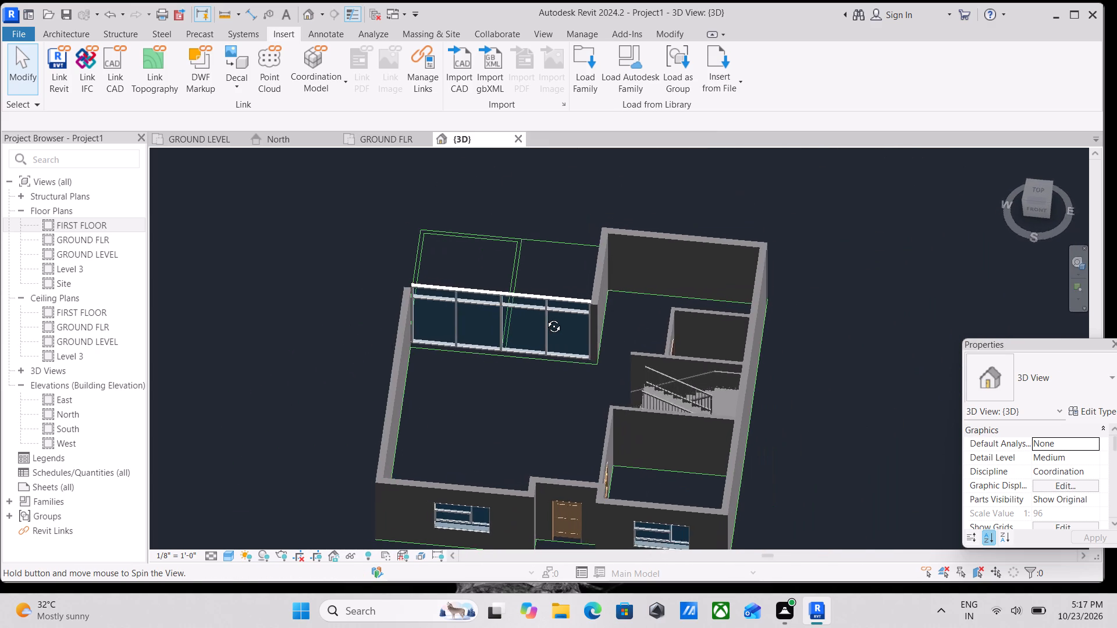
shift+middle_drag(545, 317, 593, 445)
Place a 72" x 53" Window-Awning-Variable in the GROUND FLR plan, centred in the northeast room's north wall, 8'-6" to each side.
text(wn)
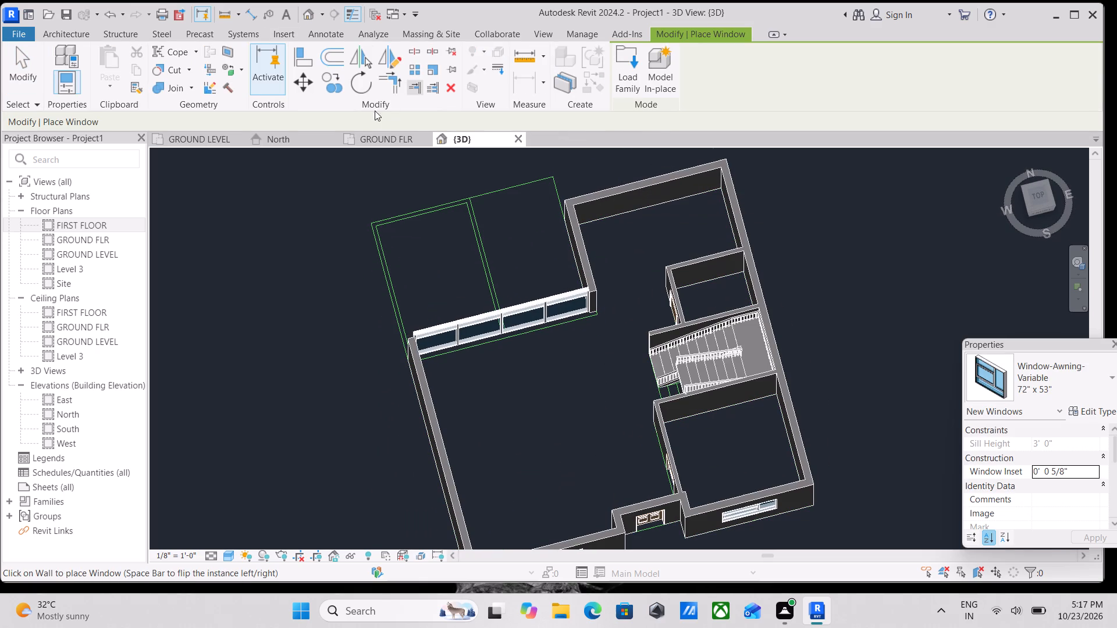
click(374, 145)
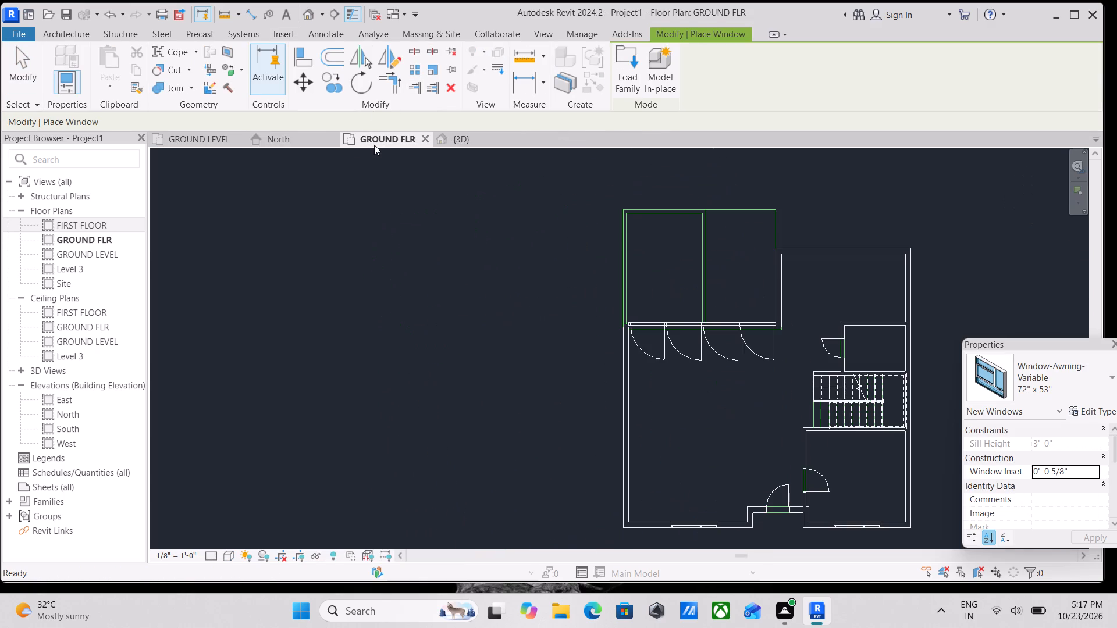
scroll(847, 252, up, 3)
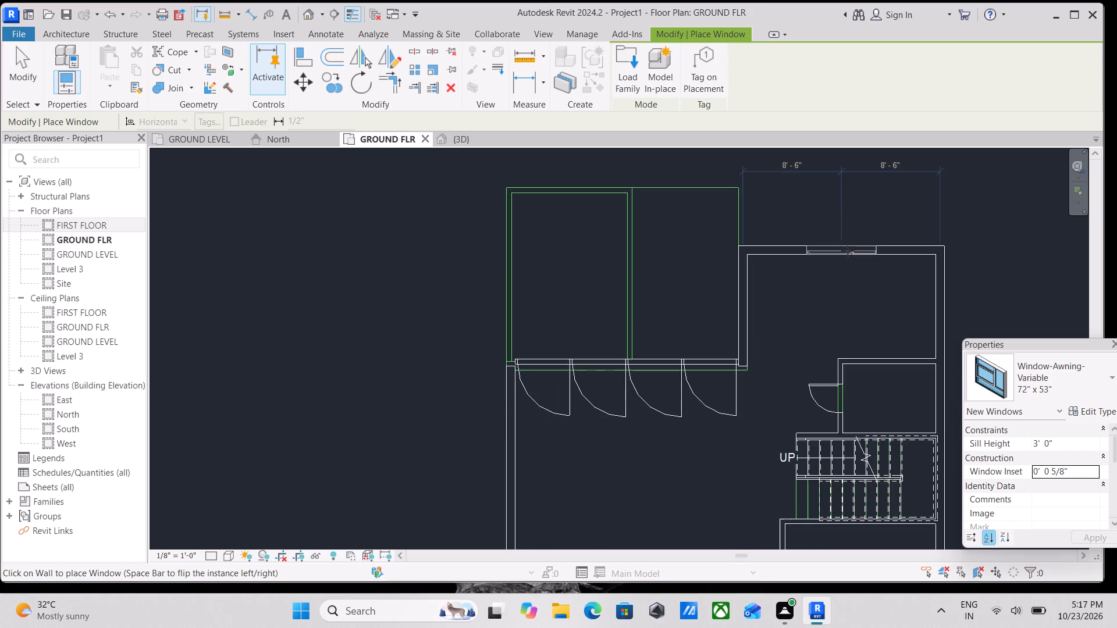
scroll(848, 248, up, 2)
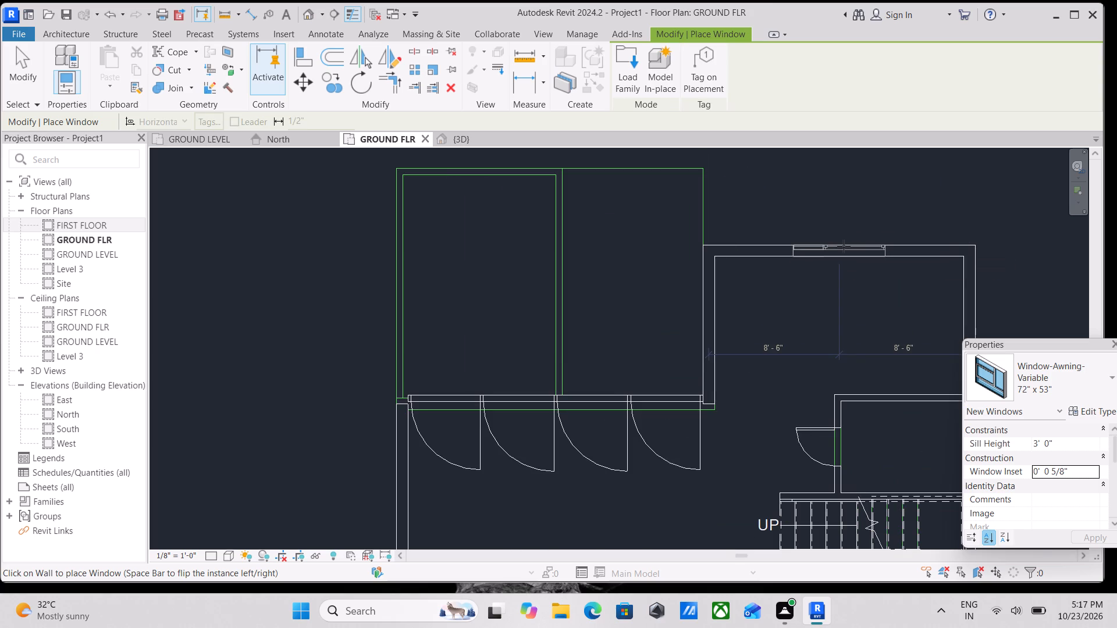
scroll(844, 246, down, 2)
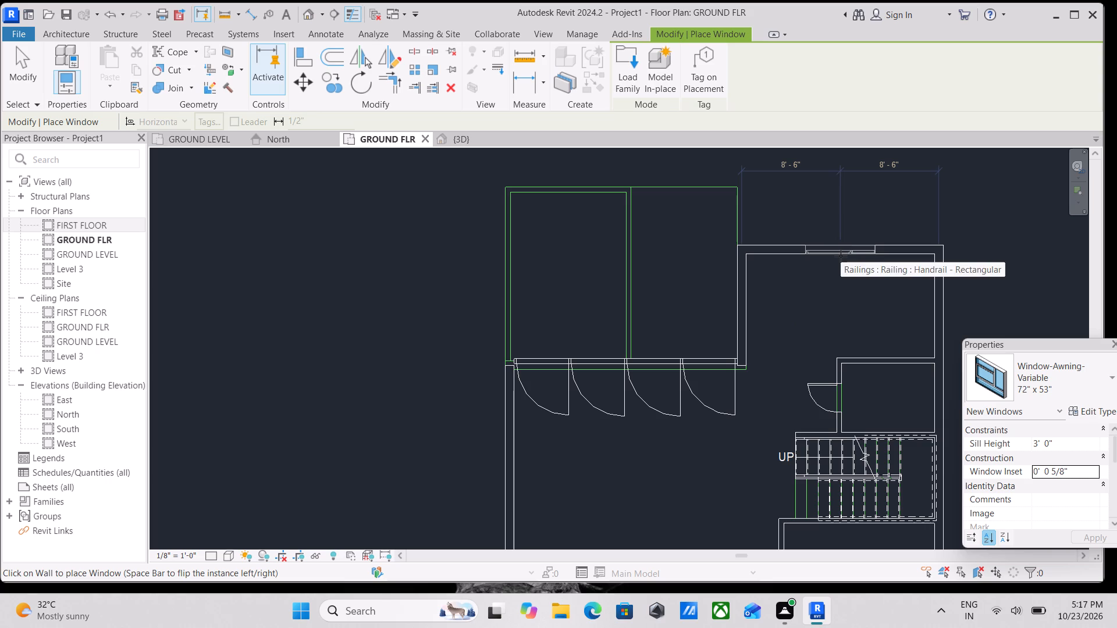
click(841, 246)
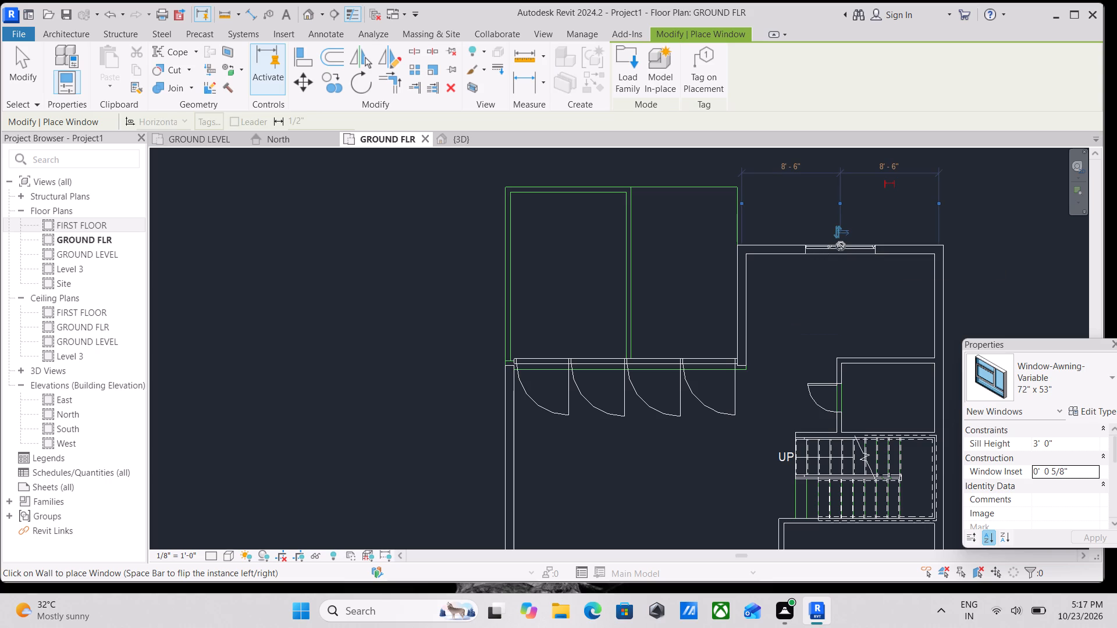
key(Escape)
scroll(840, 244, down, 3)
key(Escape)
key(Escape)
scroll(810, 270, down, 4)
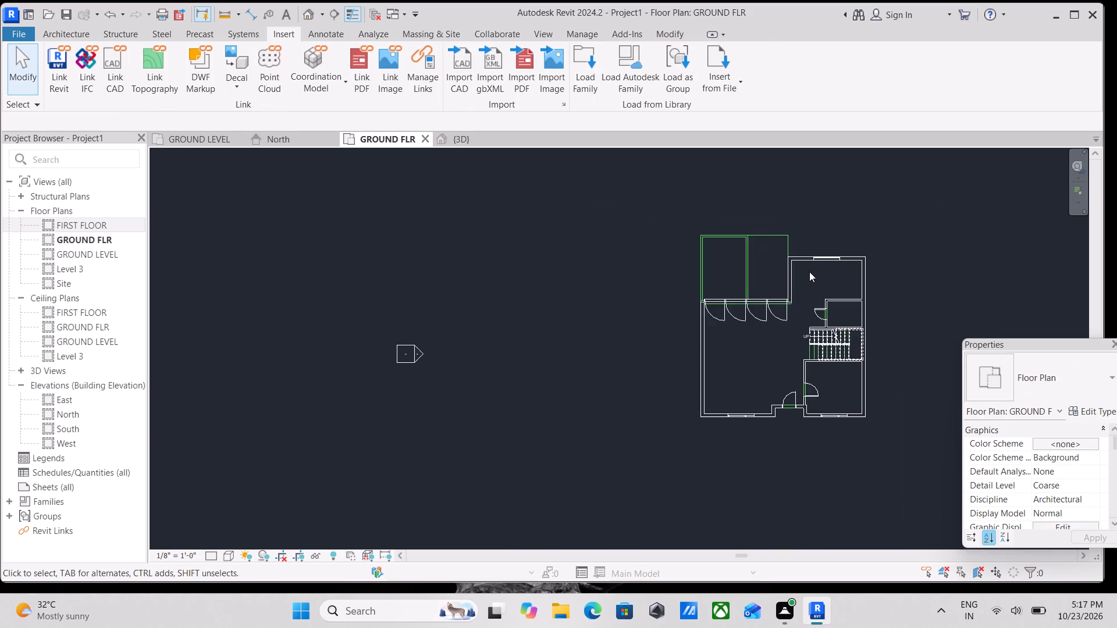
Examine the Storefront 2 wall's single-glass door panels in the GROUND FLR plan and in the 3D view.
scroll(772, 291, up, 4)
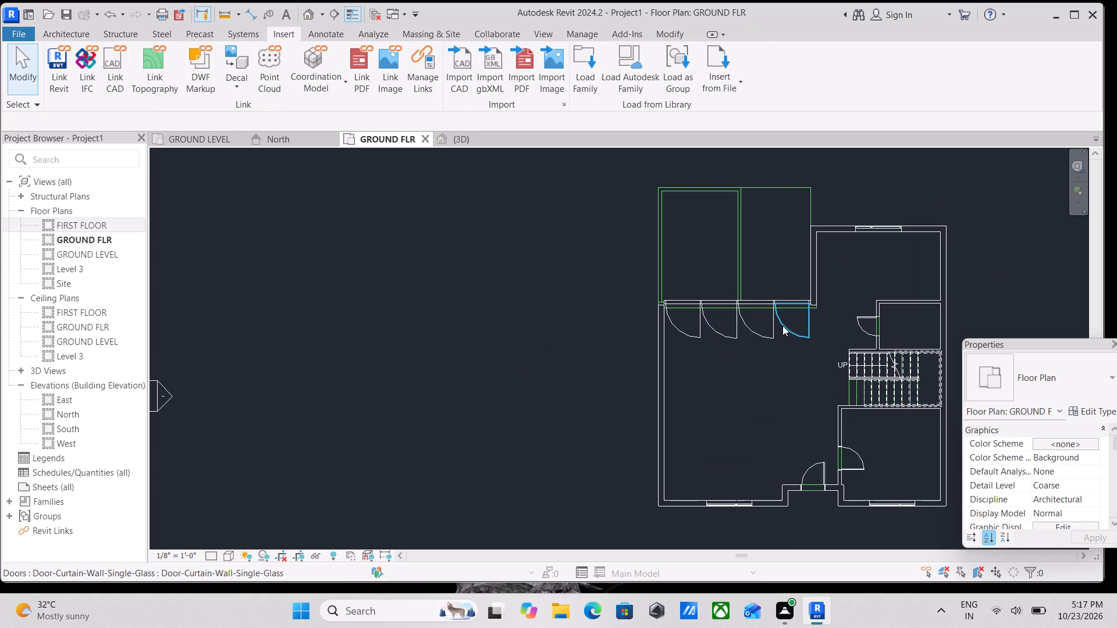
click(782, 326)
key(Escape)
scroll(782, 326, down, 2)
scroll(721, 265, down, 2)
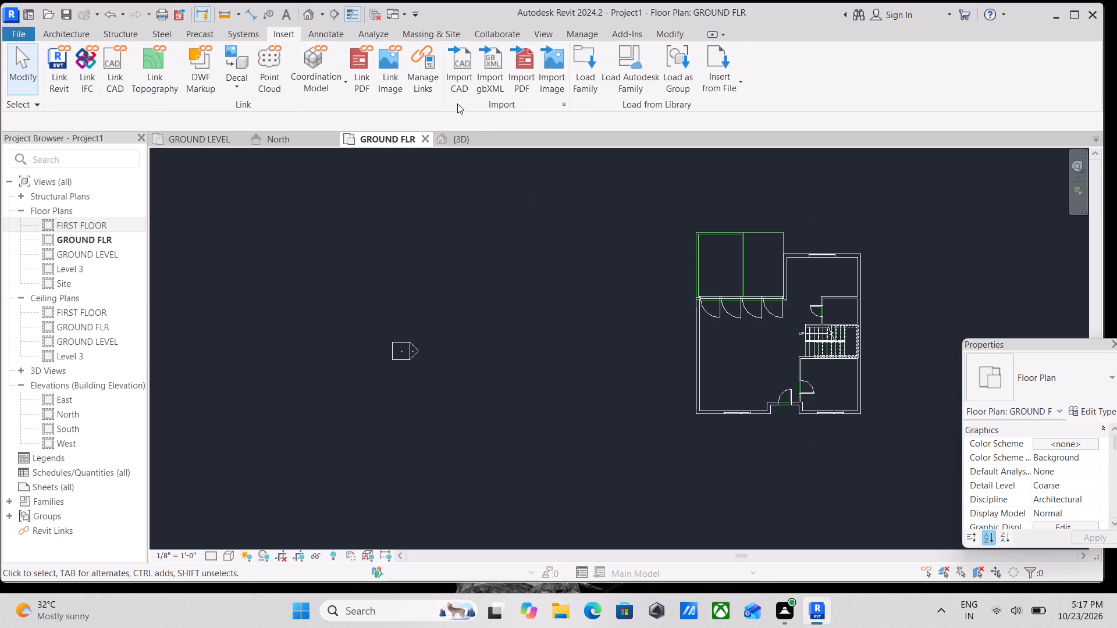
click(467, 136)
scroll(605, 273, down, 2)
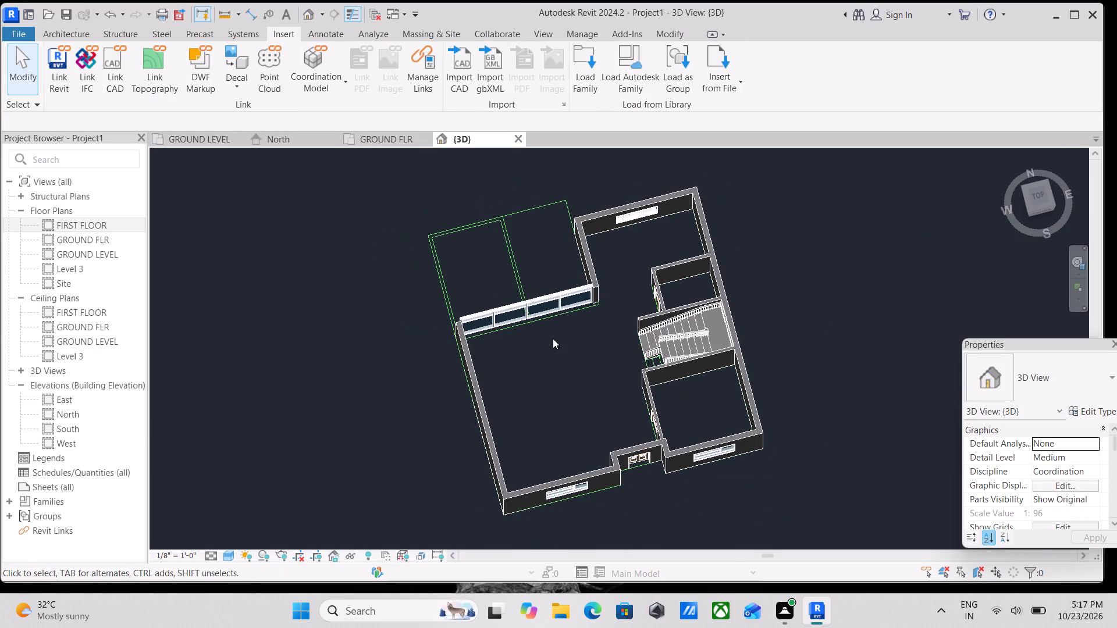
shift+middle_drag(551, 341, 916, 112)
scroll(655, 276, up, 7)
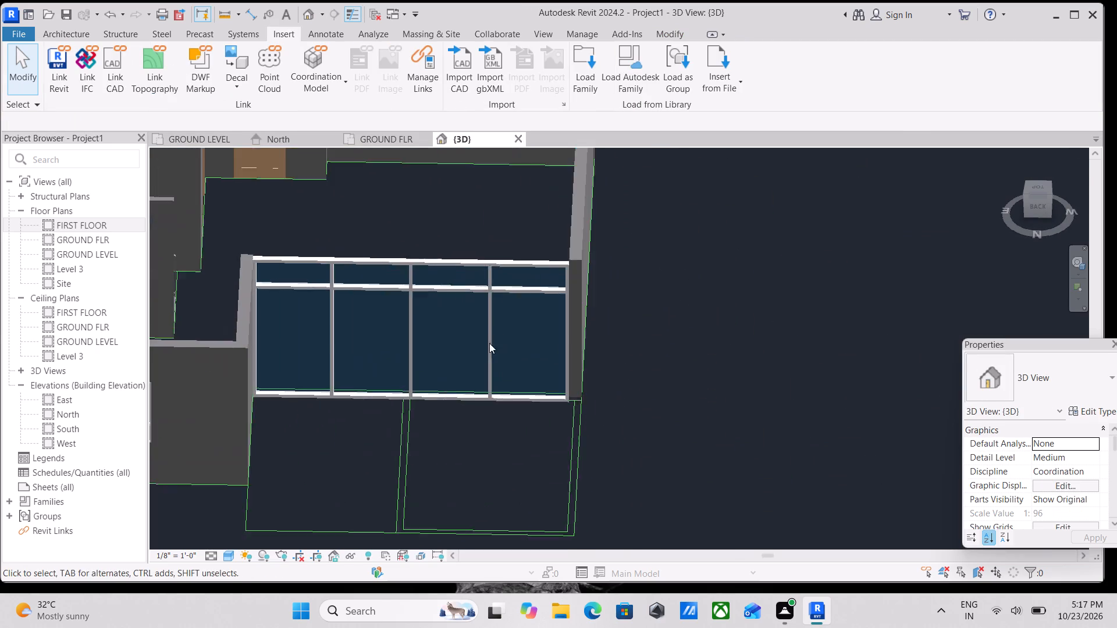
scroll(489, 343, up, 3)
middle_drag(454, 334, 732, 286)
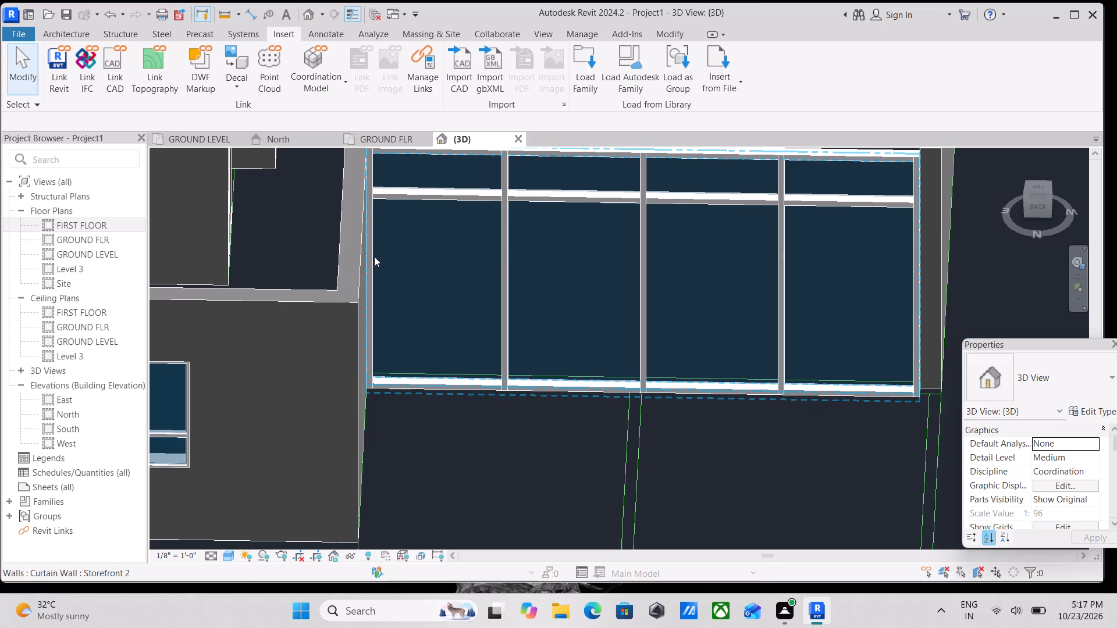
Set the Curtain Panel of the Storefront 2 wall type to System Panel : Glazed and apply it.
click(375, 257)
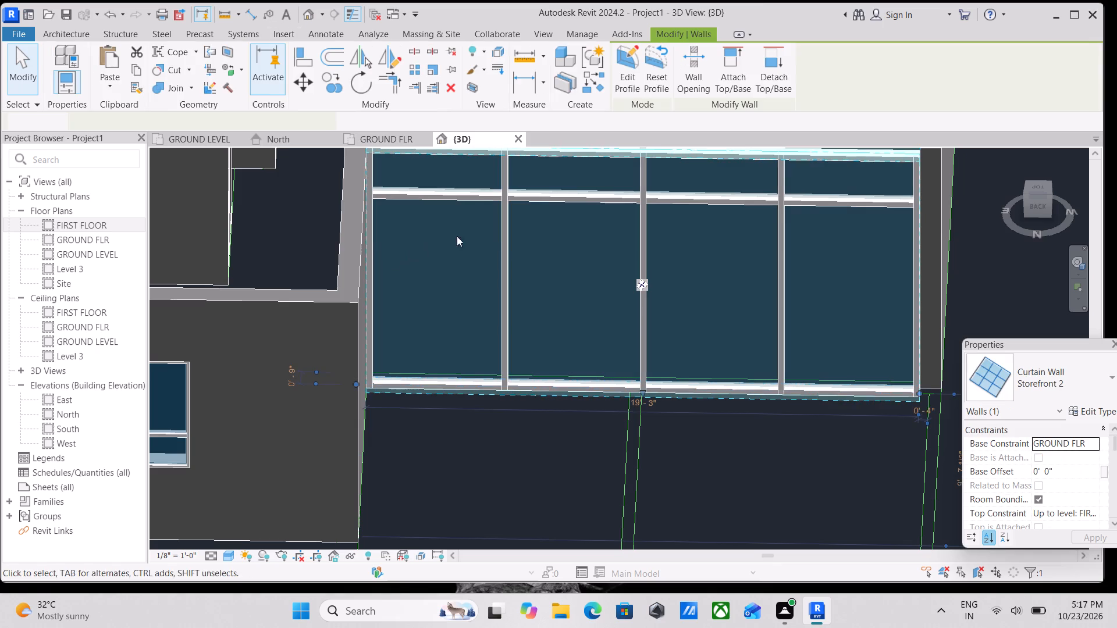
scroll(539, 238, down, 1)
click(1055, 383)
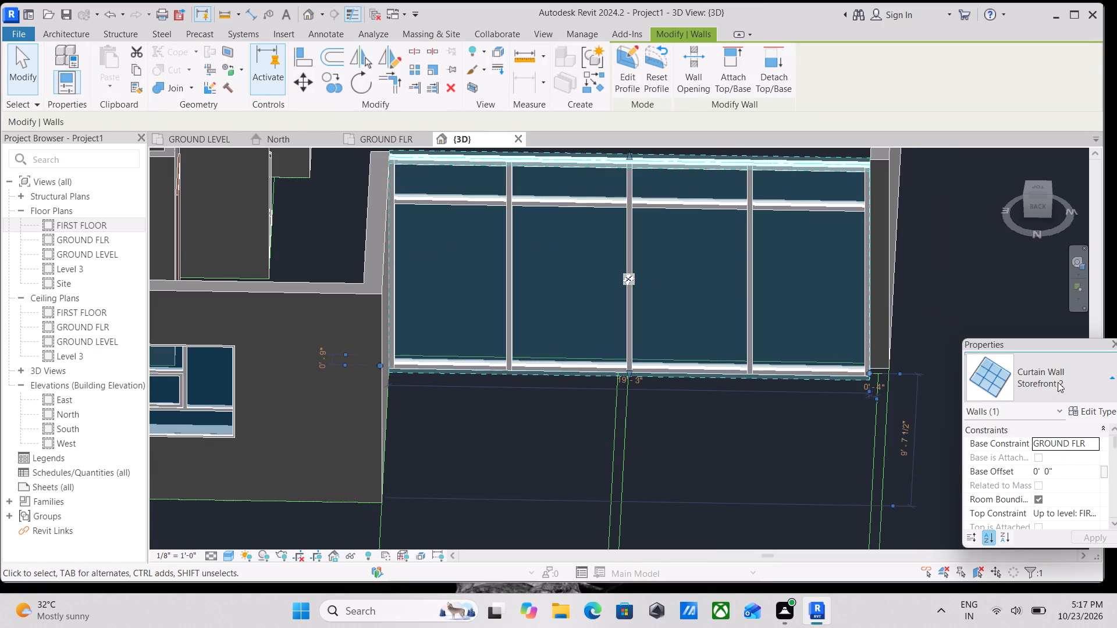
click(1095, 381)
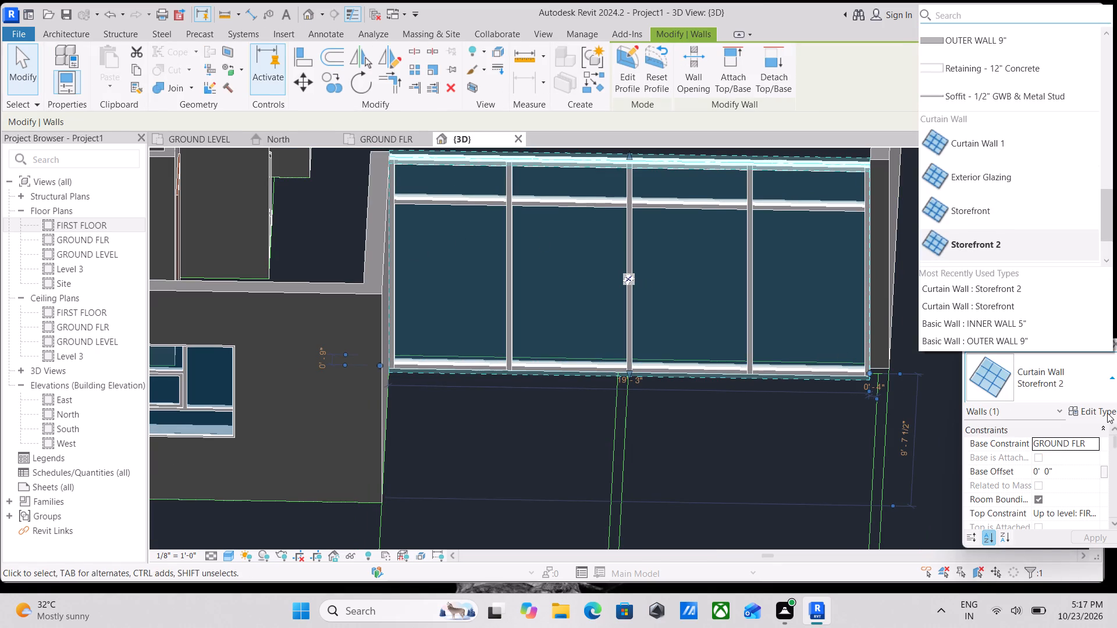
click(1107, 409)
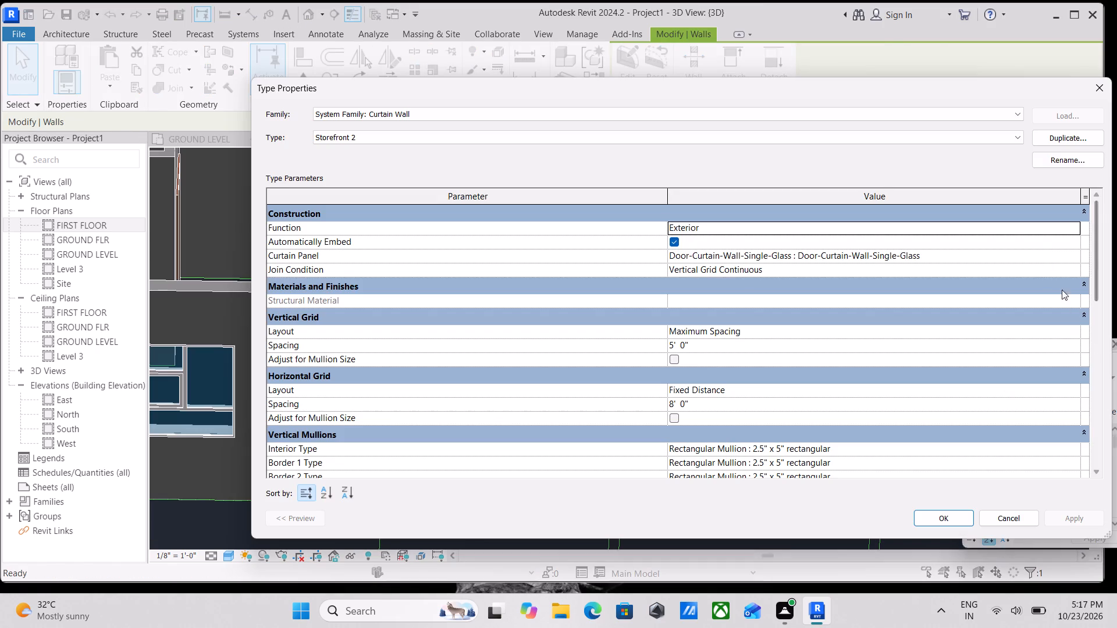
click(1042, 250)
click(1070, 249)
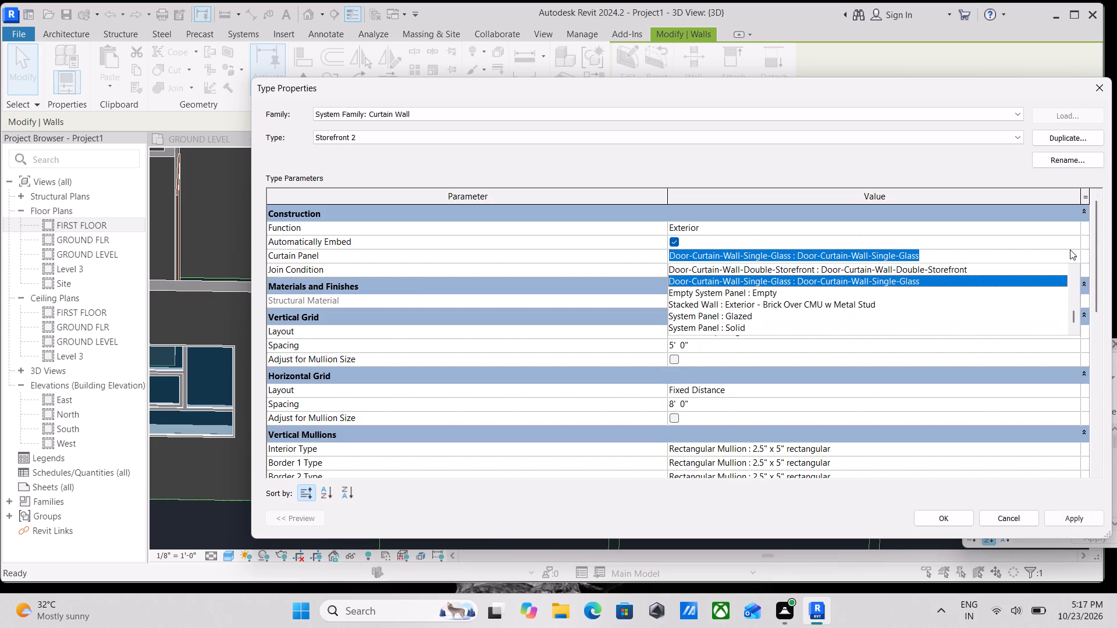
scroll(788, 287, down, 2)
scroll(722, 330, down, 3)
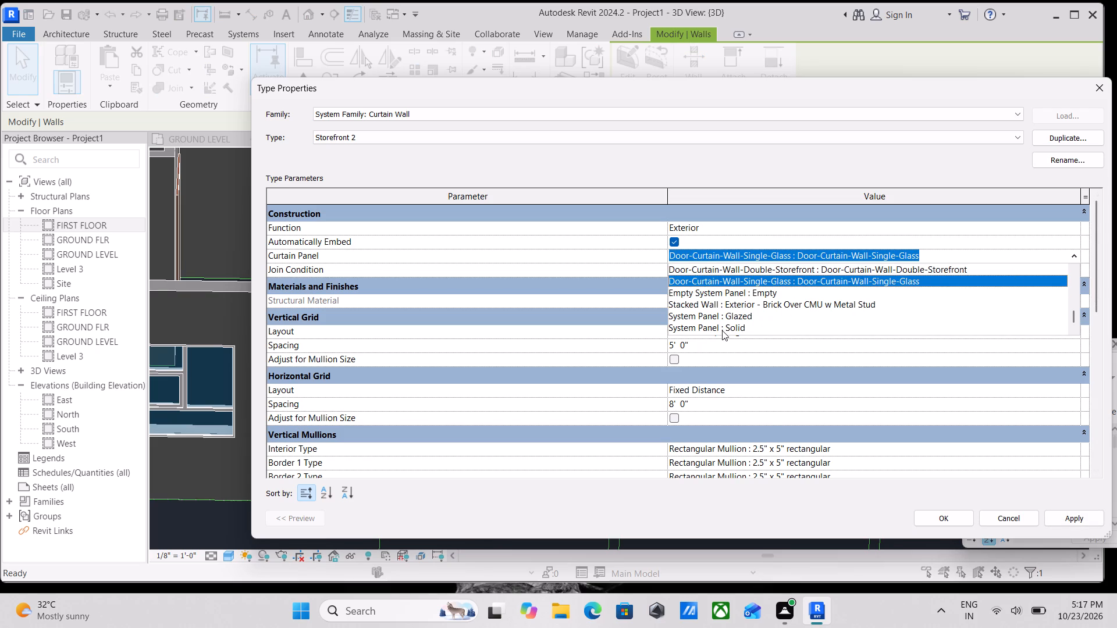
click(727, 317)
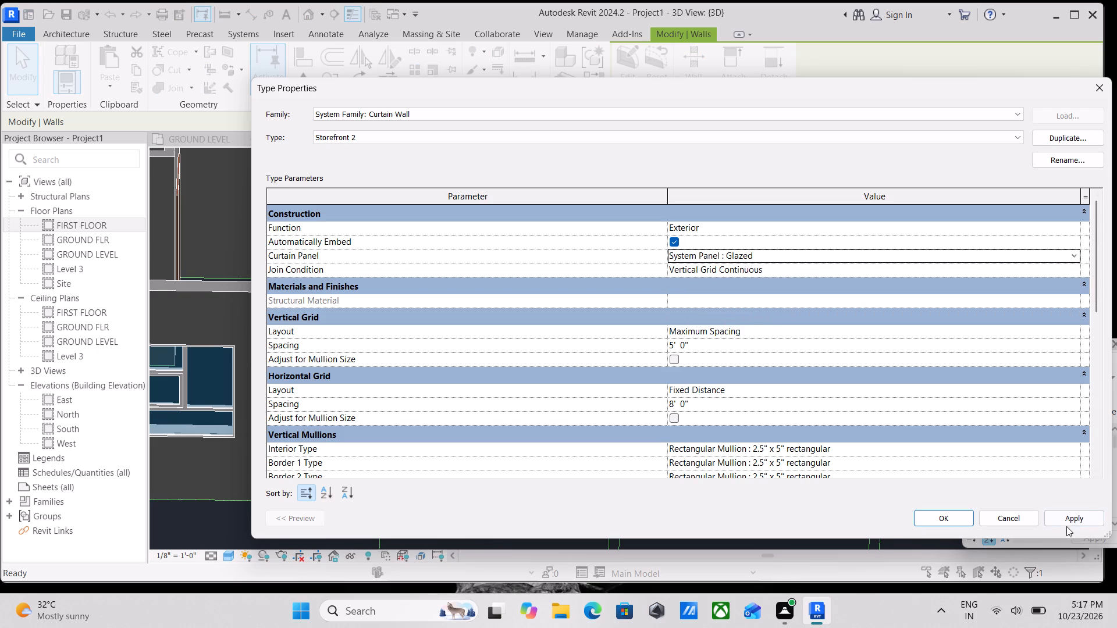
click(1075, 519)
click(953, 513)
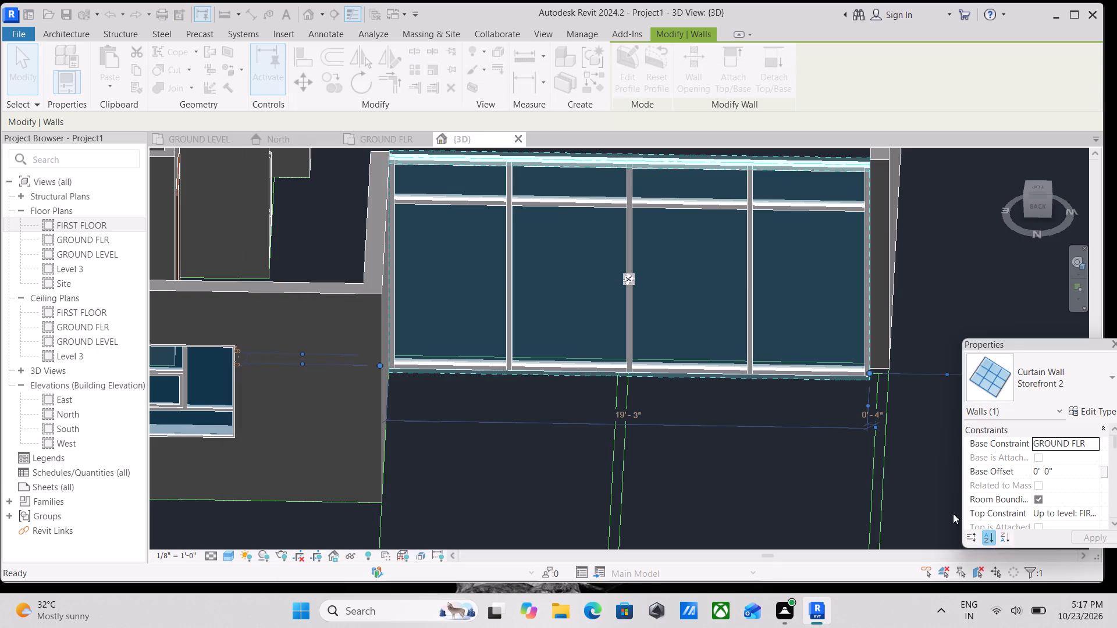
Examine the ground floor and its Storefront 2 curtain wall from several sides in the 3D view.
scroll(720, 272, down, 3)
middle_drag(720, 272, 728, 318)
key(Escape)
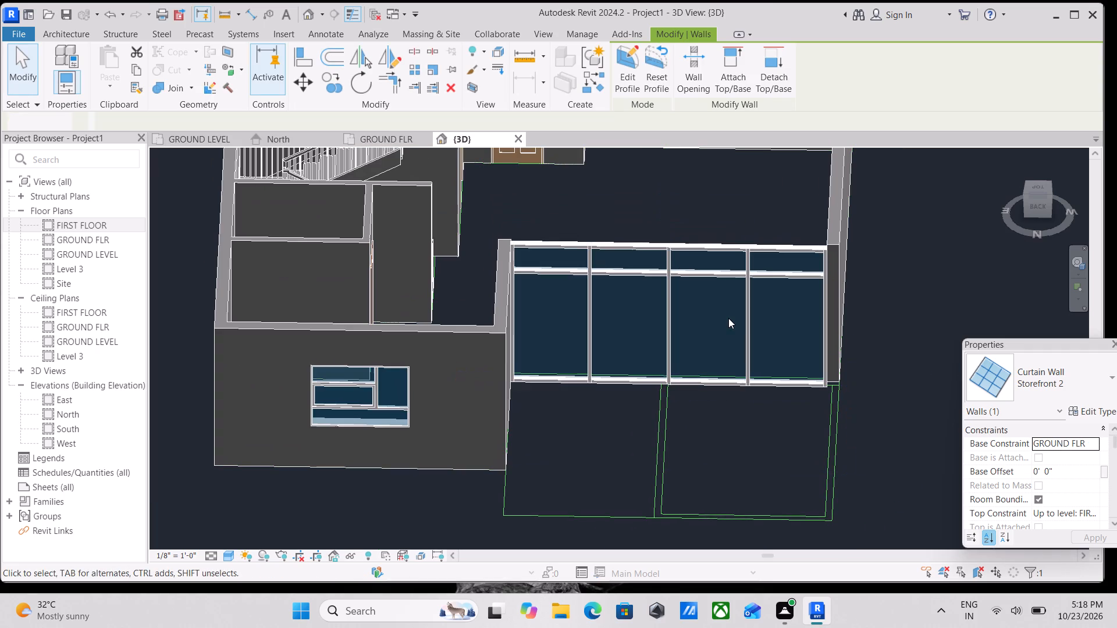
scroll(678, 298, up, 2)
scroll(639, 281, down, 9)
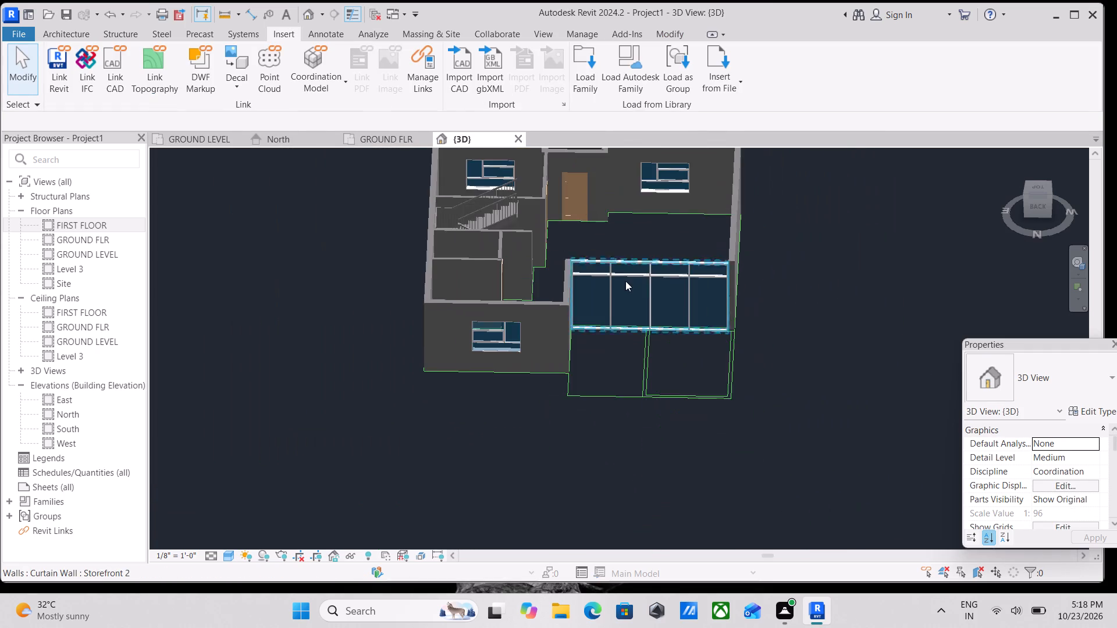
scroll(625, 281, down, 2)
shift+middle_drag(575, 255, 1013, 227)
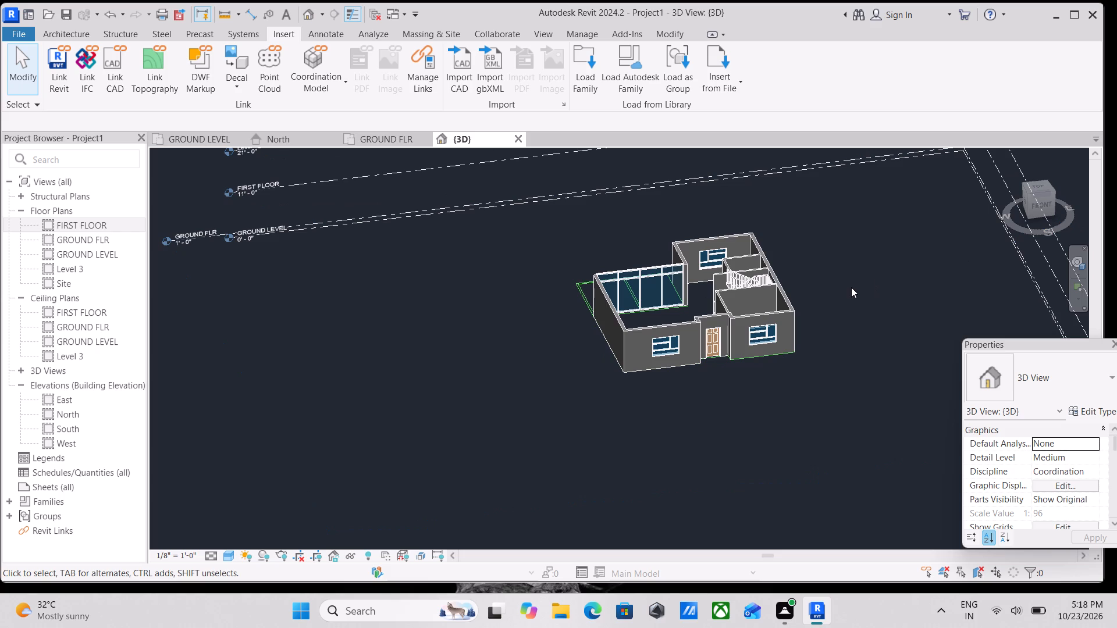
scroll(804, 272, up, 3)
scroll(639, 287, down, 2)
shift+middle_drag(564, 338, 952, 293)
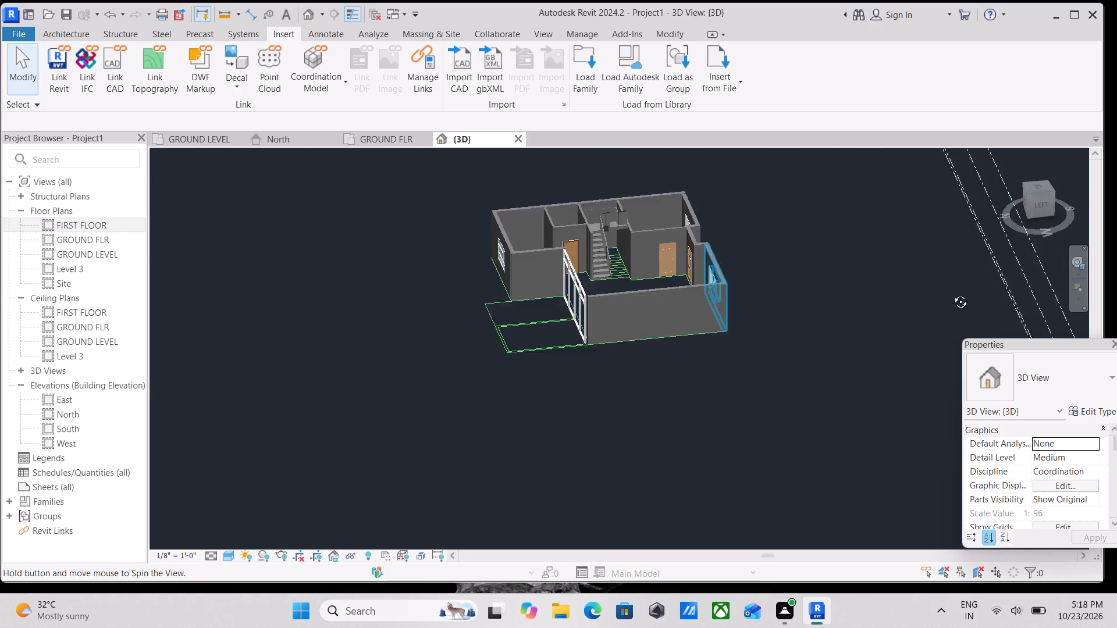
shift+middle_drag(952, 293, 972, 288)
Unpin and delete the upper horizontal 2.5" x 5" mullions in the two middle bays of the Storefront 2 curtain wall.
scroll(537, 287, up, 9)
scroll(599, 260, up, 4)
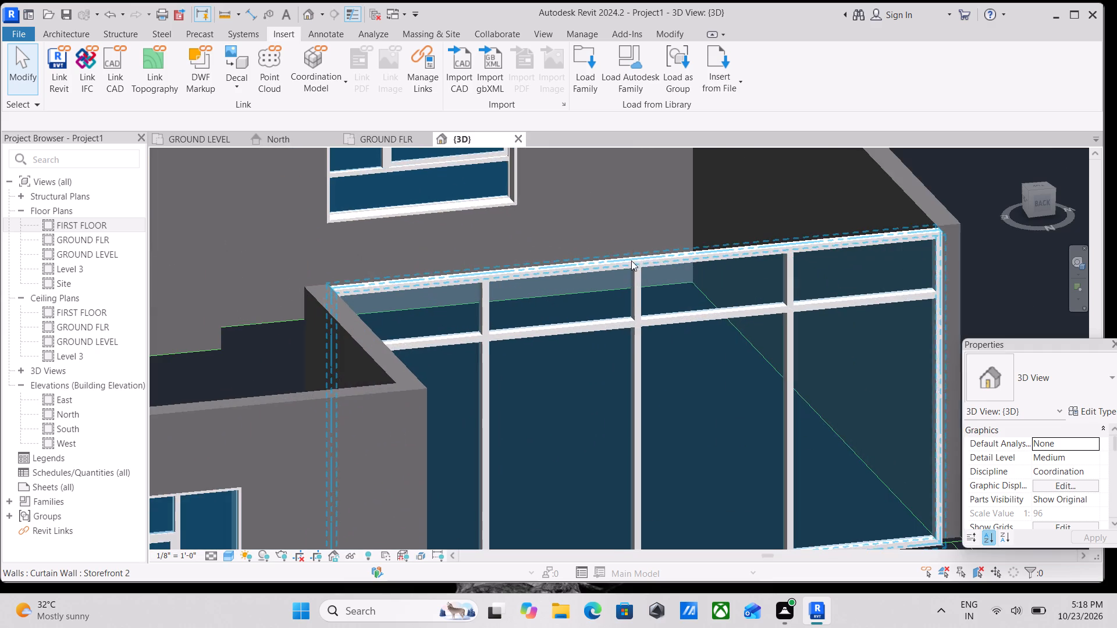
scroll(692, 307, up, 2)
click(699, 324)
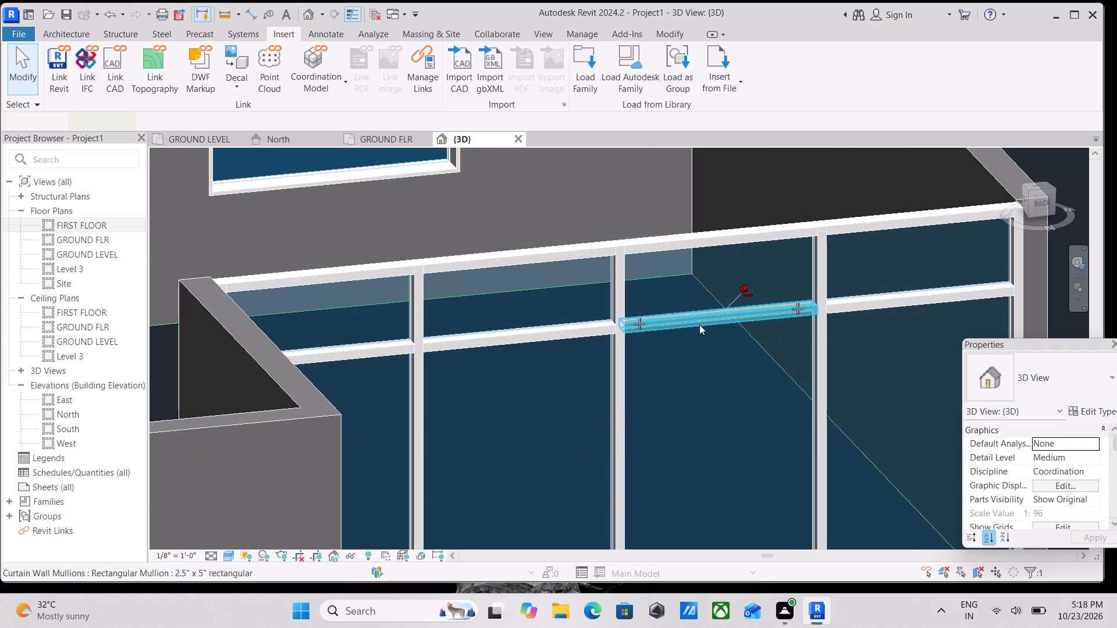
scroll(699, 324, down, 2)
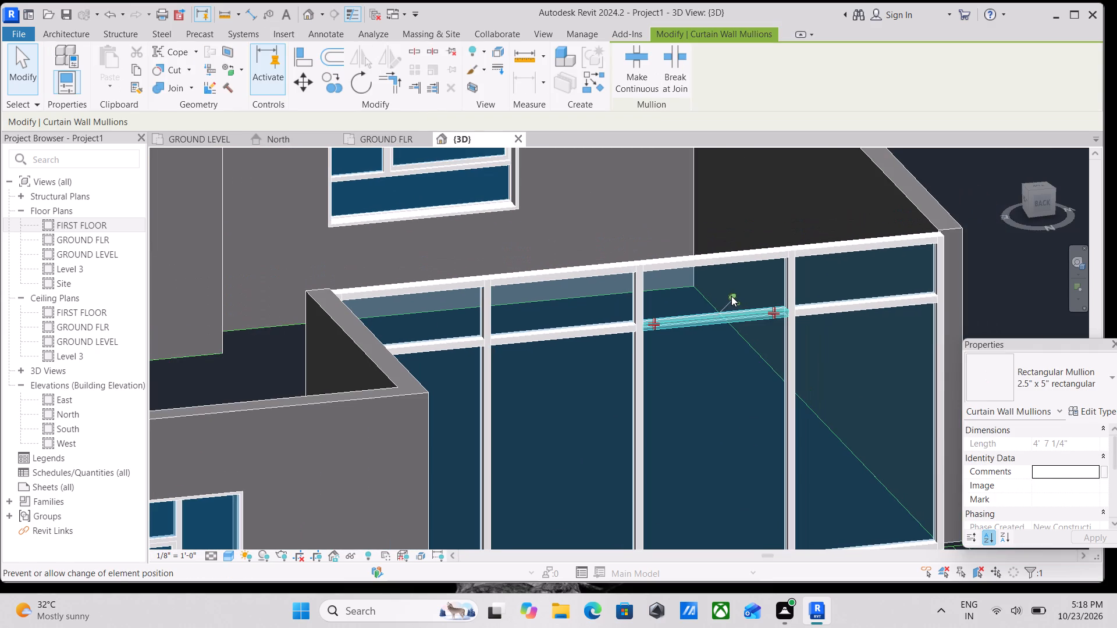
click(731, 296)
right_click(731, 296)
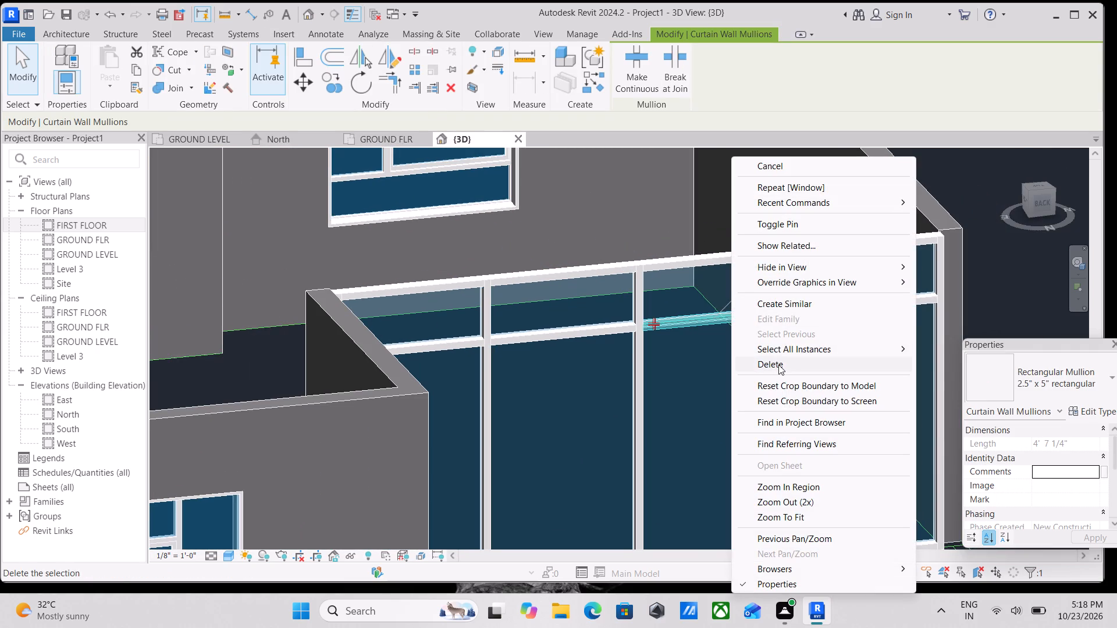
click(778, 365)
click(598, 328)
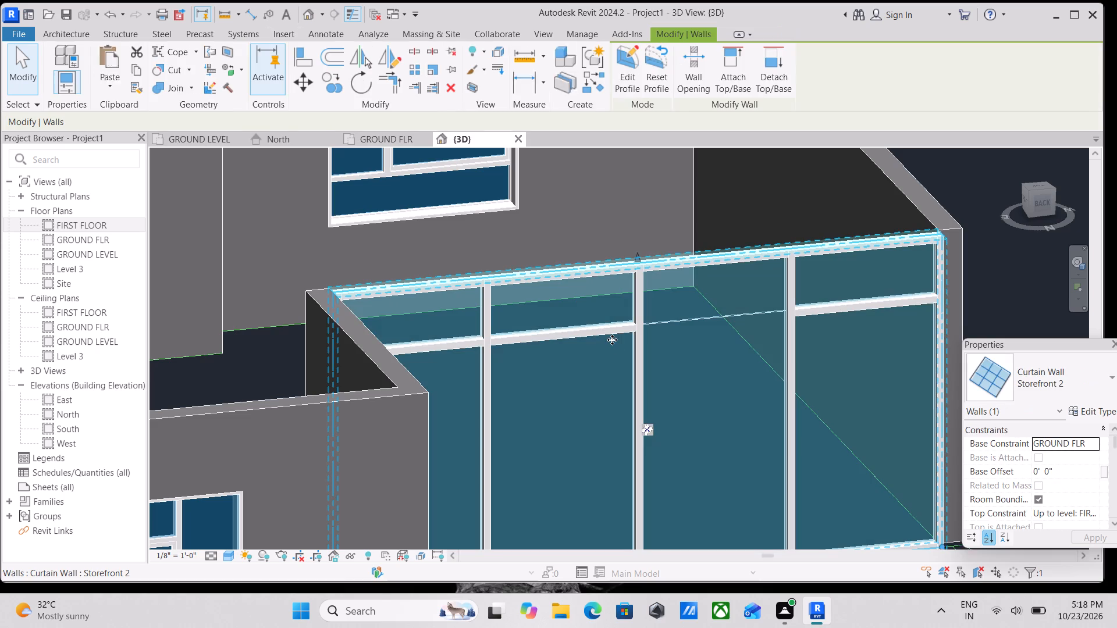
key(Escape)
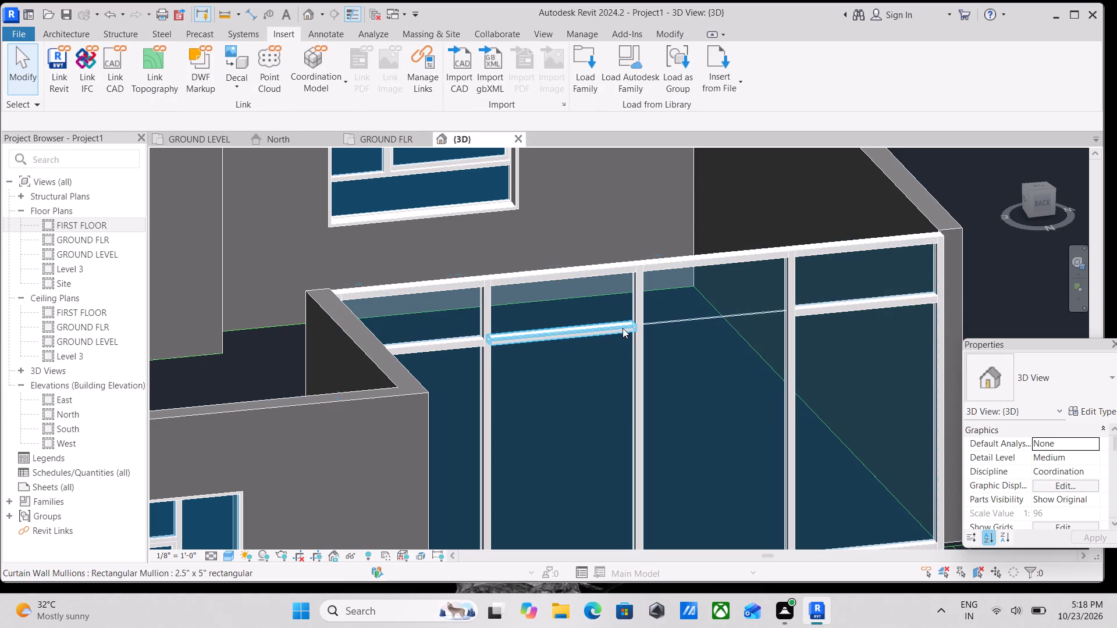
click(622, 328)
click(590, 304)
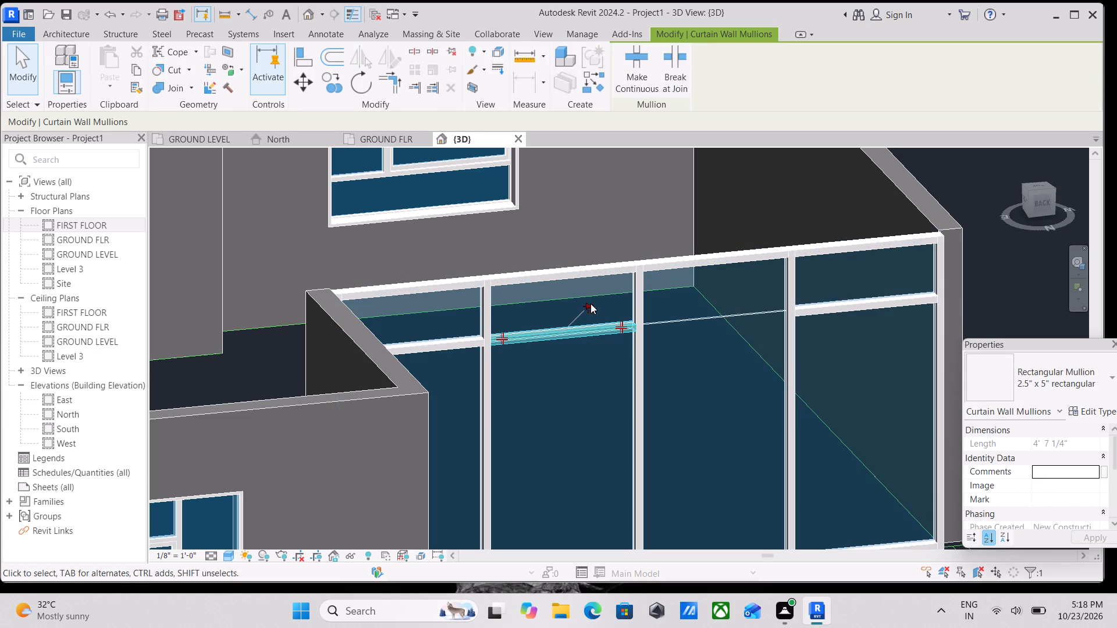
right_click(590, 304)
click(629, 363)
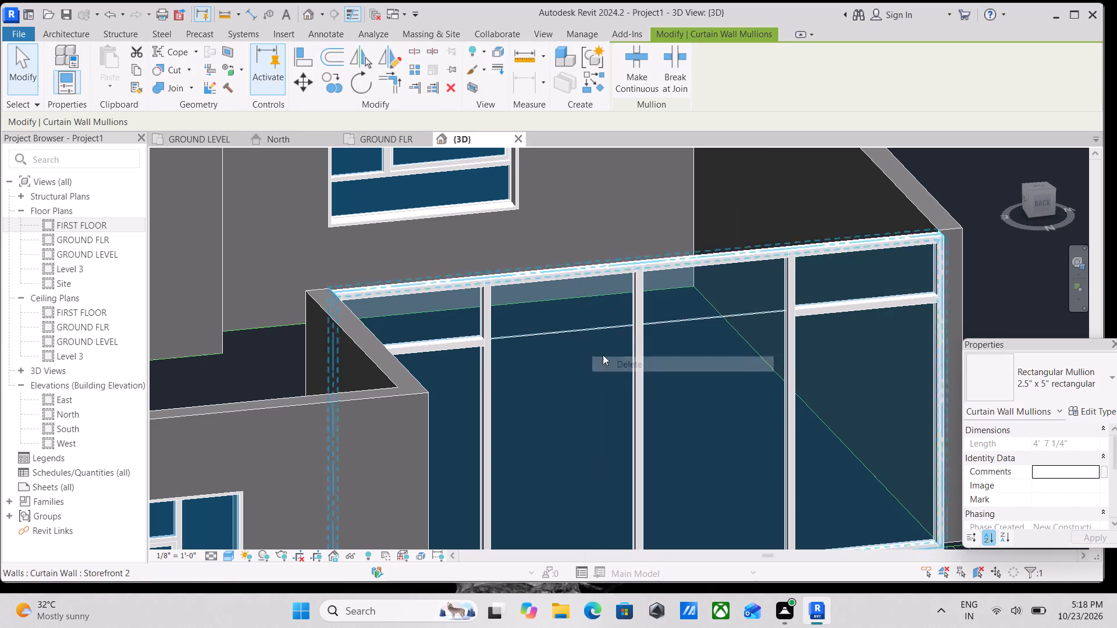
Unpin and delete the upper horizontal mullion in the end bay beside the projecting room's wall.
scroll(594, 350, up, 3)
click(400, 337)
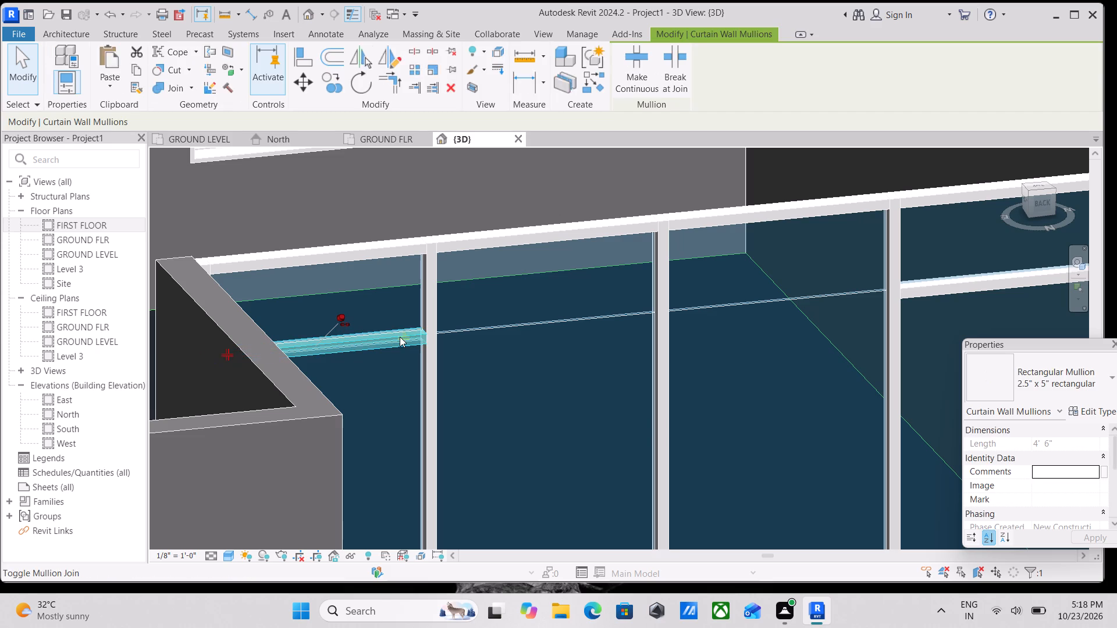
click(340, 316)
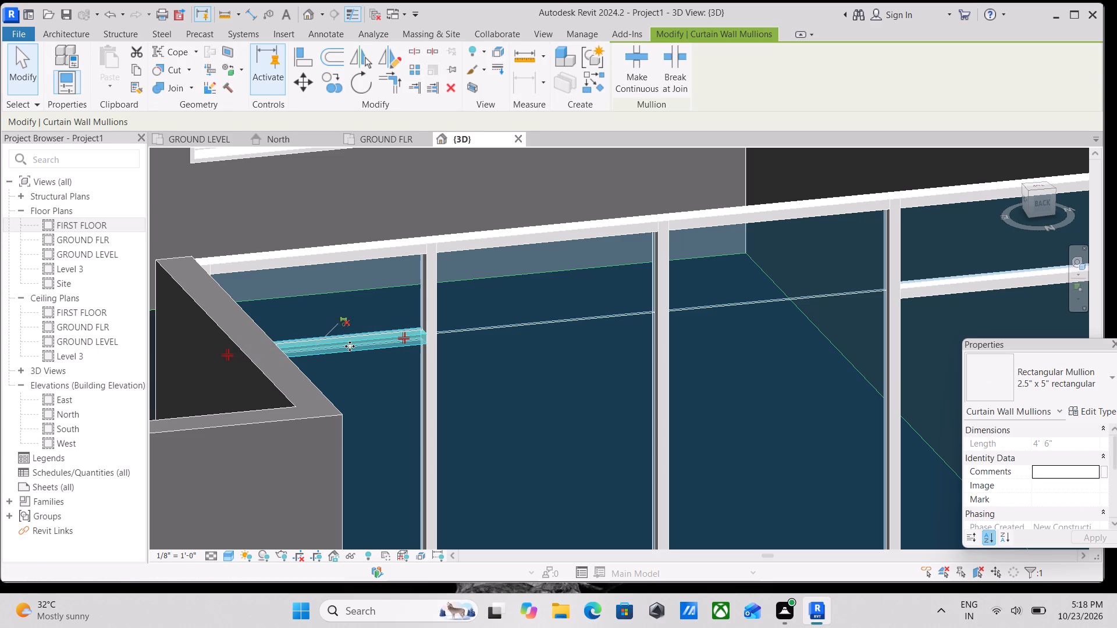
right_click(350, 346)
click(391, 360)
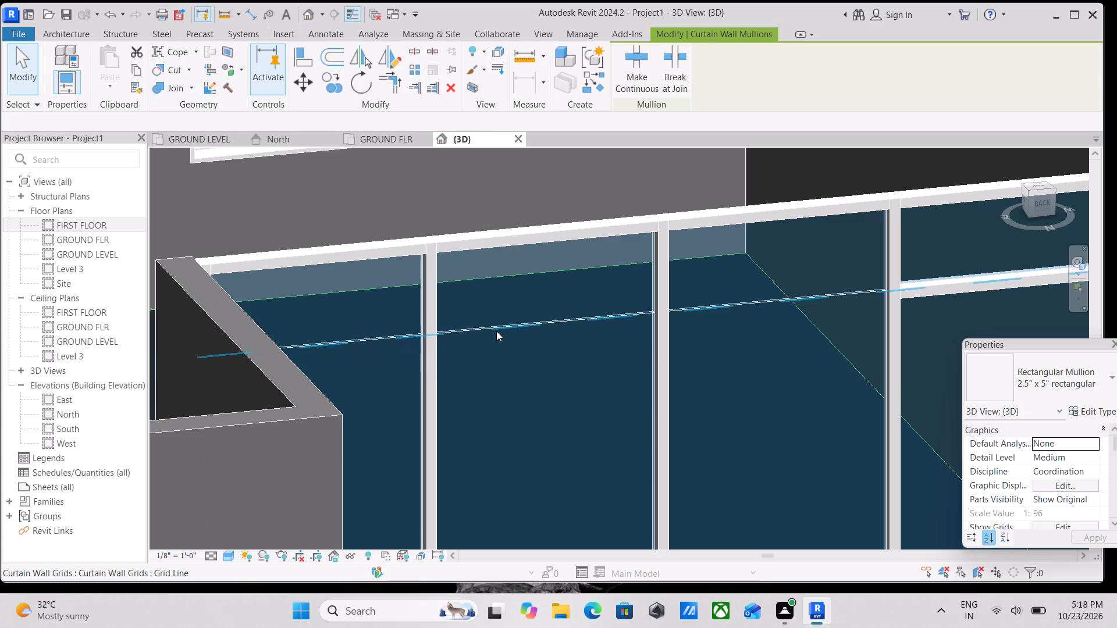
Unpin and delete the upper horizontal grid line of the Storefront 2 curtain wall.
click(503, 329)
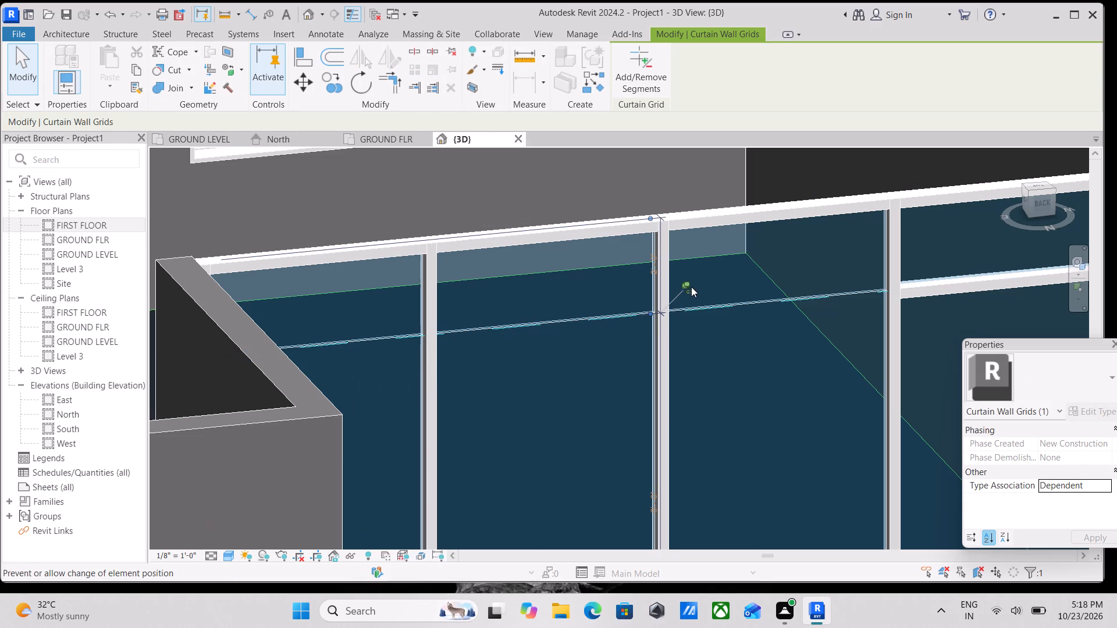
click(691, 287)
right_click(691, 287)
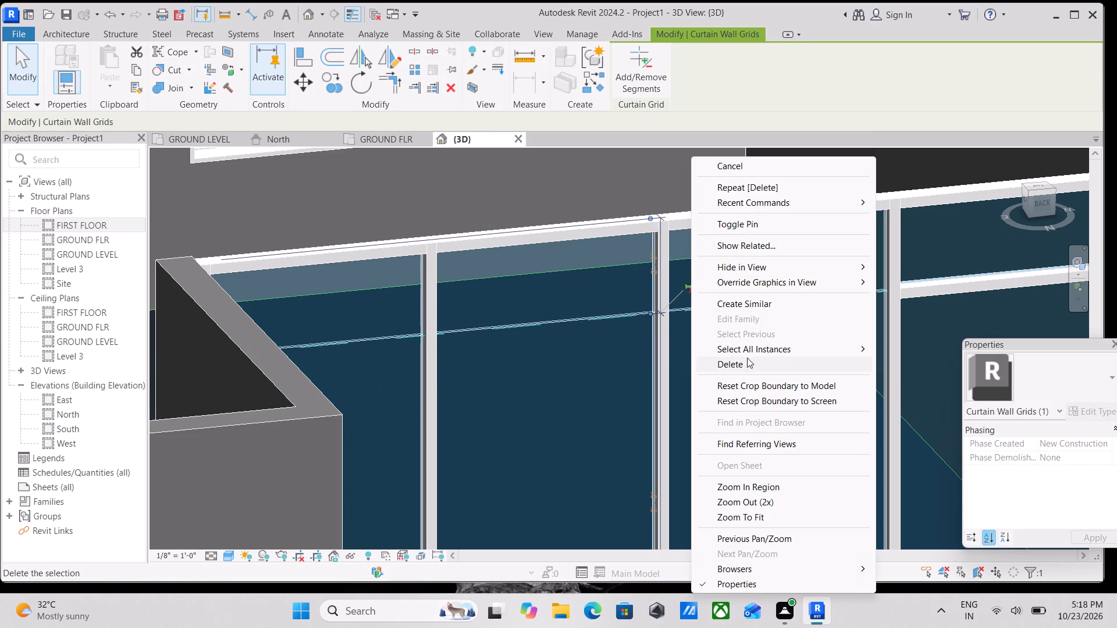
click(747, 358)
Add a horizontal curtain grid line across all bays of the Storefront 2 wall at mid-height, 5'-0" from top and bottom.
scroll(880, 281, down, 10)
shift+middle_drag(863, 297, 778, 342)
scroll(778, 342, up, 7)
middle_drag(796, 328, 485, 401)
scroll(543, 377, down, 2)
middle_drag(550, 380, 561, 417)
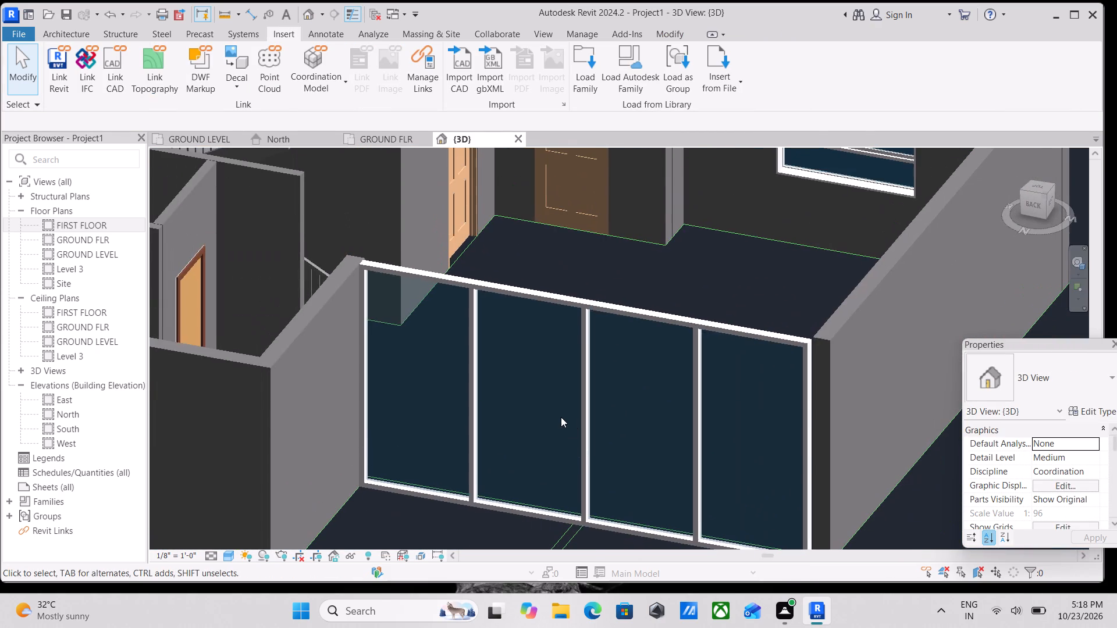
click(78, 30)
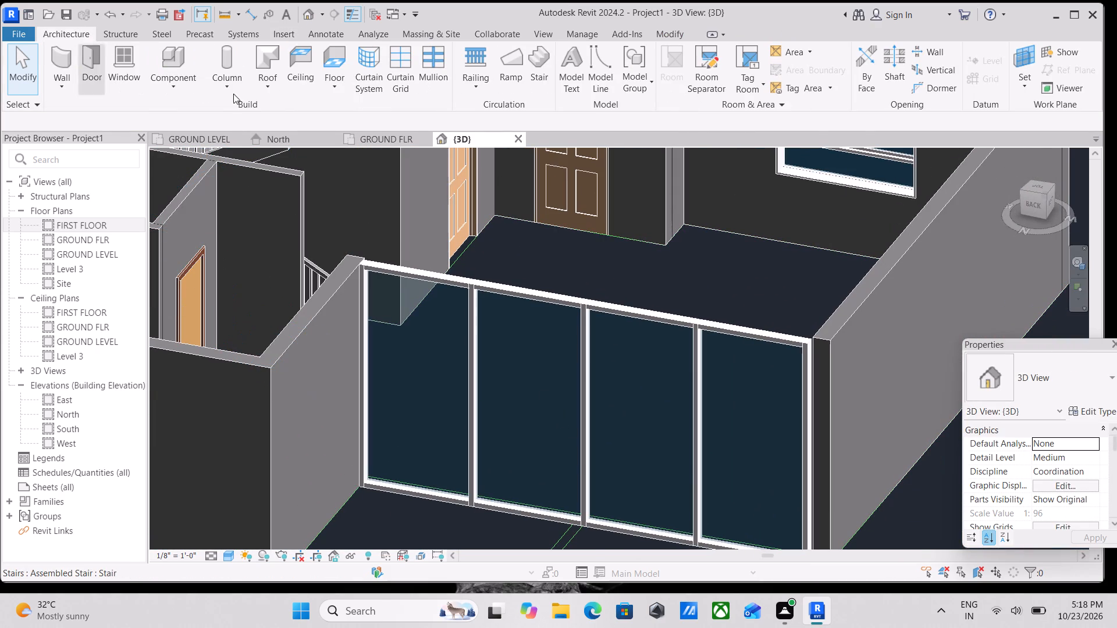
click(396, 63)
middle_drag(565, 367, 609, 298)
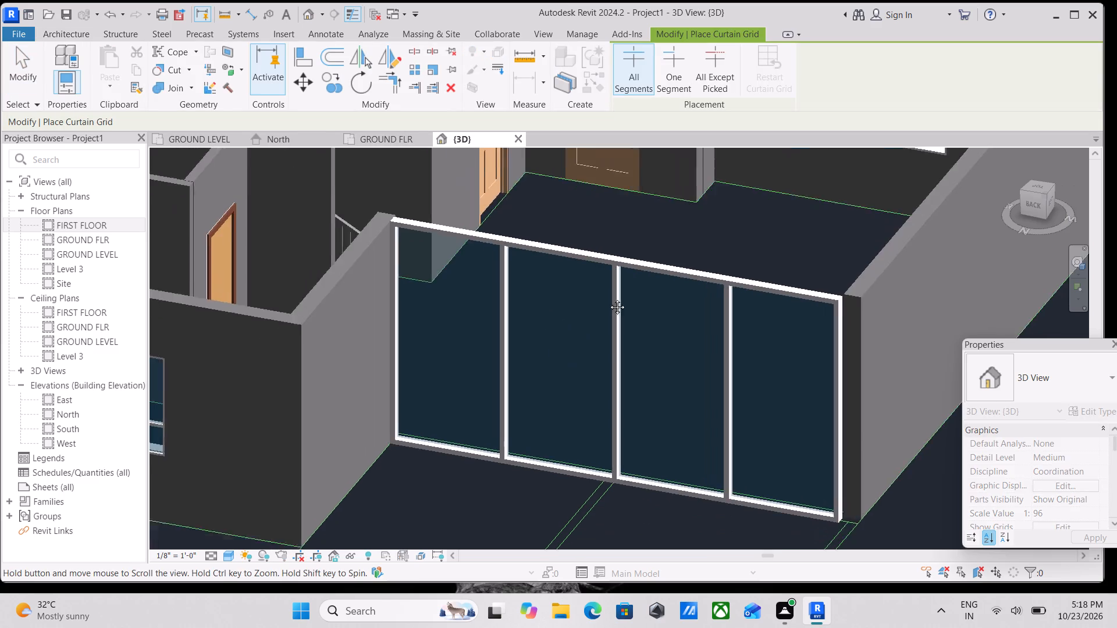
middle_drag(609, 298, 649, 222)
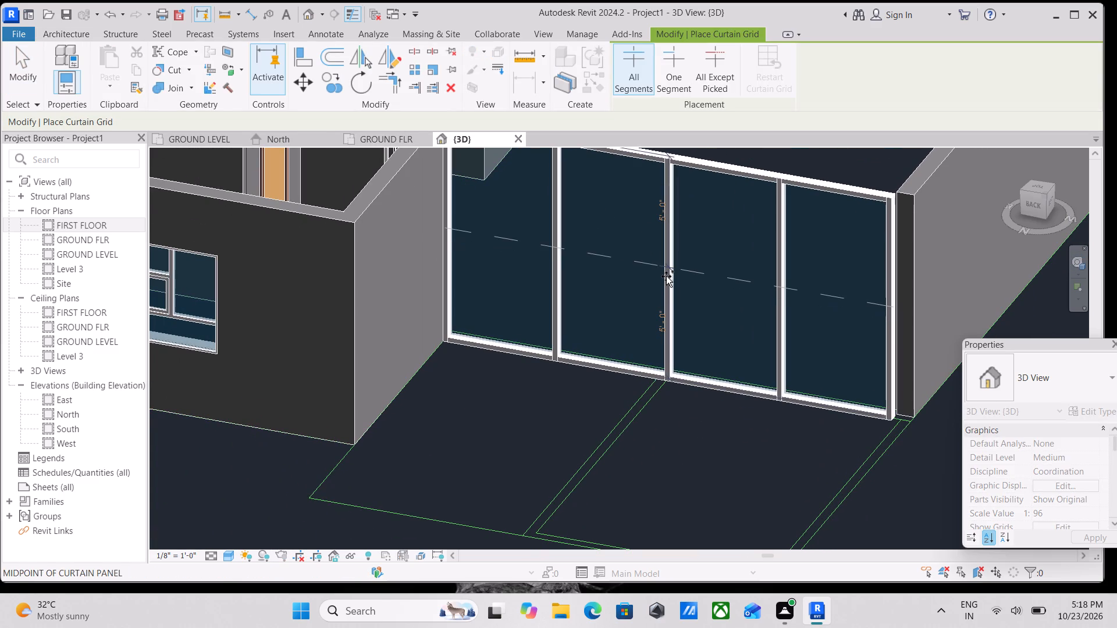
click(666, 276)
scroll(666, 276, down, 1)
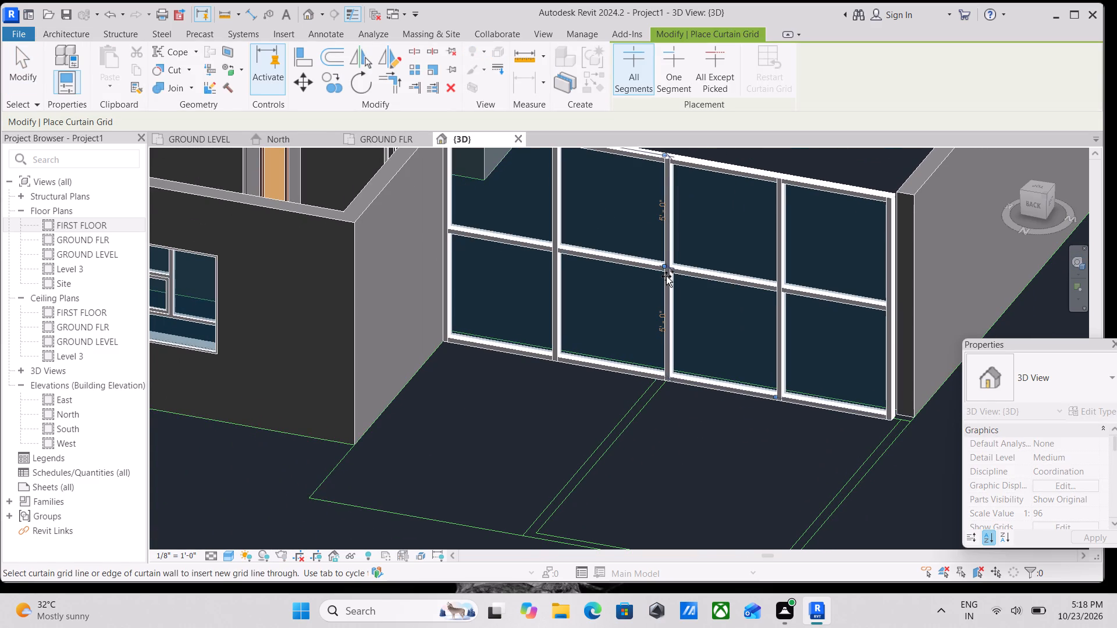
scroll(666, 276, down, 2)
key(Escape)
scroll(687, 259, up, 2)
key(Escape)
key(Escape)
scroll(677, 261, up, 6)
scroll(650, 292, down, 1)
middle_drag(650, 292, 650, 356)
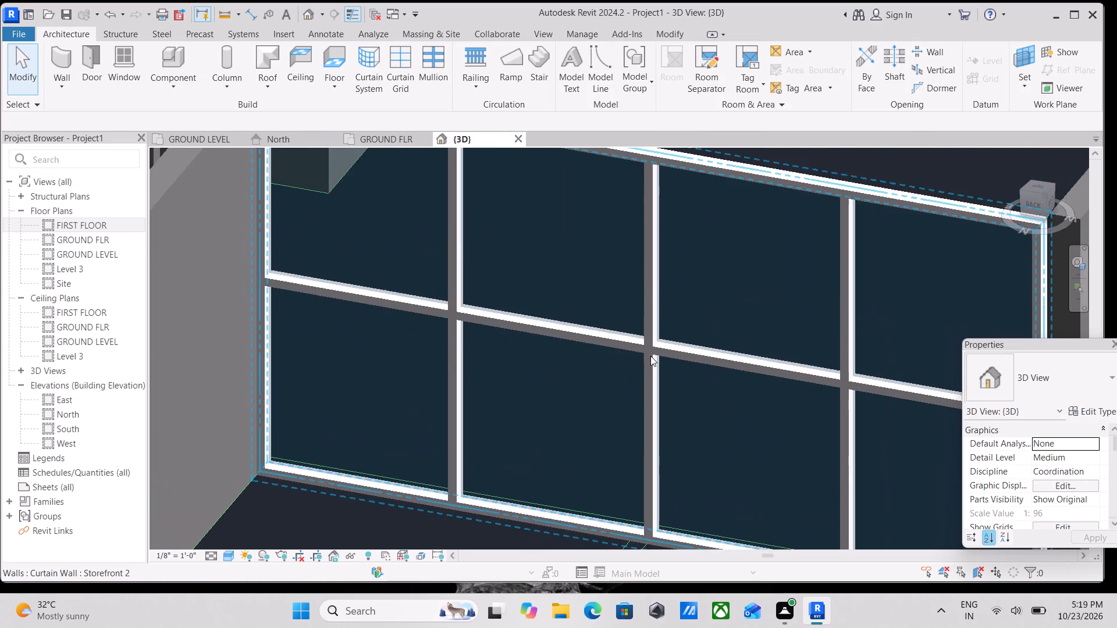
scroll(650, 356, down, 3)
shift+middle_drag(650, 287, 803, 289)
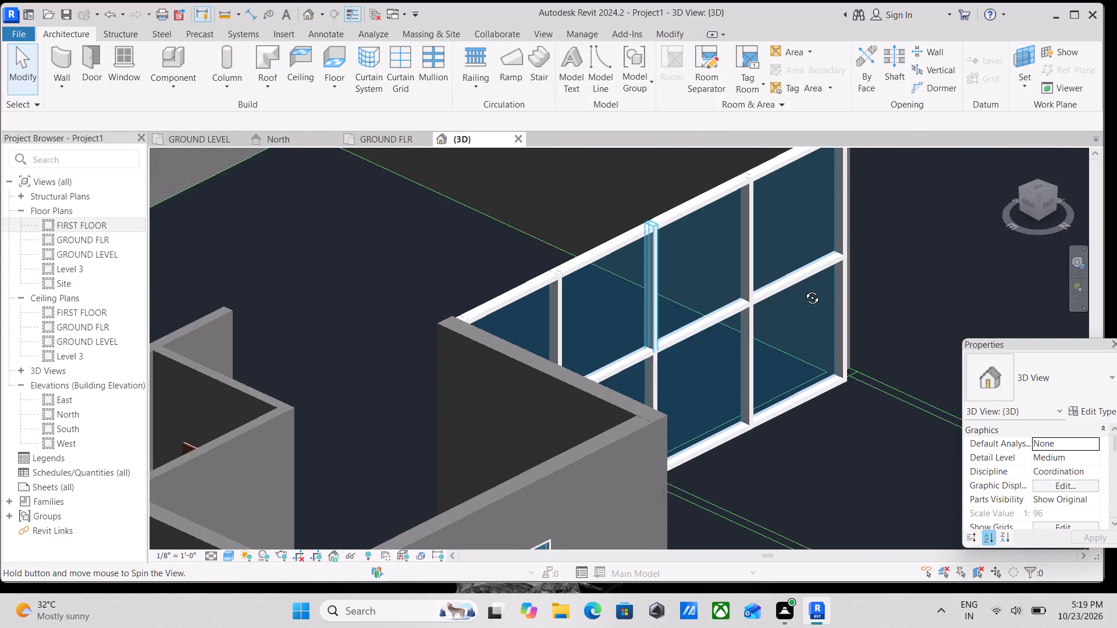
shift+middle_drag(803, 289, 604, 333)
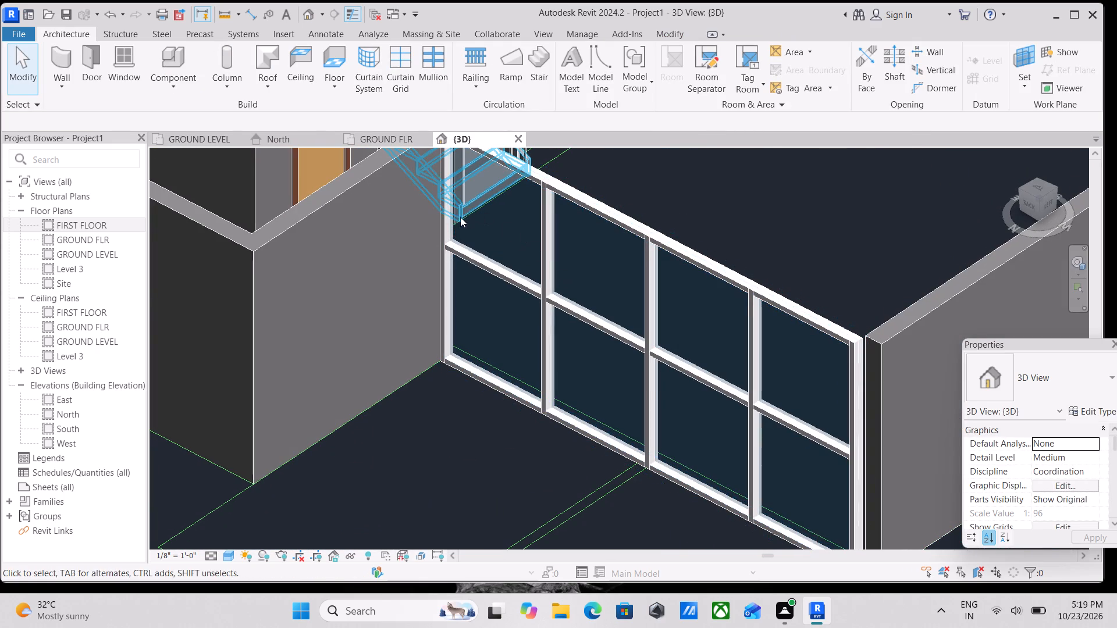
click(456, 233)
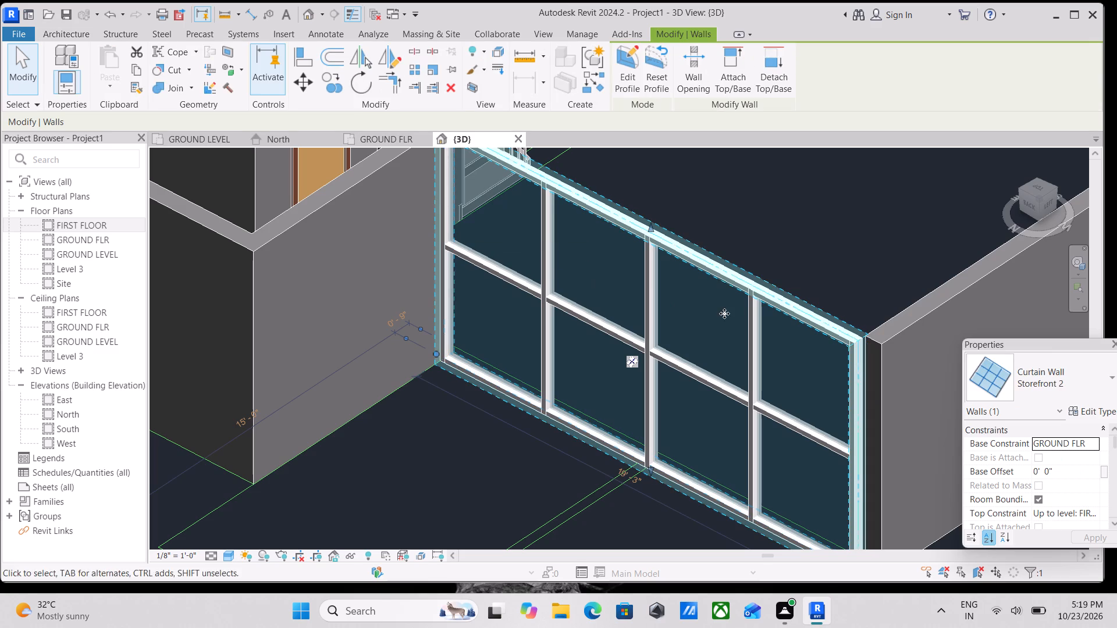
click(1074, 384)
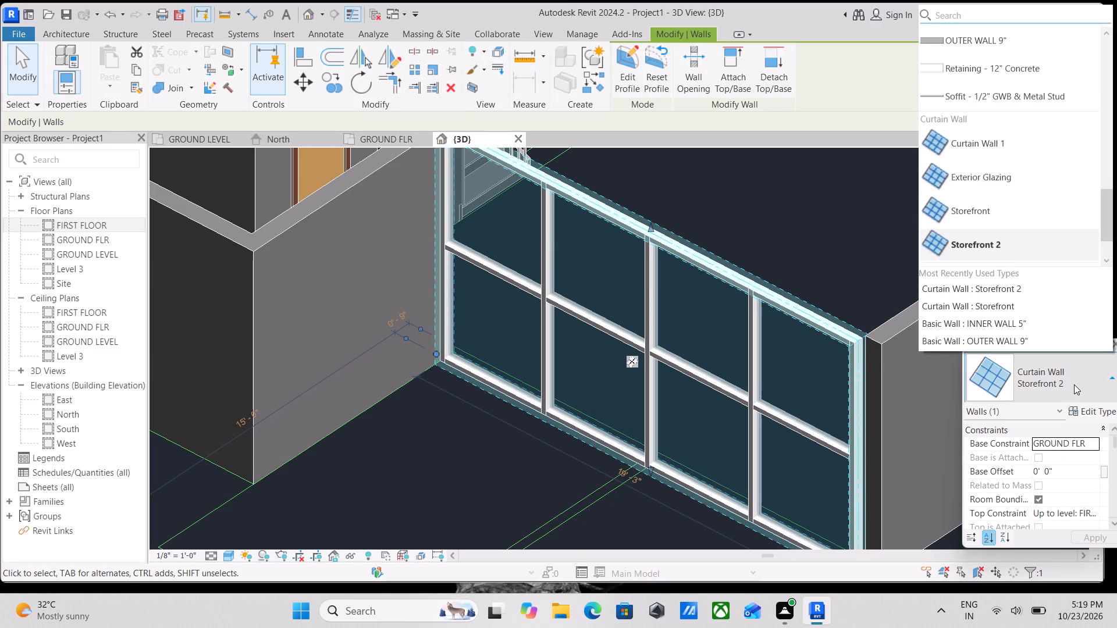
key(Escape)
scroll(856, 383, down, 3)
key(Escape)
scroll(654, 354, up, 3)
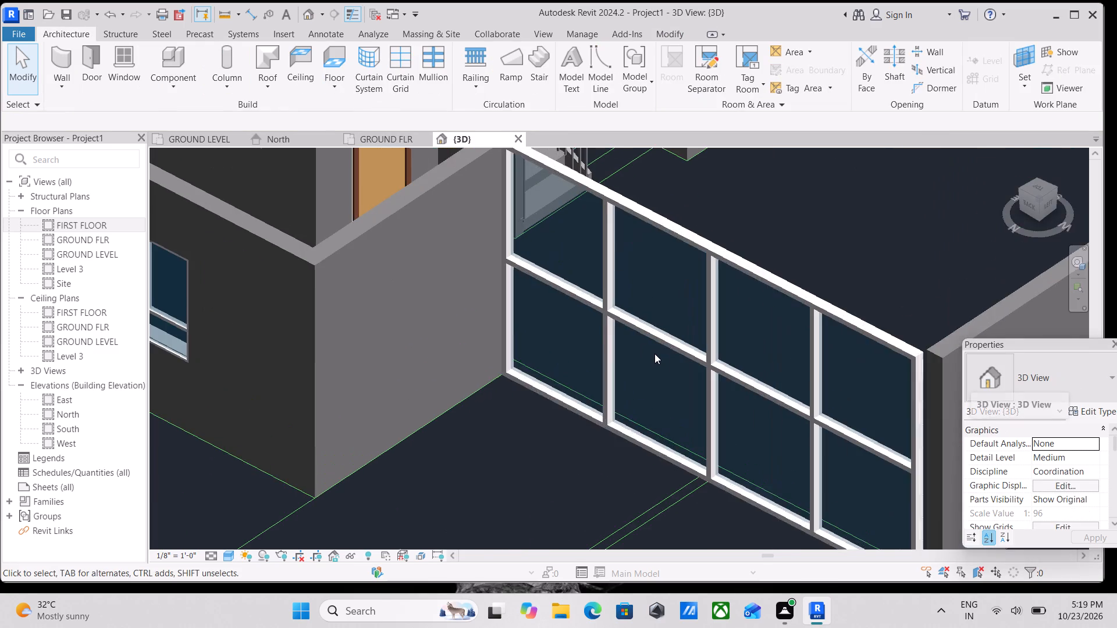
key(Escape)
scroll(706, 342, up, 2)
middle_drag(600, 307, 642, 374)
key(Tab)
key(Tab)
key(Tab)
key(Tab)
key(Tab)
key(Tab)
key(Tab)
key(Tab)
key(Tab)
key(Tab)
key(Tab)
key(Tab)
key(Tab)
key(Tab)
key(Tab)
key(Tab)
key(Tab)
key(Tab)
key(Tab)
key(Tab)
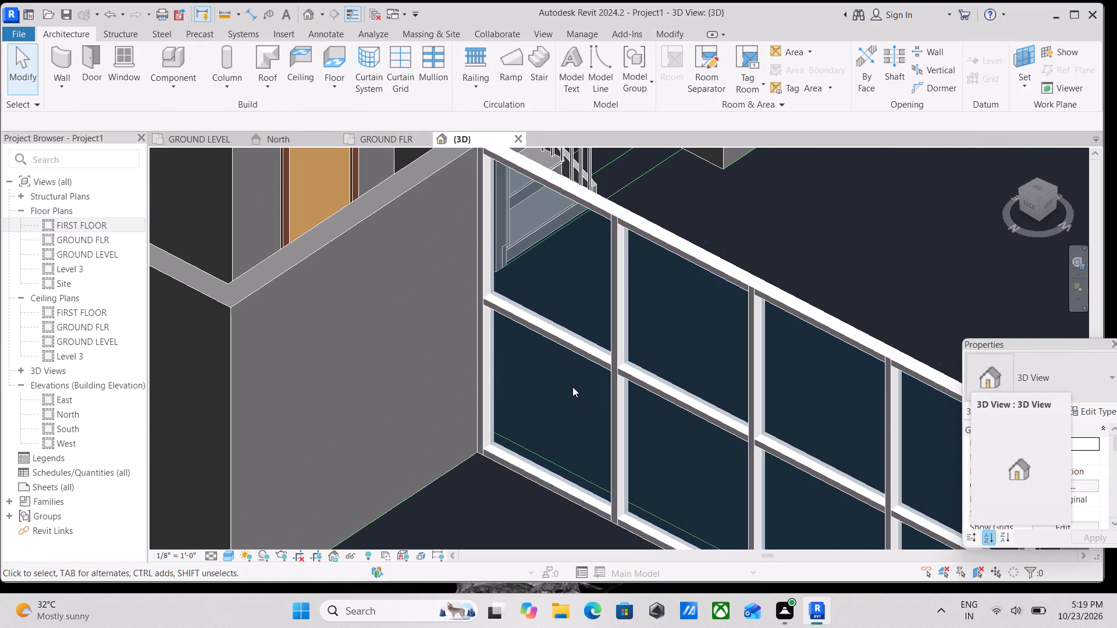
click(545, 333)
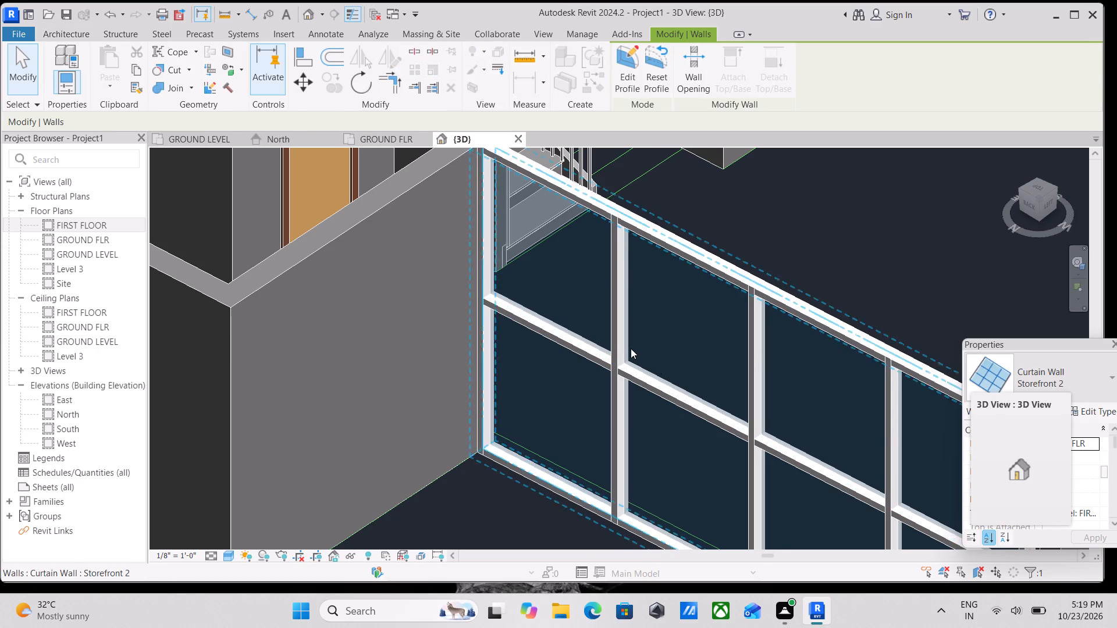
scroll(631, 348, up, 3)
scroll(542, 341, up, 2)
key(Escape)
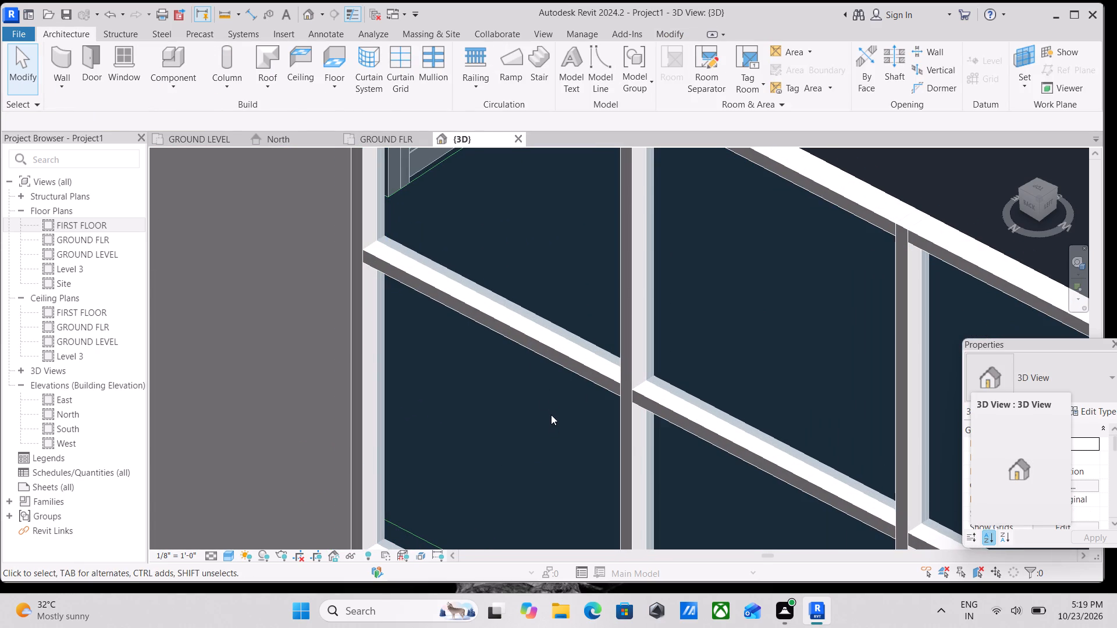
For the 2.5" x 5" rectangular mullion type of the Storefront 2 wall, create a new material named "metal black".
key(Tab)
key(Tab)
key(Tab)
key(Tab)
key(Tab)
key(Tab)
key(Tab)
key(Tab)
key(Tab)
key(Tab)
key(Tab)
key(Tab)
key(Tab)
key(Tab)
key(Tab)
key(Tab)
key(Tab)
key(Tab)
key(Tab)
key(Tab)
click(541, 352)
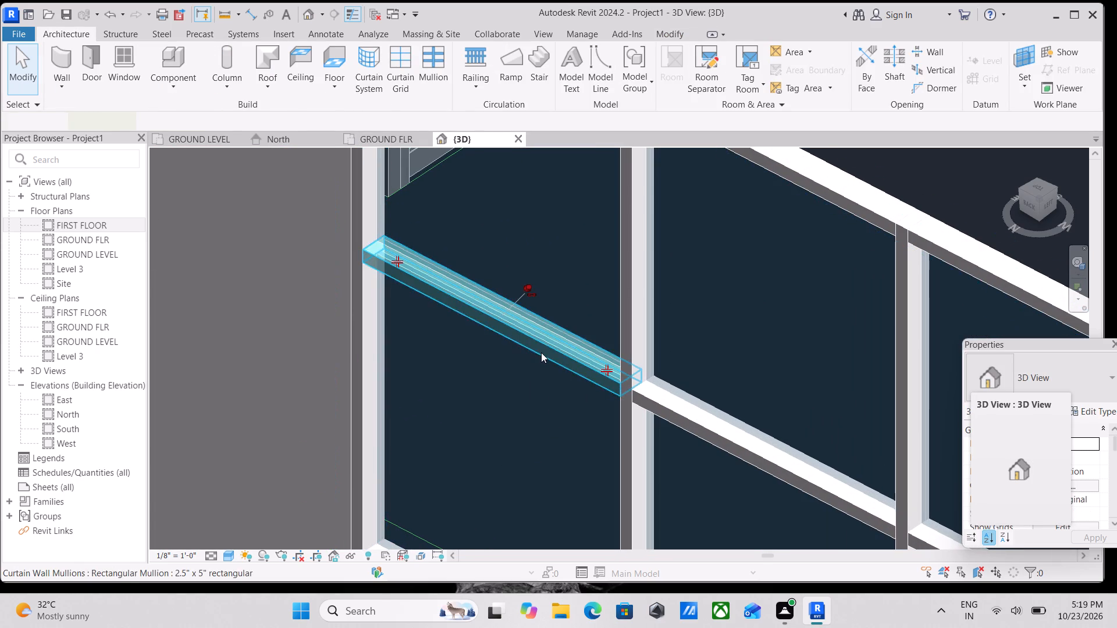
click(1107, 415)
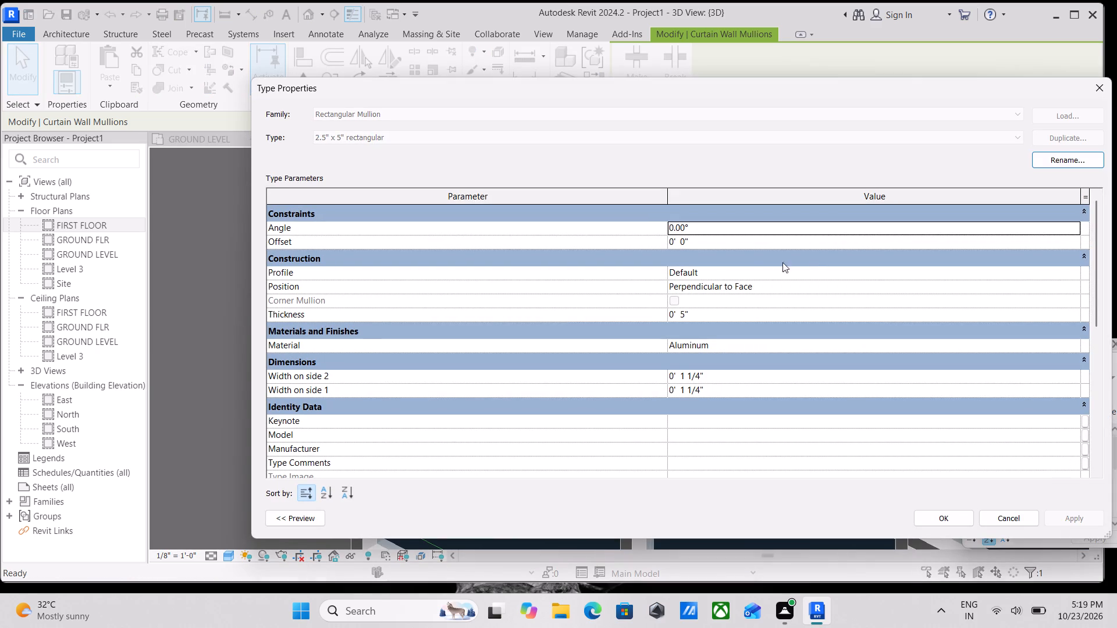
scroll(802, 276, down, 1)
scroll(802, 280, up, 2)
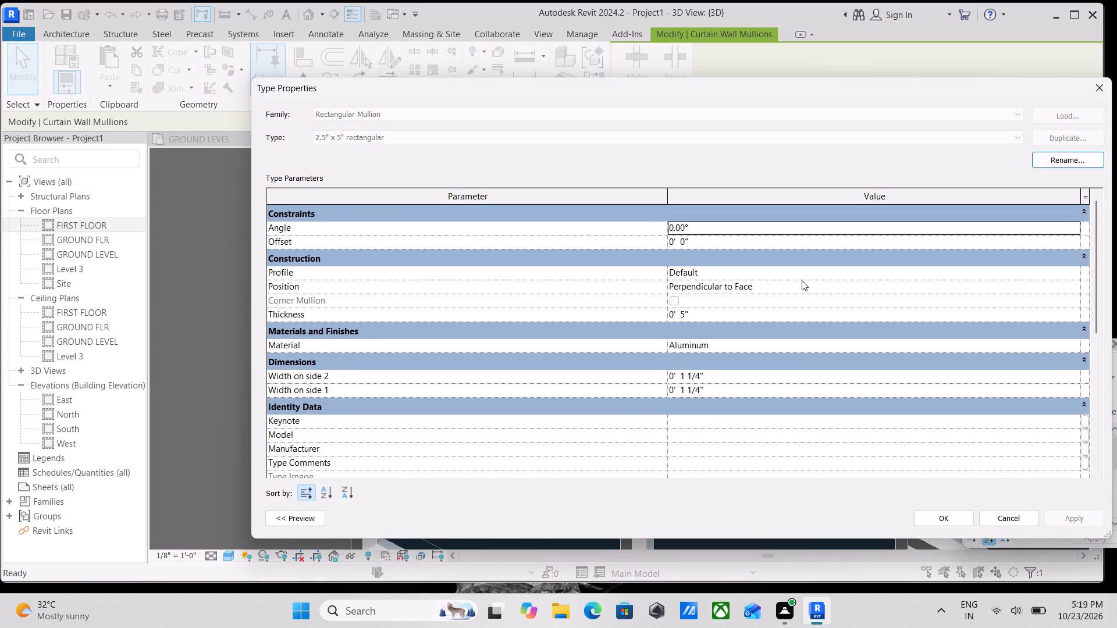
scroll(802, 280, up, 2)
scroll(716, 332, down, 1)
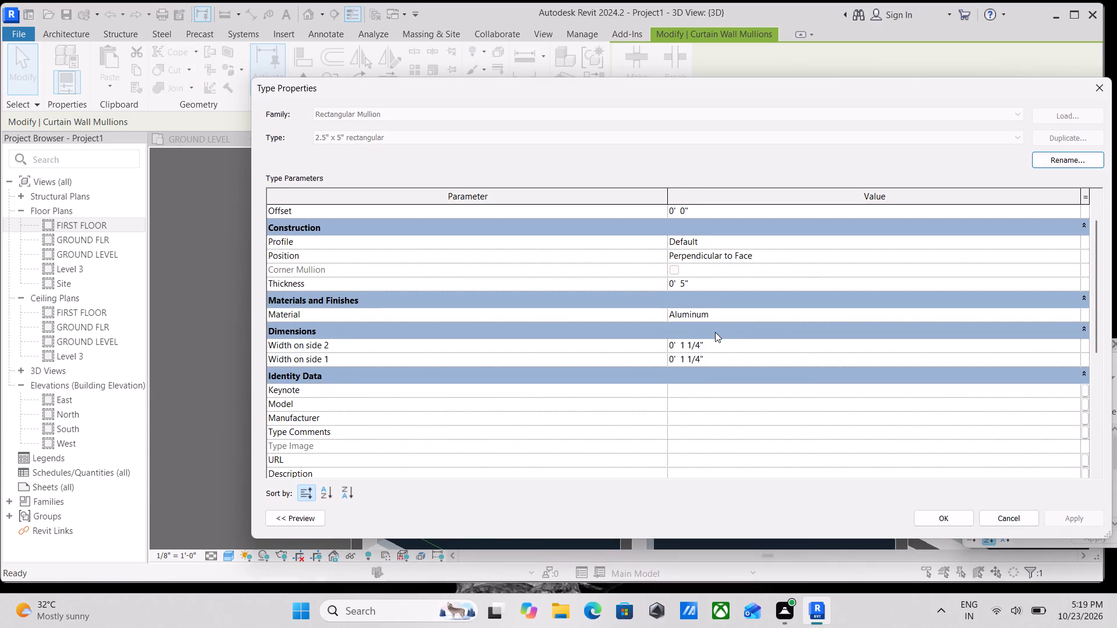
click(1076, 315)
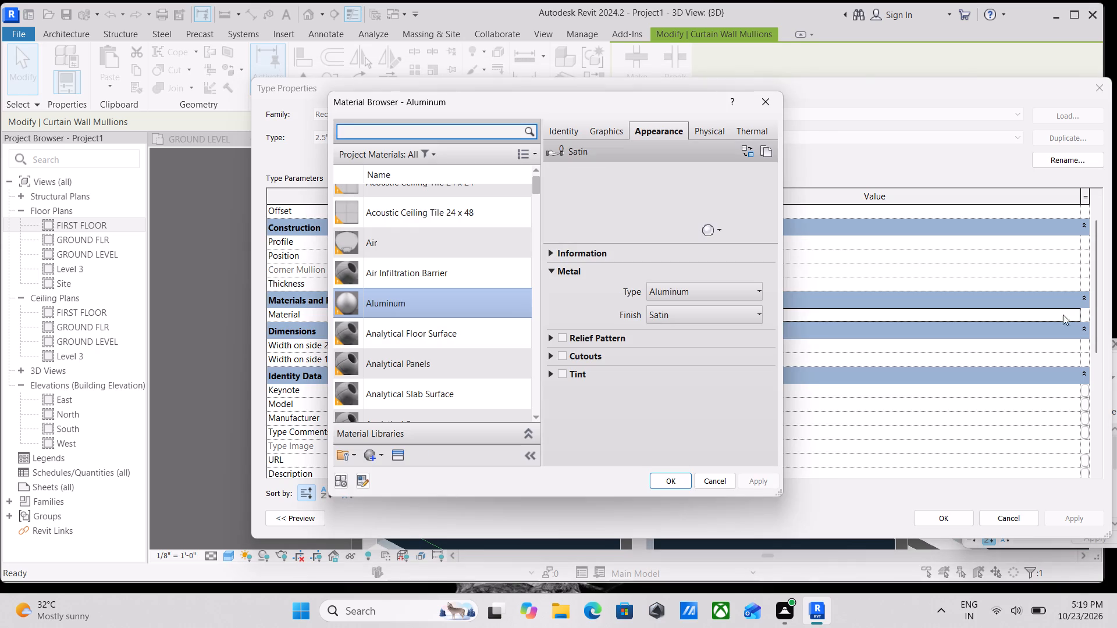
scroll(386, 392, down, 1)
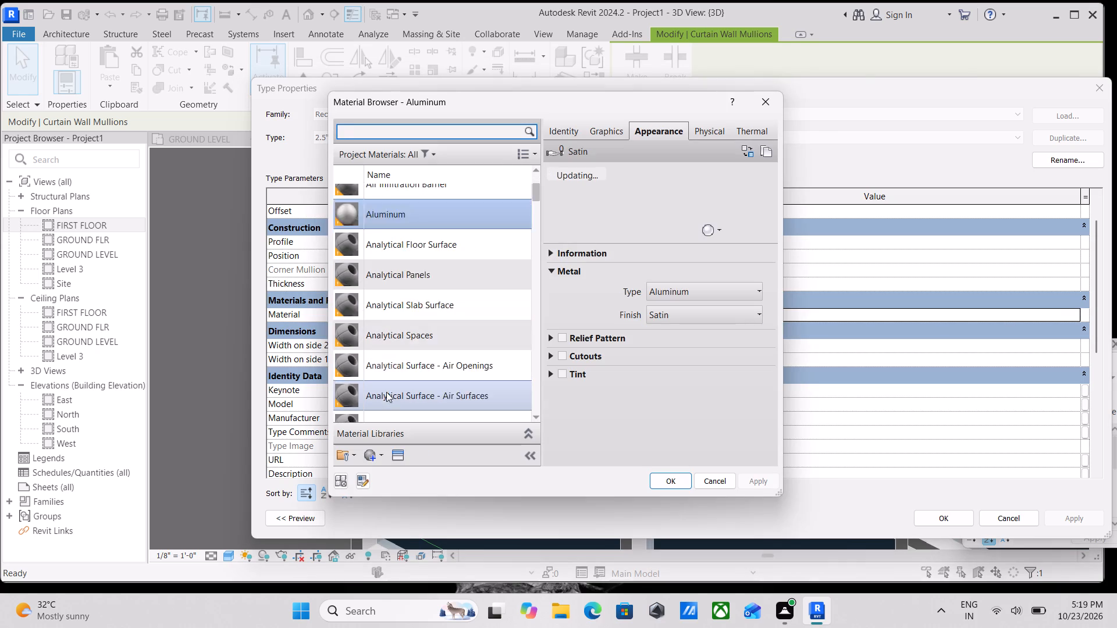
scroll(386, 392, down, 1)
click(371, 458)
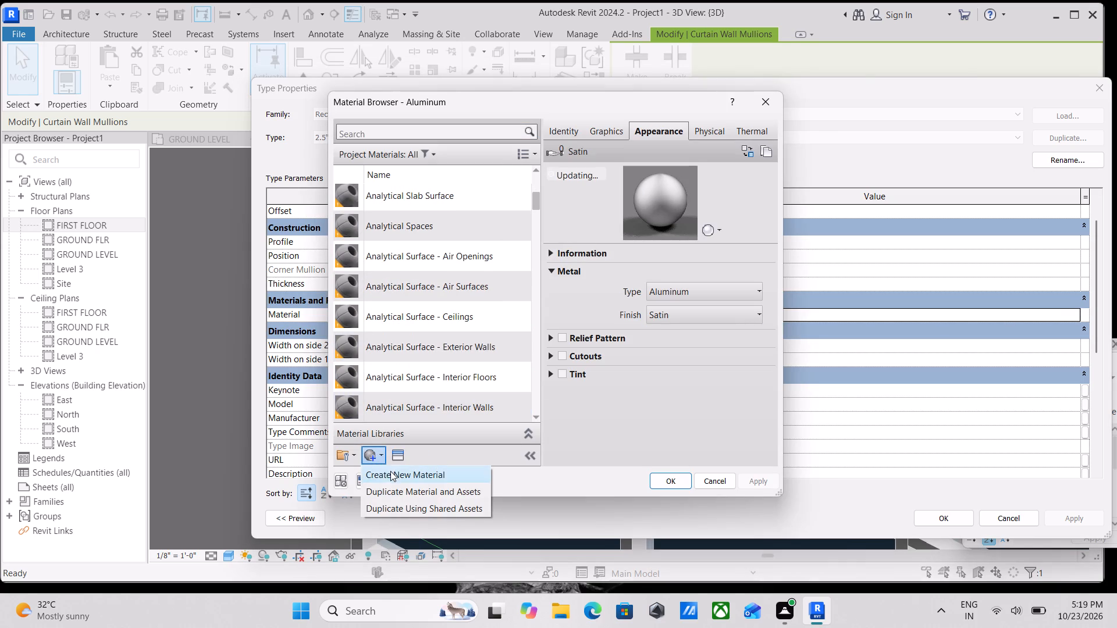
click(391, 473)
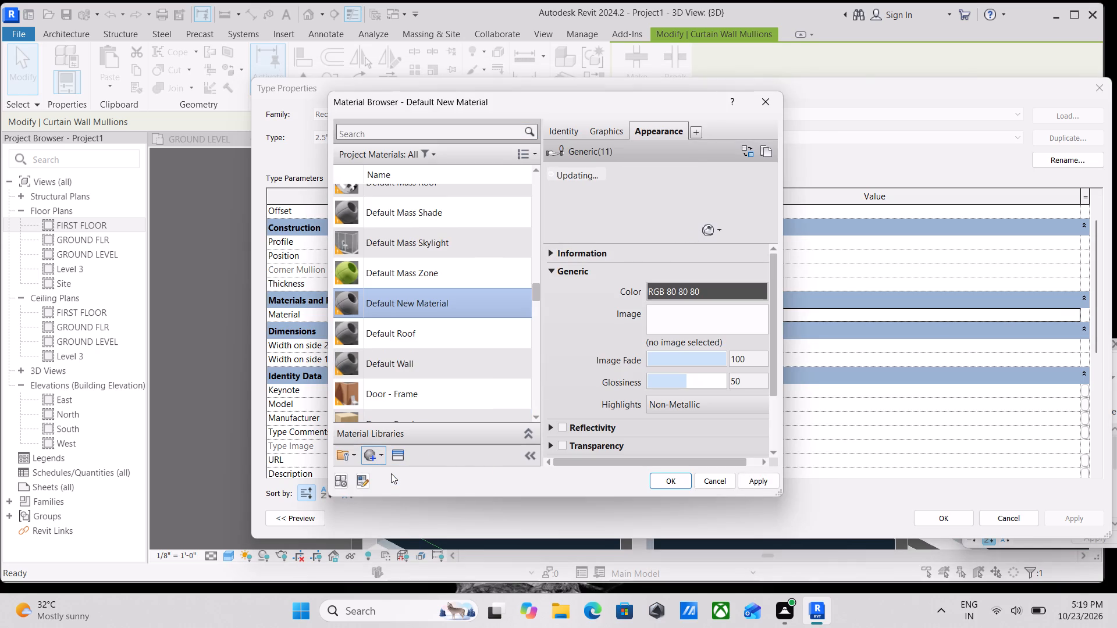
right_click(425, 292)
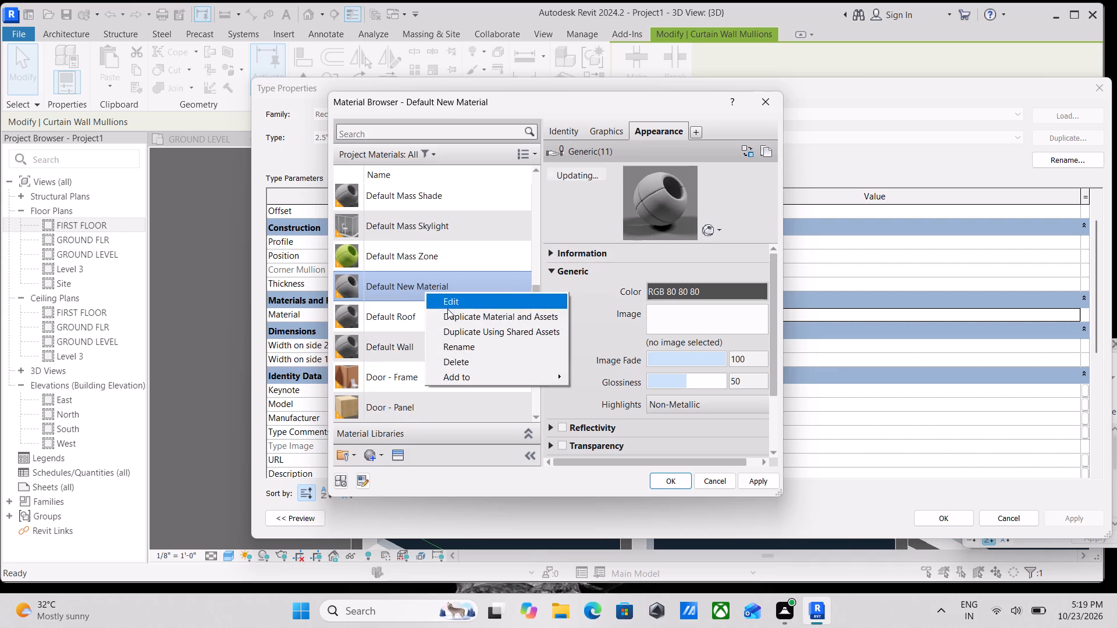
click(459, 349)
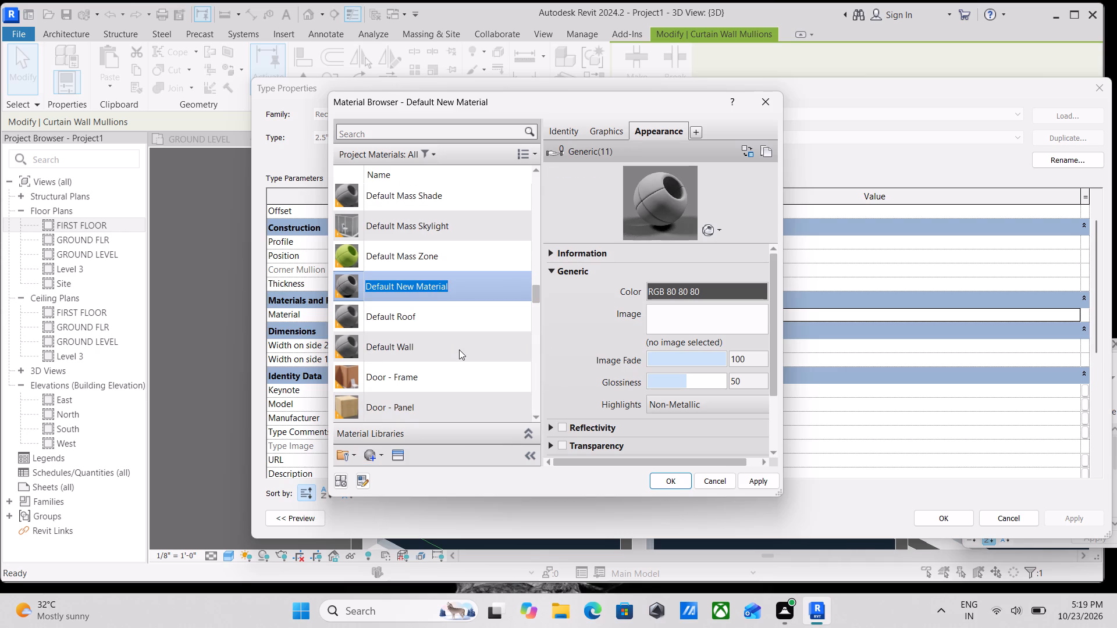
text(mr)
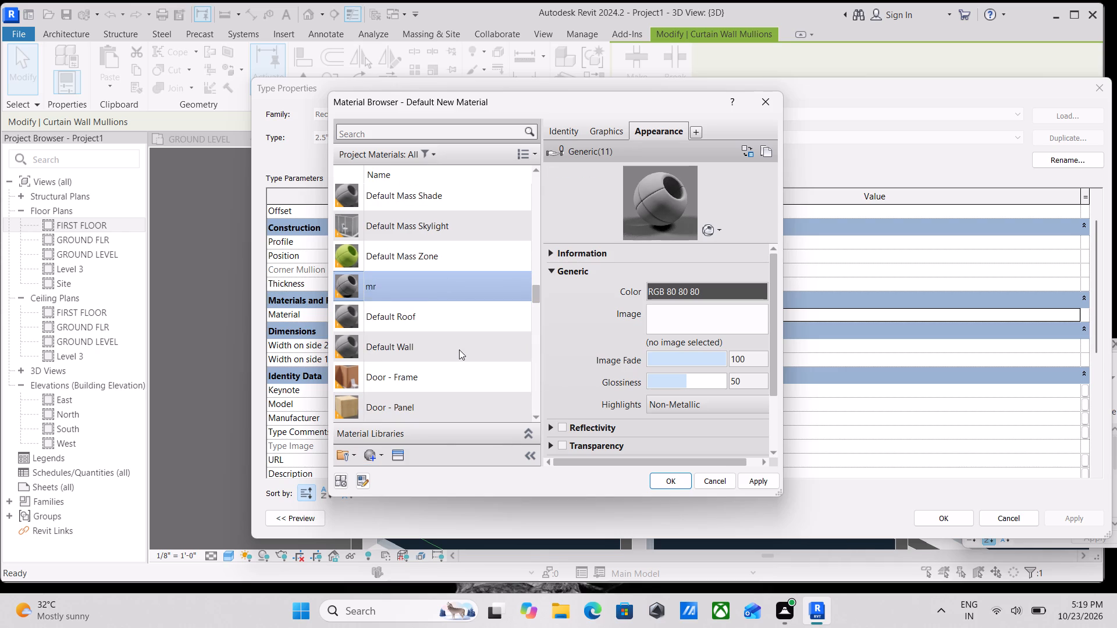
key(BackSpace)
key(r)
key(BackSpace)
text(etal bla)
text(ck)
Set the metal black material's appearance color to RGB 30, 30, 29.
click(712, 286)
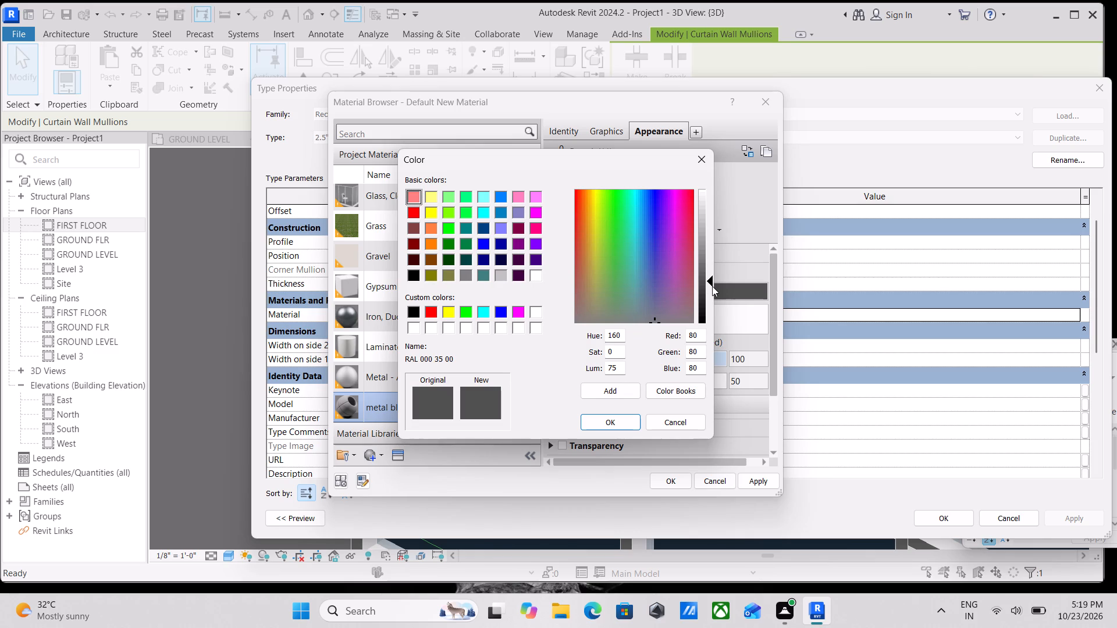
drag(700, 337, 646, 338)
text(30)
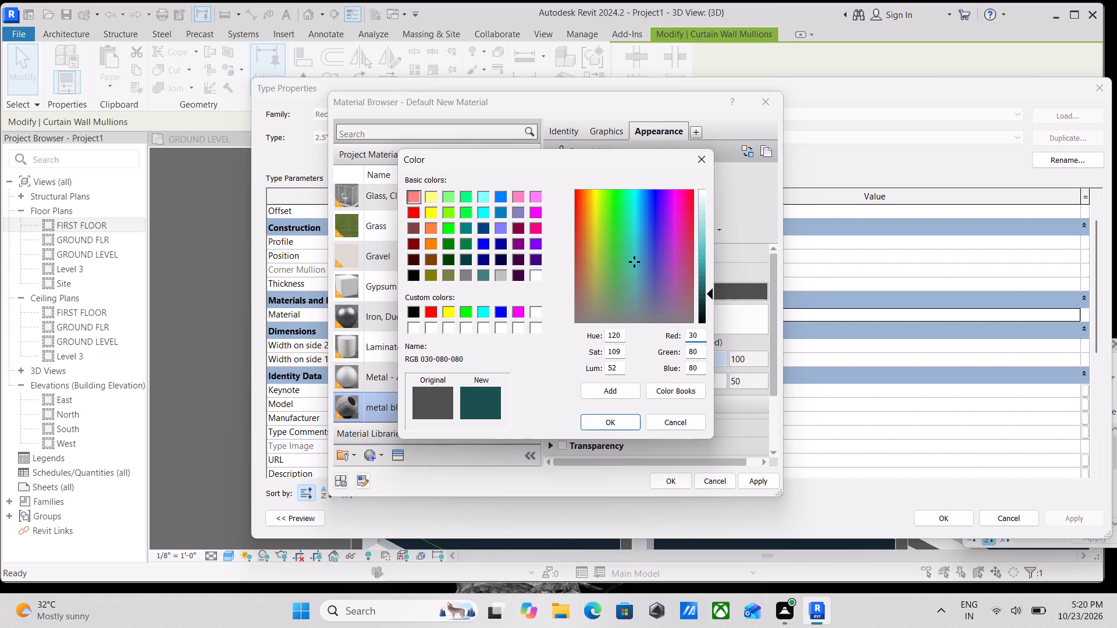
drag(701, 348, 638, 360)
text(30)
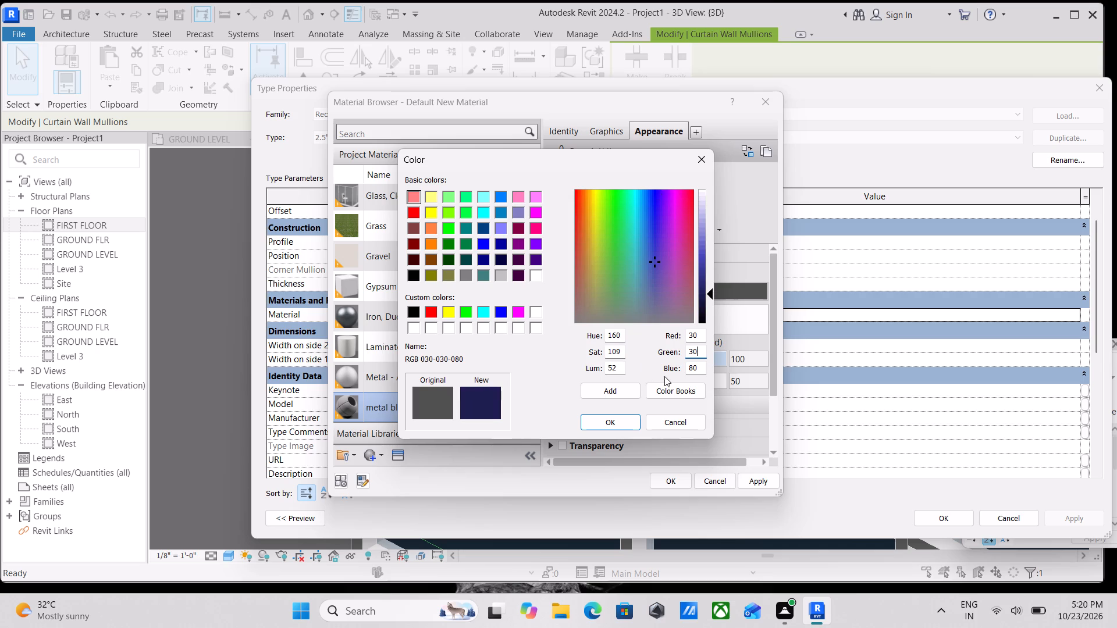
drag(701, 366, 646, 370)
text(29)
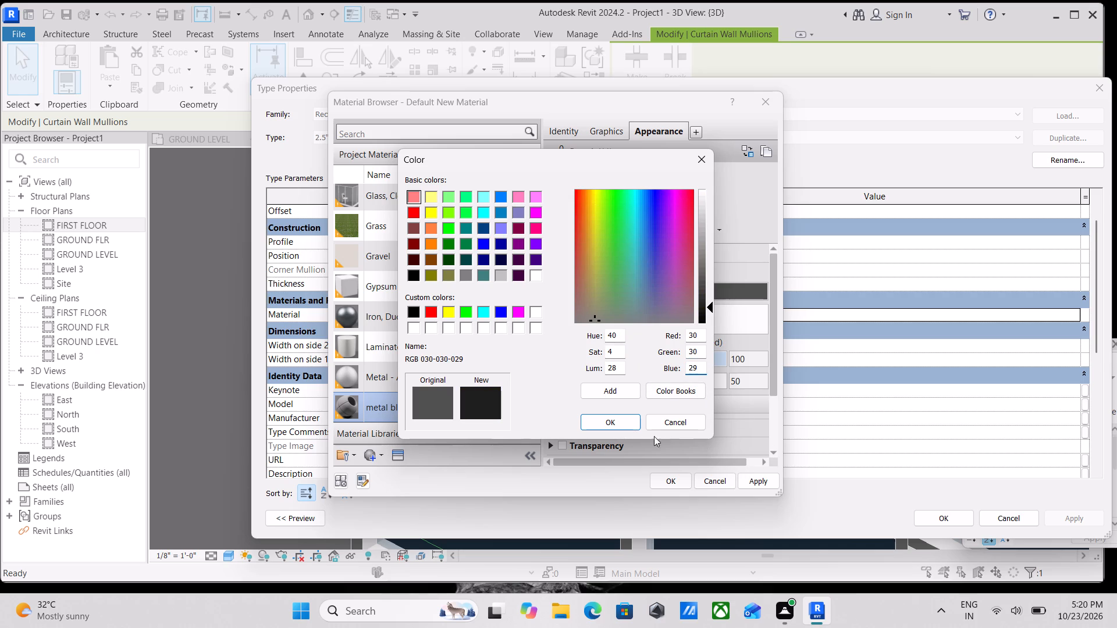
click(607, 419)
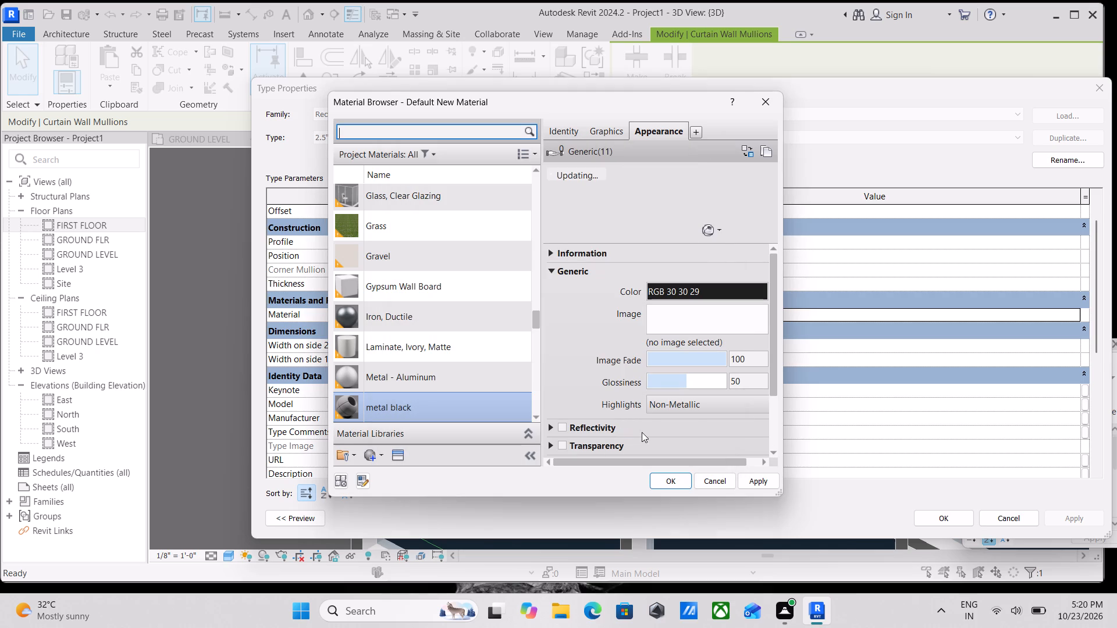
Assign the metal black material to the 2.5" x 5" rectangular mullion type and apply the type change.
click(764, 481)
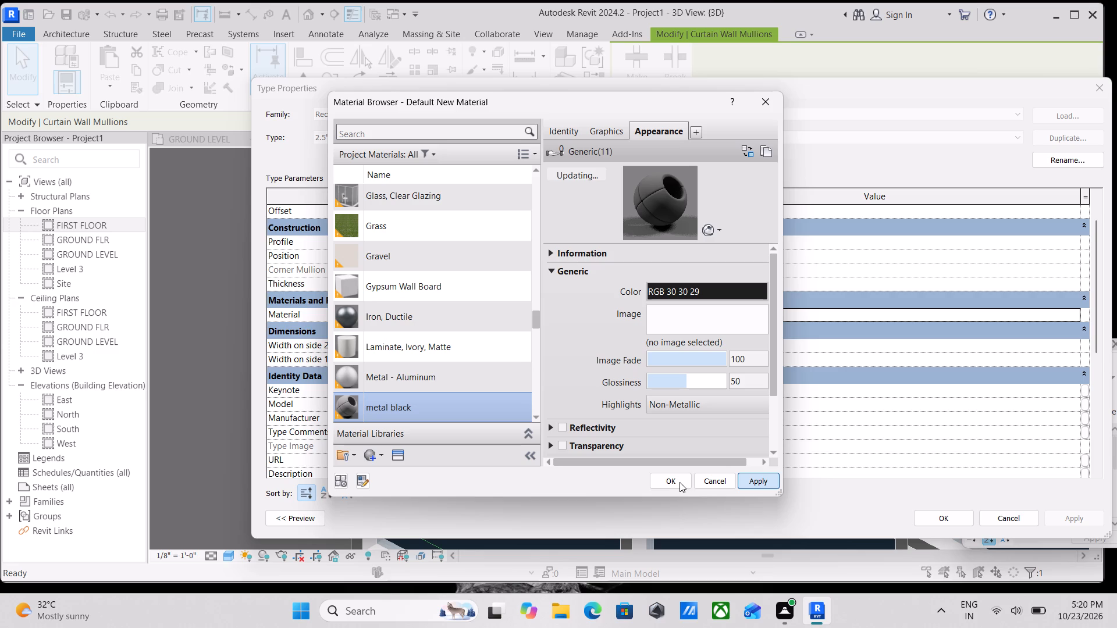
click(677, 480)
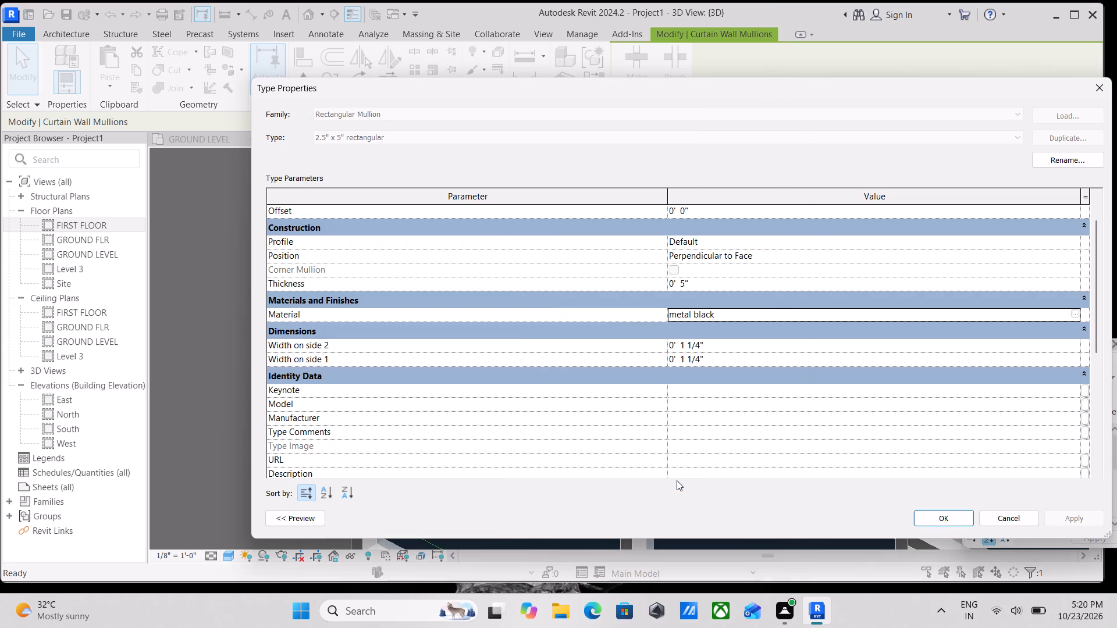
click(1065, 518)
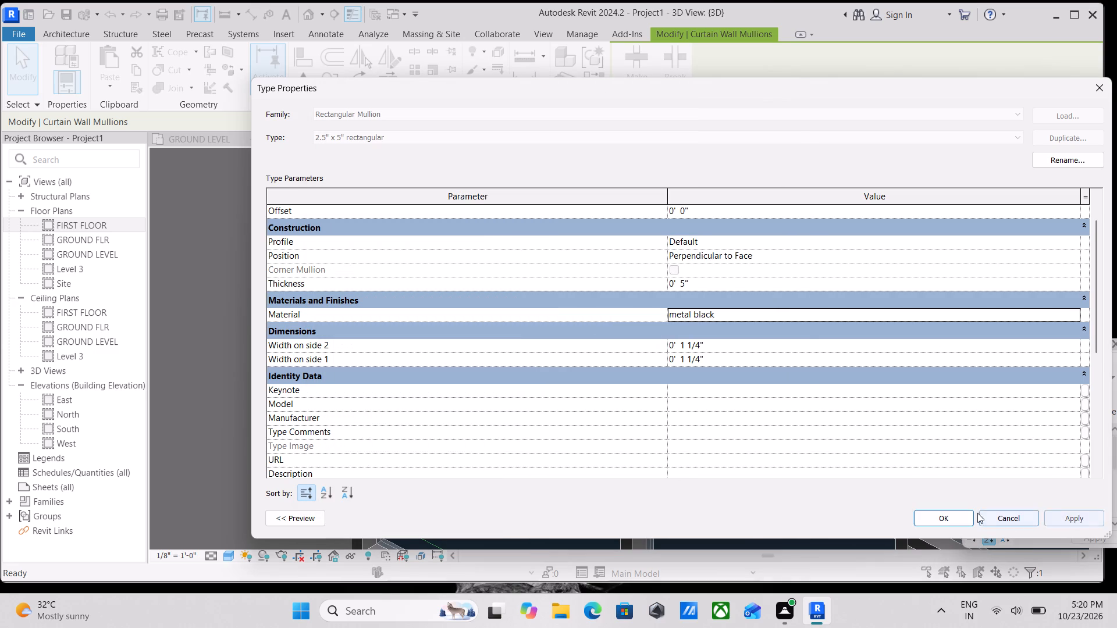
click(937, 515)
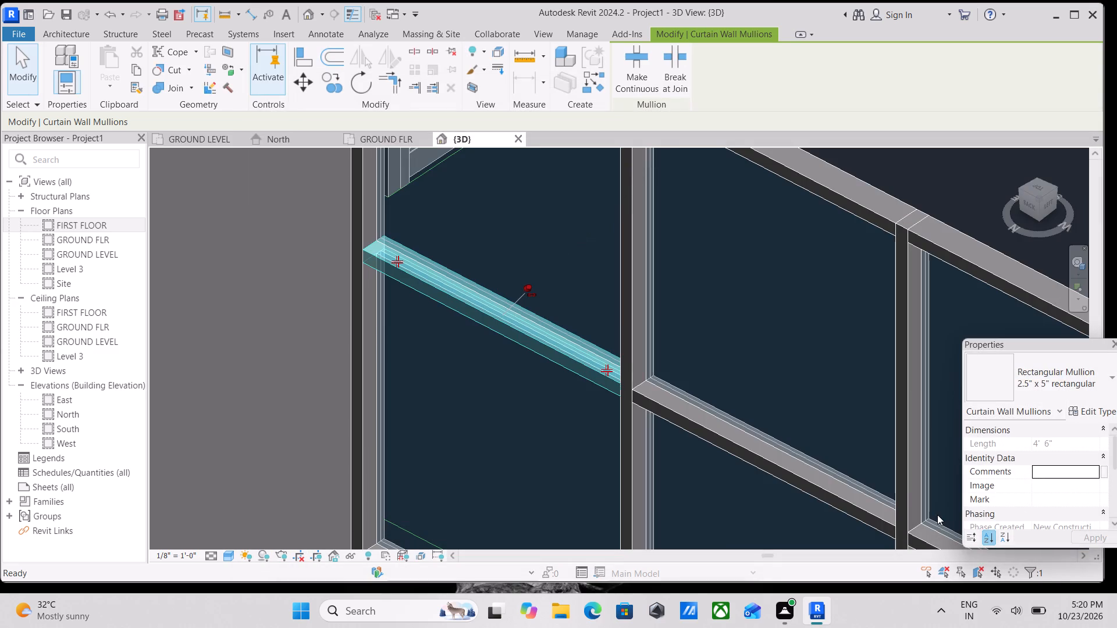
scroll(597, 348, down, 7)
key(Escape)
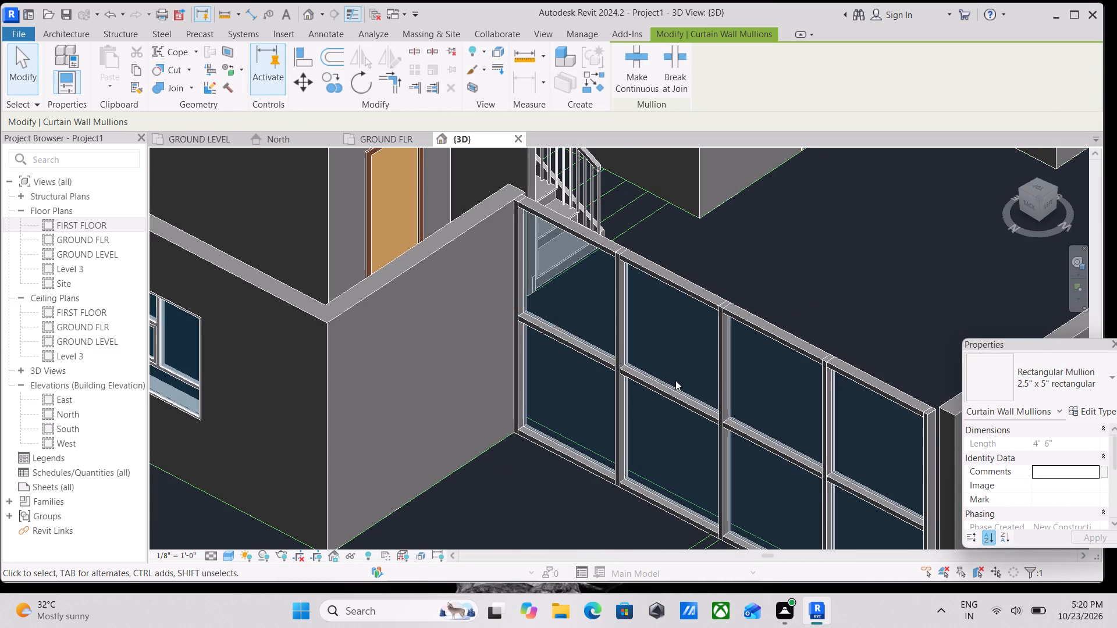
Show the 3D view in realistic style and examine the Storefront 2 mullions and the house from several sides.
scroll(721, 384, down, 8)
shift+middle_drag(708, 397, 721, 400)
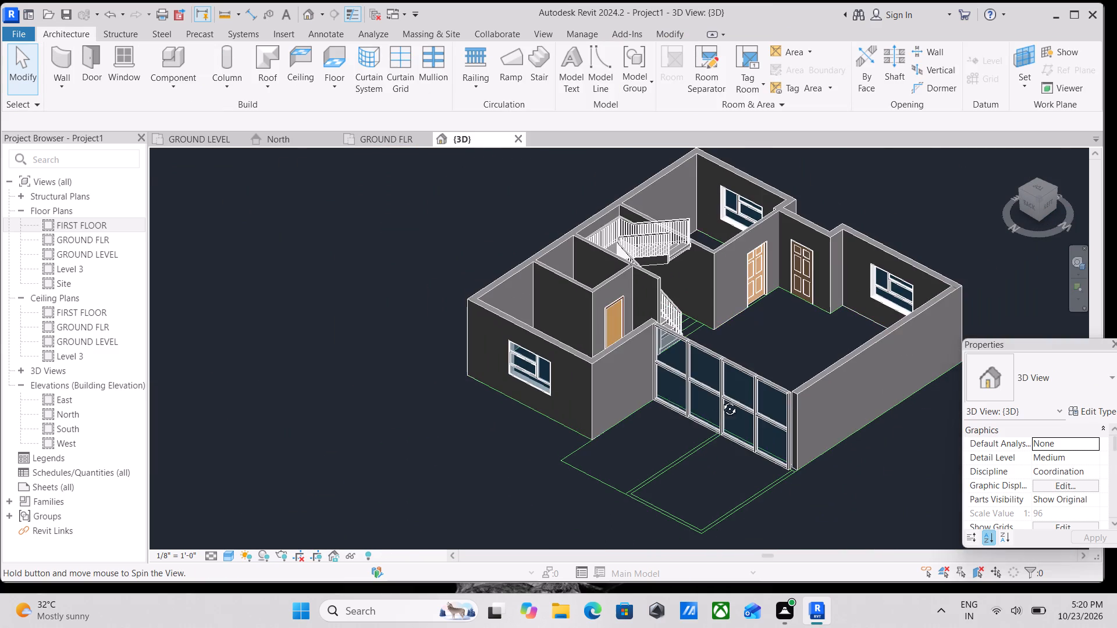
shift+middle_drag(721, 400, 871, 362)
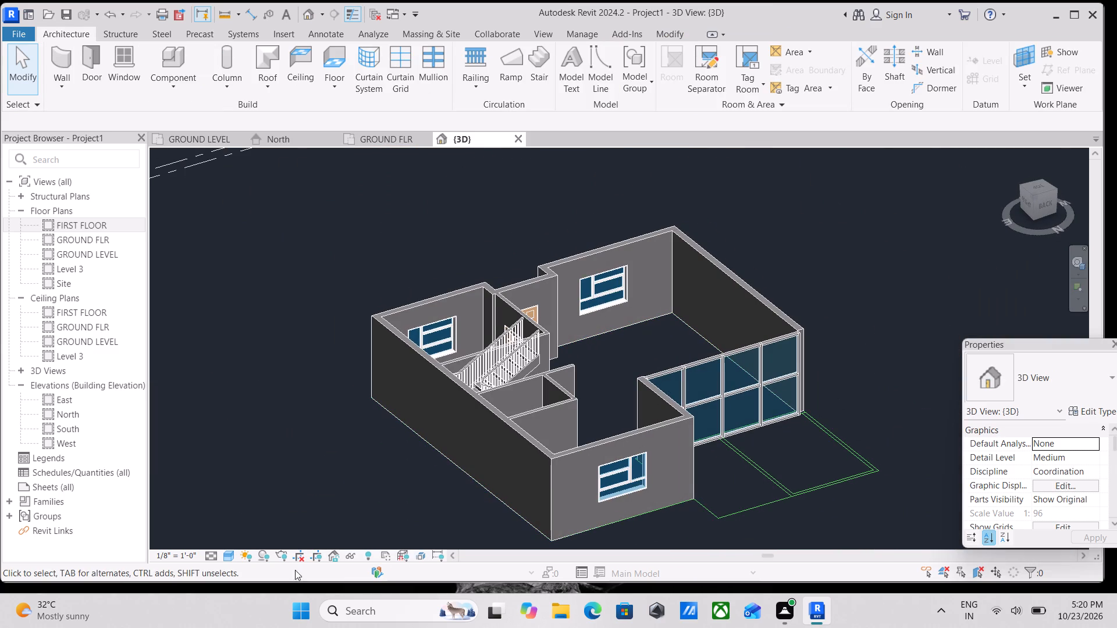
click(226, 552)
click(230, 533)
scroll(755, 426, up, 4)
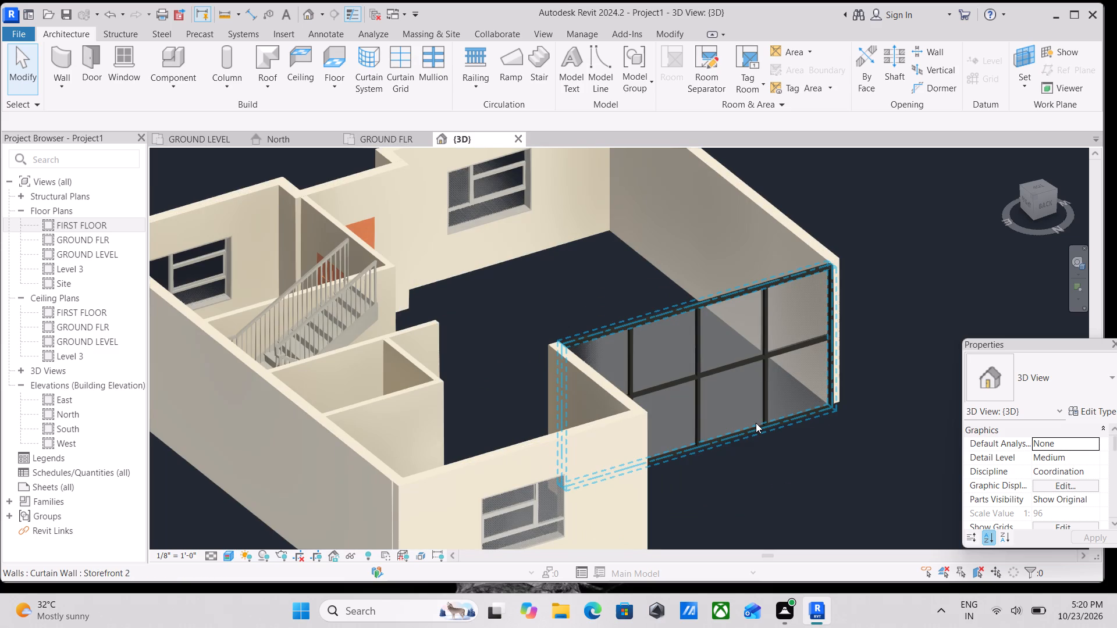
scroll(782, 276, up, 4)
scroll(714, 361, up, 4)
scroll(712, 356, down, 2)
middle_drag(706, 352, 698, 266)
scroll(698, 266, down, 7)
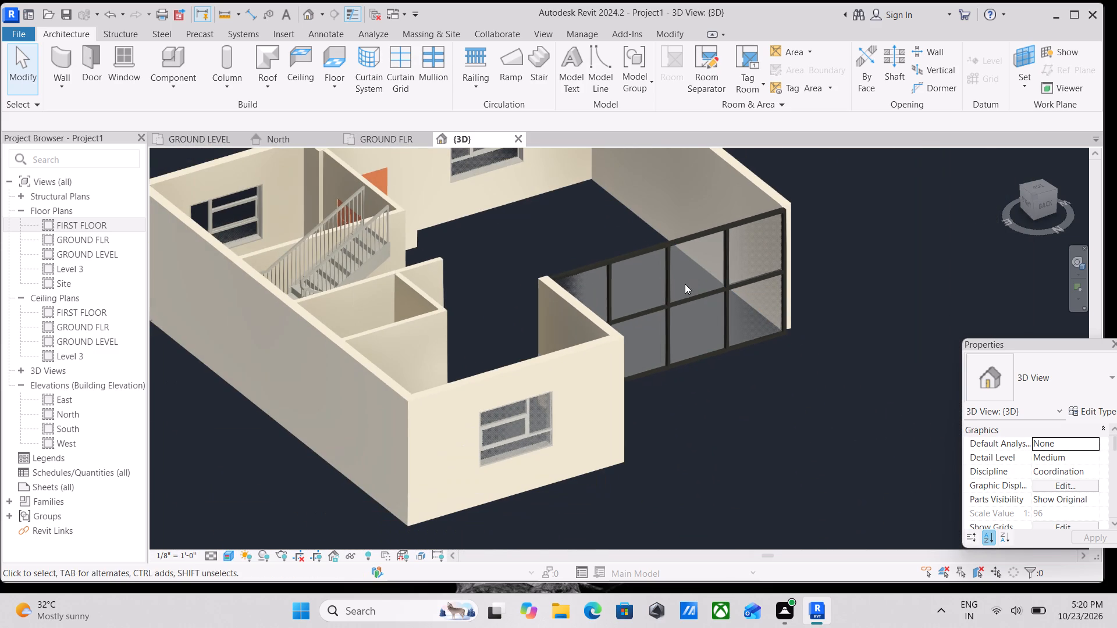
shift+middle_drag(685, 284, 554, 263)
scroll(677, 306, up, 4)
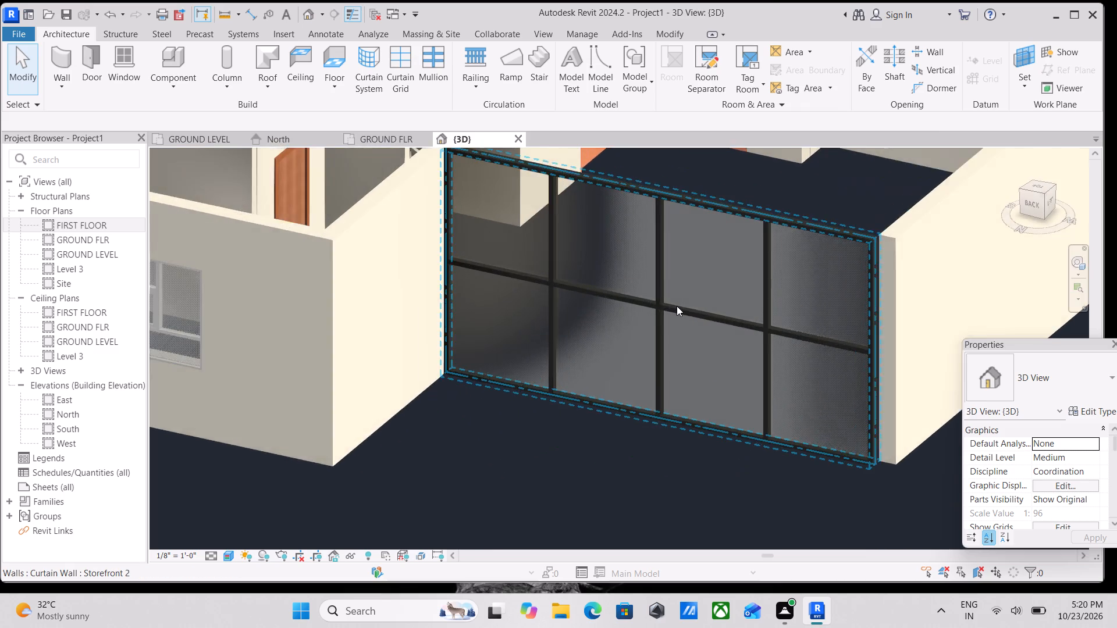
scroll(678, 306, up, 10)
scroll(681, 306, down, 9)
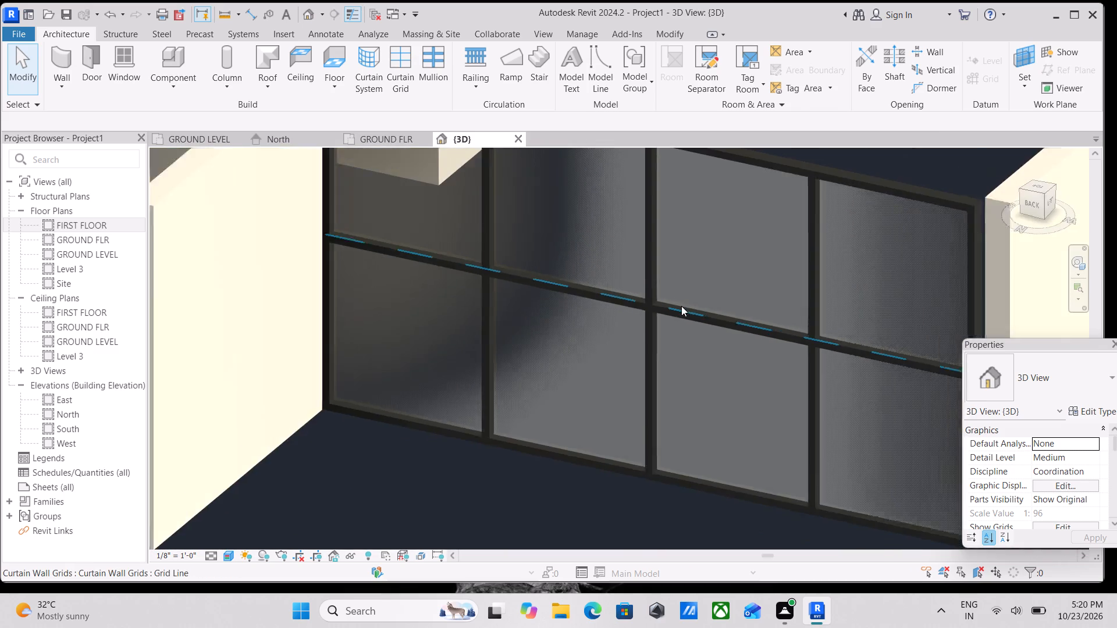
scroll(681, 306, down, 7)
shift+middle_drag(658, 305, 767, 350)
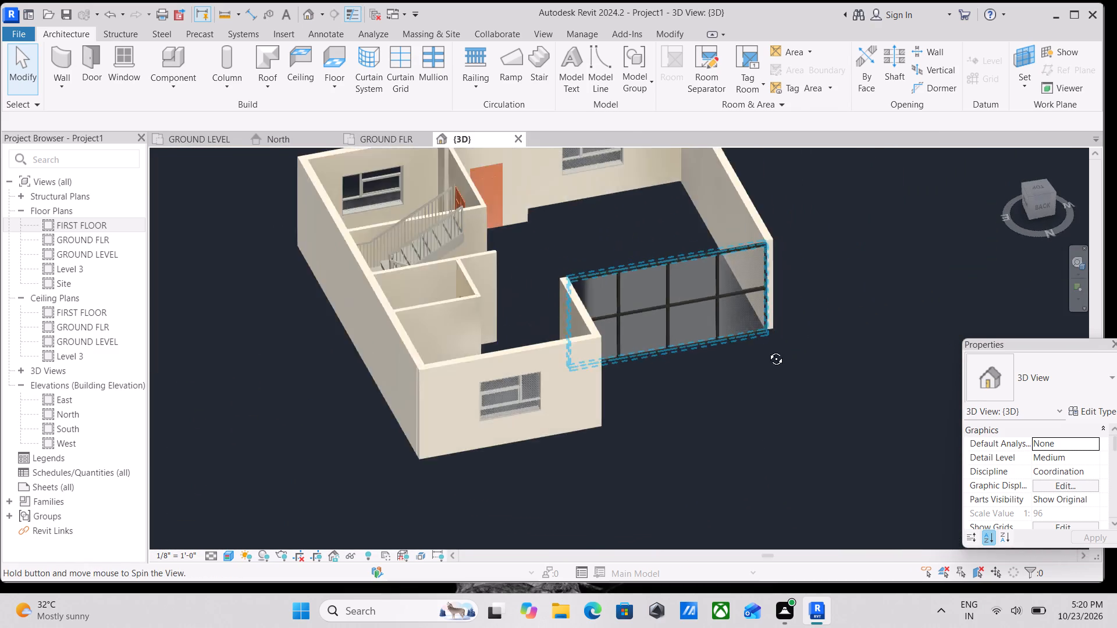
shift+middle_drag(767, 350, 942, 367)
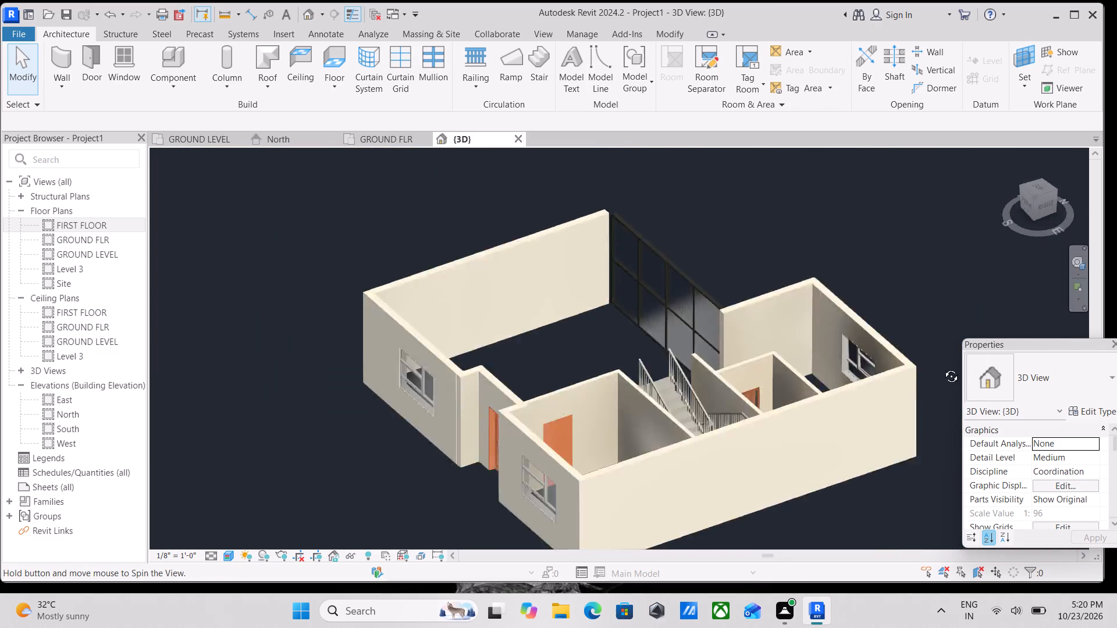
shift+middle_drag(942, 367, 696, 410)
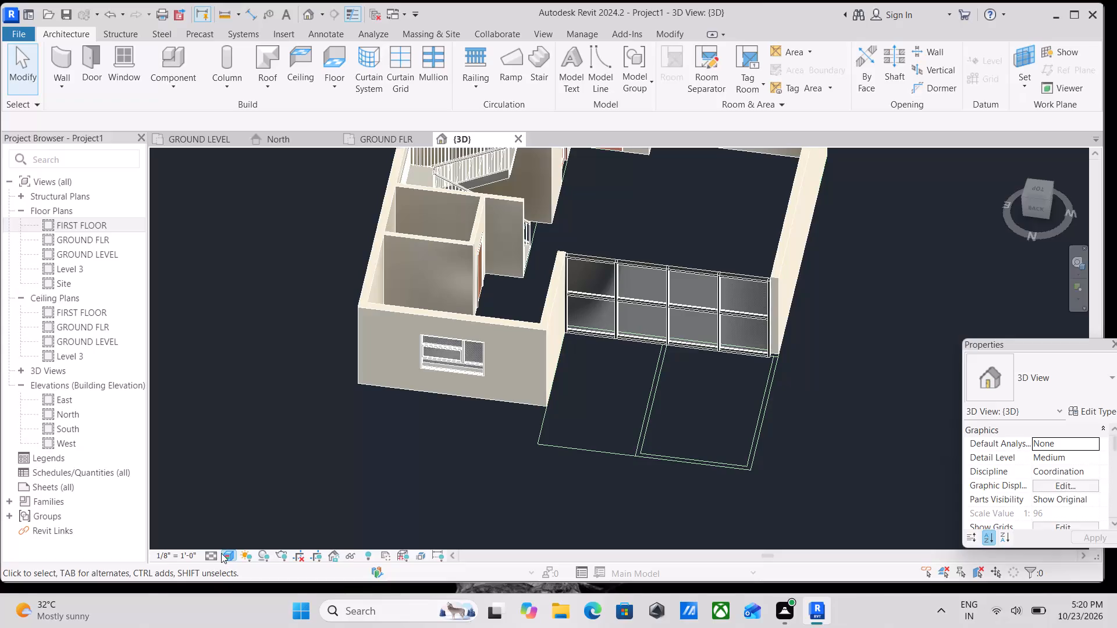
Switch the 3D view from realistic display back to its earlier shaded visual style.
click(221, 553)
click(255, 501)
scroll(456, 380, down, 4)
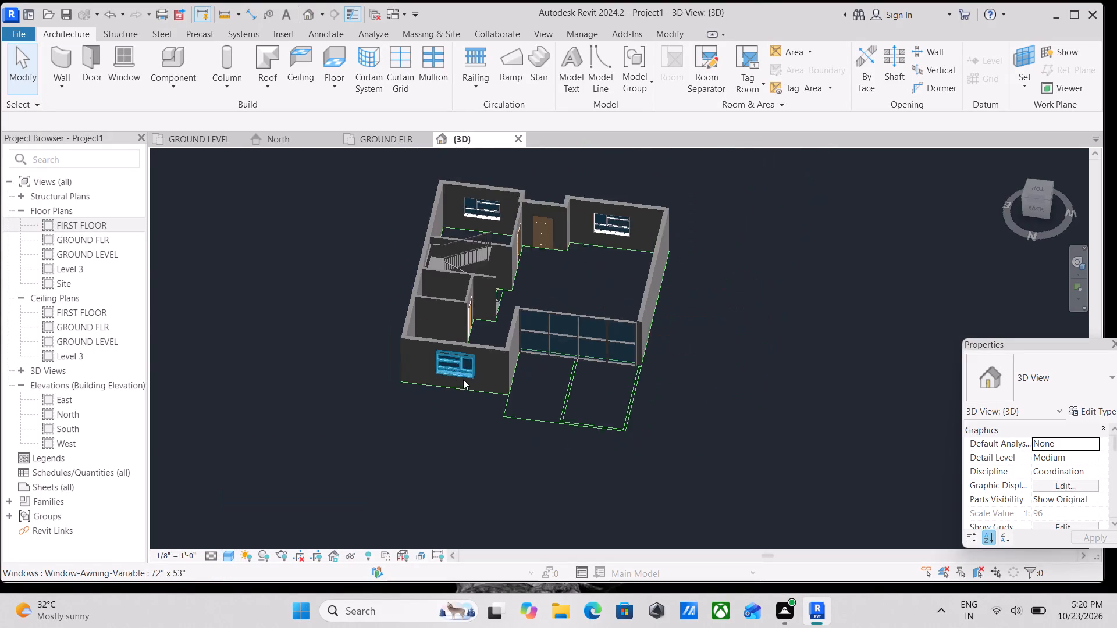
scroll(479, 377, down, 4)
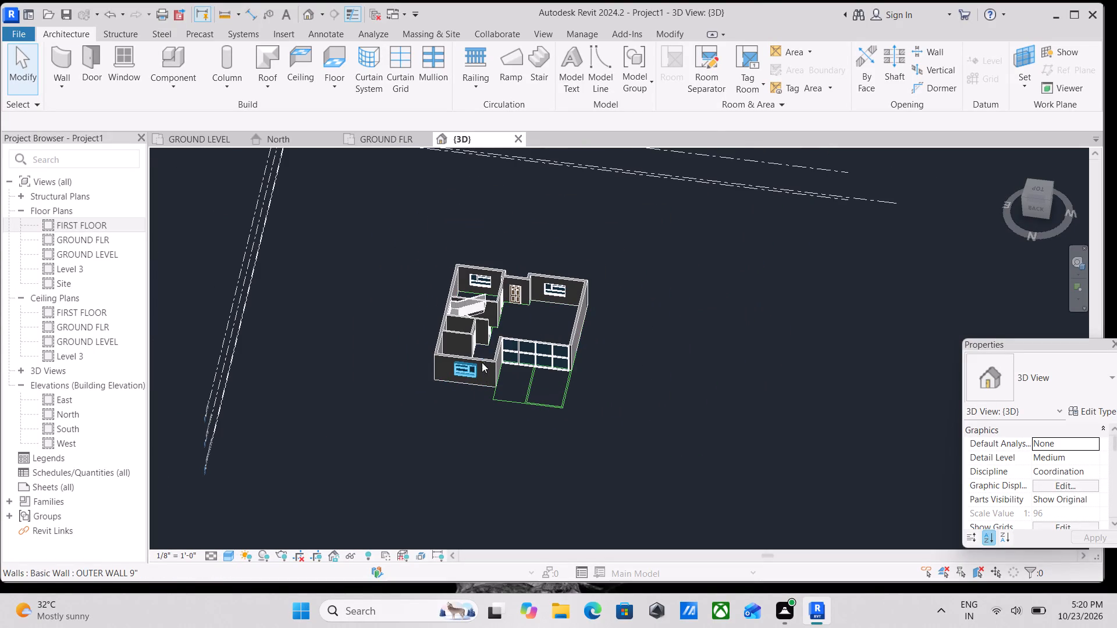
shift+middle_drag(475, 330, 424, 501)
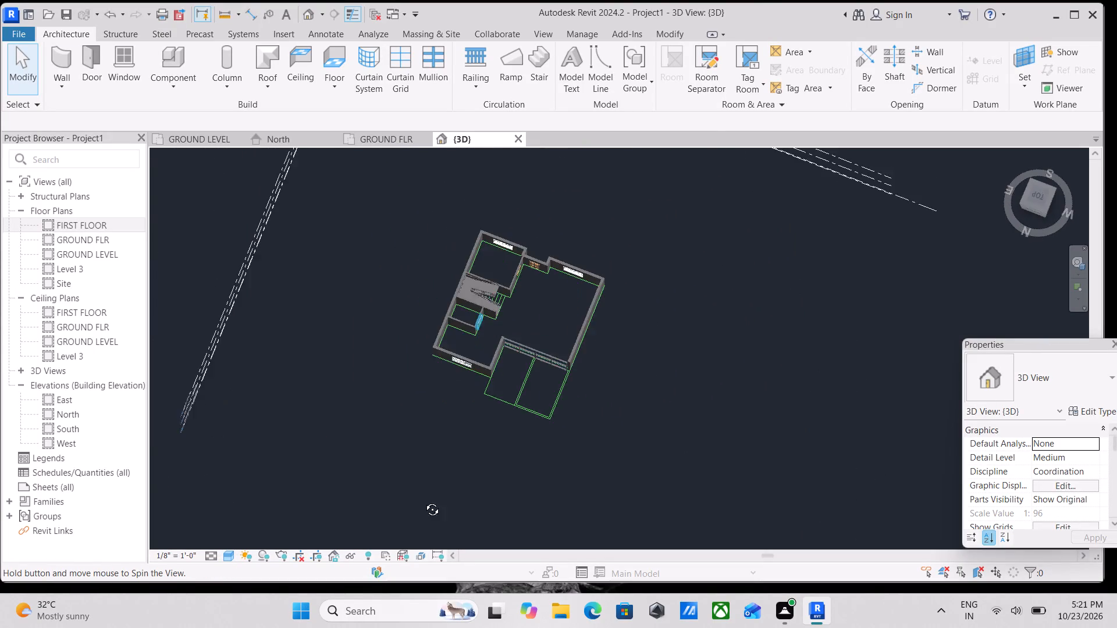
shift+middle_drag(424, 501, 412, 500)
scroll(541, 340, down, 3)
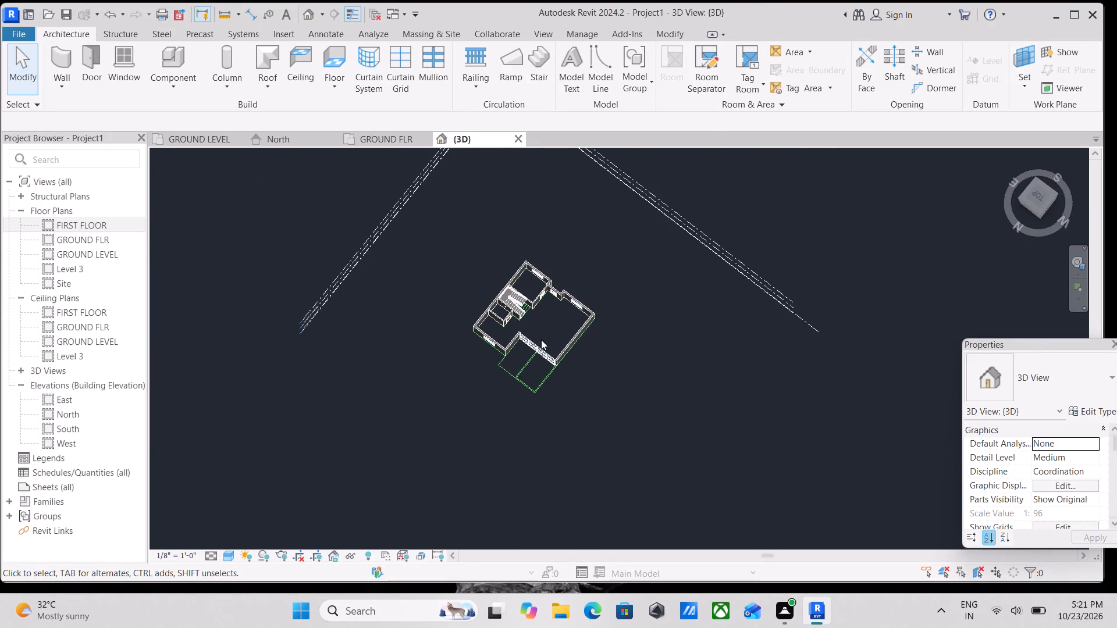
Switch to the GROUND FLR floor plan and examine its rooms, stairs, doors, windows and curtain wall.
click(367, 138)
scroll(855, 345, up, 2)
scroll(705, 297, up, 4)
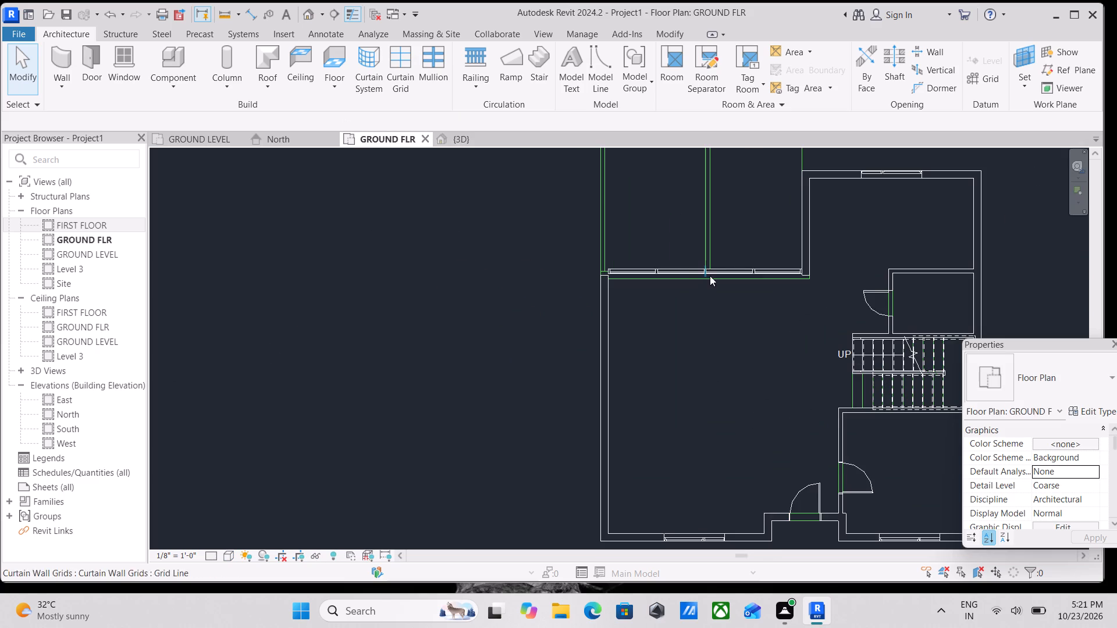
scroll(871, 273, down, 1)
middle_drag(871, 273, 735, 288)
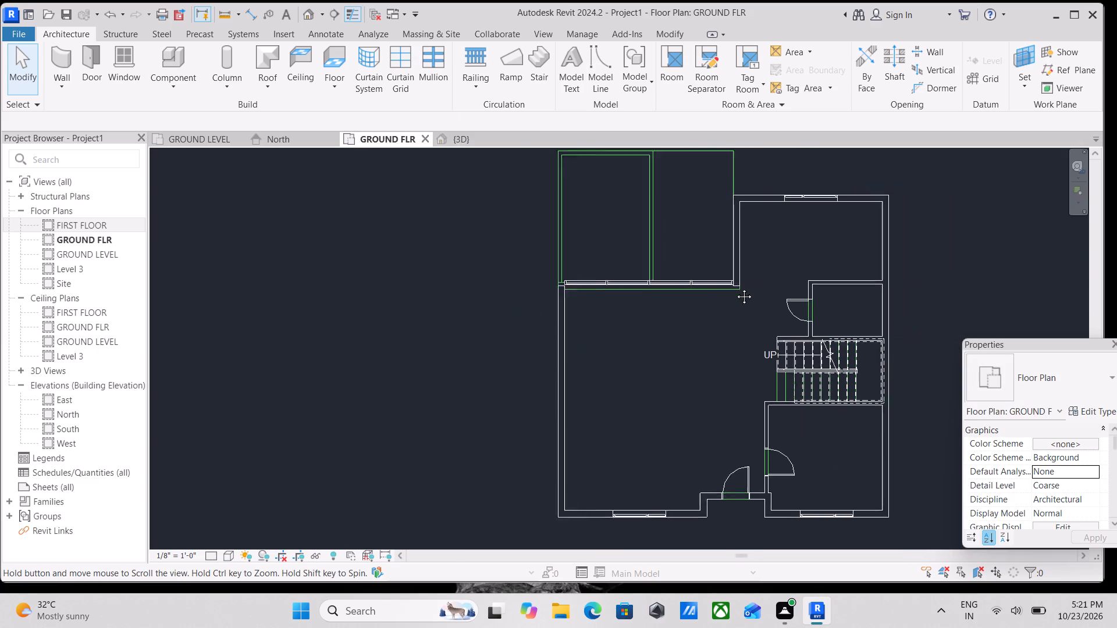
middle_drag(735, 288, 666, 291)
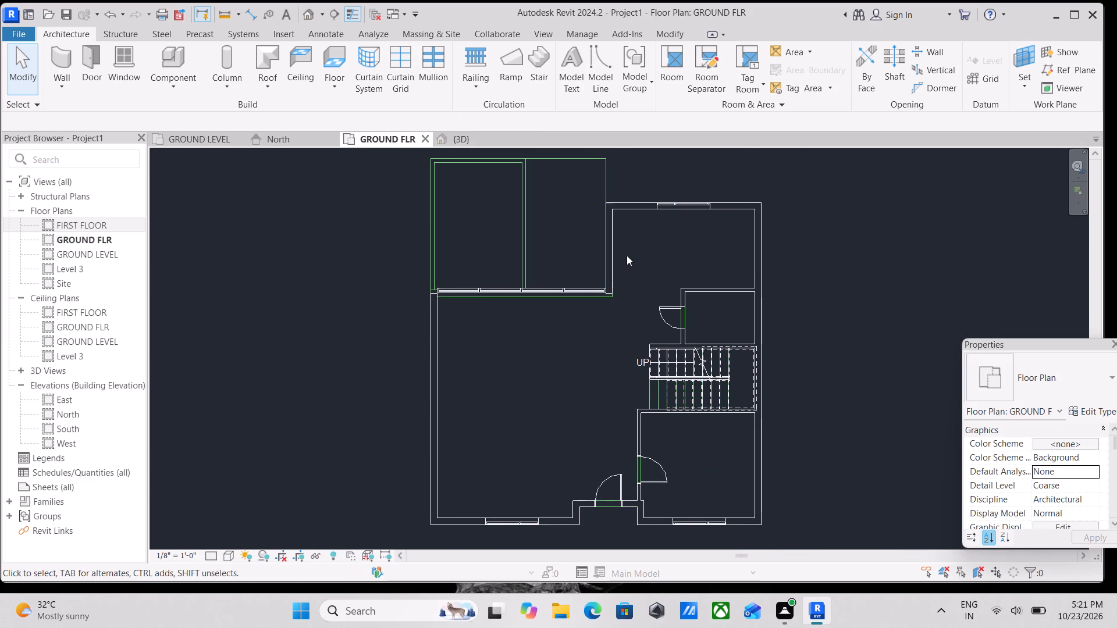
middle_drag(639, 257, 648, 336)
scroll(640, 339, up, 3)
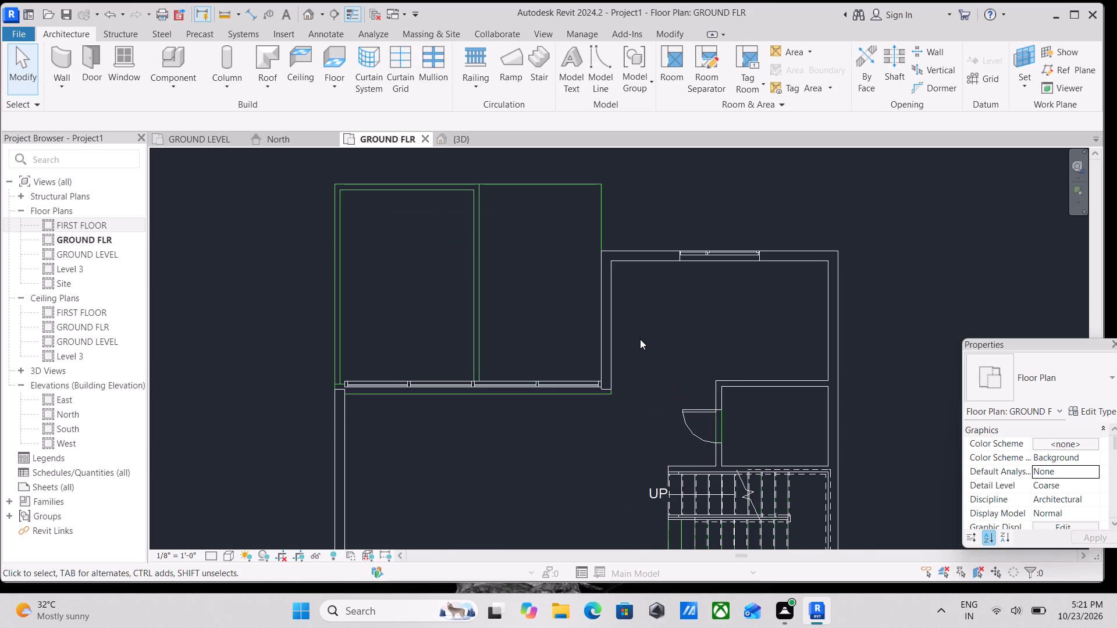
scroll(583, 360, up, 4)
scroll(691, 317, down, 2)
middle_drag(693, 318, 685, 340)
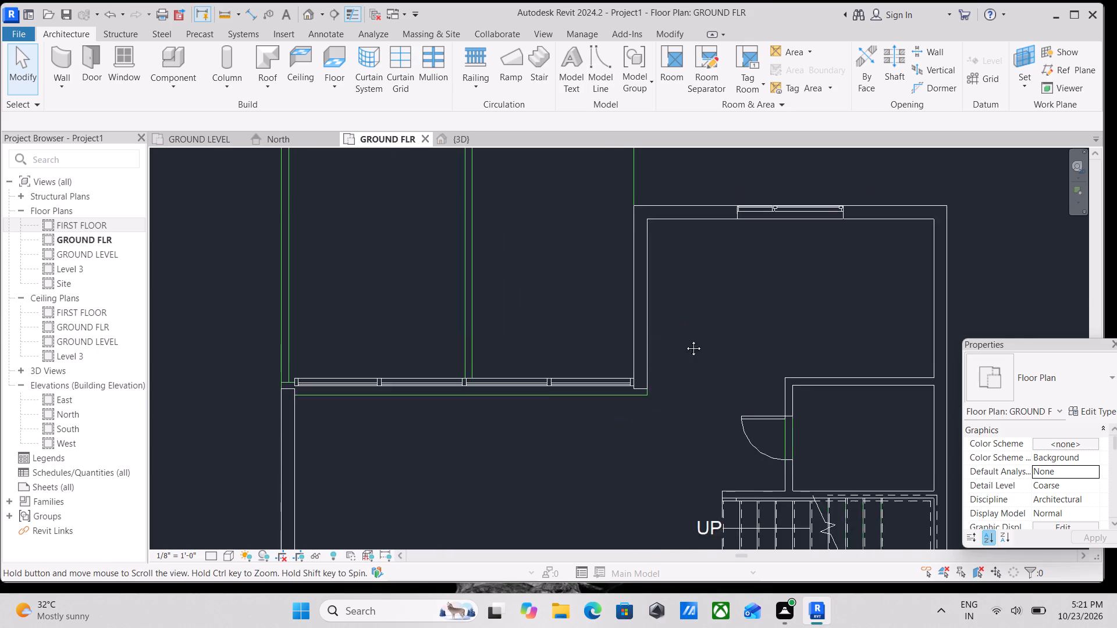
middle_drag(685, 340, 680, 357)
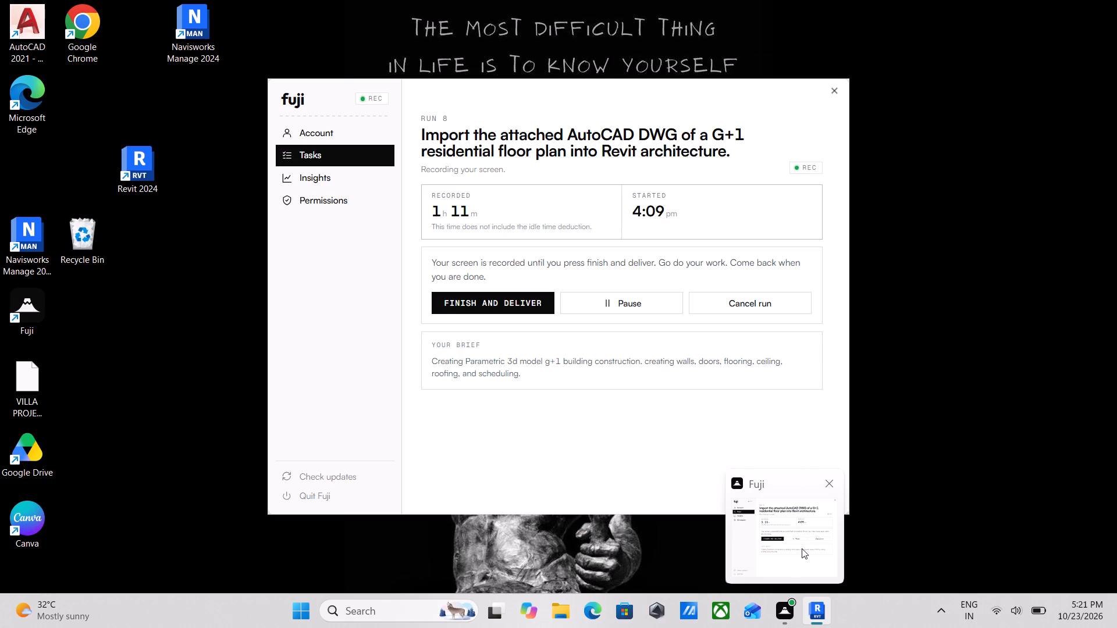
scroll(749, 370, down, 3)
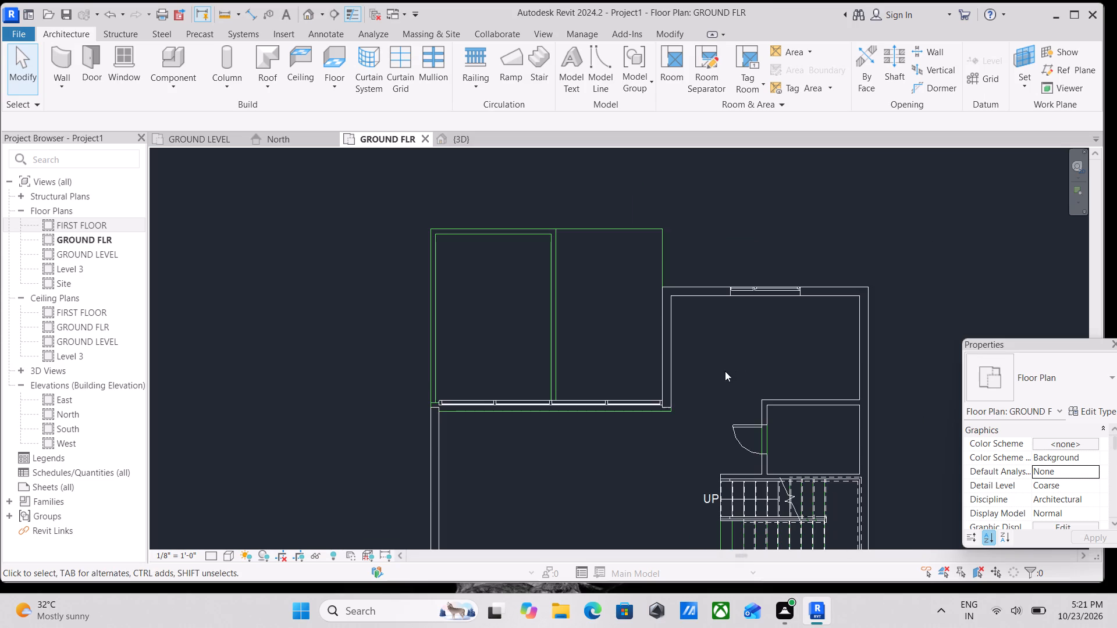
middle_drag(702, 381, 716, 297)
scroll(717, 283, up, 1)
scroll(712, 290, down, 3)
middle_drag(684, 322, 788, 318)
scroll(731, 326, down, 1)
middle_drag(768, 333, 724, 341)
scroll(741, 267, up, 3)
scroll(778, 270, down, 2)
scroll(764, 290, up, 3)
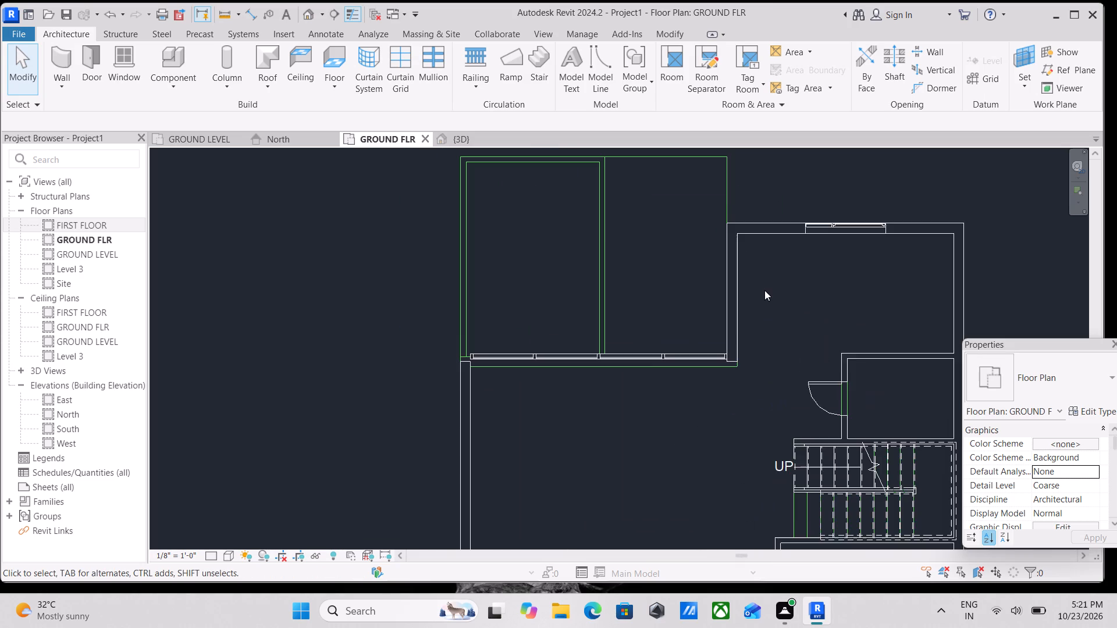
scroll(730, 286, up, 3)
scroll(755, 275, down, 1)
middle_drag(755, 275, 756, 324)
scroll(756, 324, up, 1)
scroll(756, 324, down, 4)
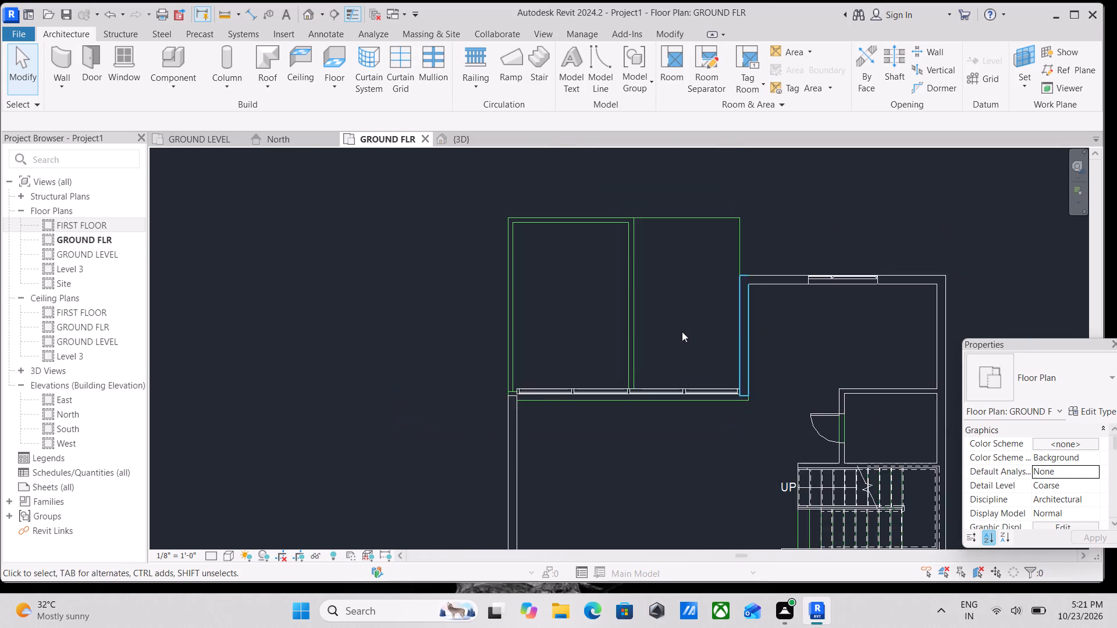
scroll(676, 331, down, 2)
shift+middle_drag(676, 331, 732, 320)
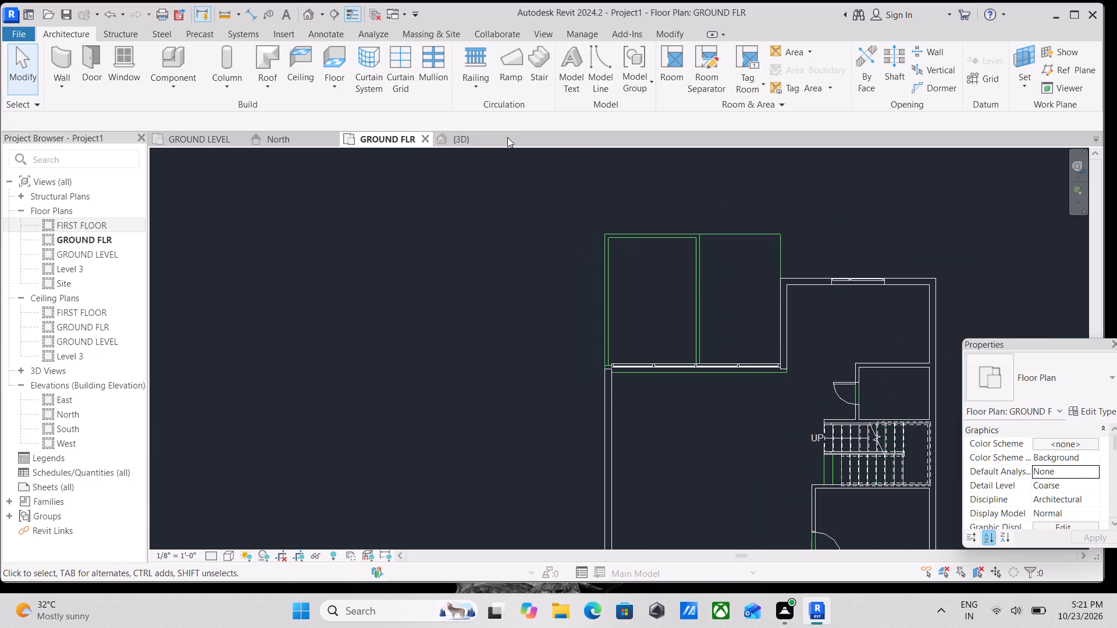
scroll(785, 292, down, 1)
middle_drag(785, 292, 661, 301)
middle_drag(774, 370, 686, 339)
scroll(661, 295, up, 1)
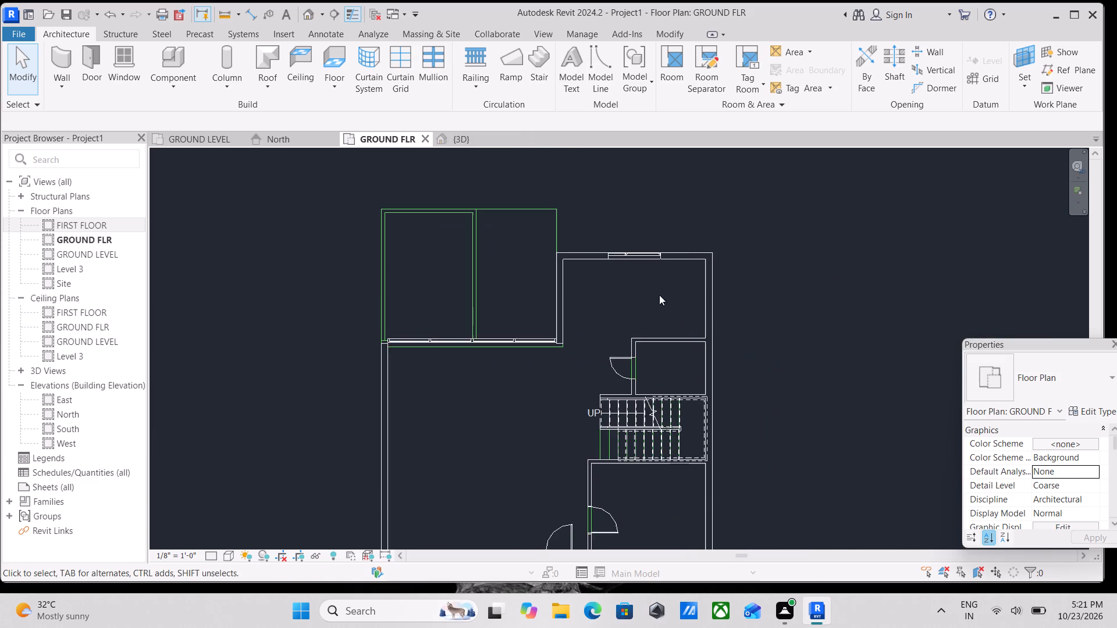
scroll(659, 295, up, 1)
scroll(617, 286, down, 1)
middle_drag(617, 286, 653, 285)
scroll(766, 336, up, 2)
scroll(596, 287, down, 1)
middle_drag(596, 287, 729, 207)
scroll(588, 314, down, 2)
middle_drag(572, 324, 628, 292)
scroll(653, 371, up, 2)
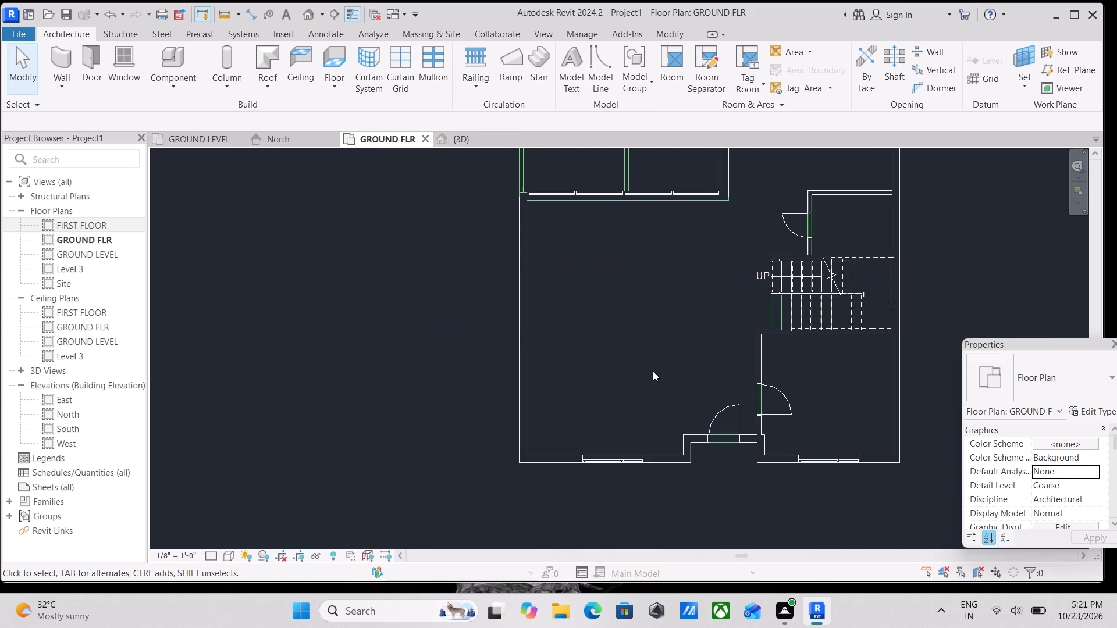
scroll(734, 323, down, 1)
middle_drag(734, 323, 612, 408)
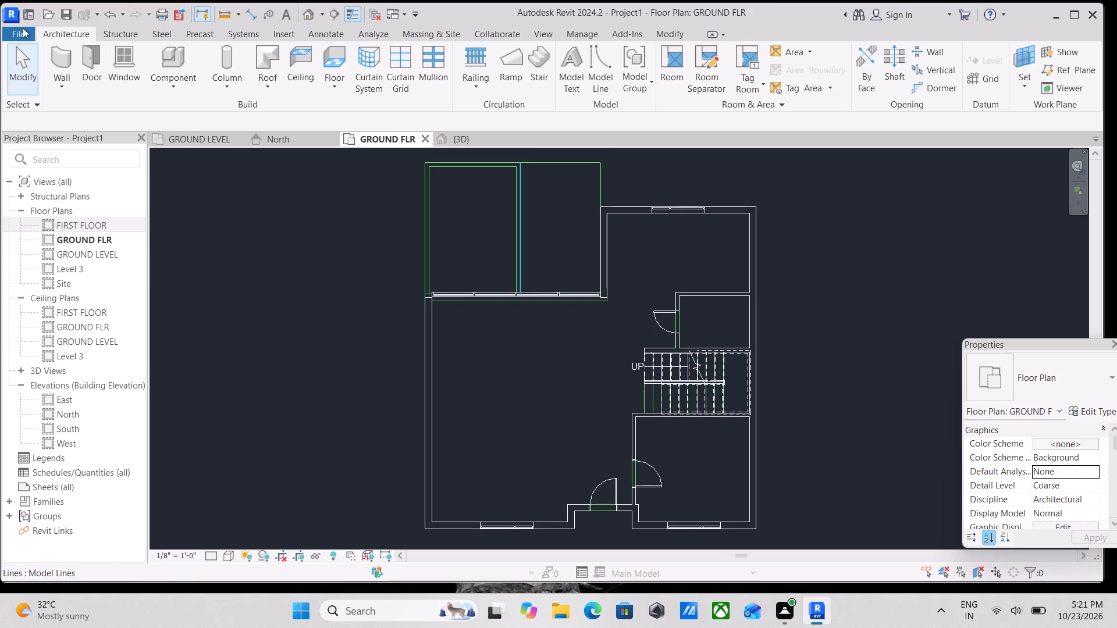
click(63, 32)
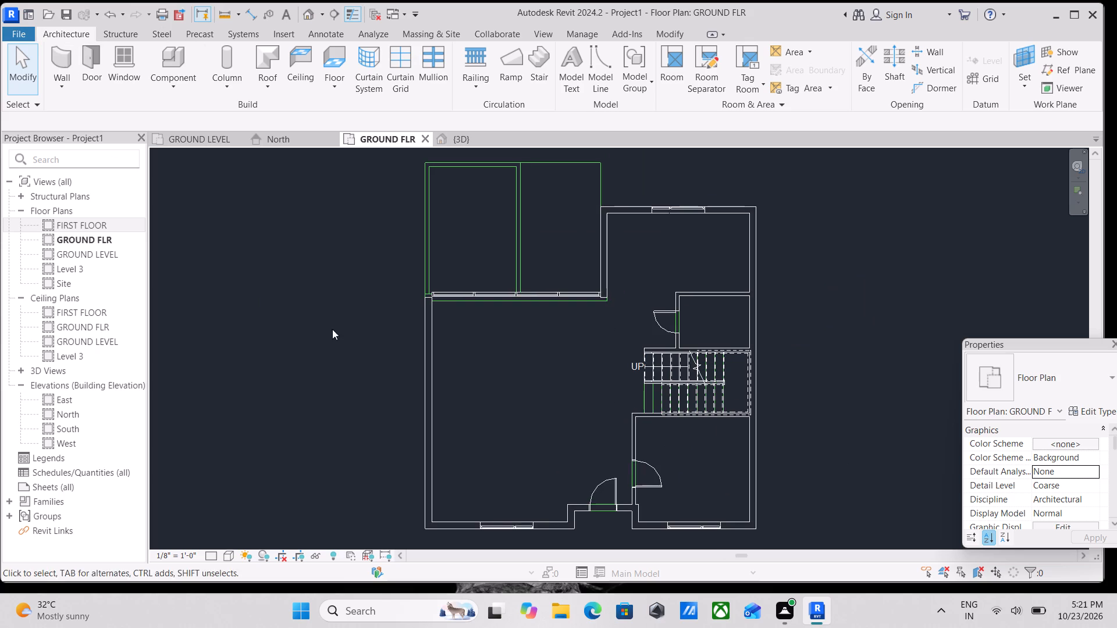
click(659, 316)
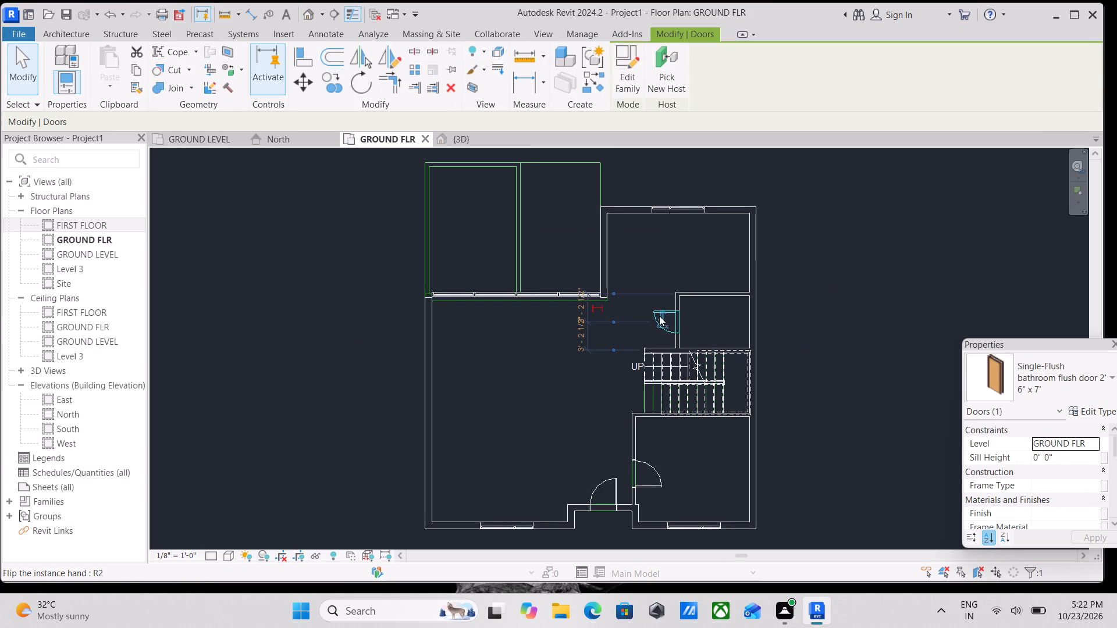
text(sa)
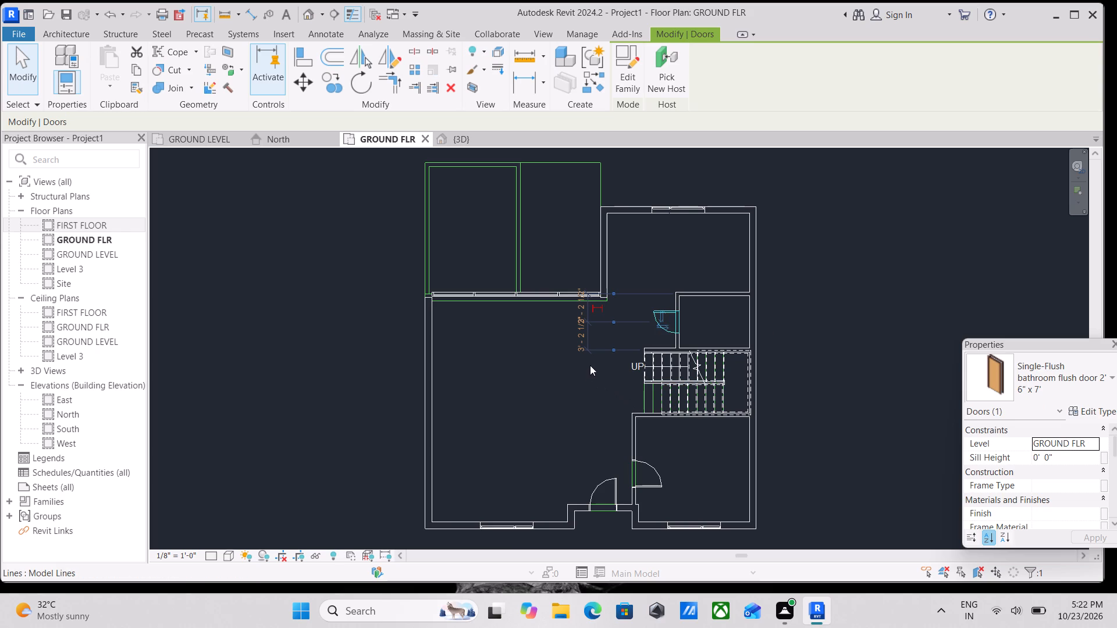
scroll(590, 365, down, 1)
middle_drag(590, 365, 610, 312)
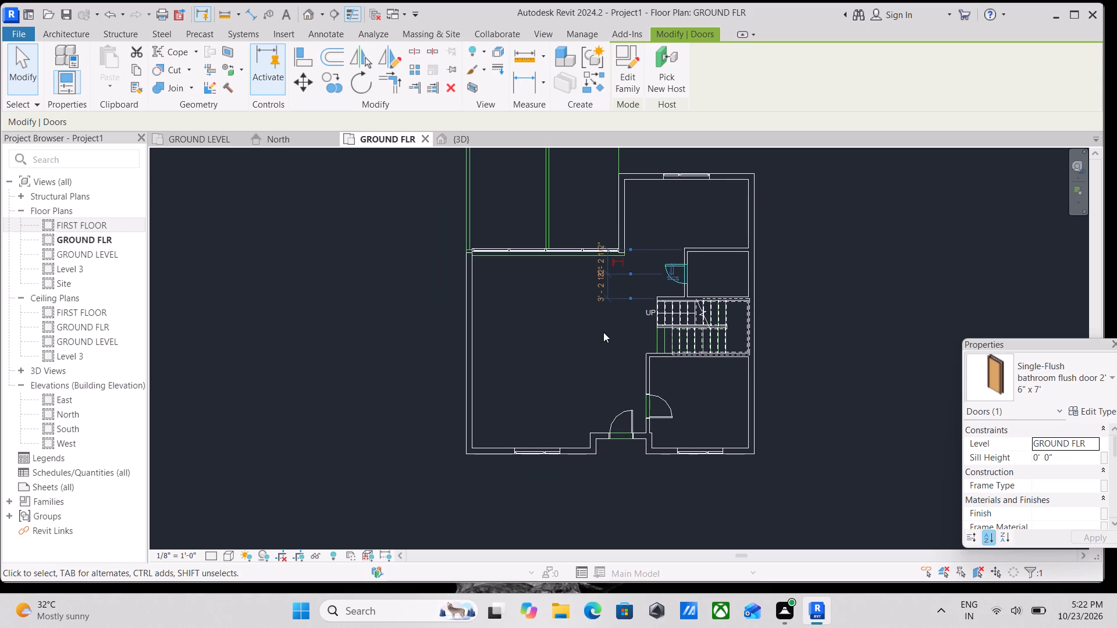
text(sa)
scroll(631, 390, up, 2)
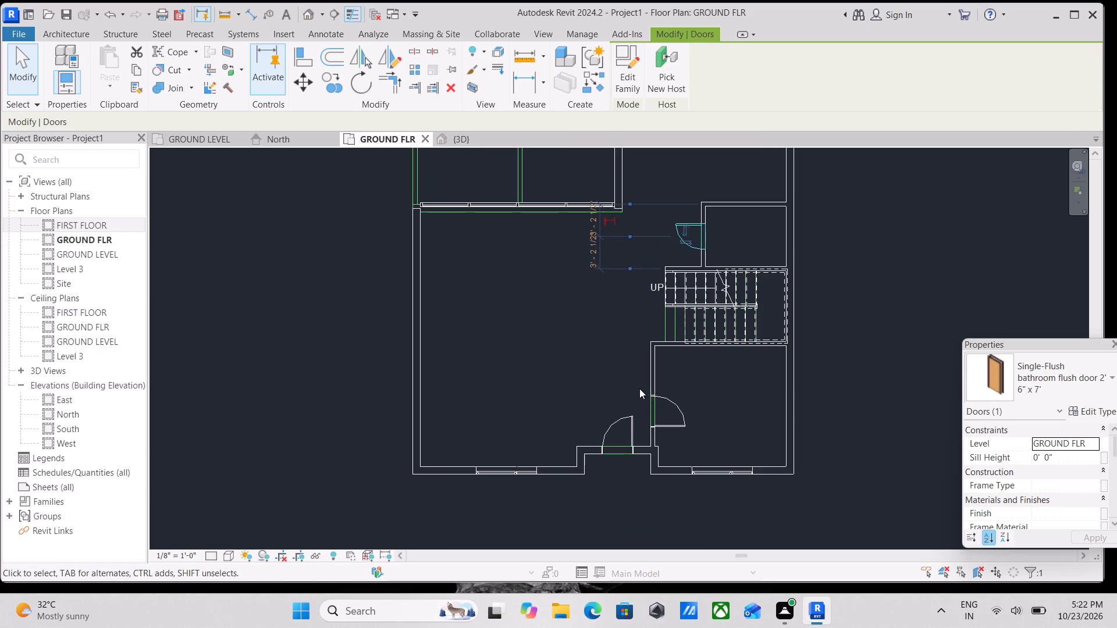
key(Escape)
Temporarily hide all 36" x 84" interior panel doors, the bathroom flush door and all 72" x 53" awning windows in the ground floor plan.
click(681, 413)
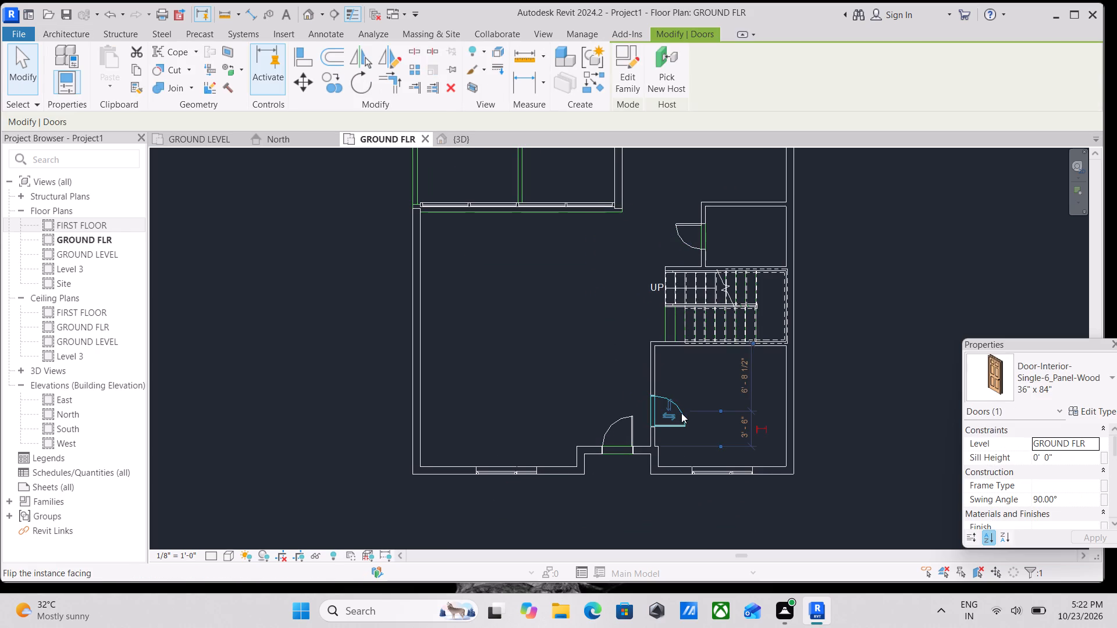
text(sa)
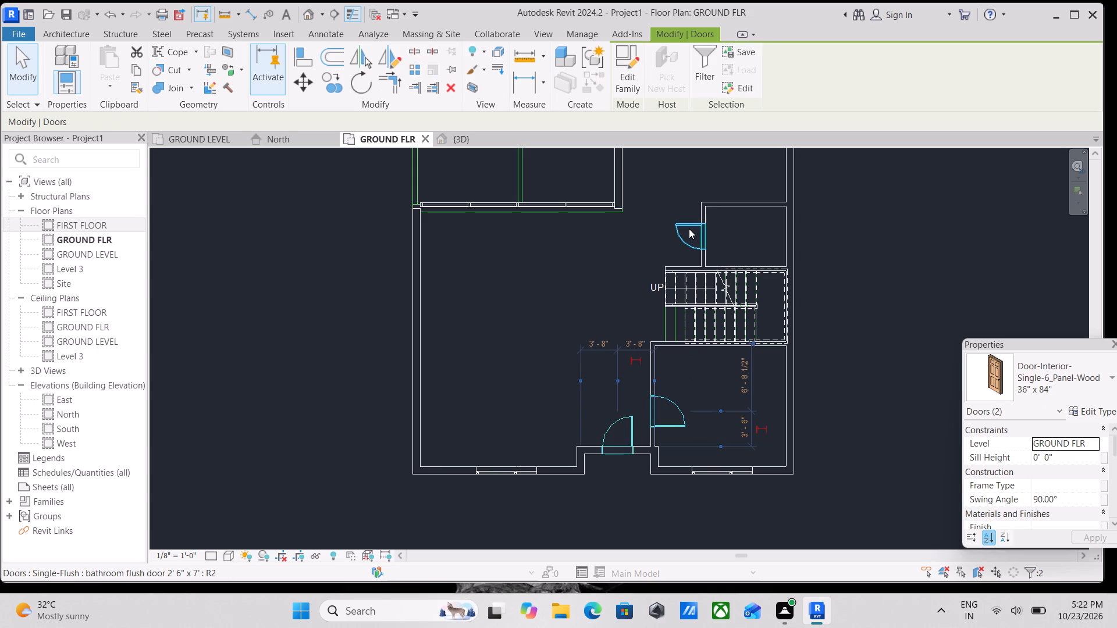
middle_drag(664, 243, 665, 282)
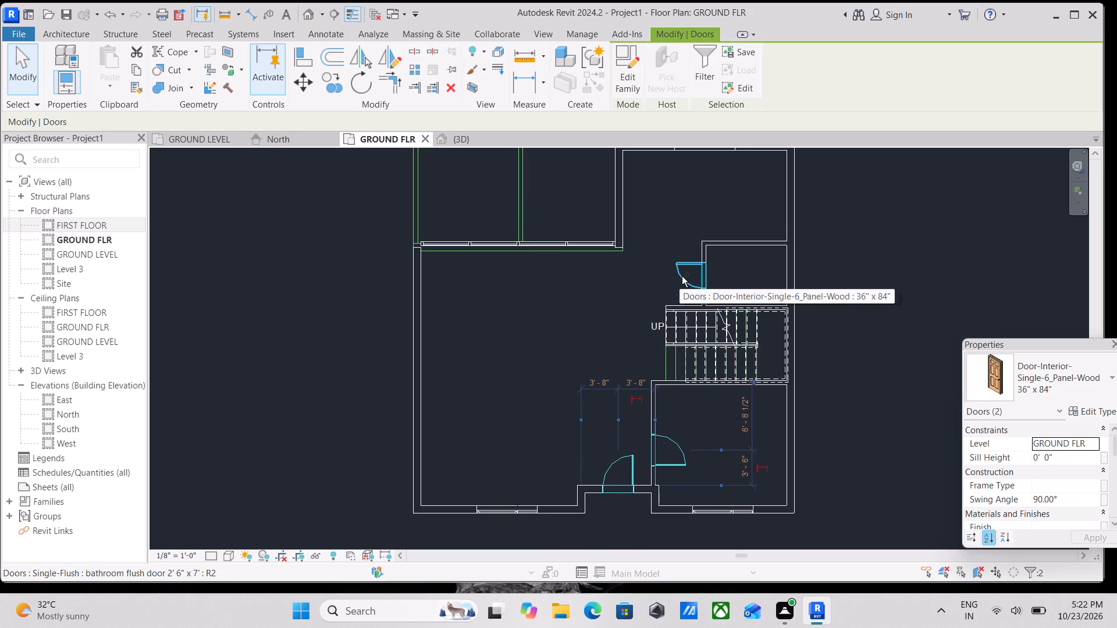
ctrl+click(682, 276)
text(sa)
scroll(597, 284, down, 2)
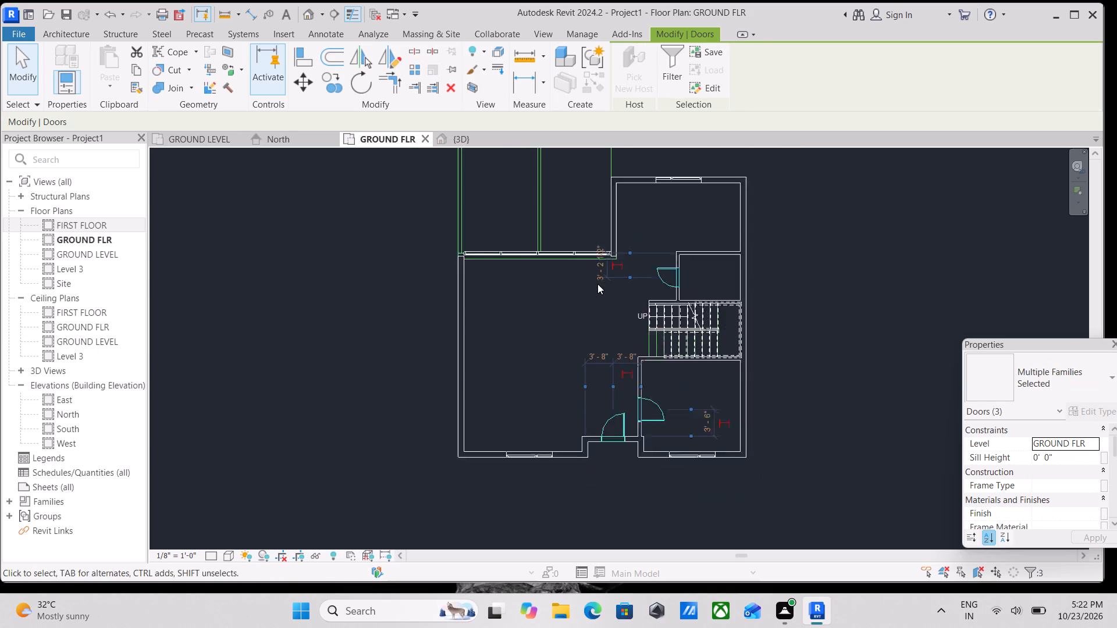
scroll(597, 284, down, 1)
middle_drag(597, 284, 702, 240)
scroll(639, 387, up, 4)
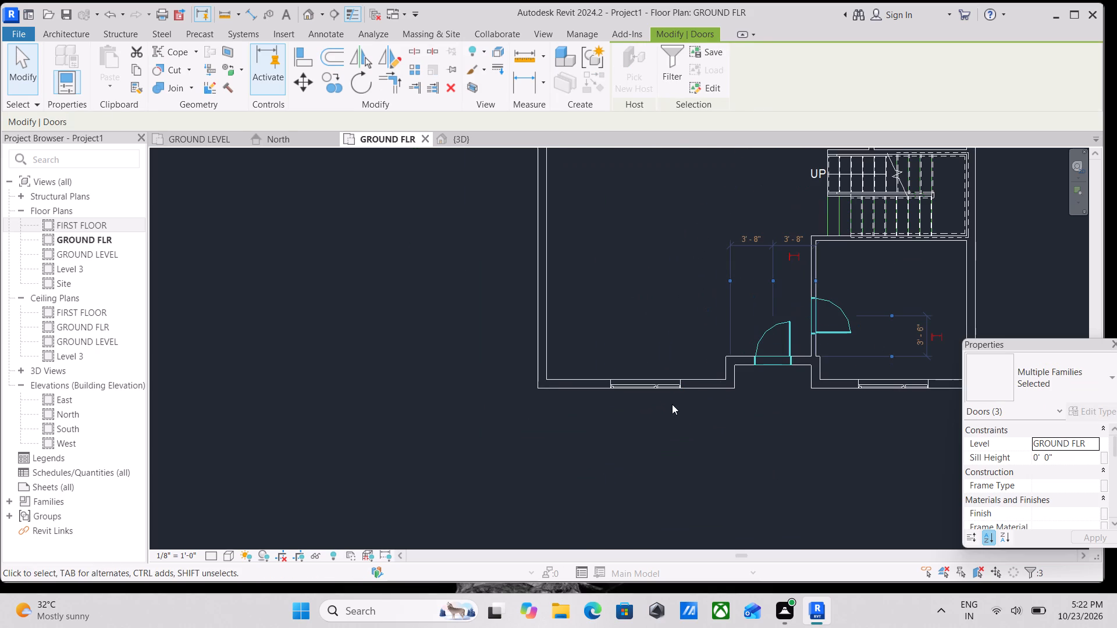
ctrl+click(642, 382)
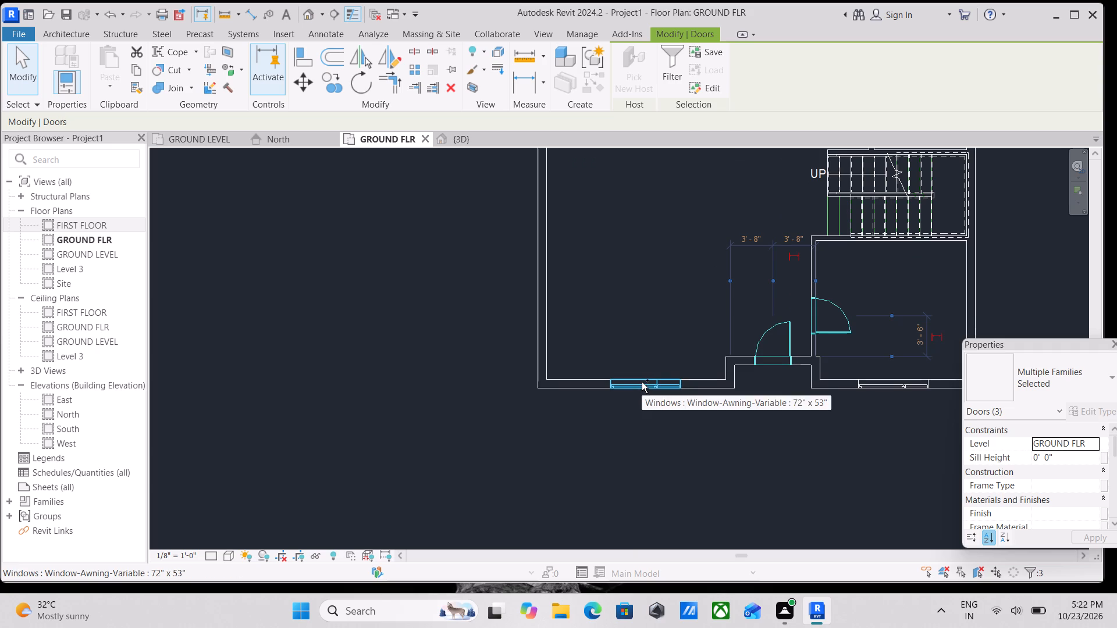
scroll(676, 413, down, 2)
middle_drag(675, 415, 656, 440)
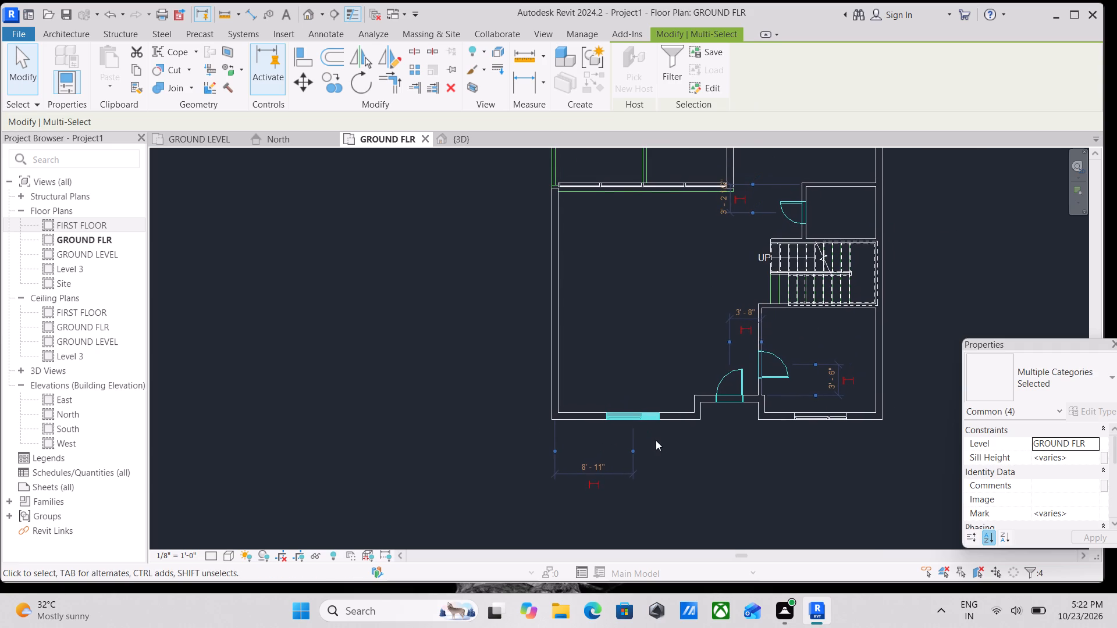
text(sa)
scroll(653, 318, down, 3)
middle_drag(653, 318, 651, 377)
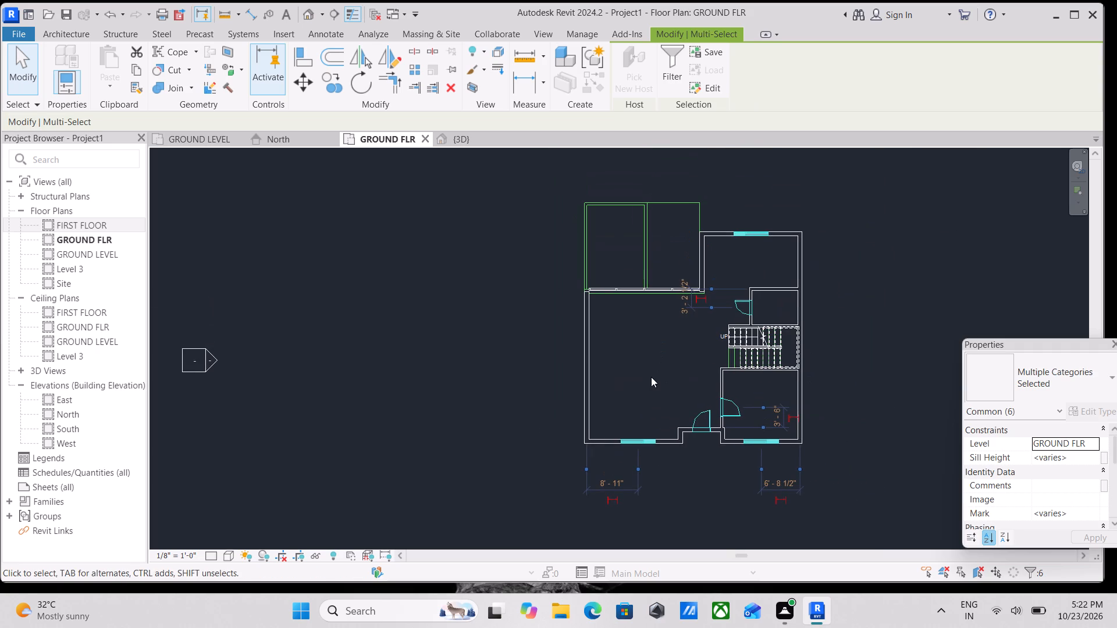
text(hh)
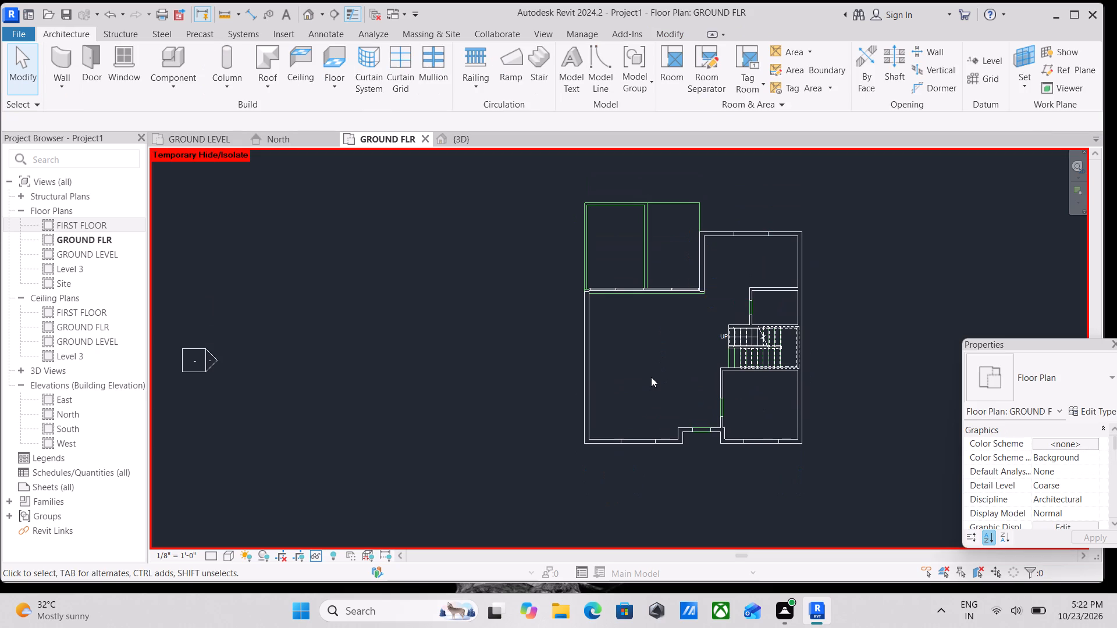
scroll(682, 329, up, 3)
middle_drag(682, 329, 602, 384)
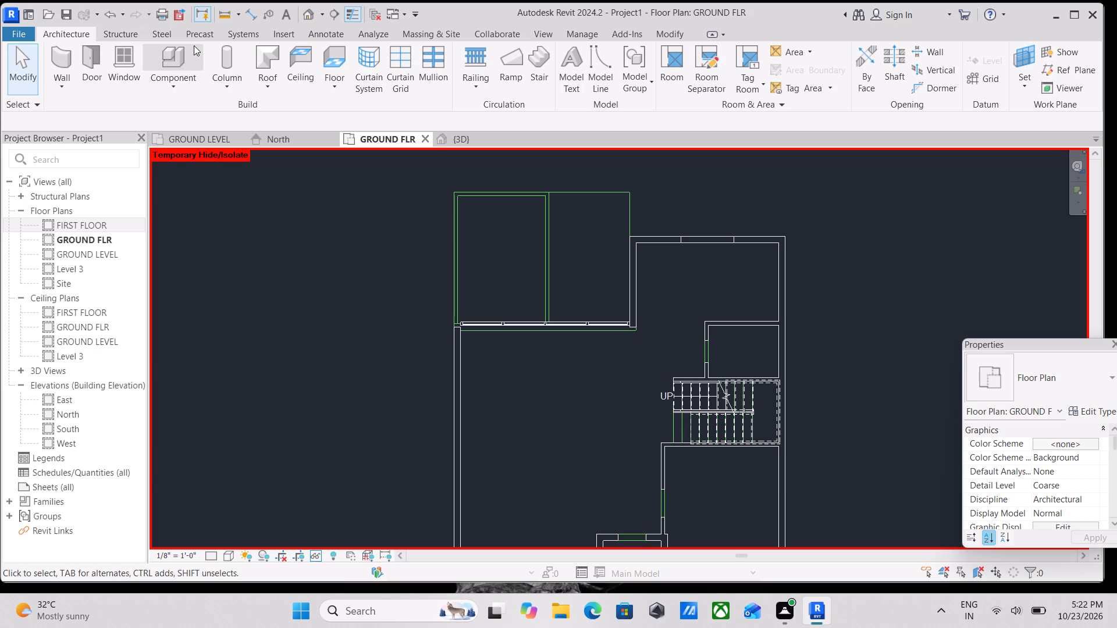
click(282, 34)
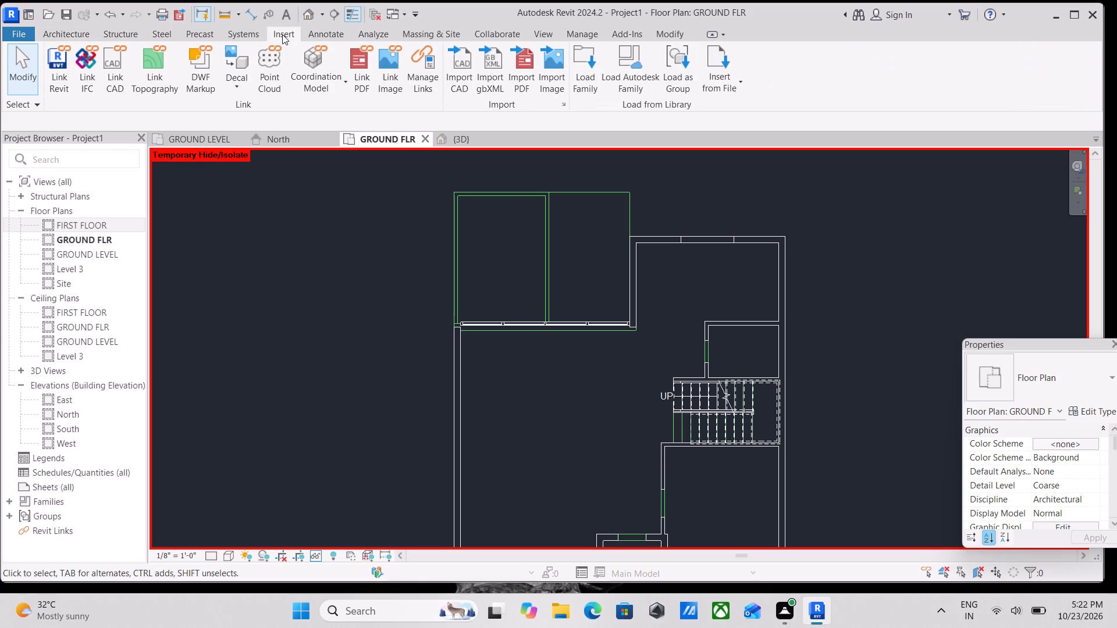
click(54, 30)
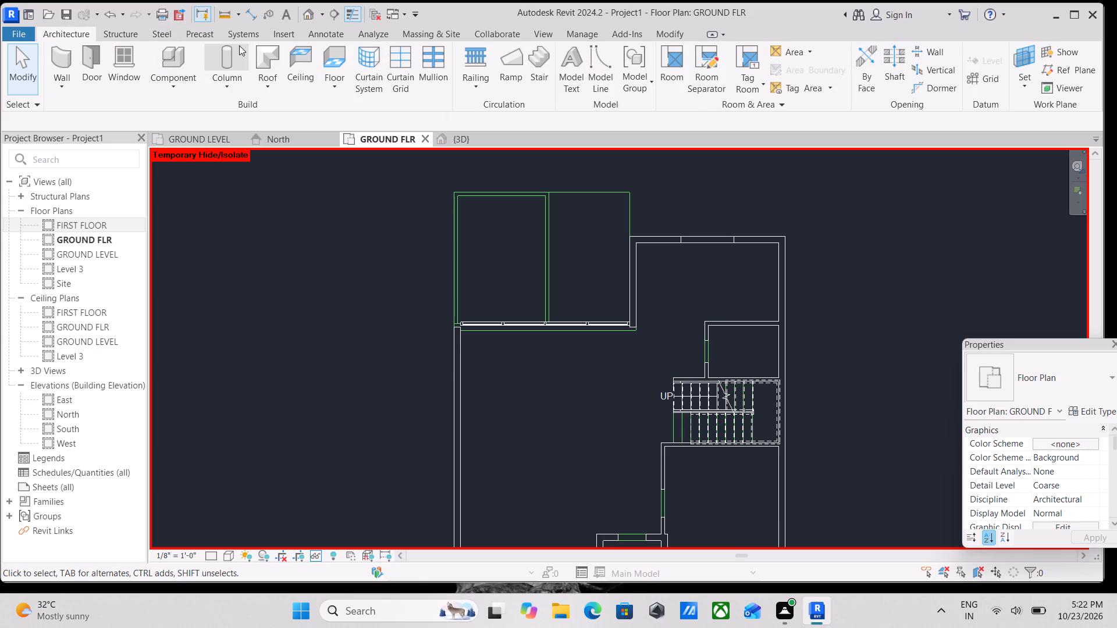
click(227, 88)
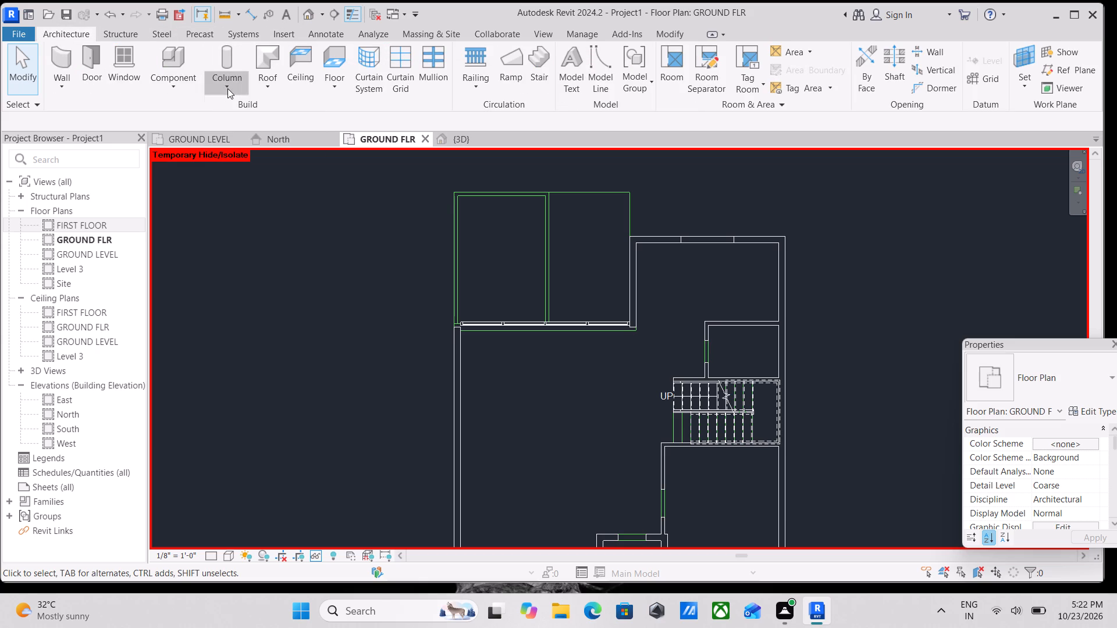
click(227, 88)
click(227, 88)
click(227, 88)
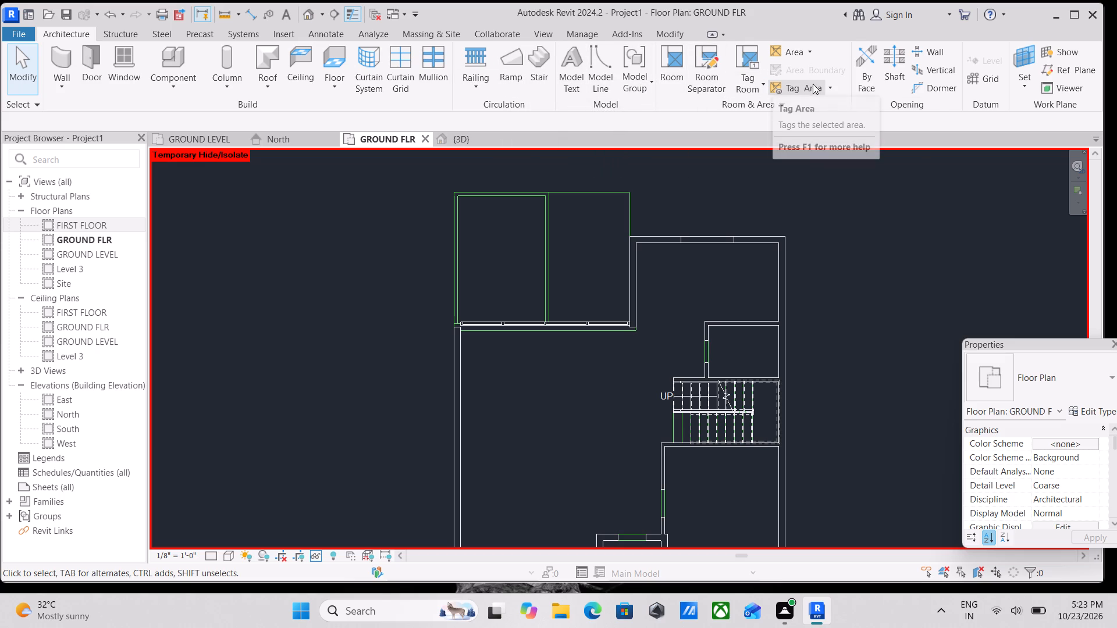
Place rooms automatically in all enclosed areas of the GROUND FLR plan, tagged on placement.
click(681, 72)
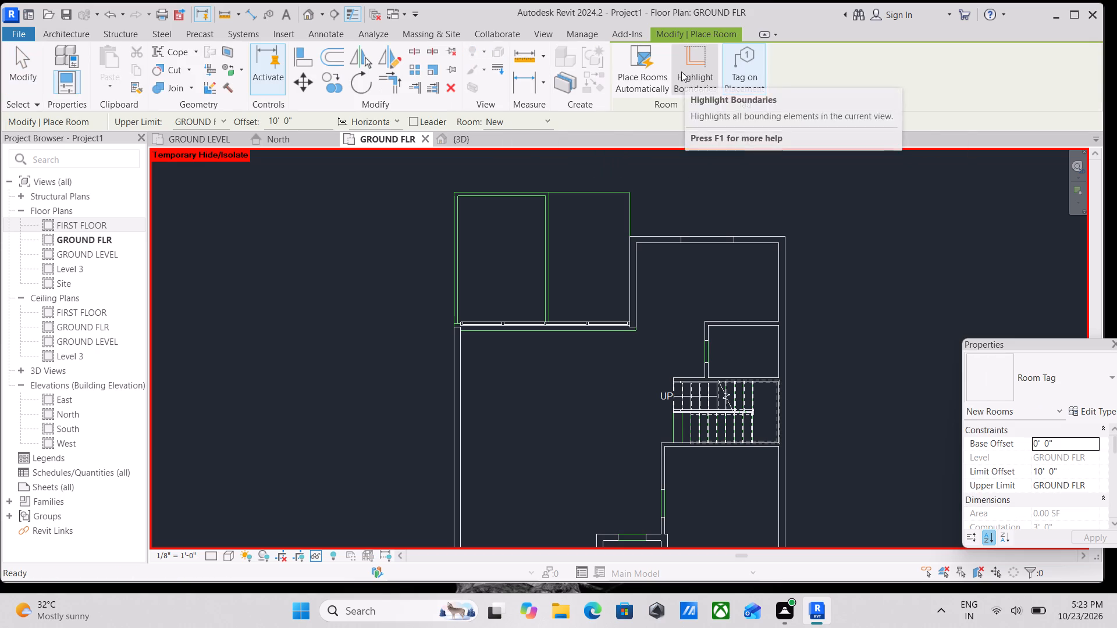
click(647, 75)
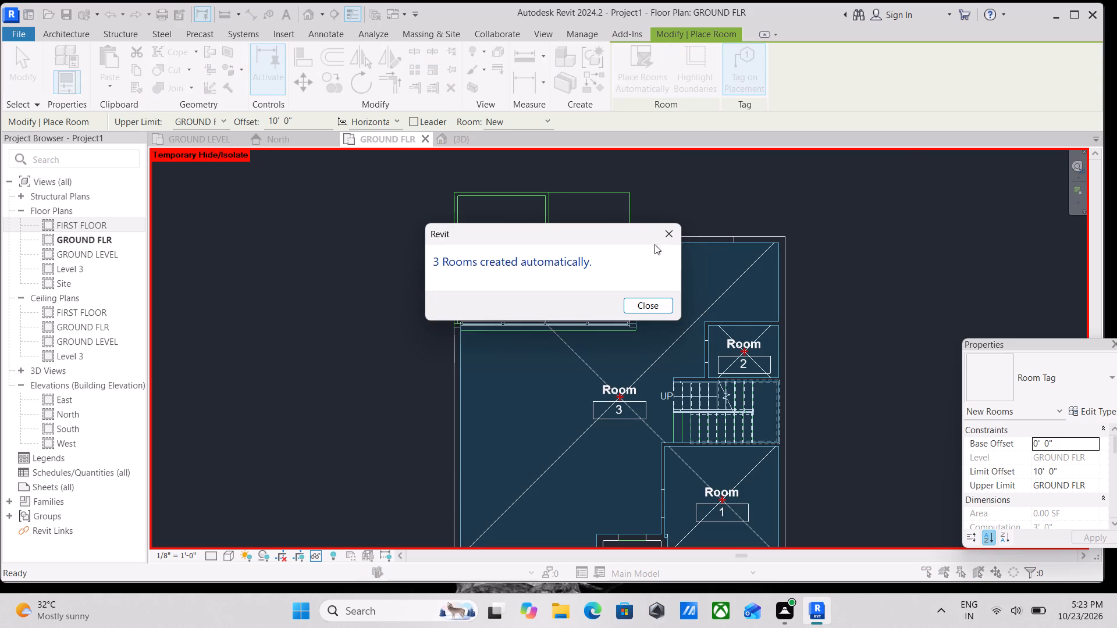
click(654, 309)
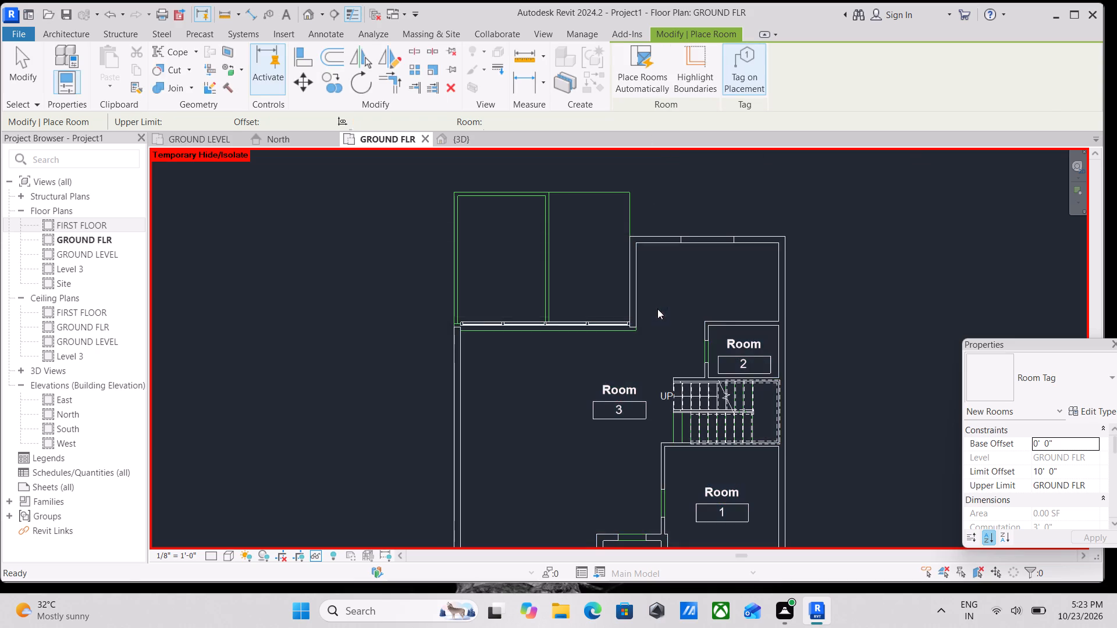
Rename room 3, the large open space beside the curtain wall, as "Dining and living room".
scroll(670, 309, down, 2)
middle_drag(668, 308, 674, 235)
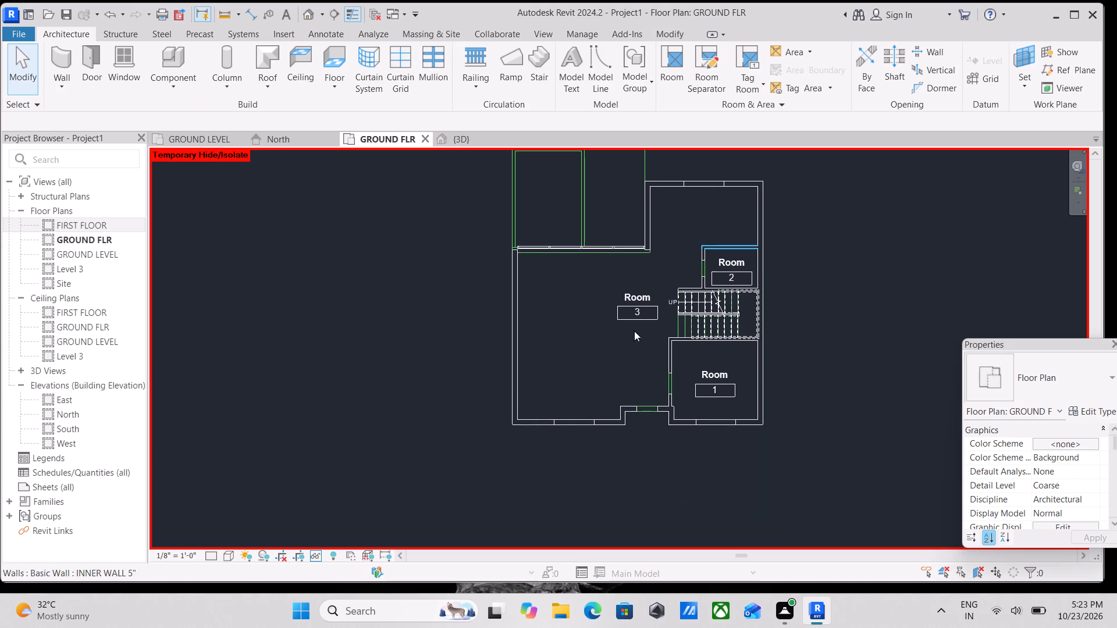
scroll(624, 340, up, 3)
scroll(638, 244, up, 7)
scroll(644, 303, down, 5)
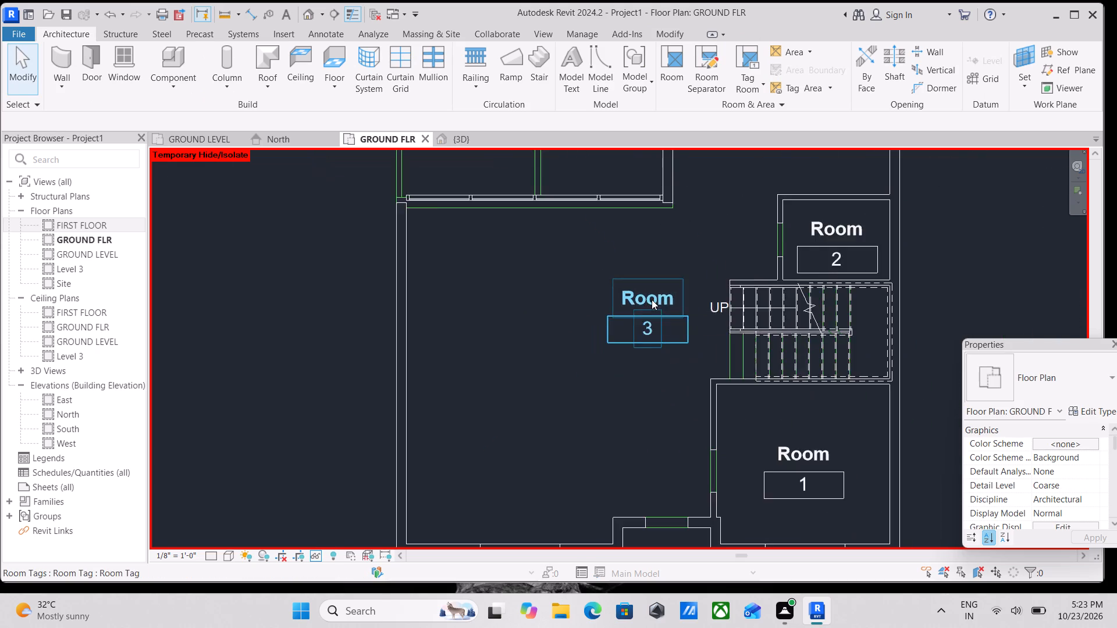
scroll(652, 299, down, 3)
middle_drag(650, 299, 627, 316)
scroll(627, 317, up, 8)
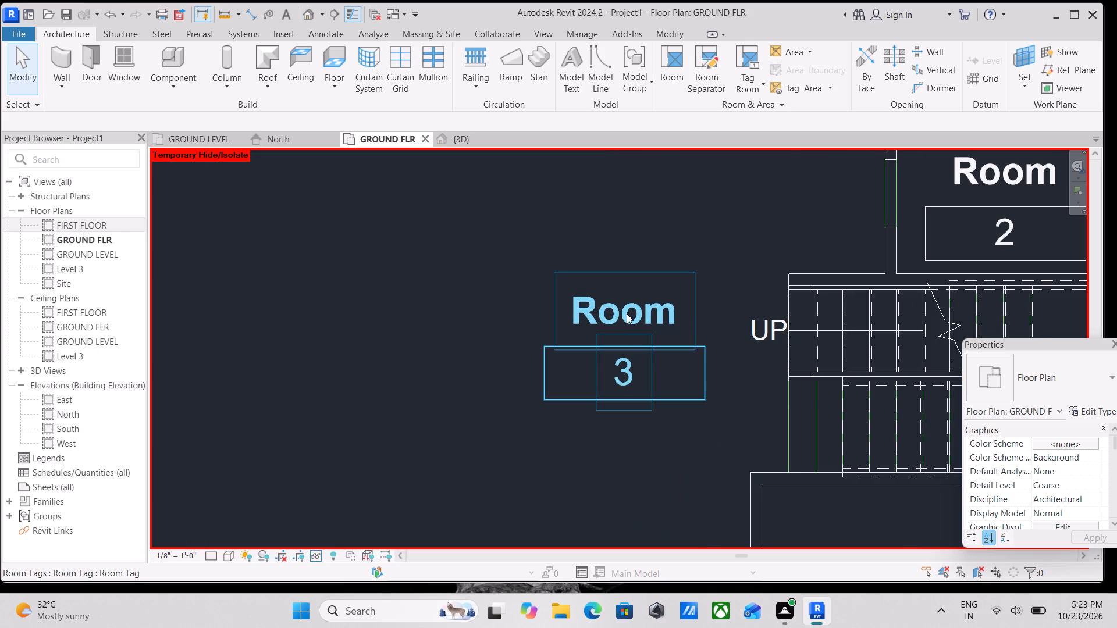
click(627, 313)
click(643, 298)
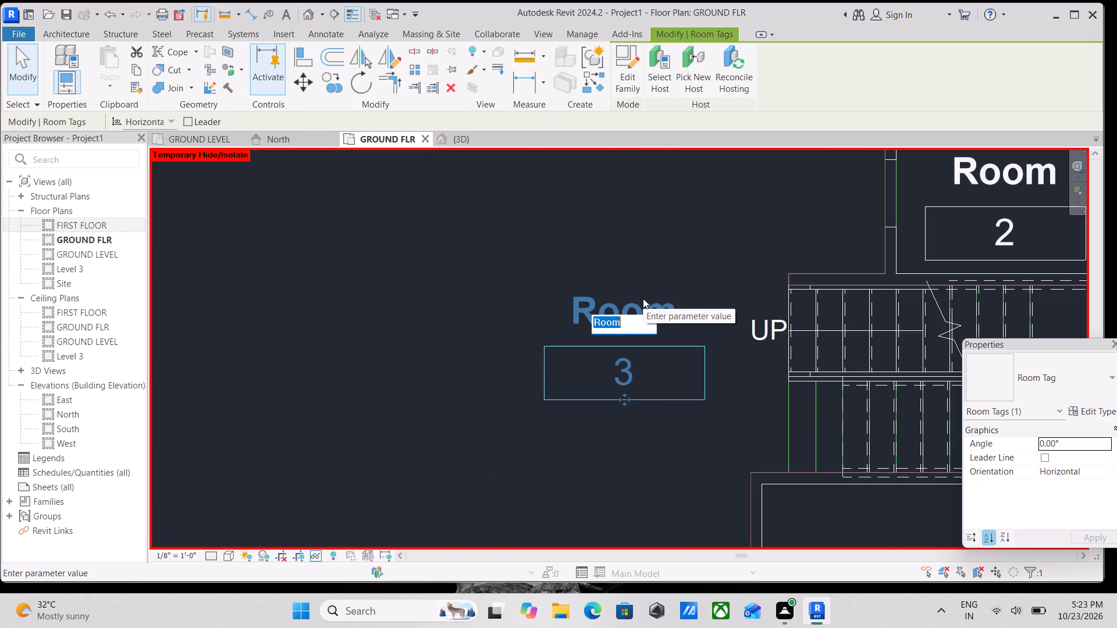
text(dr)
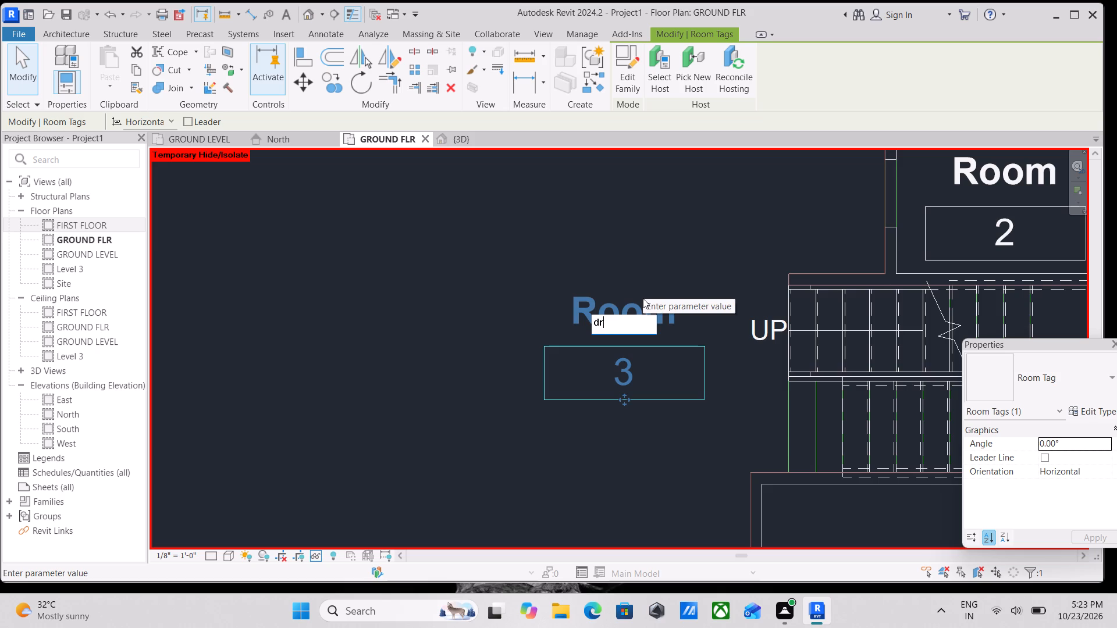
key(BackSpace)
key(BackSpace)
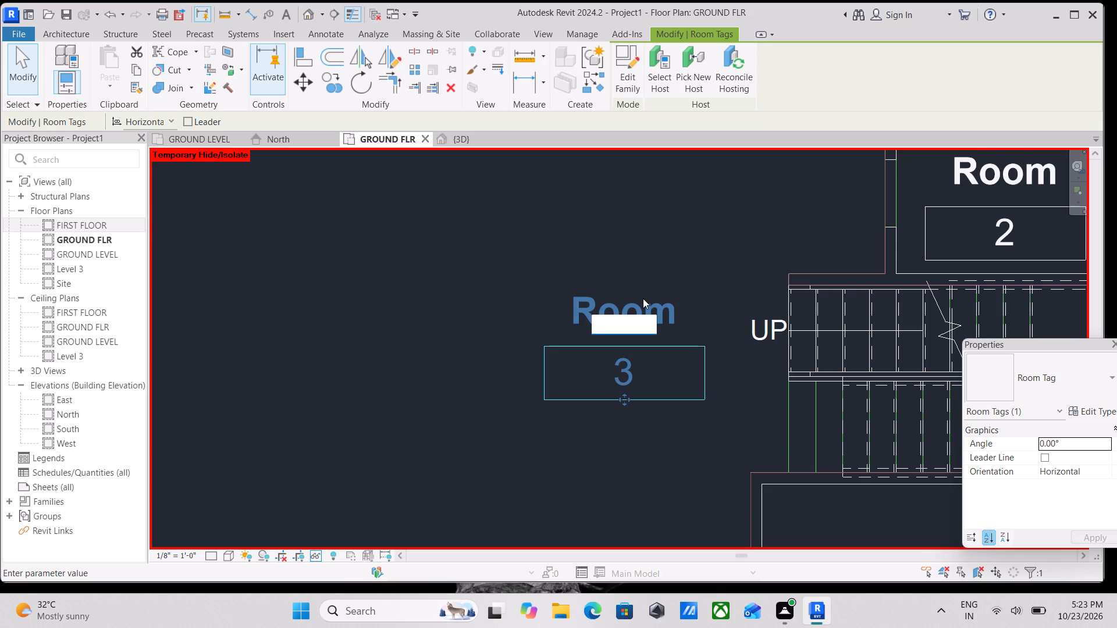
key(shift+d)
key(i)
text(nin)
text(g)
key(space)
text(and)
key(space)
text(livi)
text(ng)
key(space)
text(room)
key(Return)
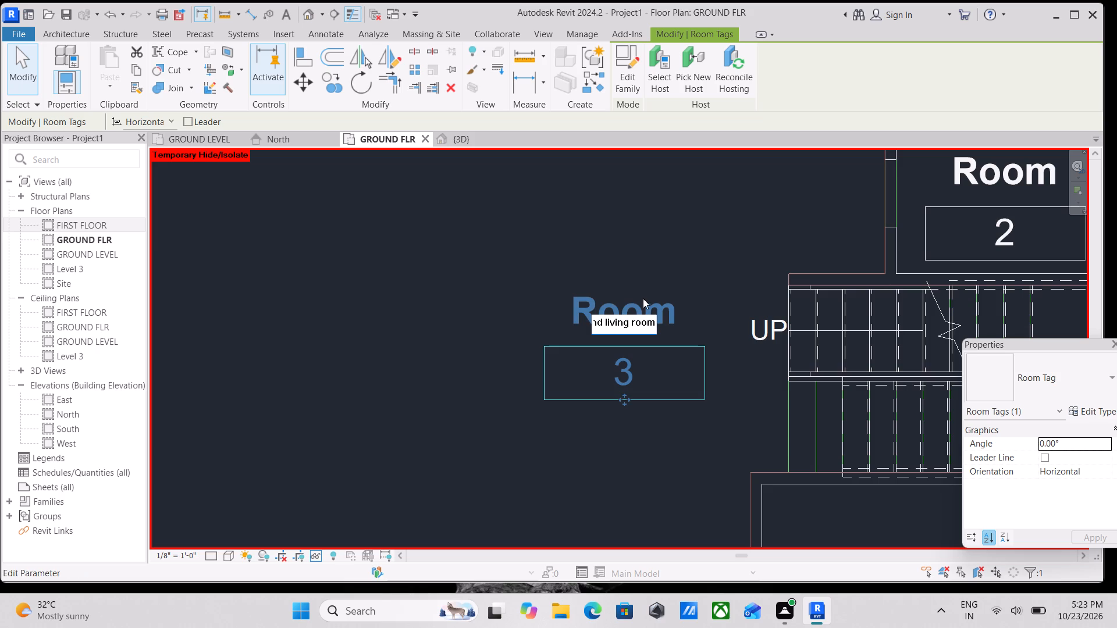
Rename room 2, the small room beside the stairs, as "utility".
scroll(641, 288, down, 4)
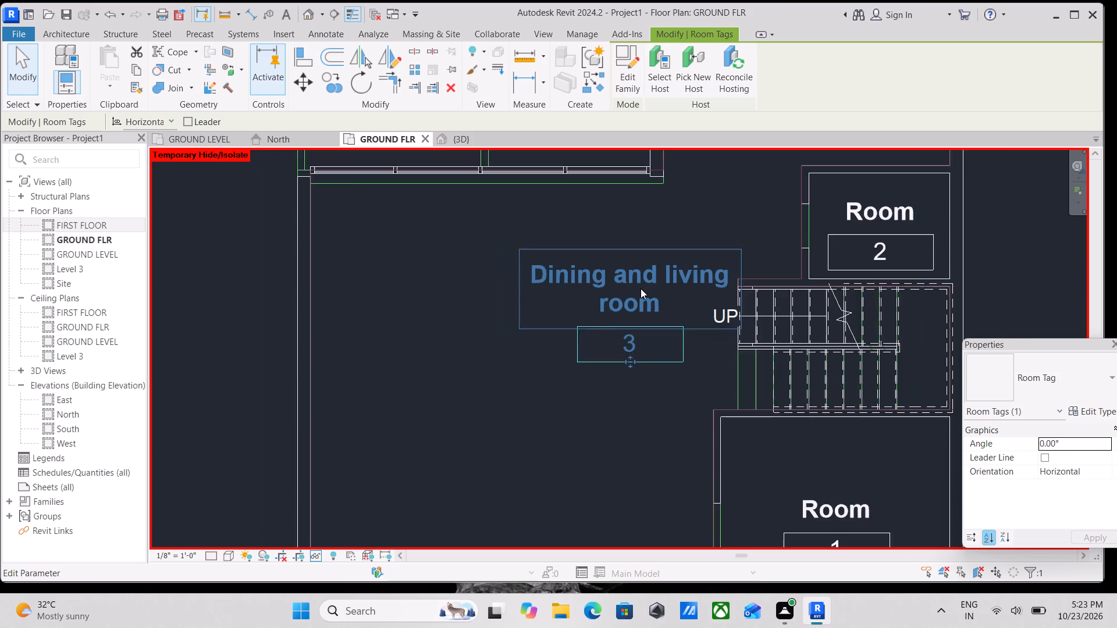
scroll(641, 288, down, 1)
middle_drag(632, 295, 540, 348)
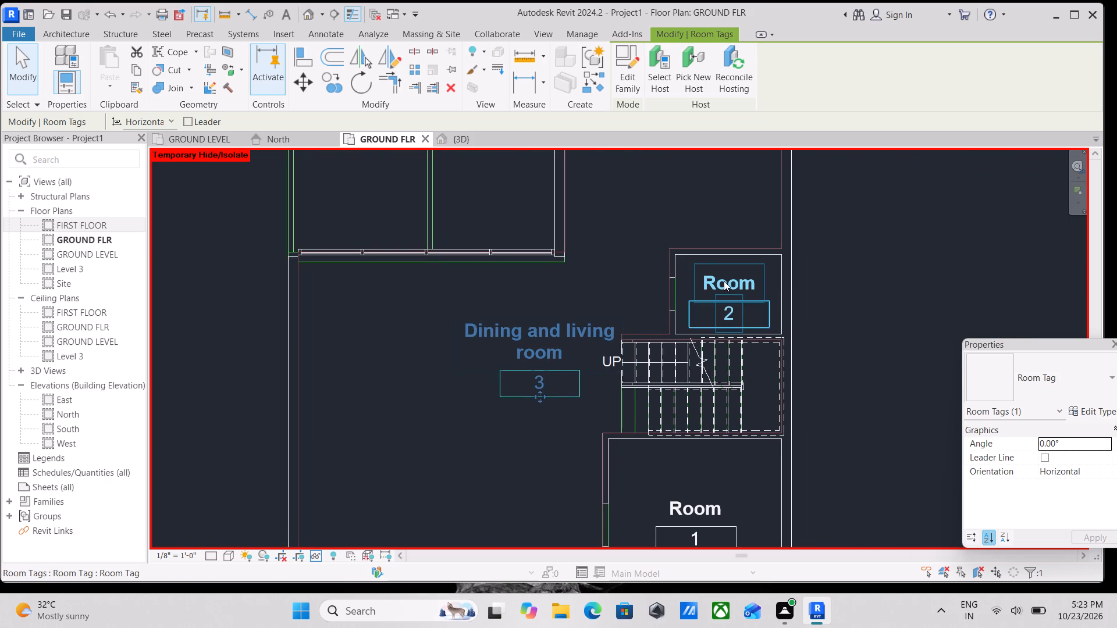
double_click(724, 281)
scroll(724, 281, up, 7)
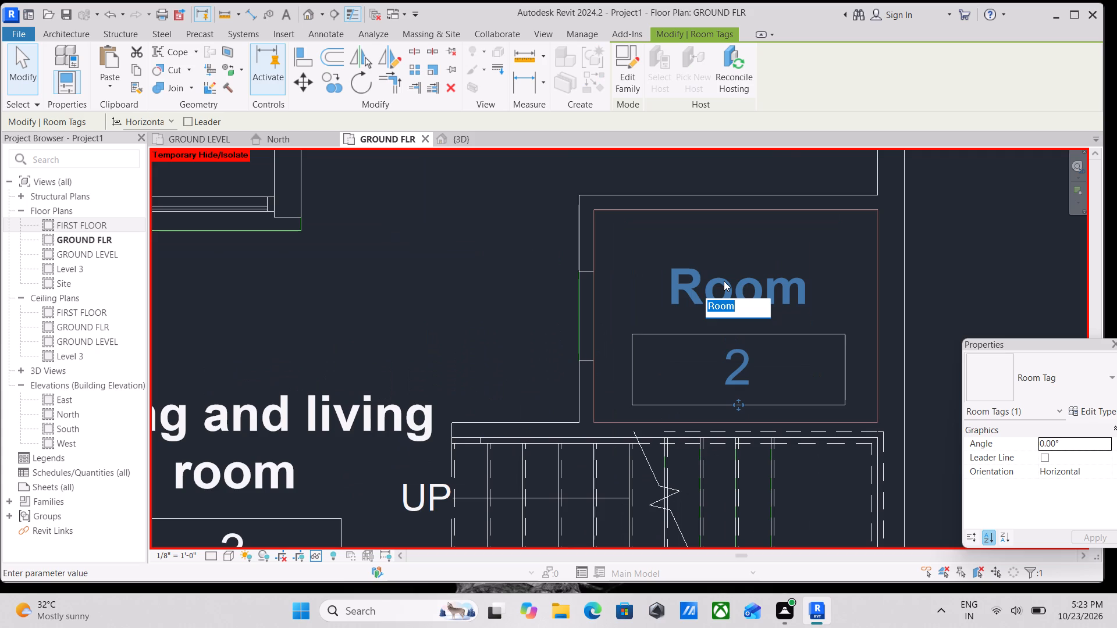
text(uti)
text(li)
text(ty)
key(Return)
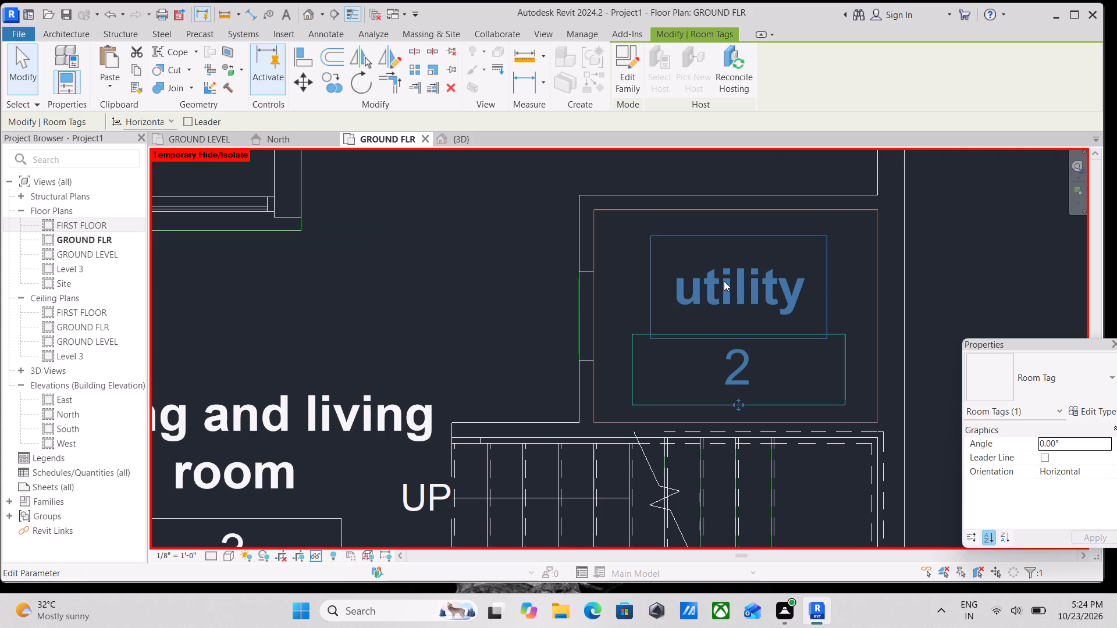
Rename room 1, the room beside the main entrance, as "bed room".
scroll(724, 281, down, 4)
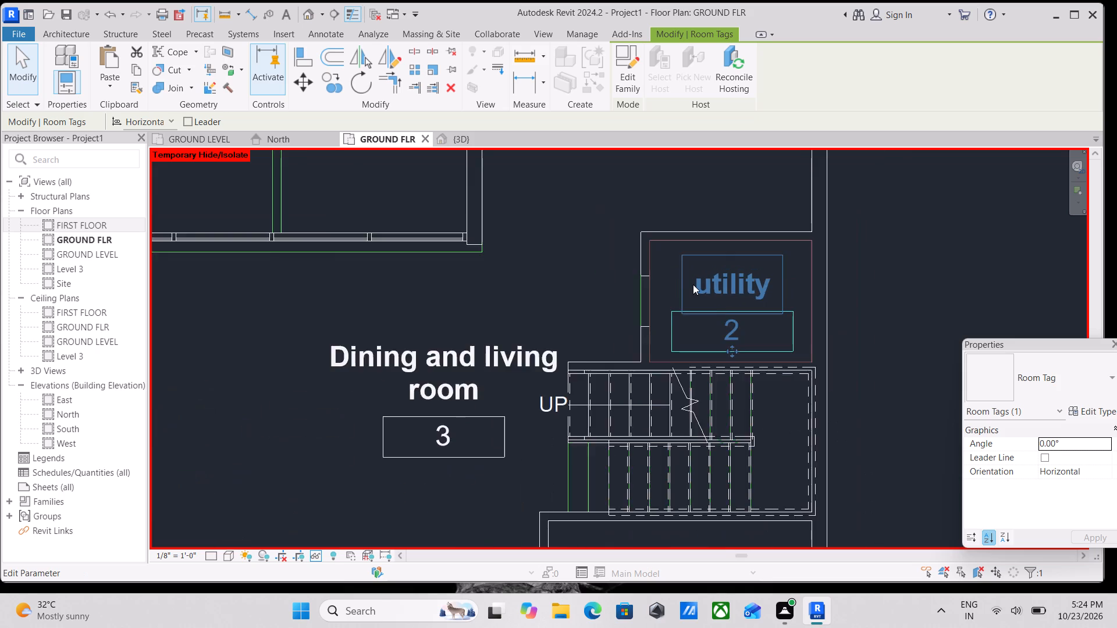
scroll(693, 284, down, 3)
middle_drag(693, 284, 677, 167)
scroll(665, 404, up, 3)
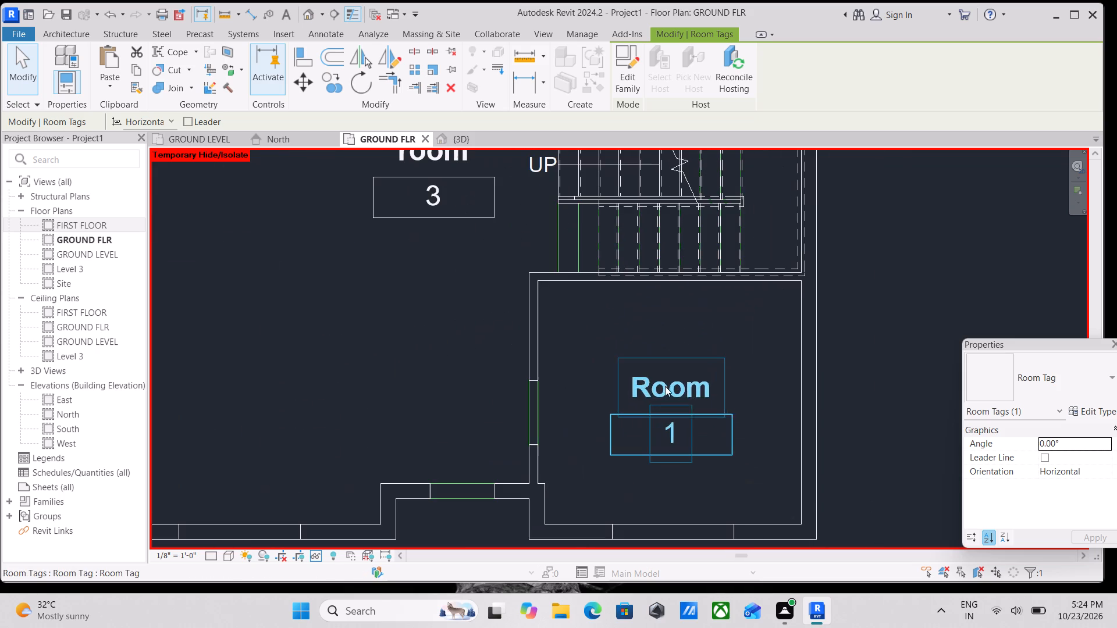
double_click(665, 383)
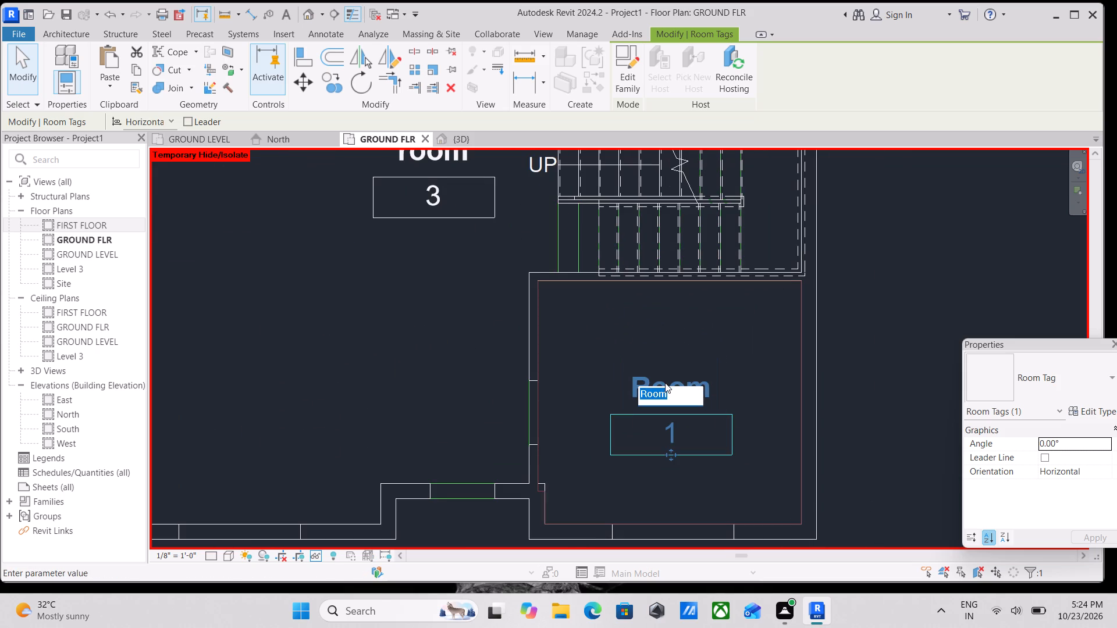
text(bed)
key(space)
text(room)
key(Return)
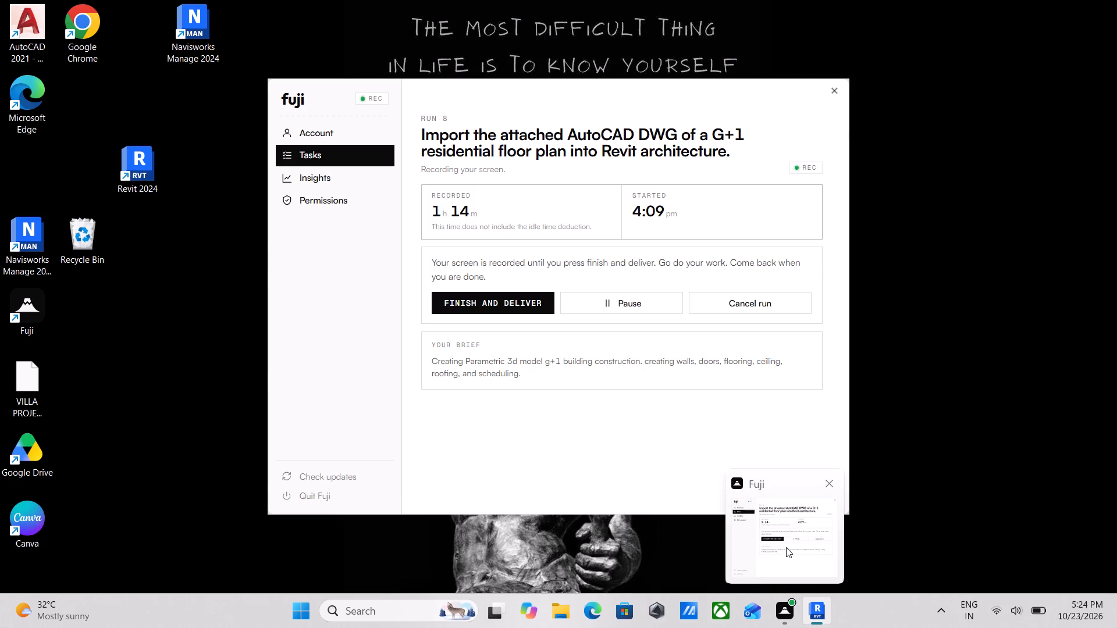
Reset the temporary hide/isolate in the ground floor plan to restore the hidden doors and windows.
scroll(803, 576, down, 1)
scroll(883, 422, down, 2)
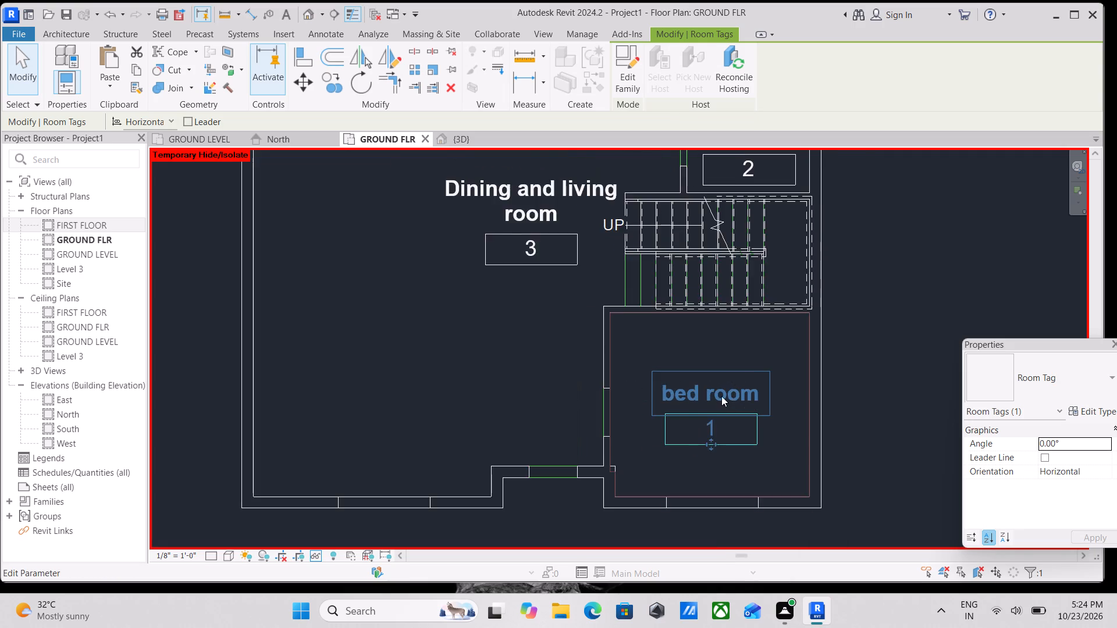
middle_drag(721, 392, 766, 336)
scroll(422, 351, down, 2)
middle_drag(422, 351, 422, 448)
middle_drag(485, 392, 486, 435)
middle_drag(405, 360, 440, 462)
middle_drag(554, 321, 496, 355)
scroll(625, 286, up, 3)
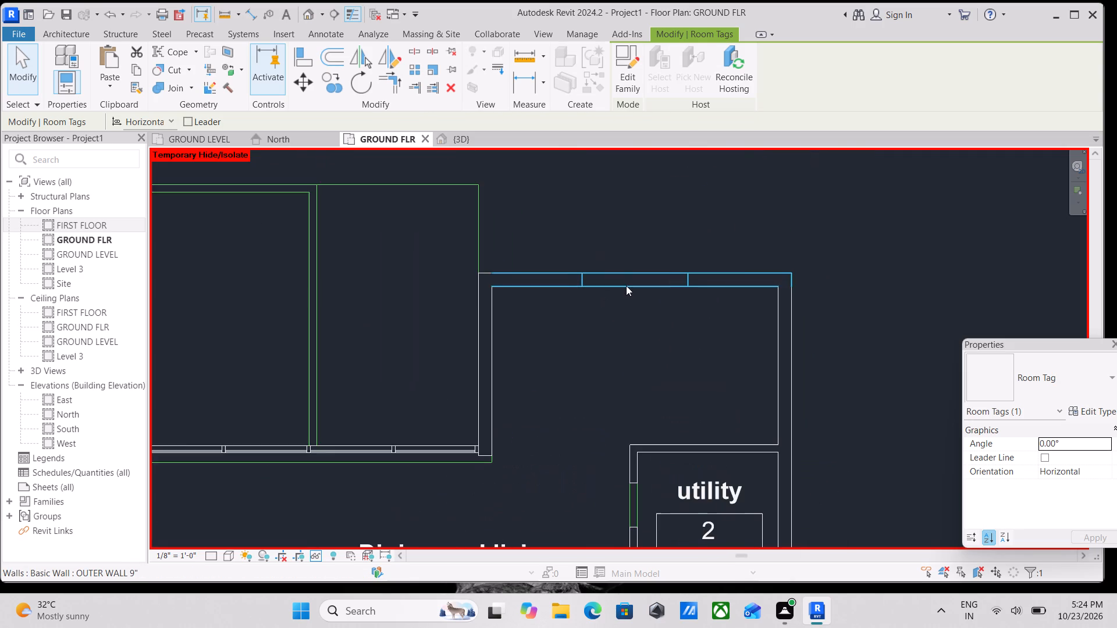
scroll(574, 312, down, 2)
middle_drag(572, 313, 591, 260)
key(h)
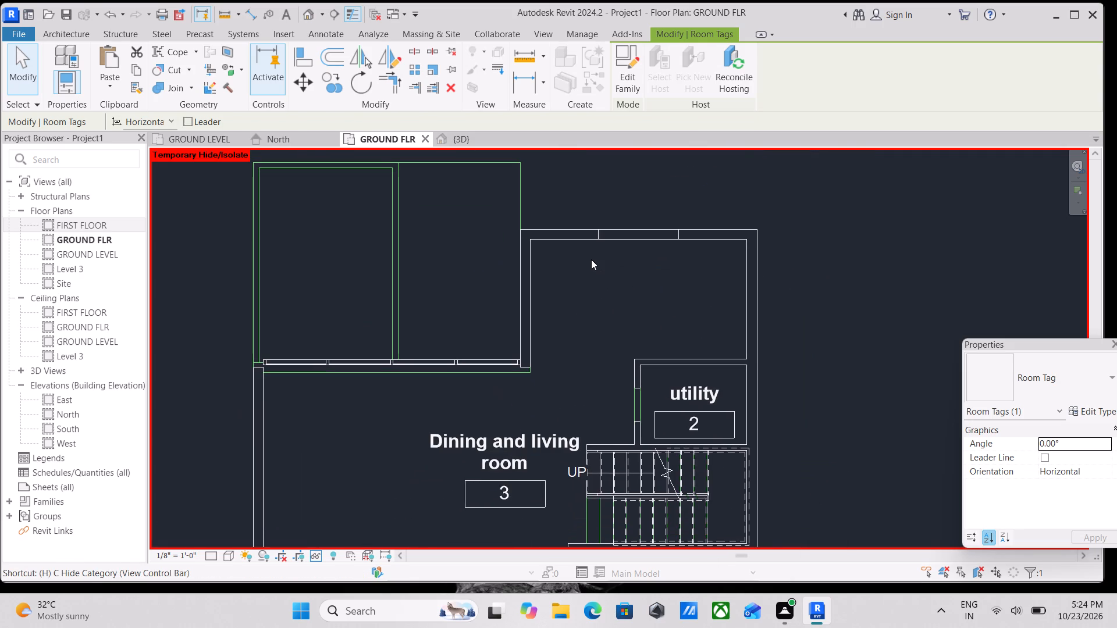
key(r)
Examine the ground floor plan's named rooms, doors, windows and the area around the curtain wall.
scroll(591, 259, down, 3)
middle_drag(581, 282, 600, 238)
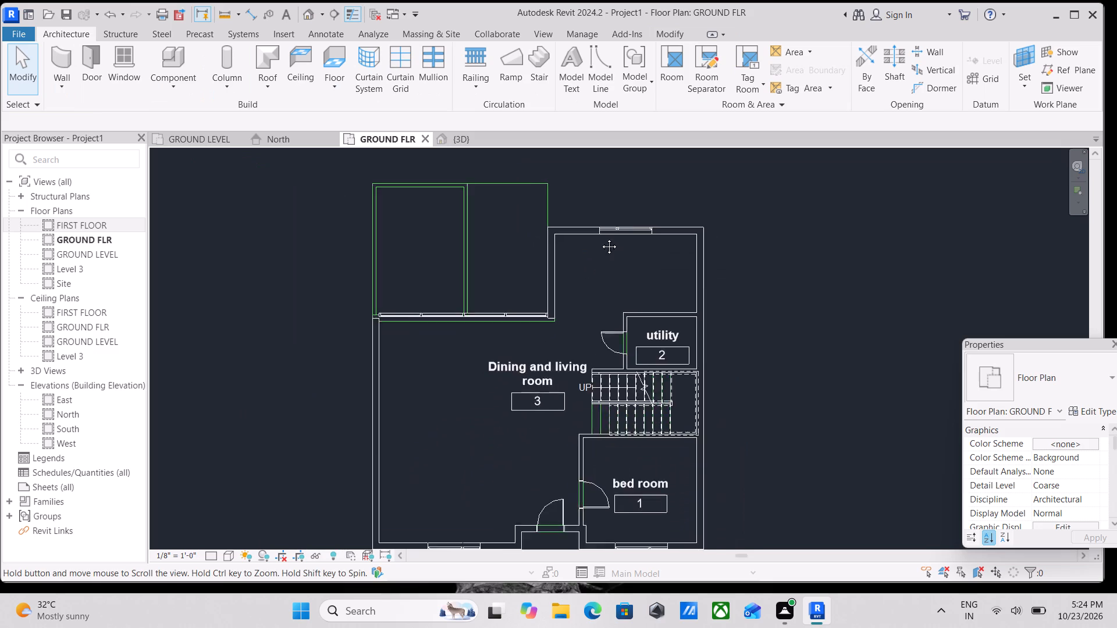
middle_drag(600, 238, 621, 210)
middle_drag(493, 342, 555, 291)
middle_drag(468, 288, 473, 394)
scroll(488, 314, down, 2)
middle_drag(485, 312, 462, 260)
scroll(511, 431, up, 4)
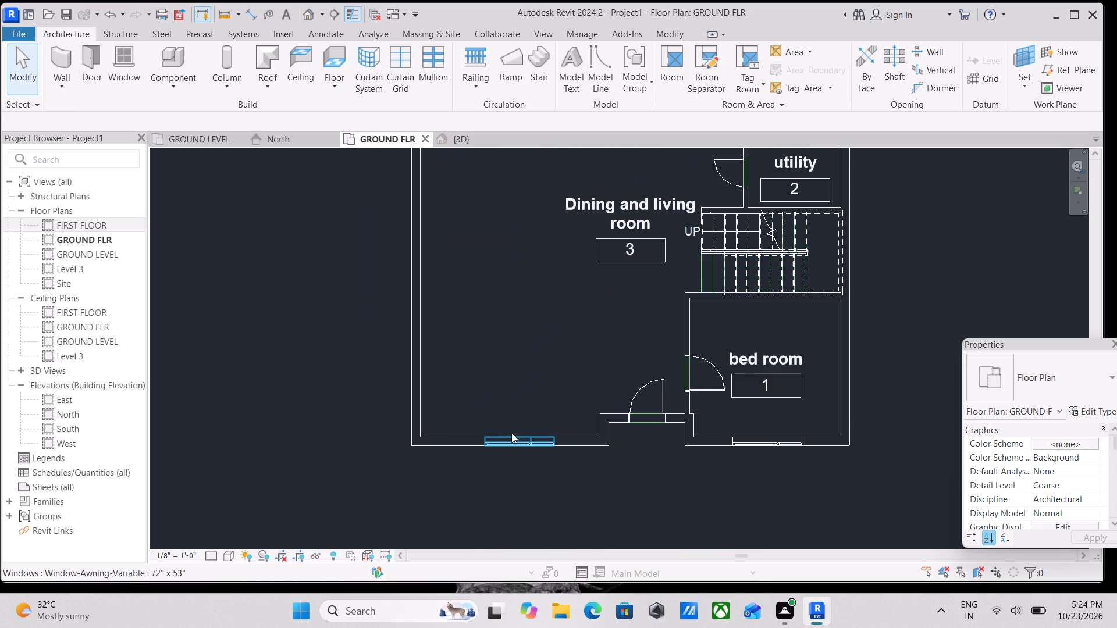
middle_drag(510, 395, 524, 447)
scroll(504, 375, down, 1)
middle_drag(504, 375, 508, 453)
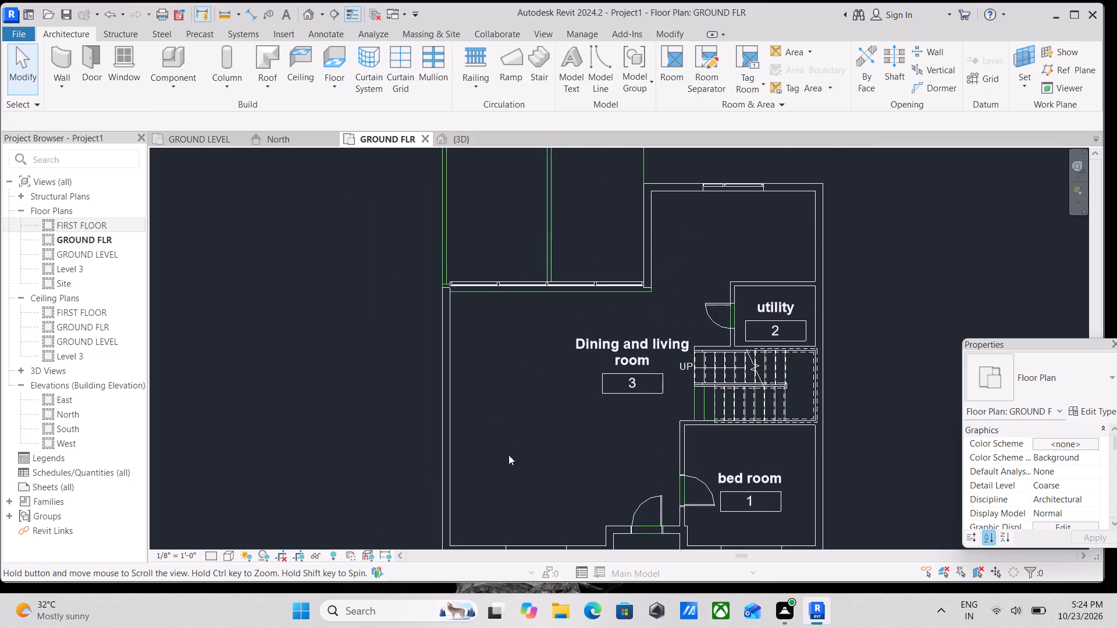
scroll(516, 349, down, 2)
middle_drag(516, 349, 513, 406)
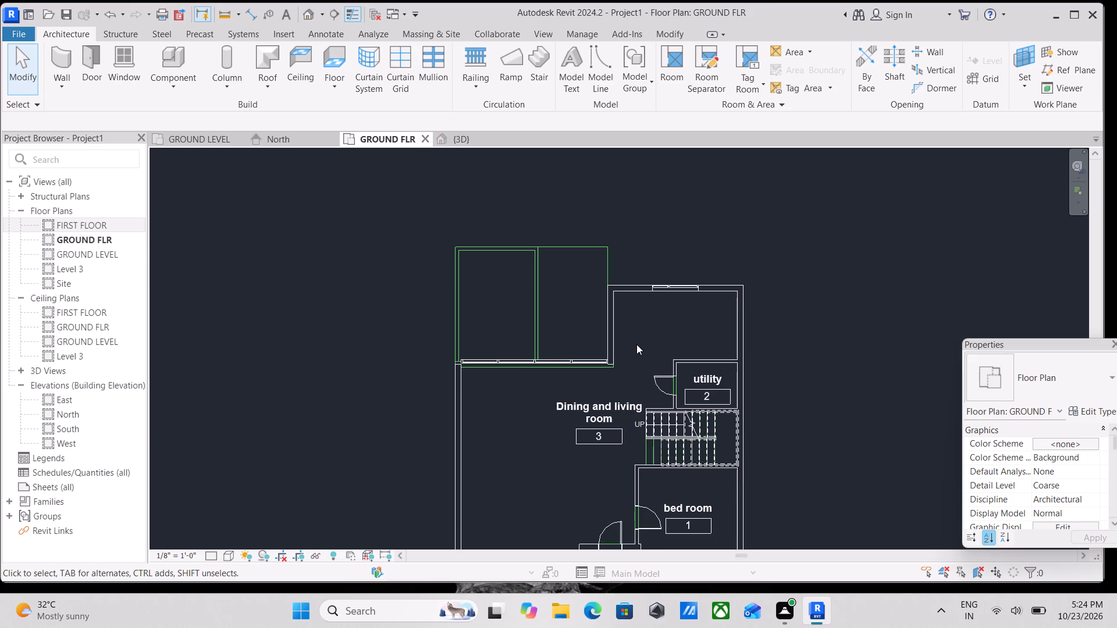
scroll(636, 344, up, 4)
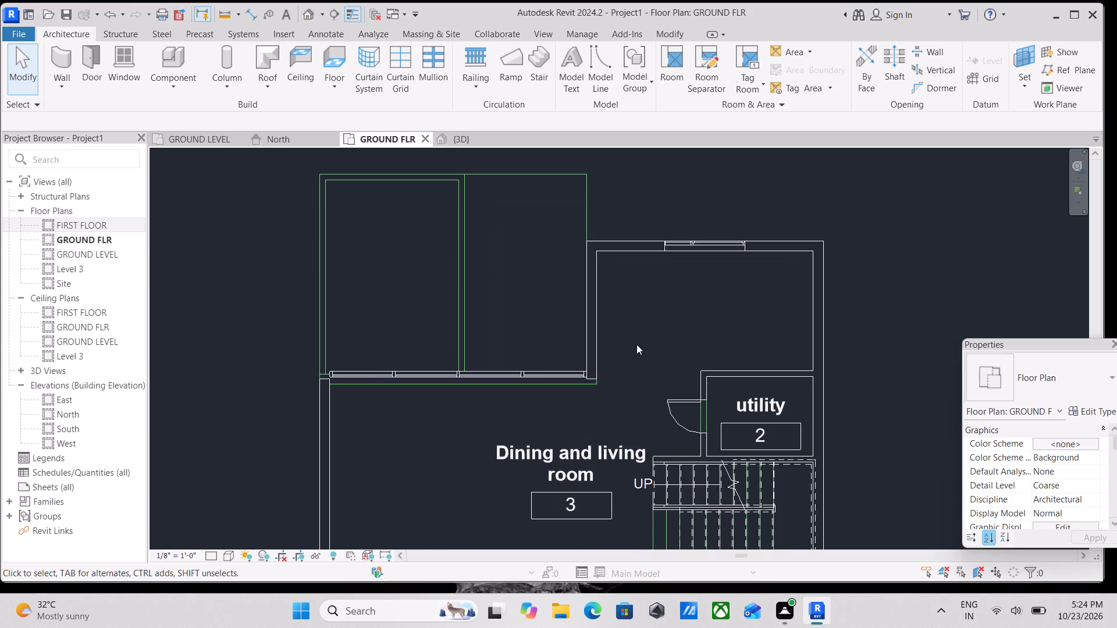
Load the Door-Double-Glass family with its 72" x 80" type for door placement.
text(dr)
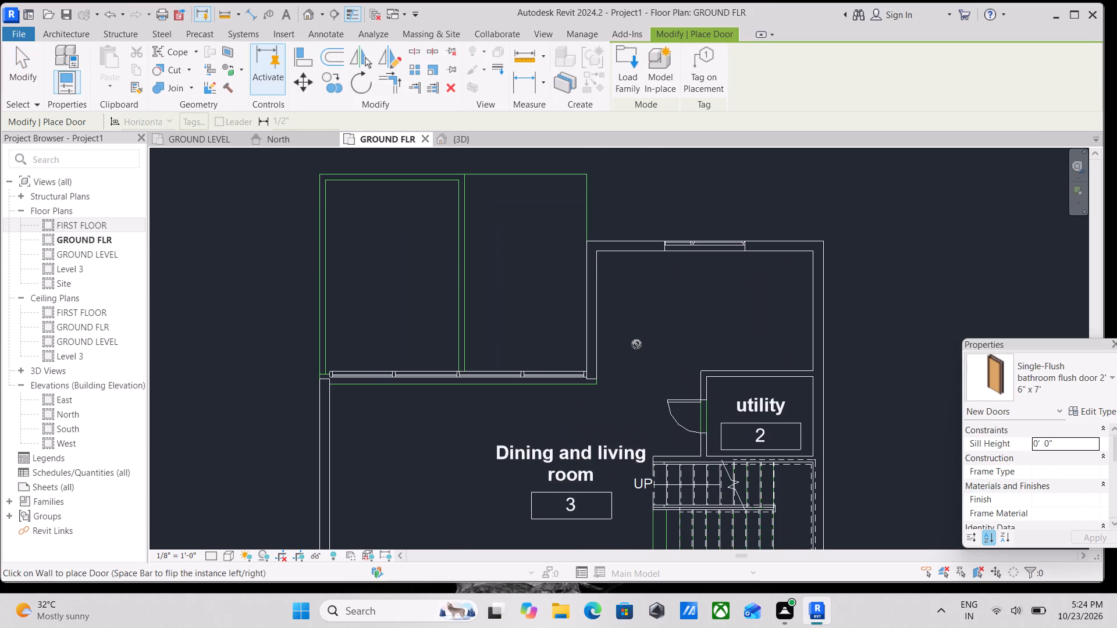
click(620, 71)
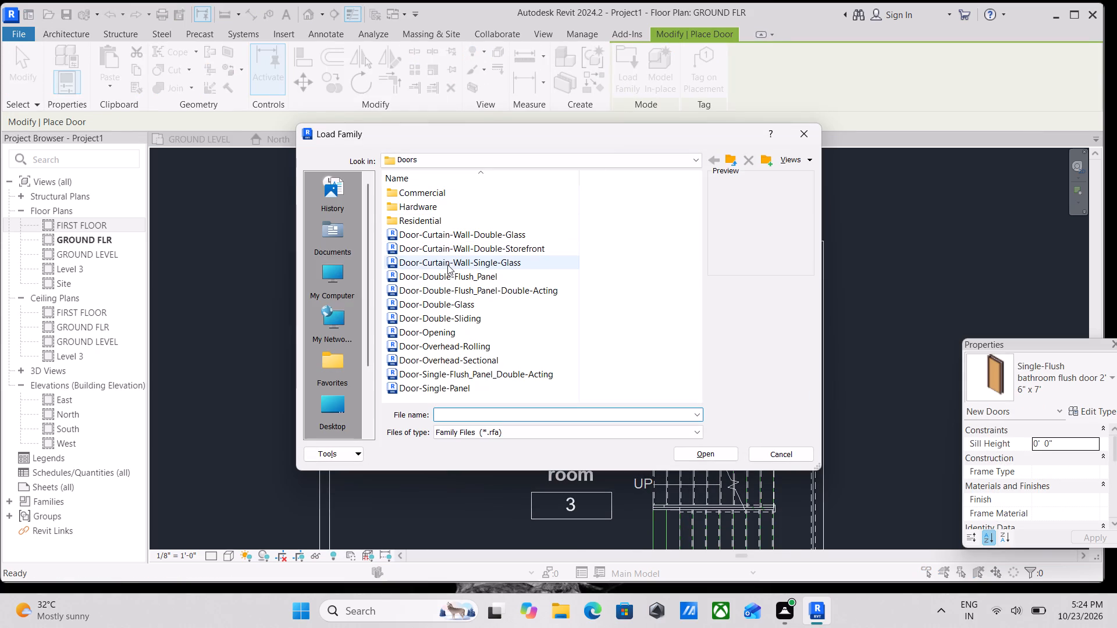
scroll(457, 292, down, 1)
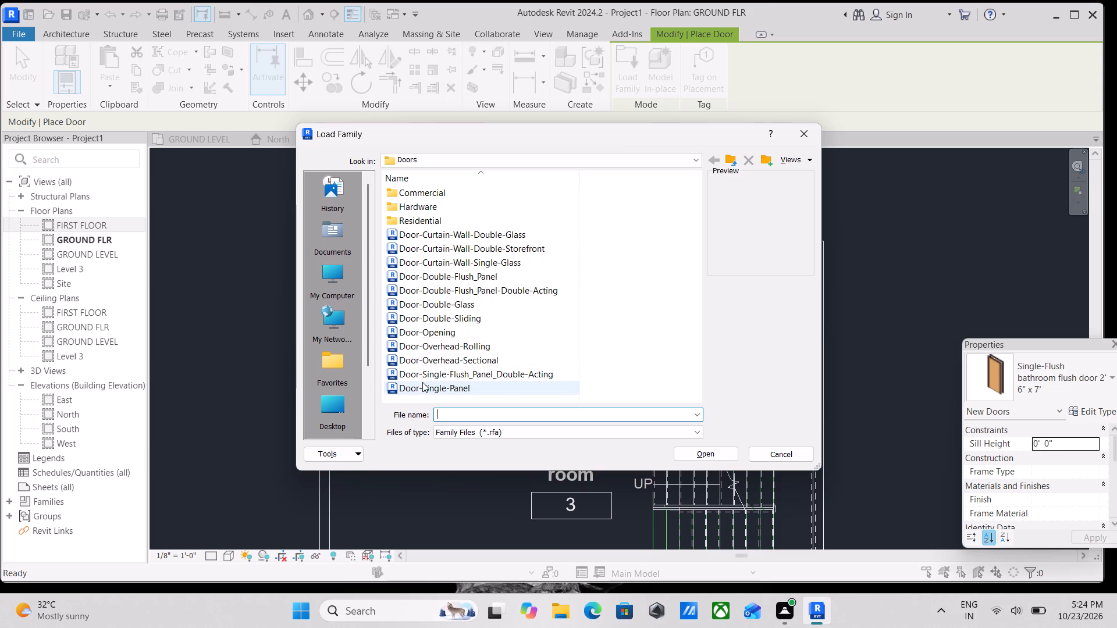
click(447, 310)
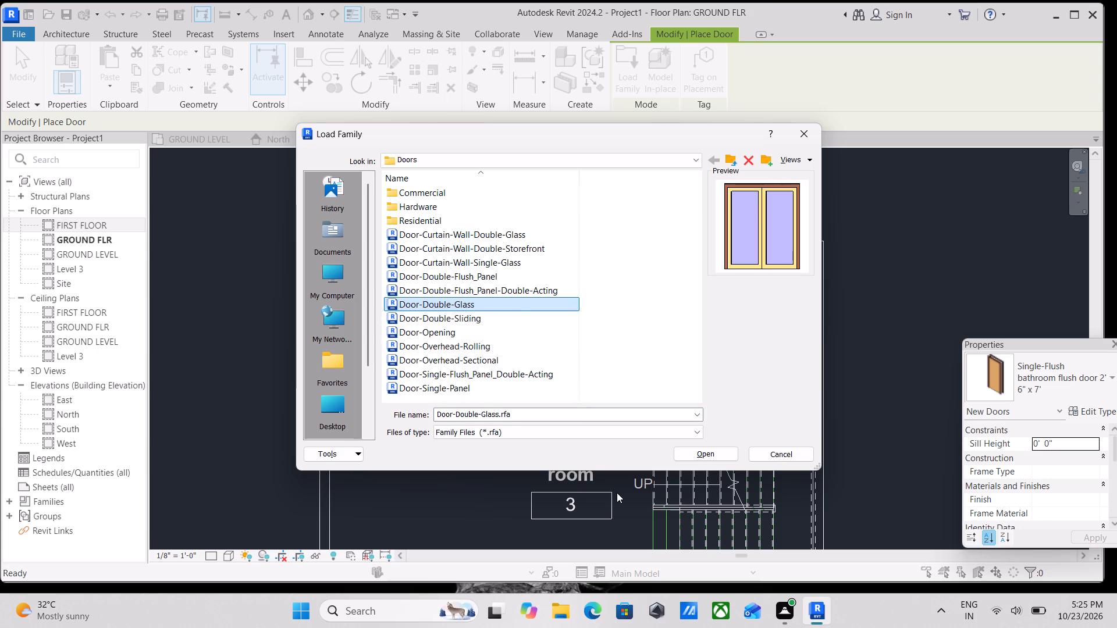
click(700, 451)
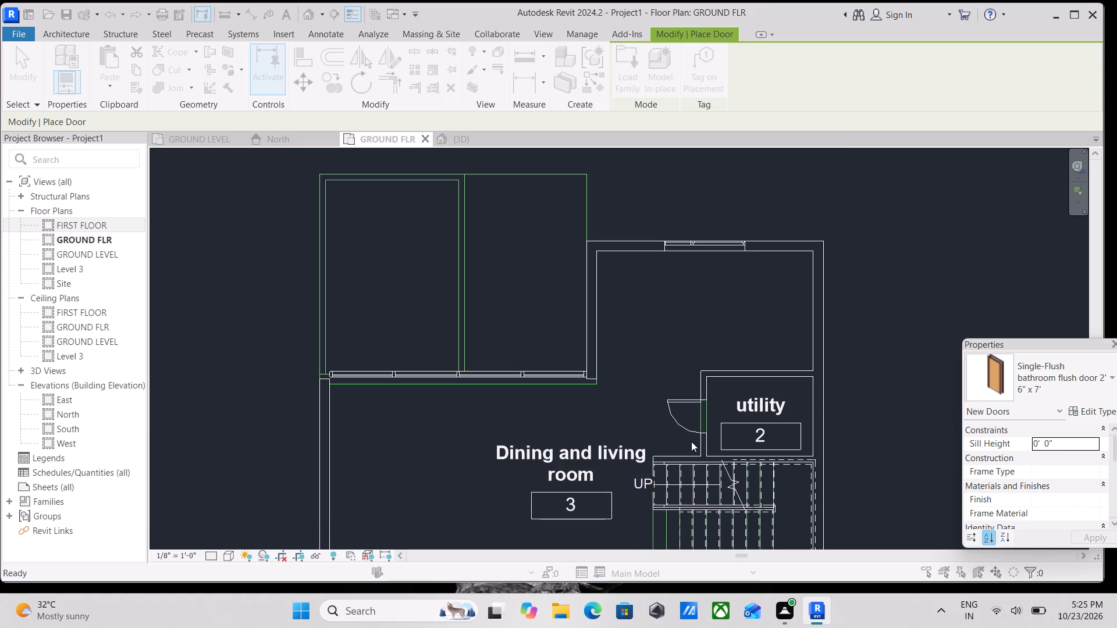
scroll(500, 302, down, 1)
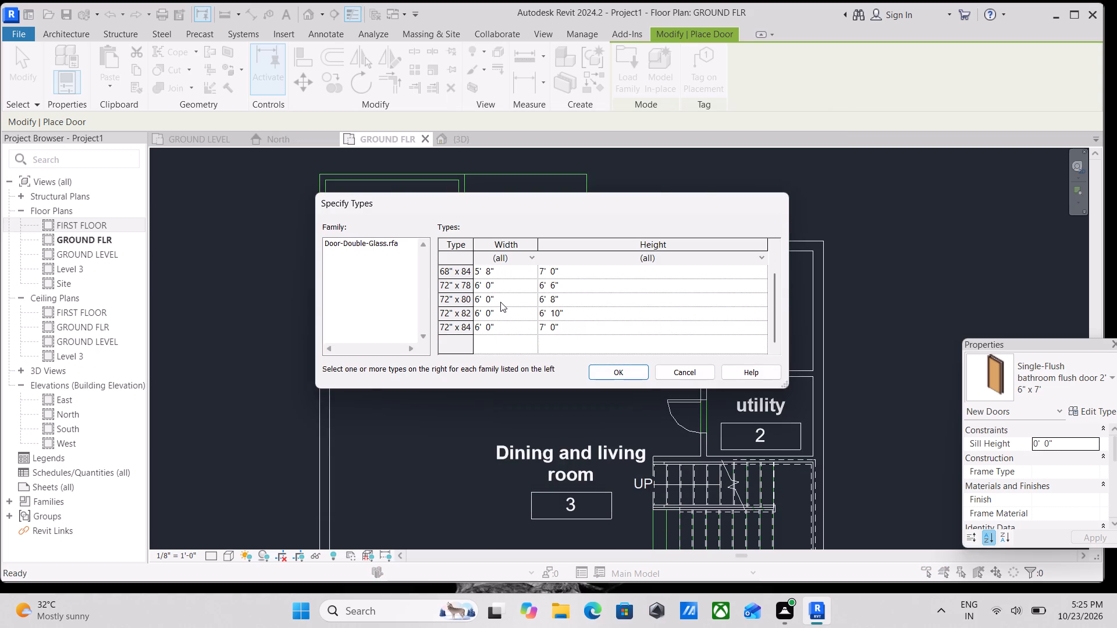
scroll(500, 302, down, 1)
scroll(500, 302, up, 5)
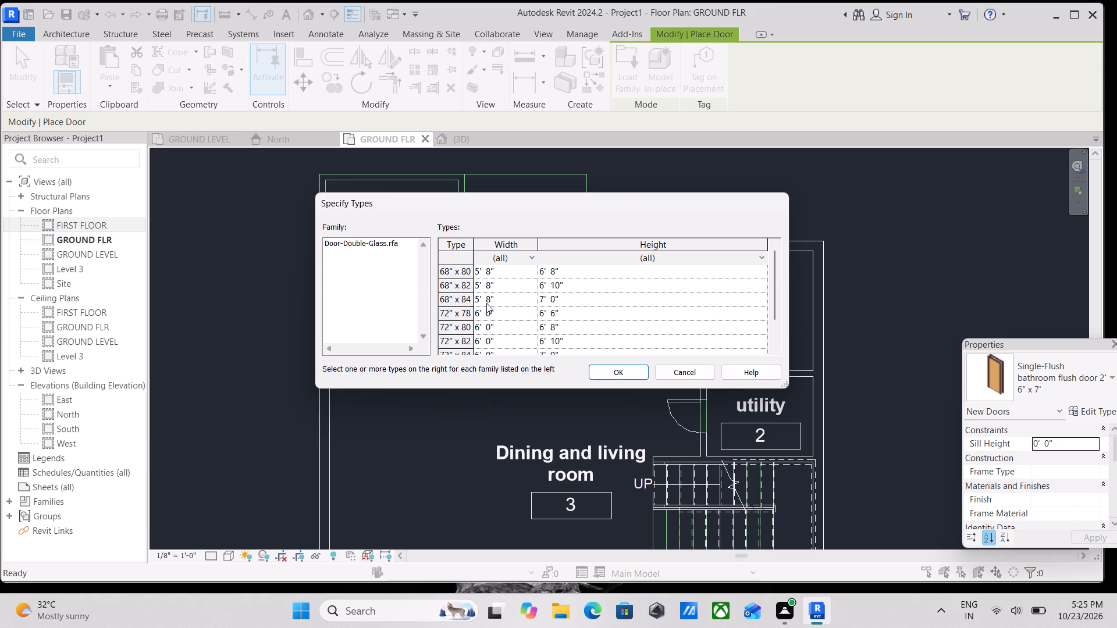
scroll(495, 283, up, 4)
click(500, 332)
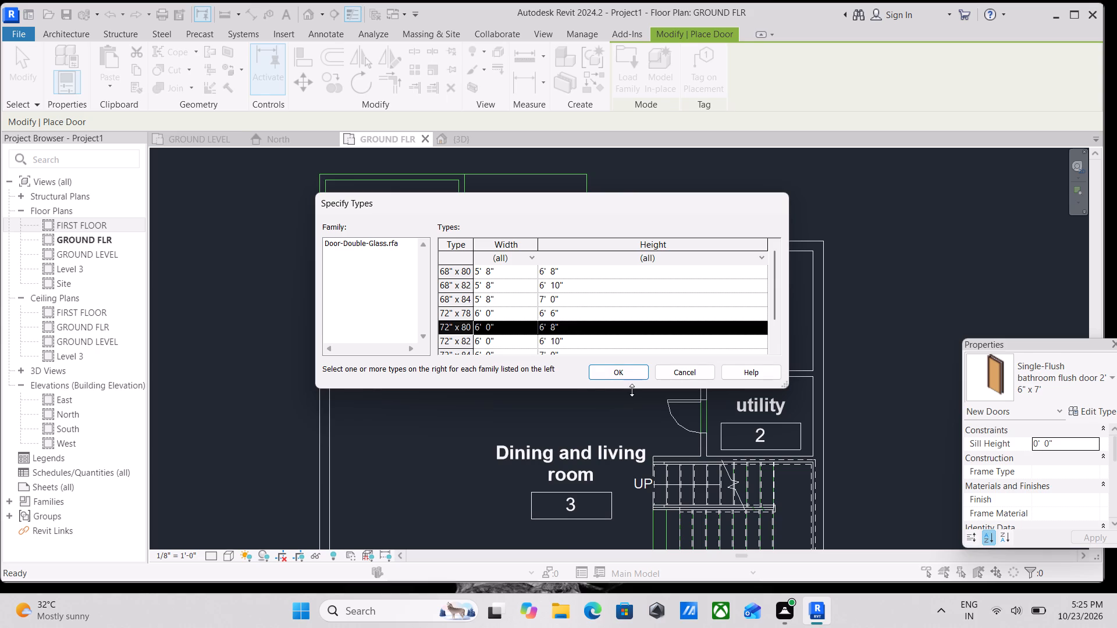
click(620, 367)
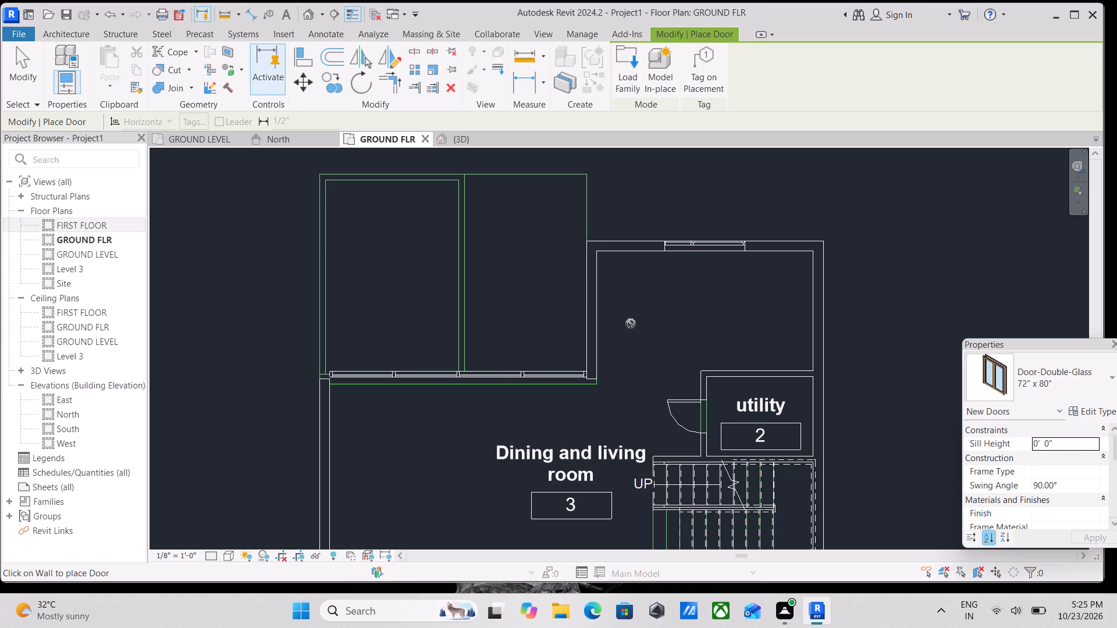
Place the double glass door in the short outer wall beside the curtain wall, centred about 4' 9 3/4" from each end.
click(593, 315)
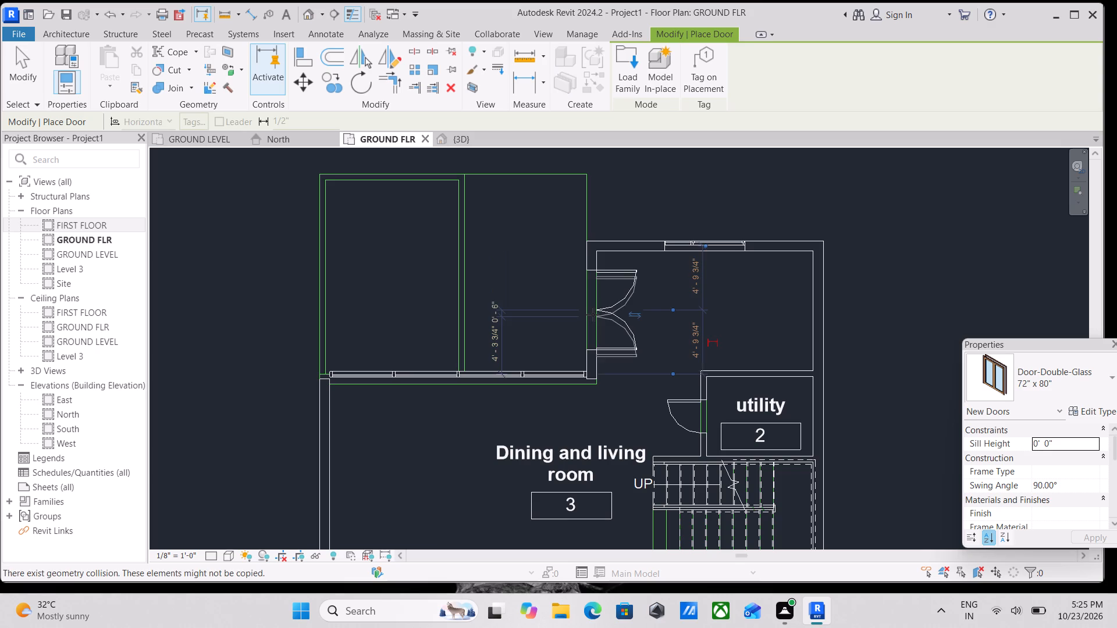
key(Escape)
scroll(609, 256, down, 2)
key(Escape)
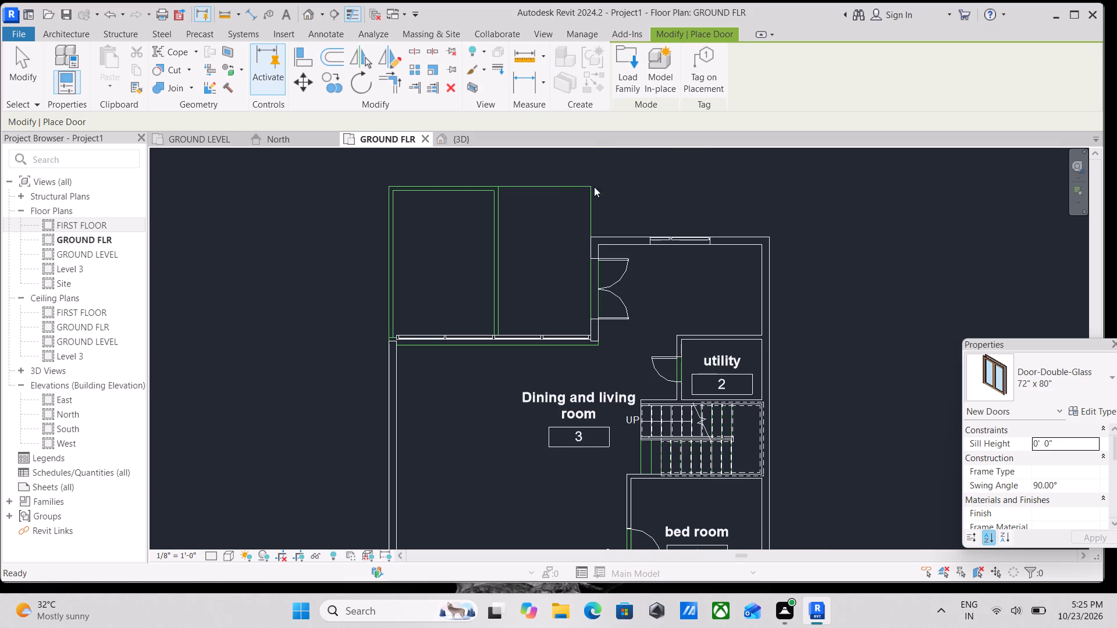
Examine the house in 3D from several sides, checking the new double glass door, the curtain wall and the stairs.
click(464, 136)
scroll(542, 259, down, 2)
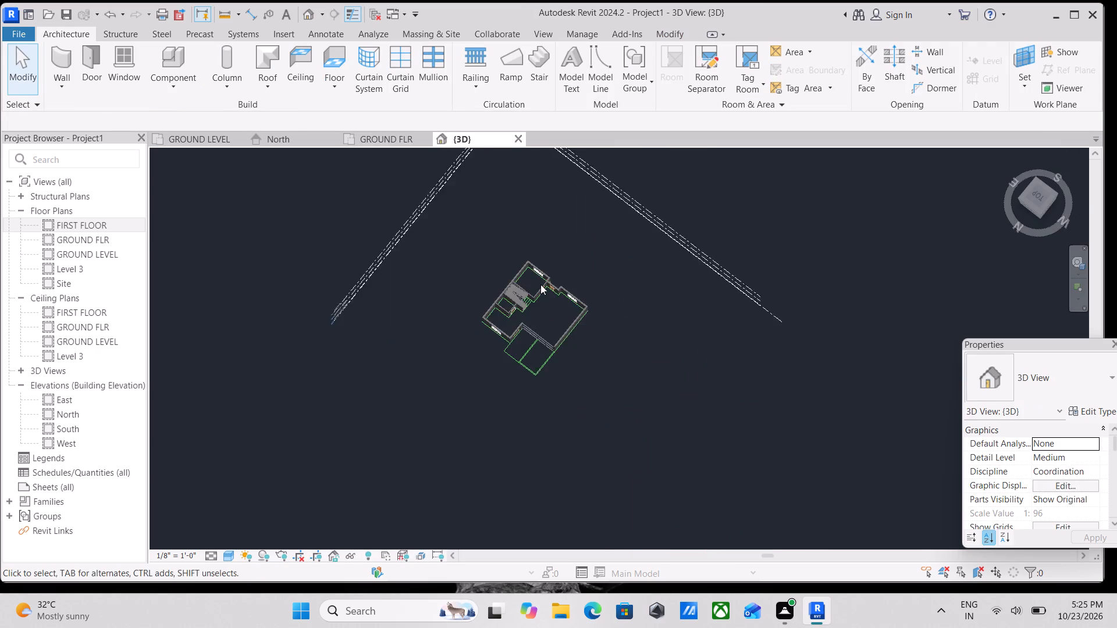
shift+middle_drag(519, 353, 626, 129)
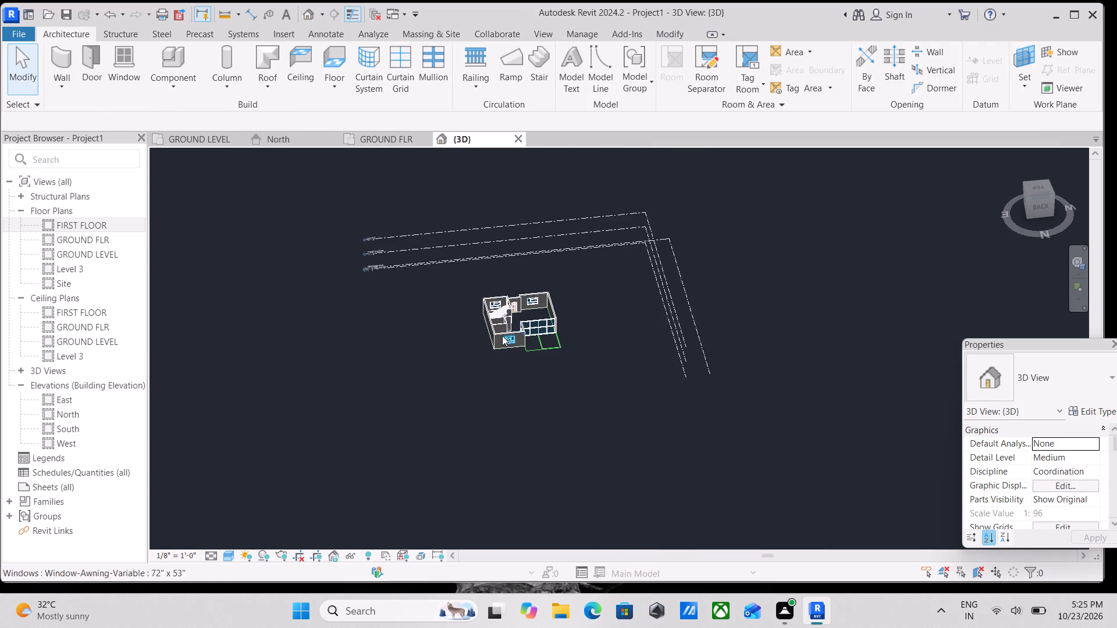
scroll(502, 336, up, 3)
shift+middle_drag(530, 320, 425, 320)
scroll(528, 323, up, 3)
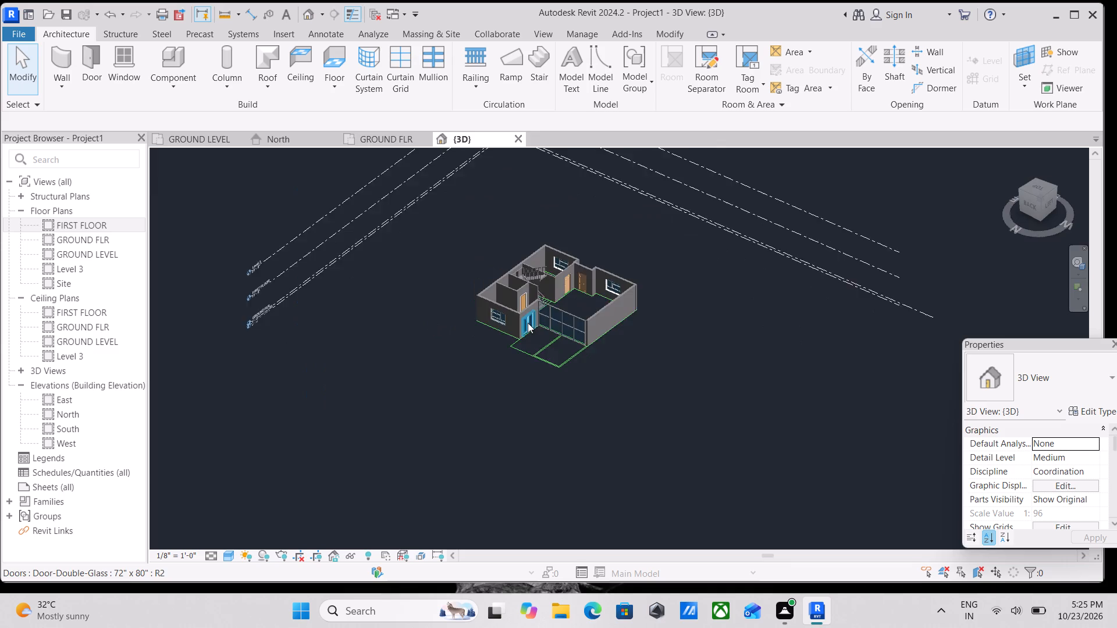
scroll(528, 323, up, 7)
scroll(605, 288, up, 8)
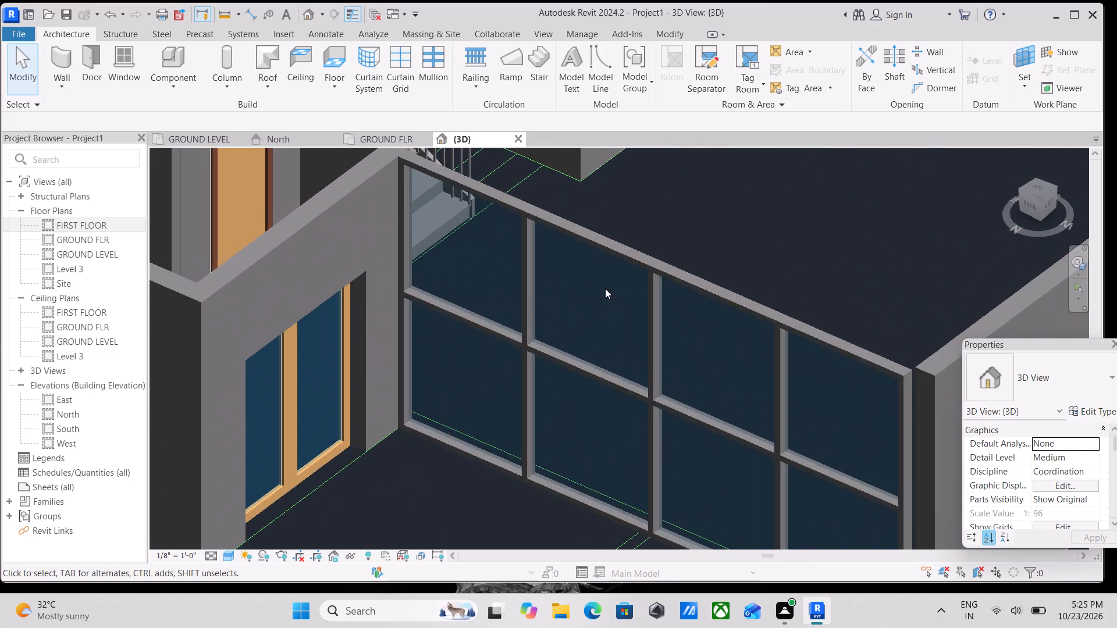
scroll(605, 288, down, 5)
scroll(562, 312, down, 7)
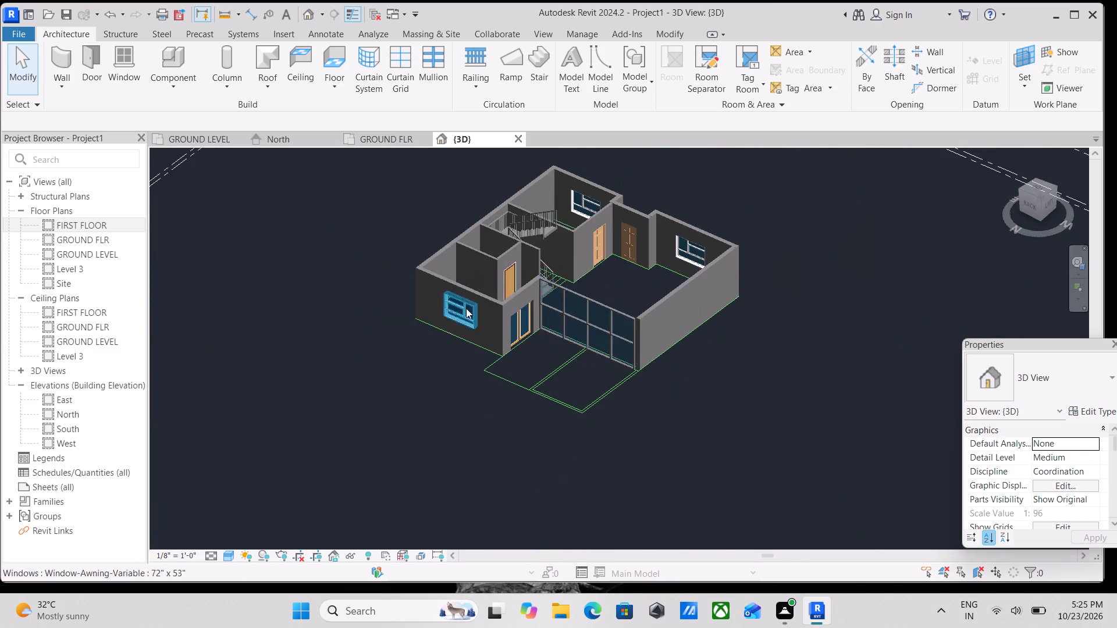
shift+middle_drag(466, 308, 248, 397)
shift+middle_drag(547, 362, 542, 362)
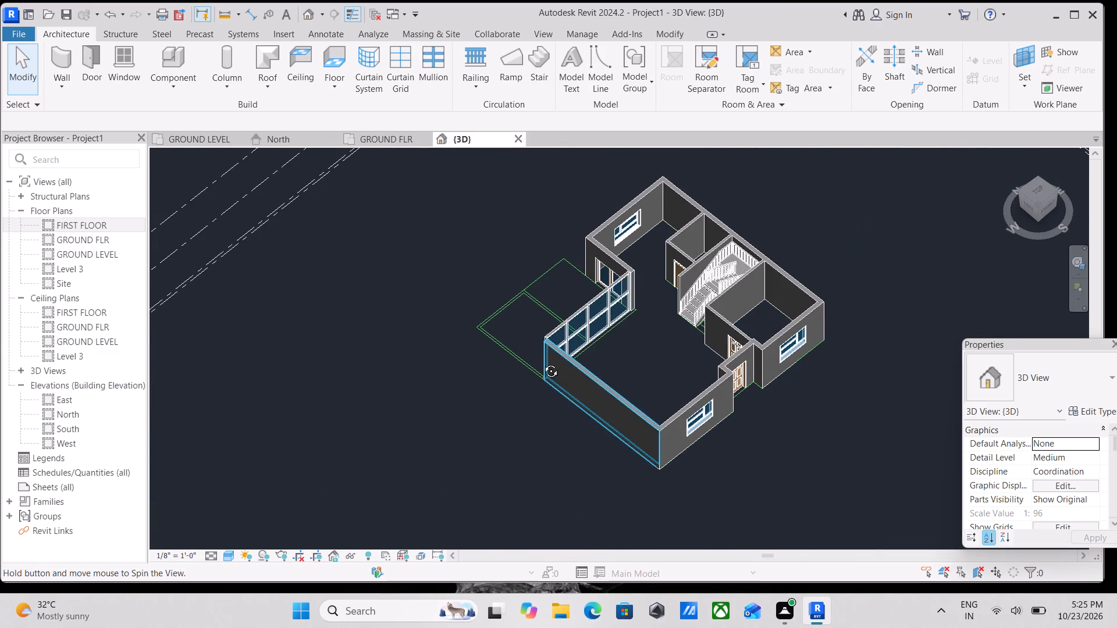
shift+middle_drag(542, 362, 535, 354)
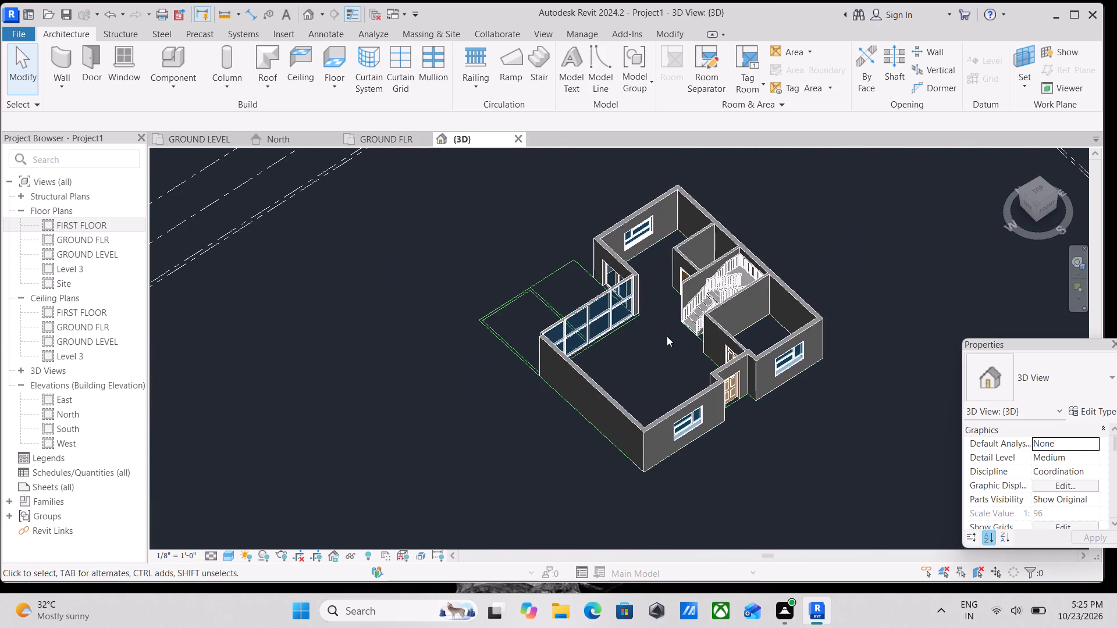
scroll(686, 331, up, 3)
middle_drag(686, 331, 578, 376)
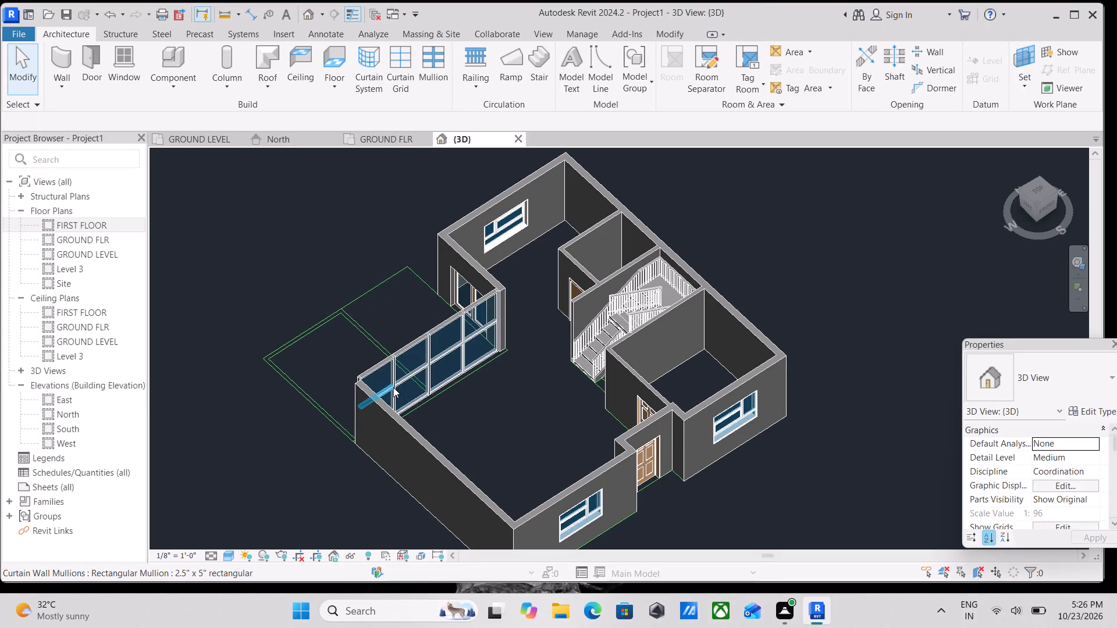
scroll(510, 347, up, 3)
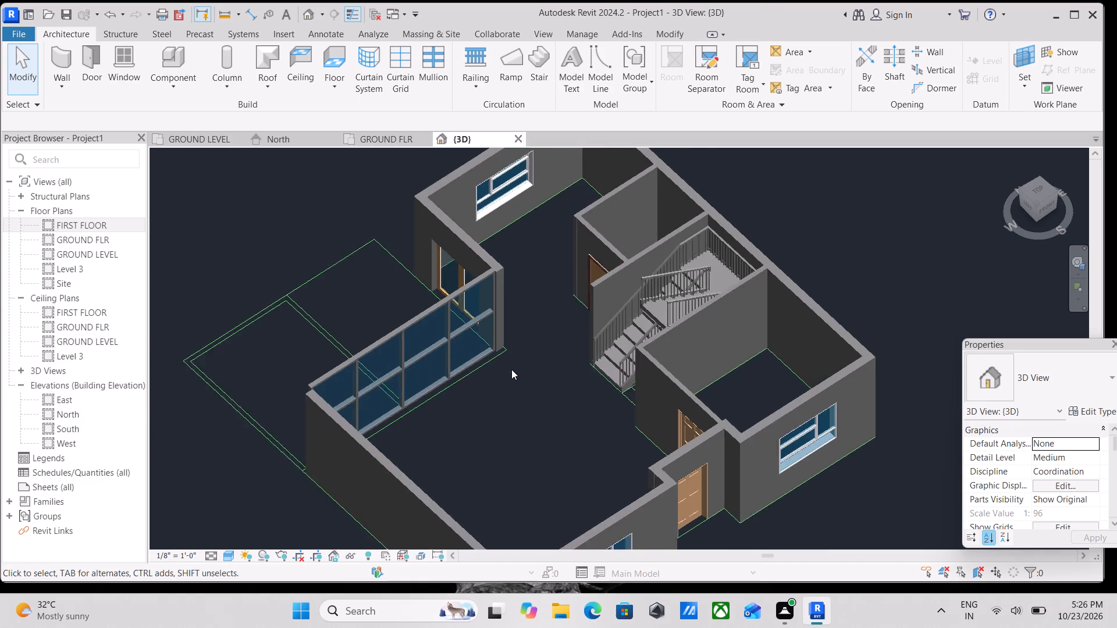
scroll(275, 369, up, 3)
scroll(450, 370, down, 1)
middle_drag(451, 370, 473, 386)
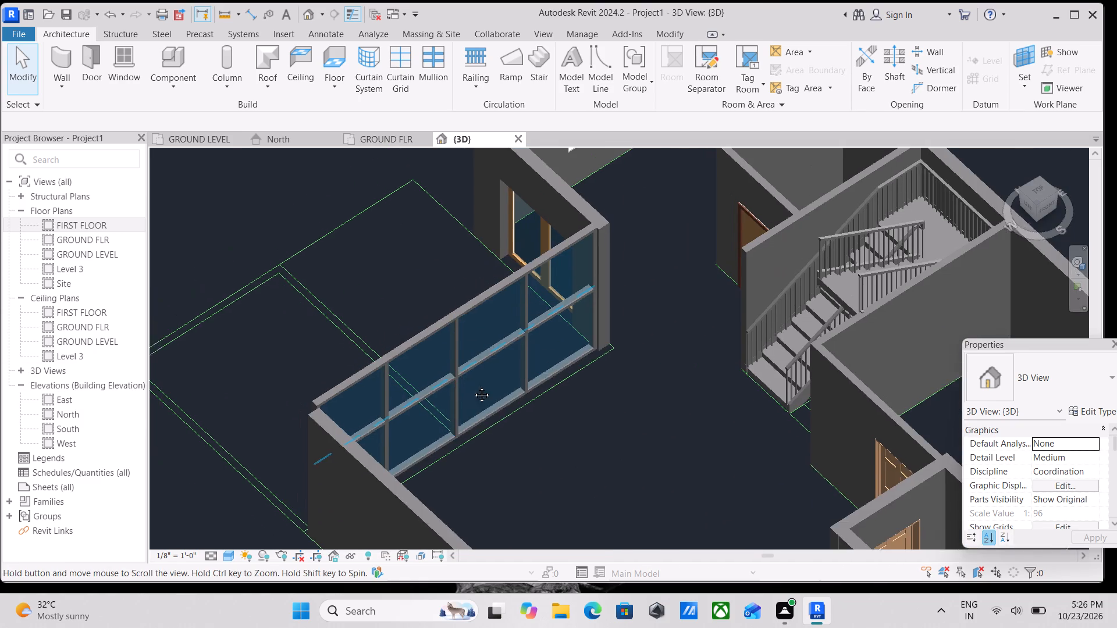
middle_drag(473, 386, 482, 391)
scroll(490, 392, down, 1)
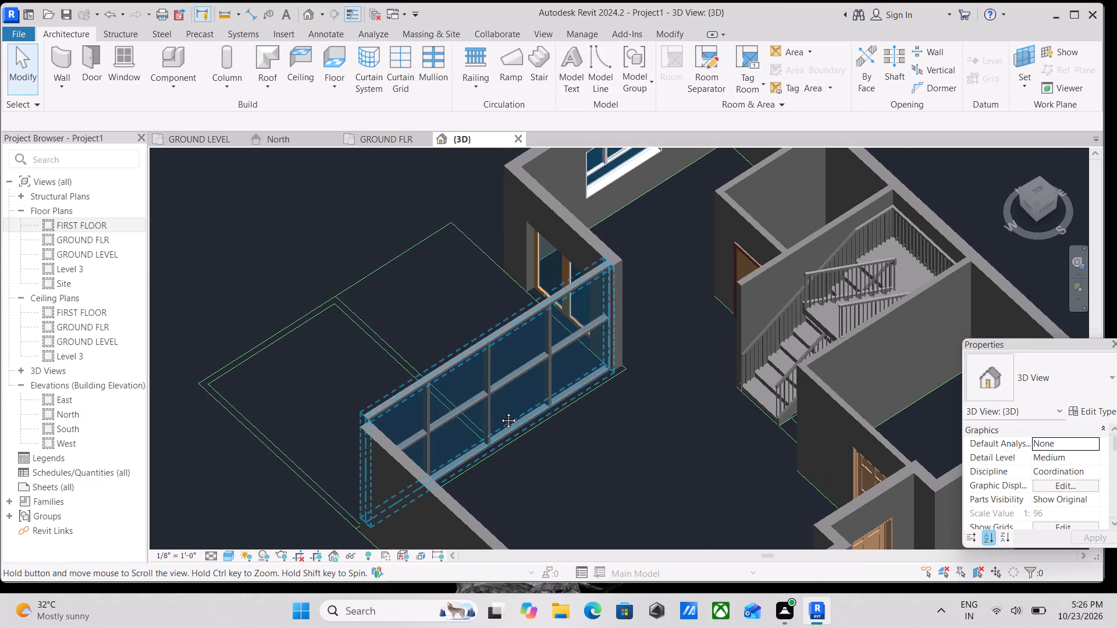
shift+middle_drag(596, 374, 759, 305)
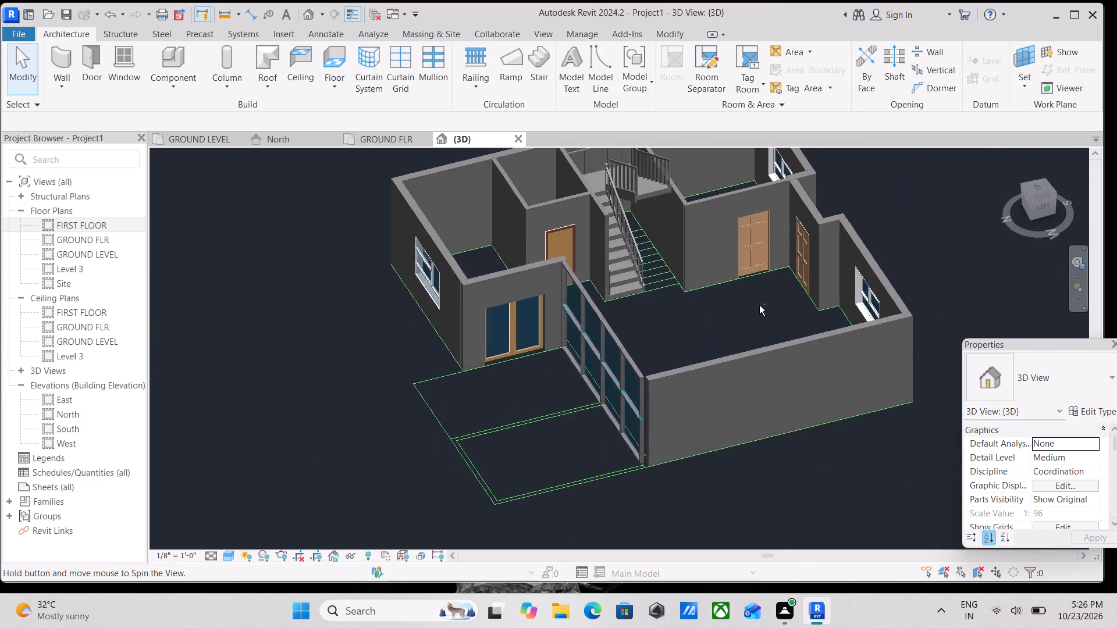
Extend the end of the long 9" outer wall to the model line endpoint at the curtain wall corner, closing the gap.
scroll(695, 455, up, 4)
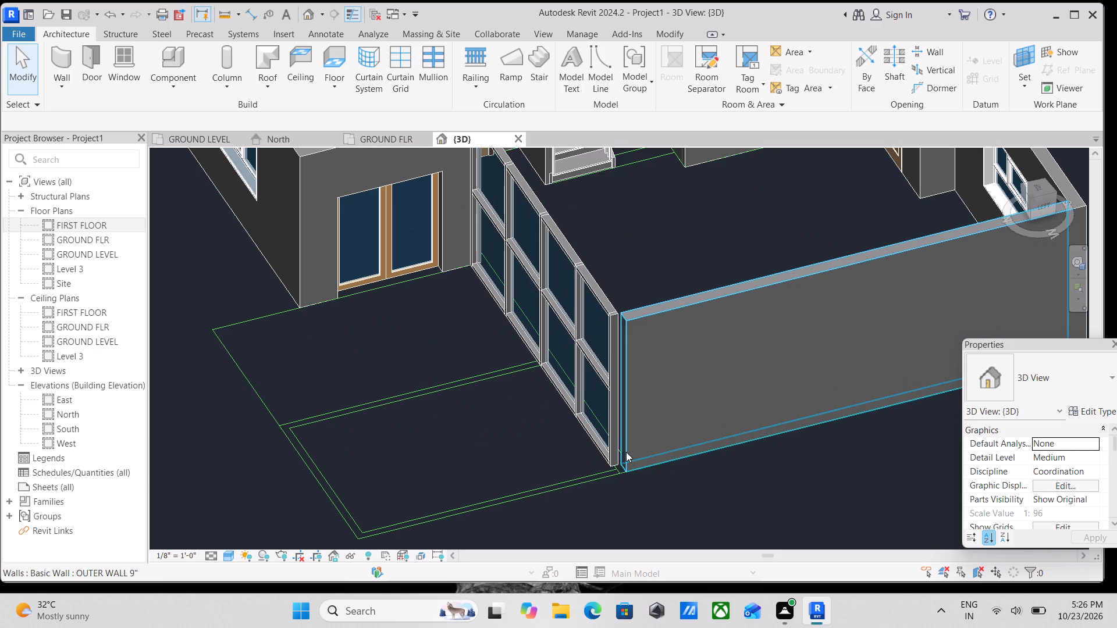
click(626, 452)
scroll(633, 472, up, 13)
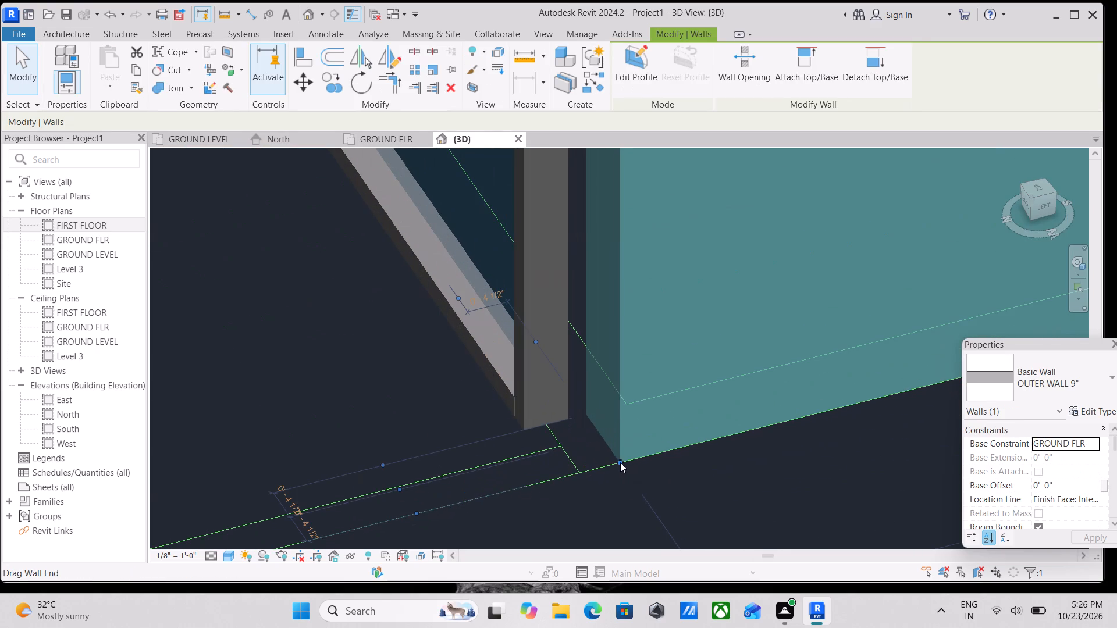
drag(619, 459, 584, 473)
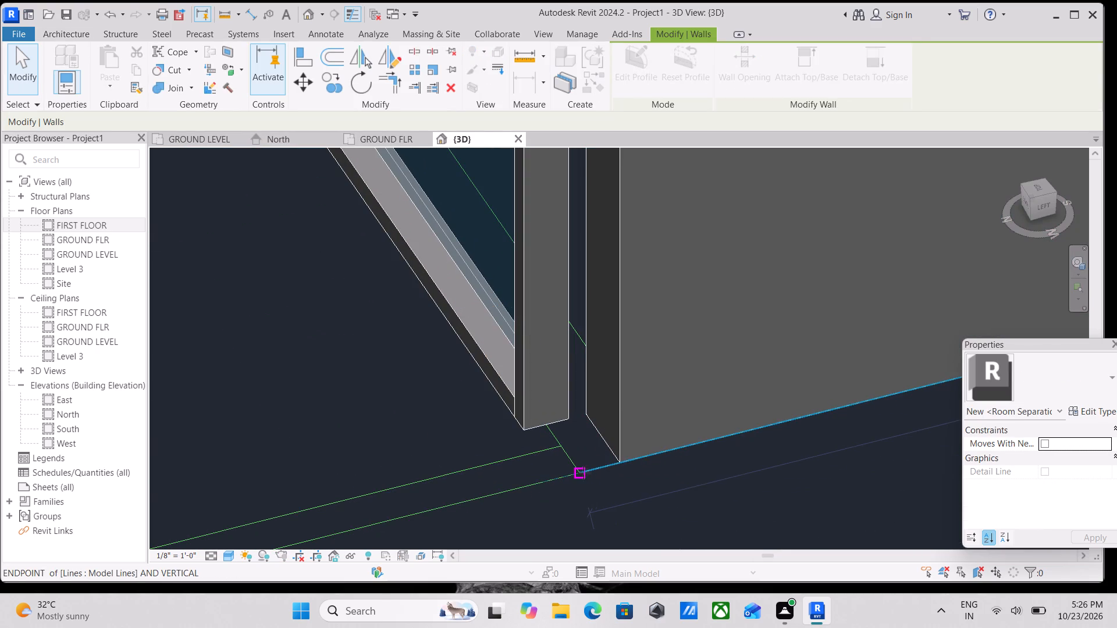
drag(584, 473, 582, 473)
Flip the orientation of the Storefront 2 curtain wall.
scroll(582, 473, down, 5)
scroll(614, 430, down, 4)
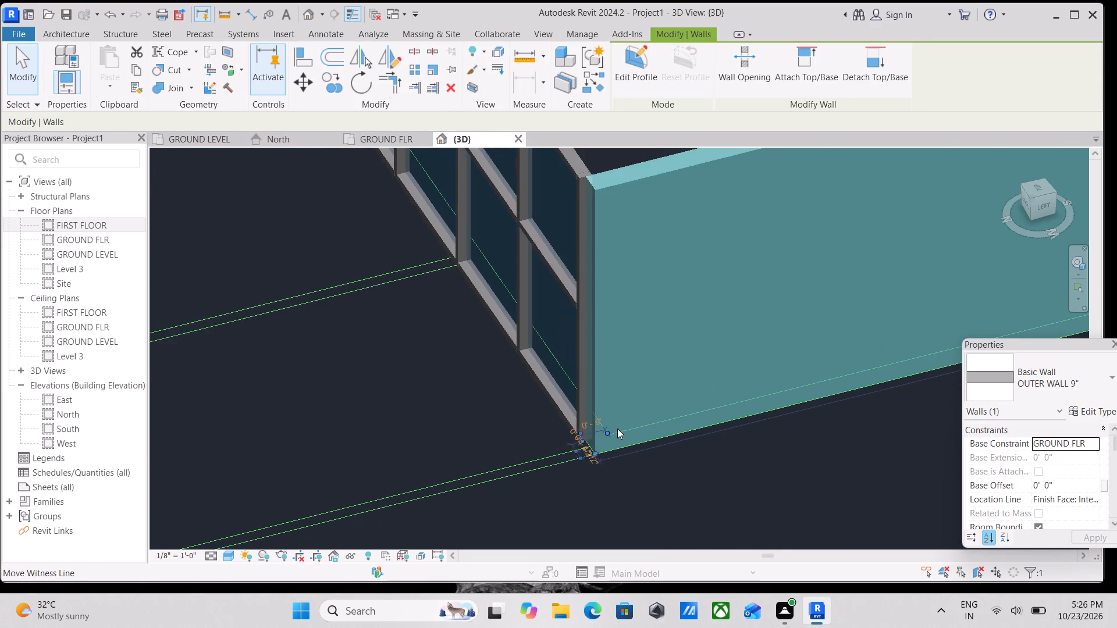
scroll(620, 425, down, 7)
click(573, 288)
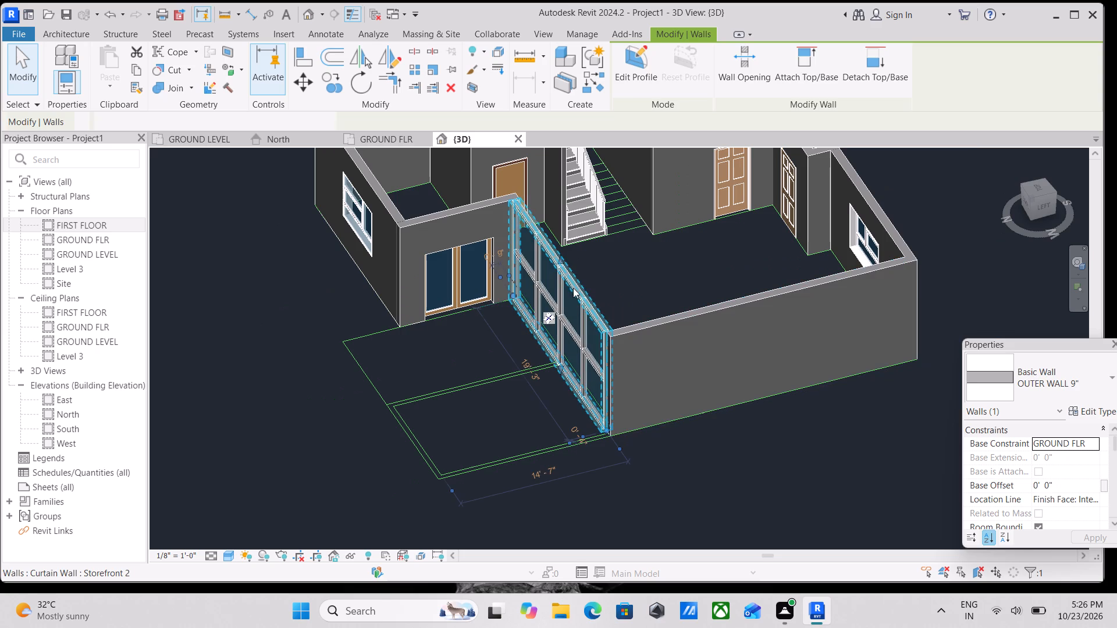
key(space)
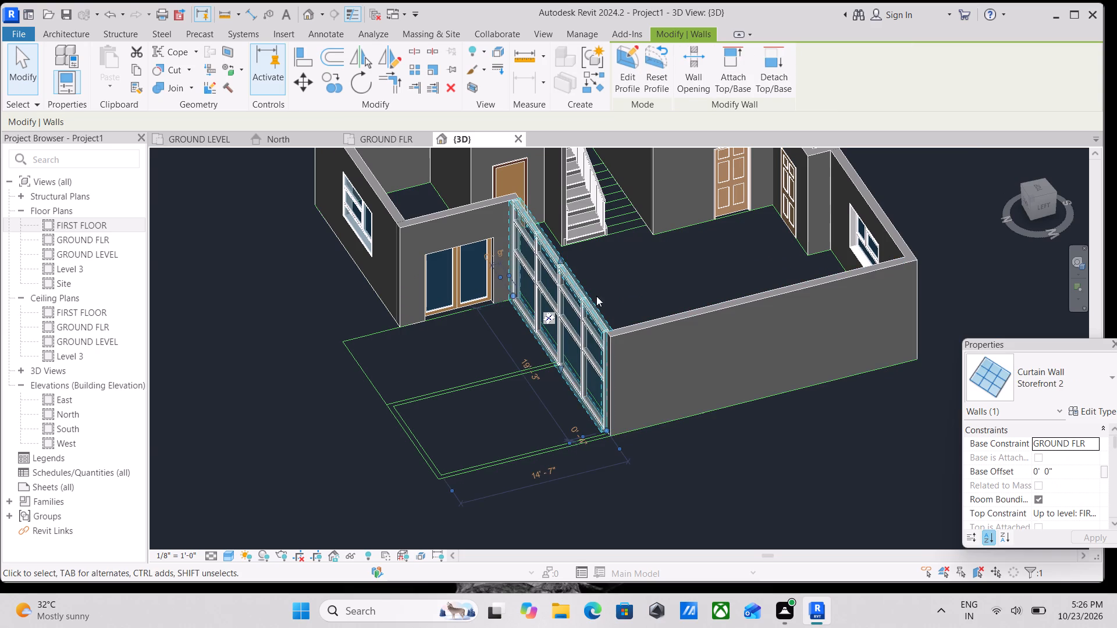
scroll(596, 296, up, 4)
key(Escape)
scroll(570, 329, up, 2)
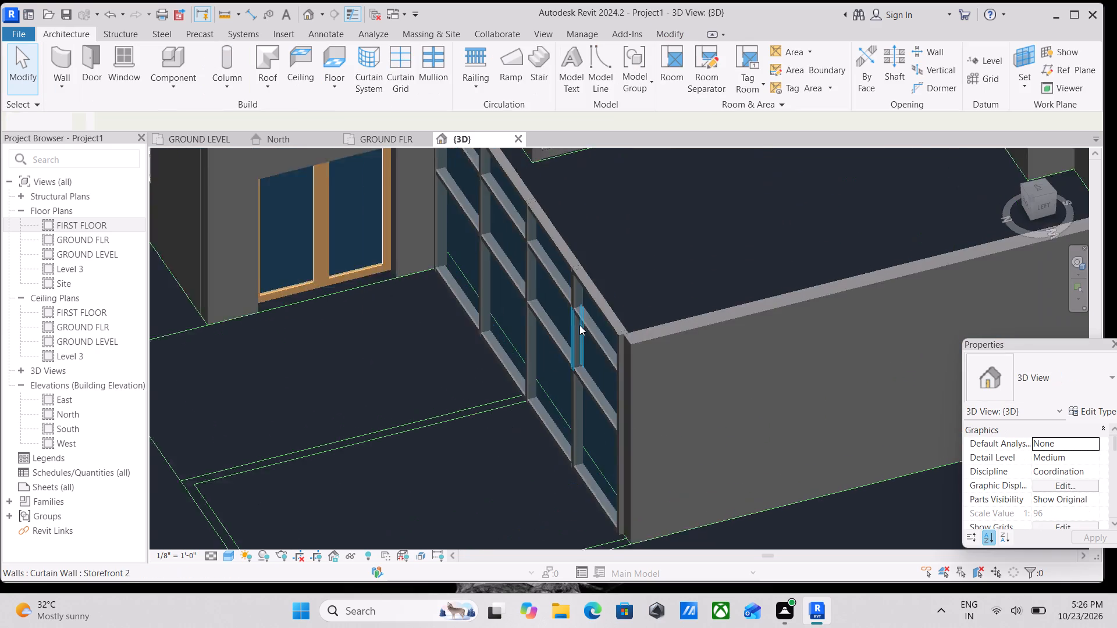
Flip the Storefront 2 curtain wall's orientation again after viewing it from inside and outside.
scroll(584, 323, down, 5)
shift+middle_drag(585, 338, 752, 259)
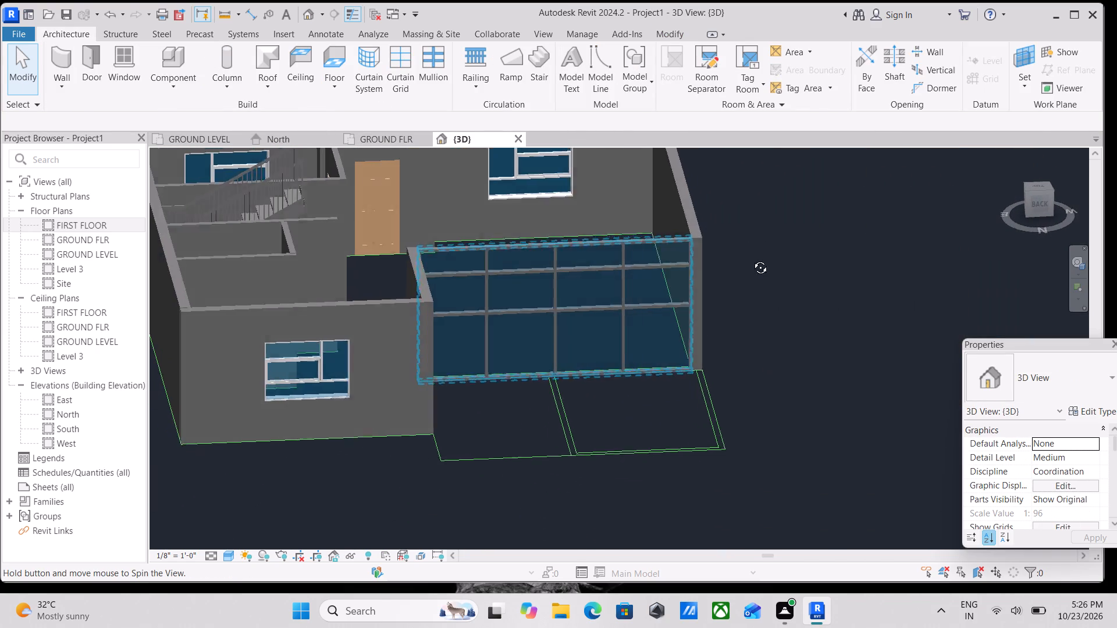
shift+middle_drag(752, 259, 751, 259)
scroll(528, 262, down, 1)
shift+middle_drag(499, 265, 767, 373)
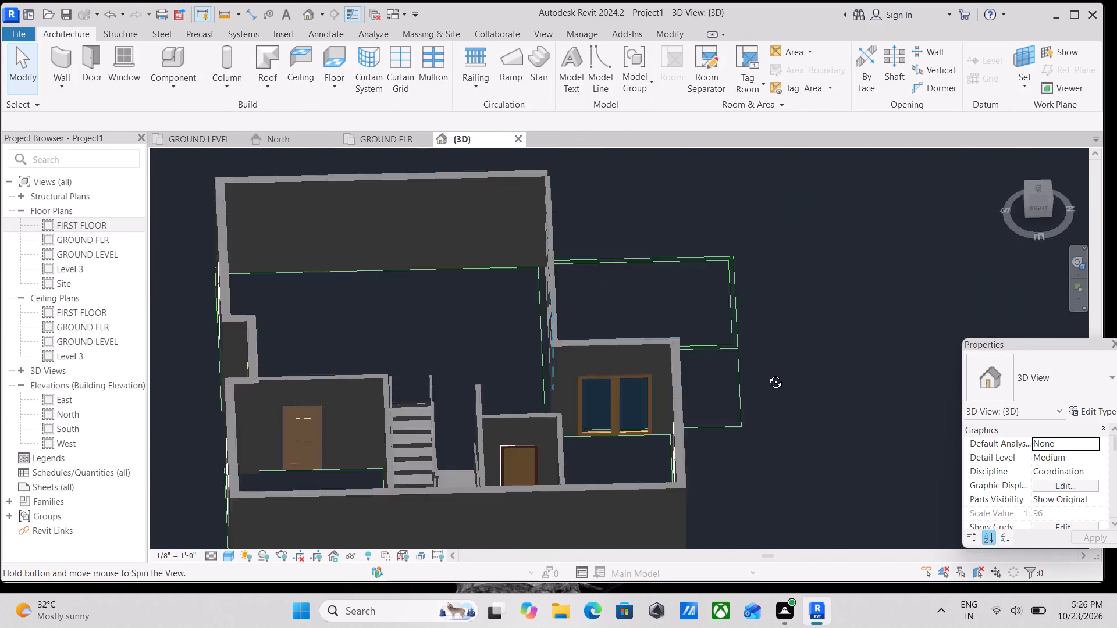
shift+middle_drag(767, 373, 376, 391)
click(578, 288)
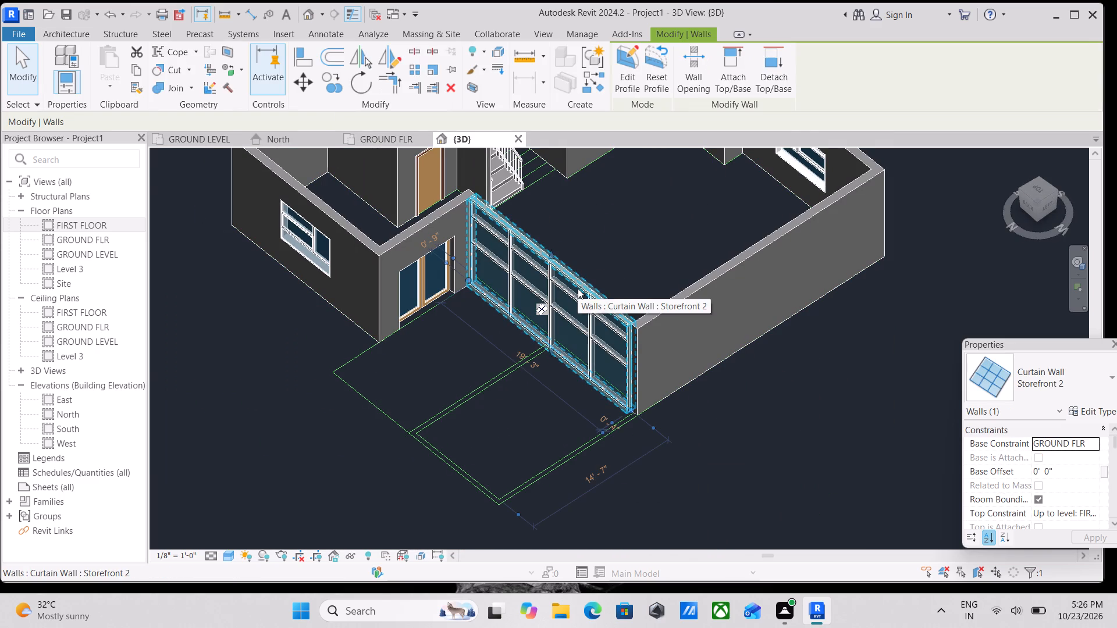
key(space)
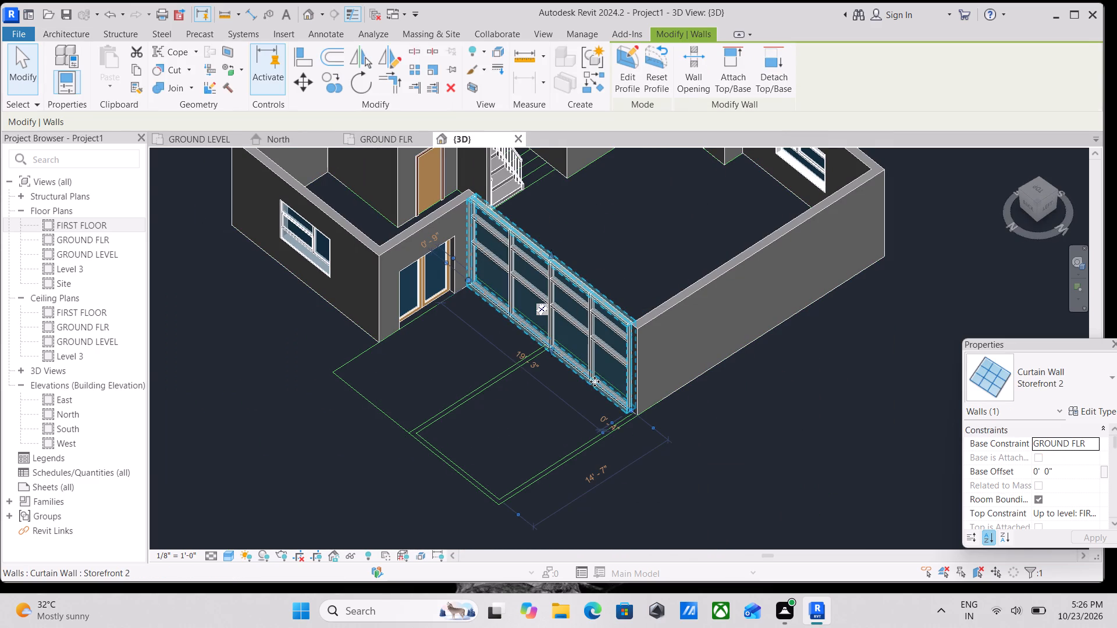
Adjust the end of the long 9" outer wall at the curtain wall corner to sit flush with the curtain wall's outer face.
key(Escape)
scroll(637, 390, up, 15)
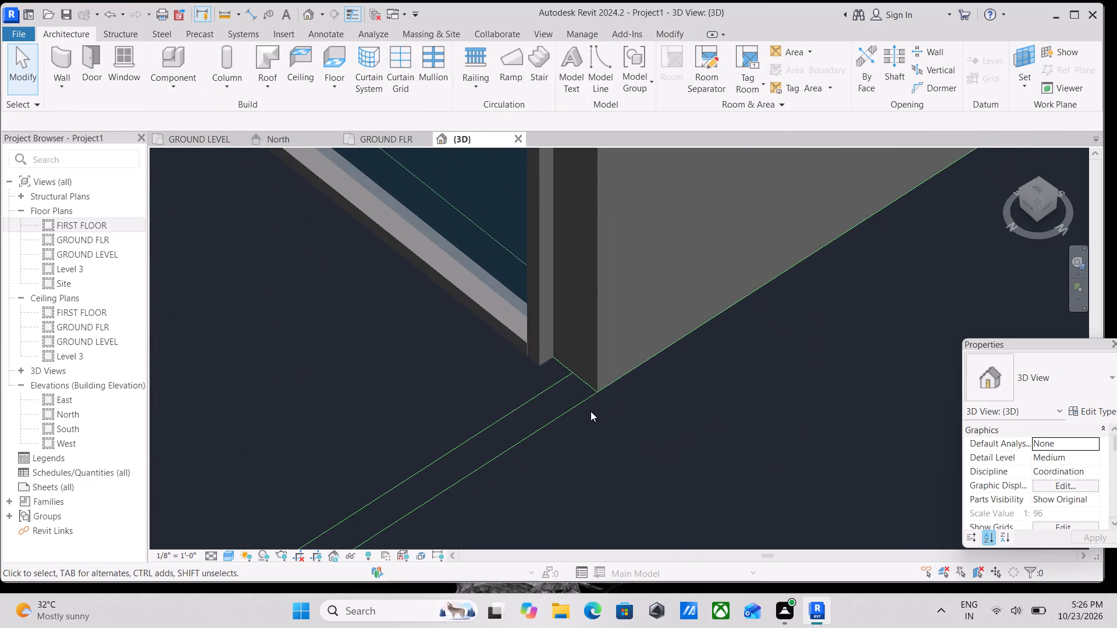
scroll(590, 411, up, 2)
click(599, 367)
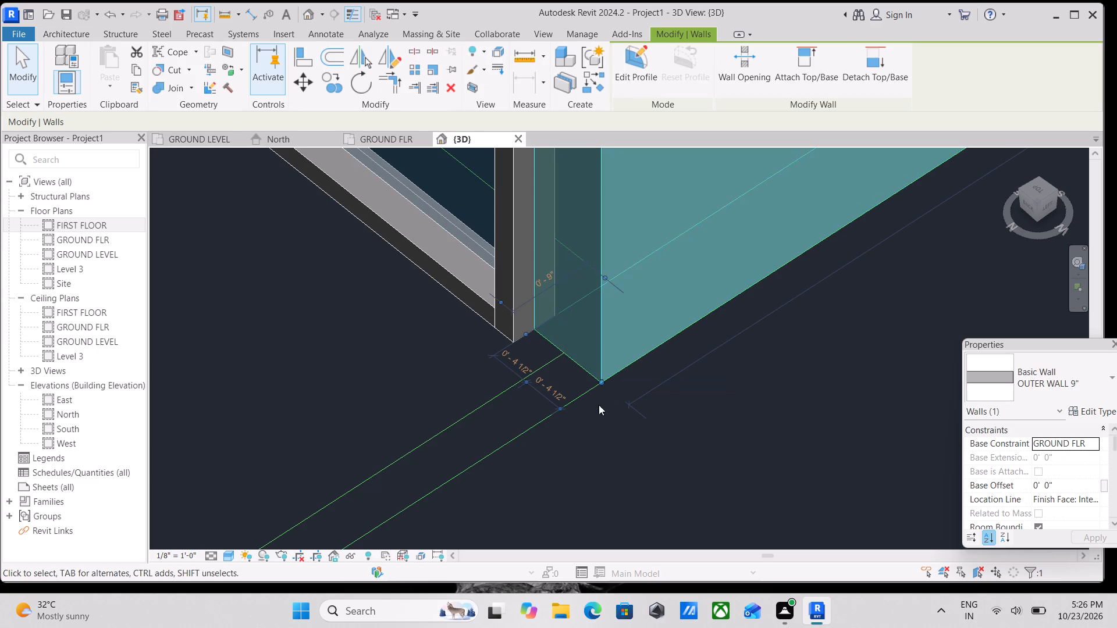
drag(603, 379, 581, 385)
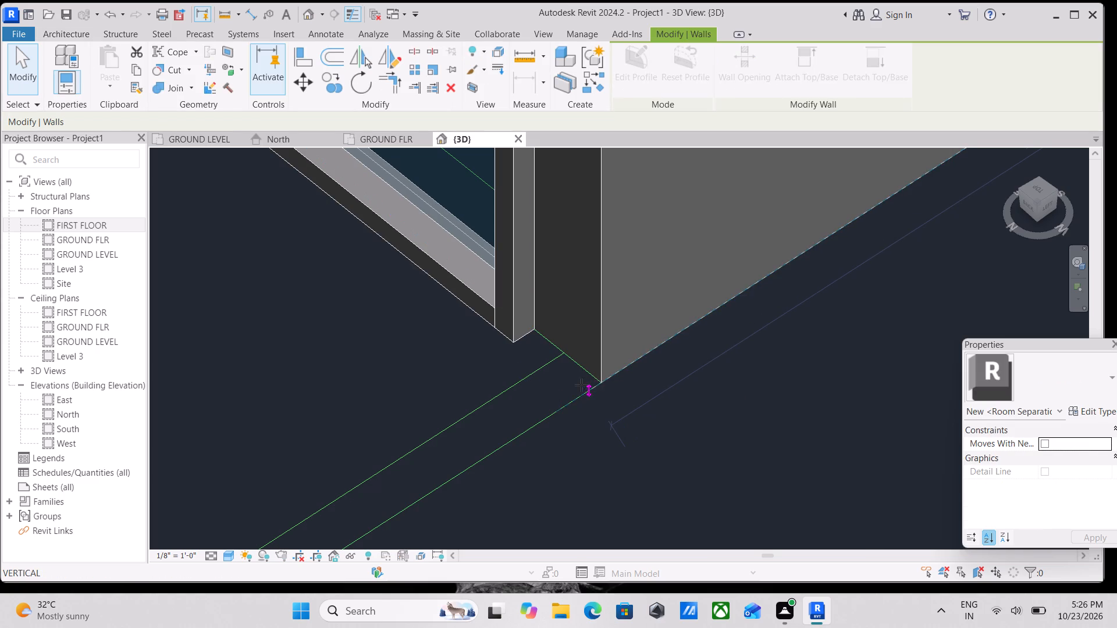
drag(581, 385, 566, 404)
scroll(564, 410, up, 3)
drag(565, 402, 584, 397)
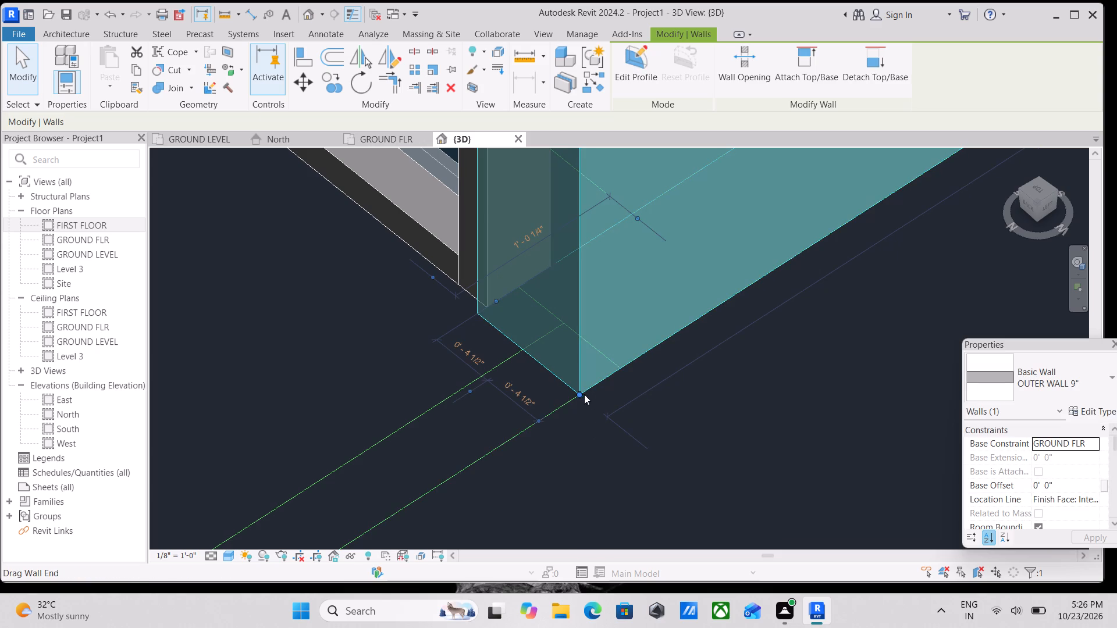
drag(581, 391, 594, 387)
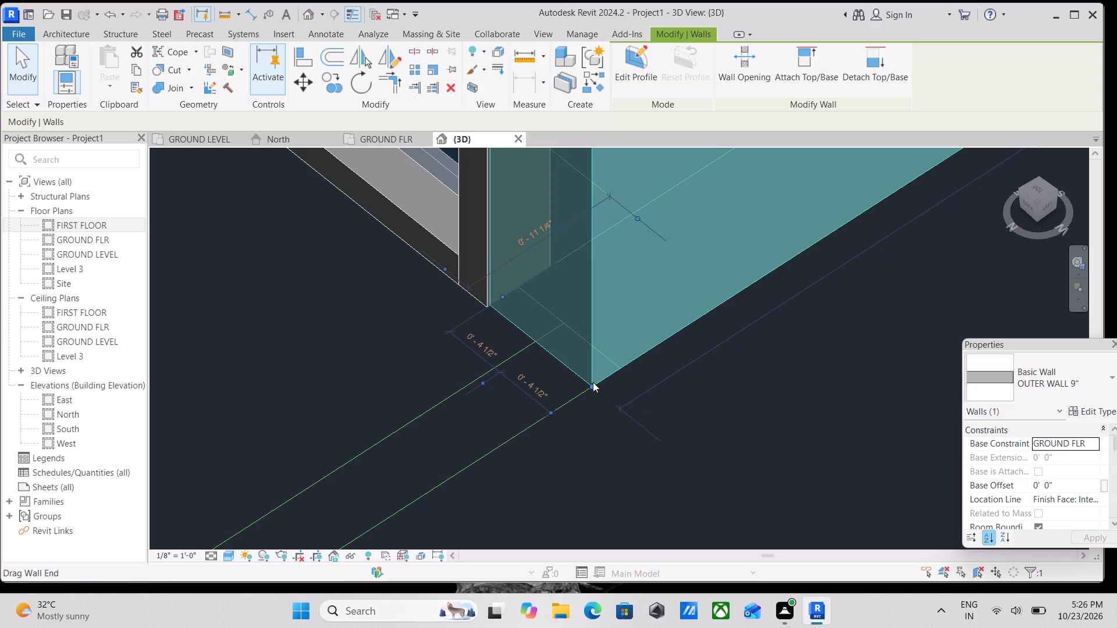
drag(593, 382, 580, 382)
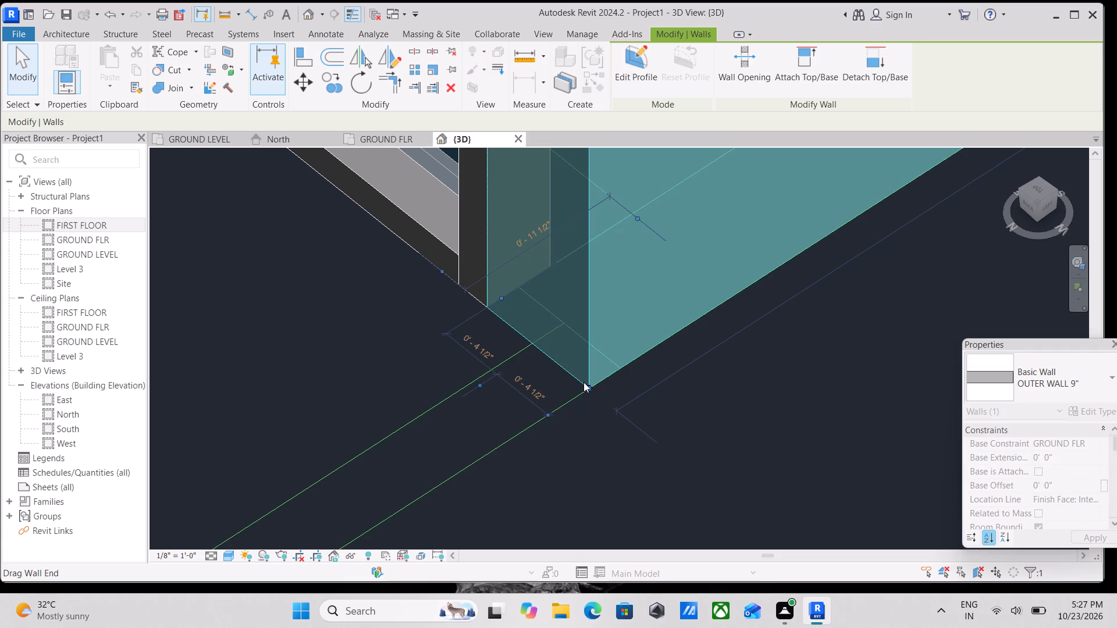
scroll(584, 382, down, 4)
key(Escape)
Examine the whole house in 3D, checking the curtain wall corners, the double glass door and the stairs.
scroll(584, 382, down, 13)
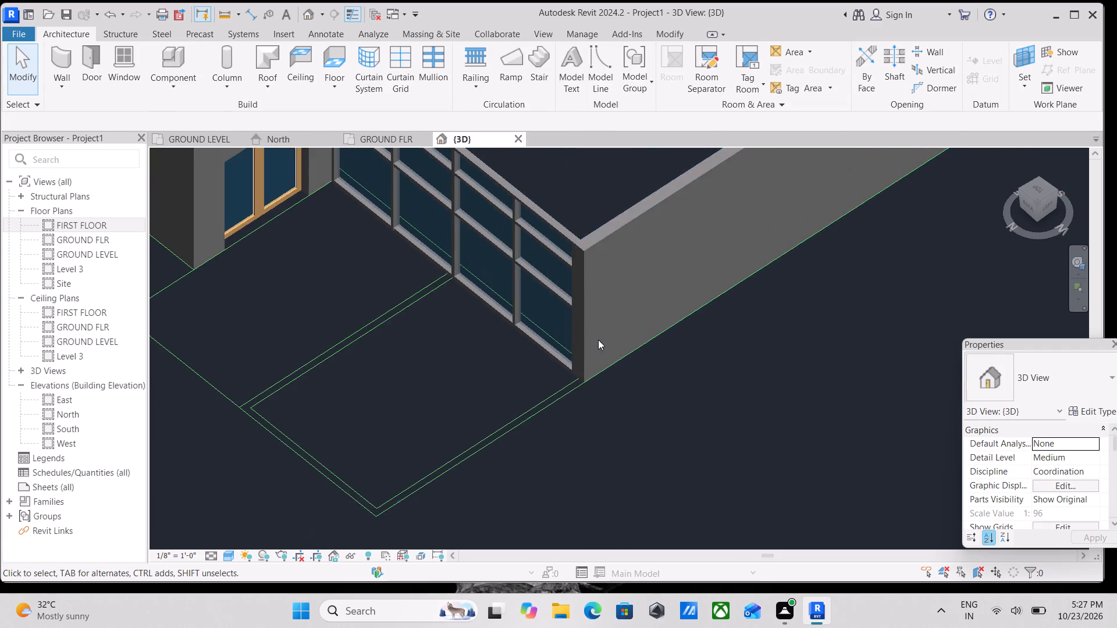
scroll(561, 317, down, 10)
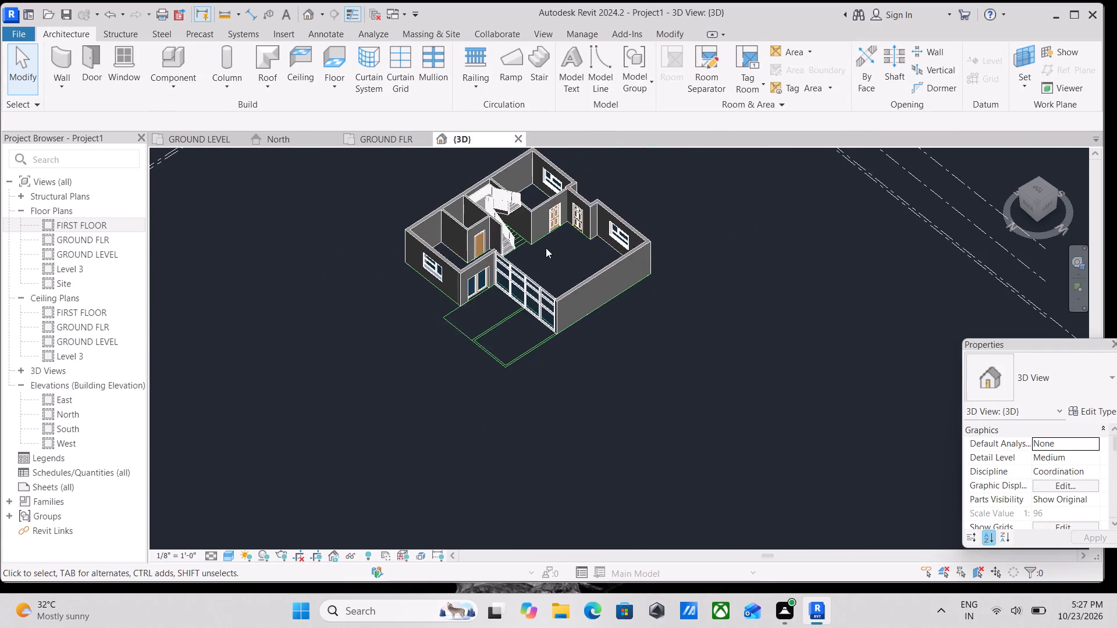
scroll(546, 248, up, 16)
scroll(510, 272, down, 4)
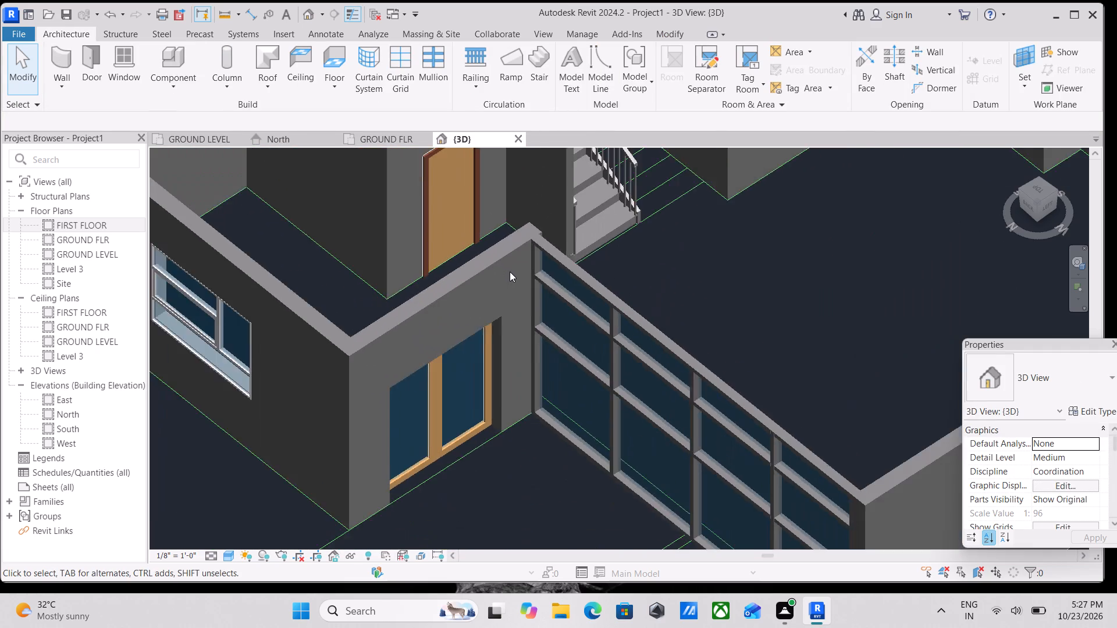
scroll(510, 272, down, 7)
scroll(514, 275, up, 2)
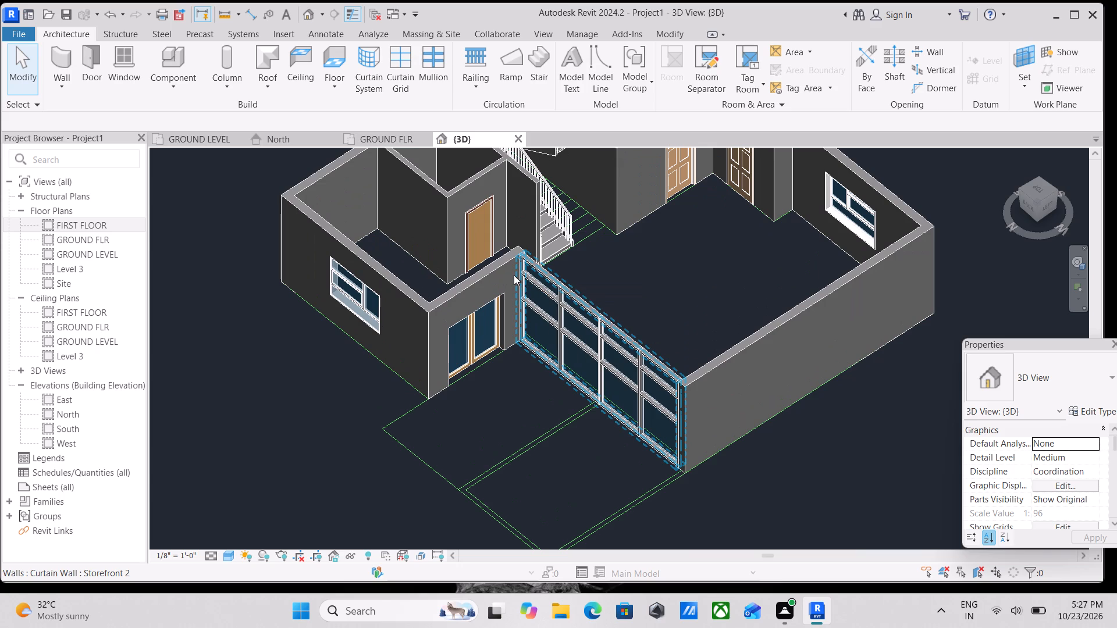
scroll(561, 218, down, 1)
middle_drag(553, 230, 531, 267)
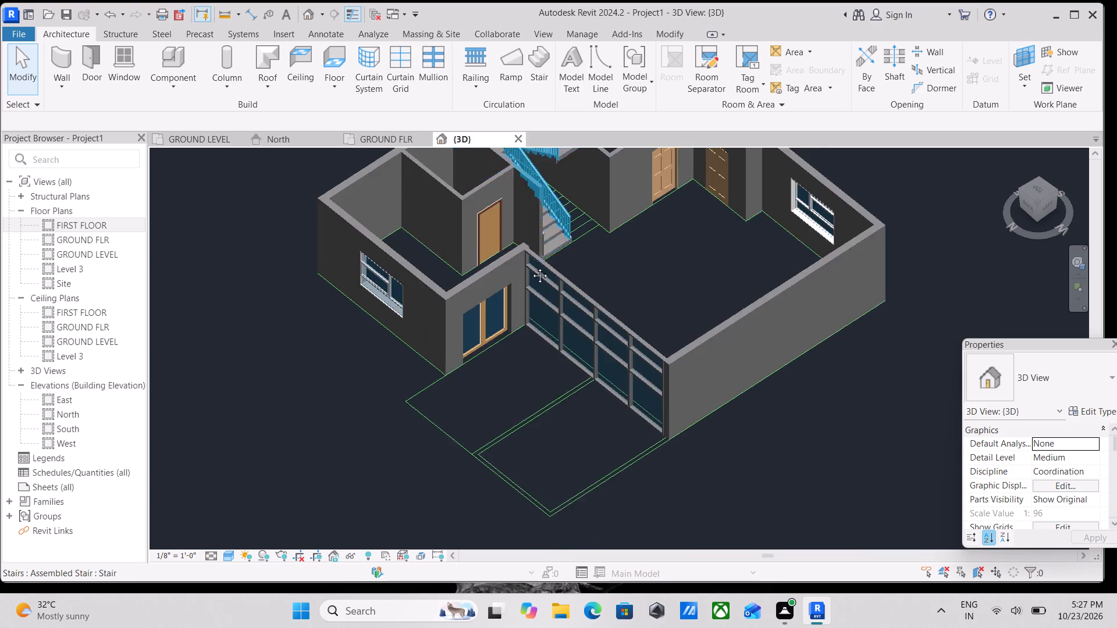
middle_drag(531, 267, 494, 334)
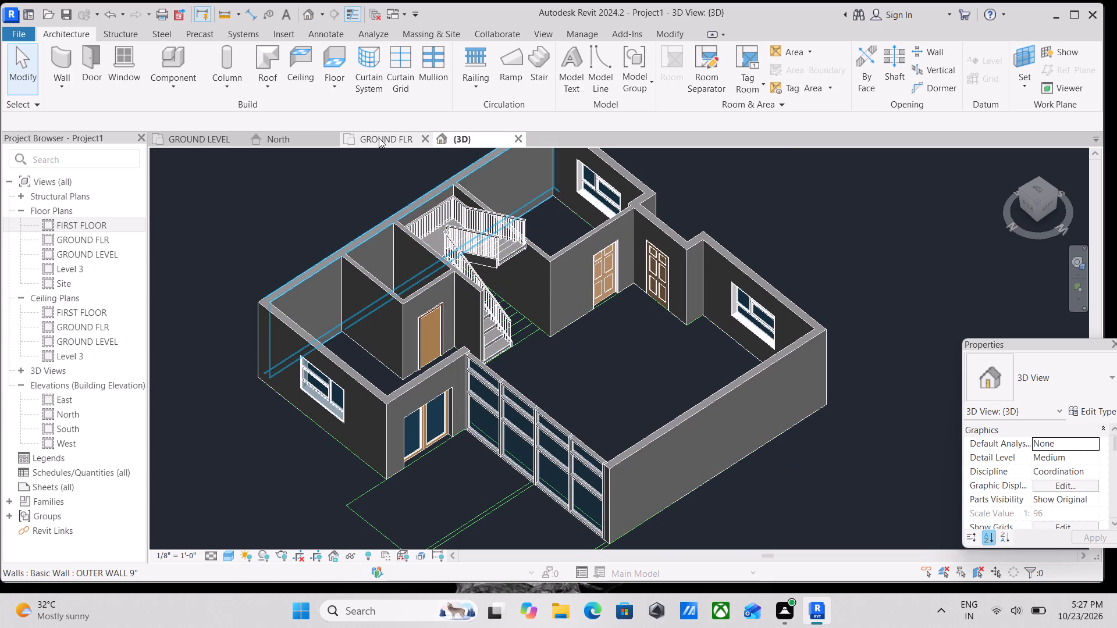
Start a floor in the GROUND FLR plan and duplicate the Generic - 12" floor type as "marble flooring 1'".
click(379, 138)
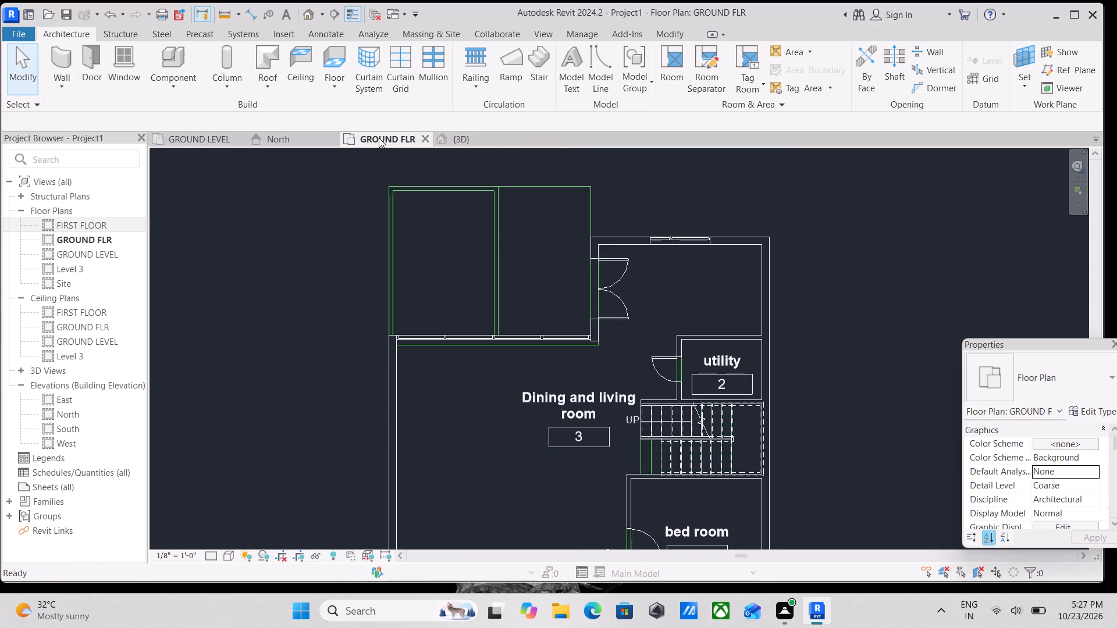
scroll(578, 313, down, 2)
middle_drag(579, 287, 588, 241)
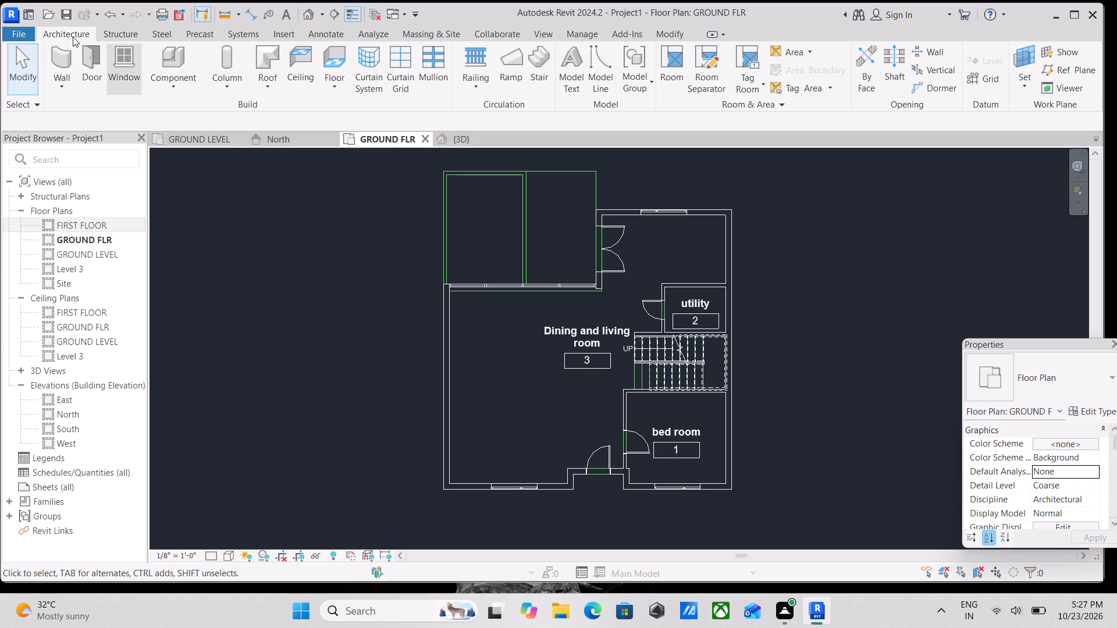
click(325, 87)
click(374, 112)
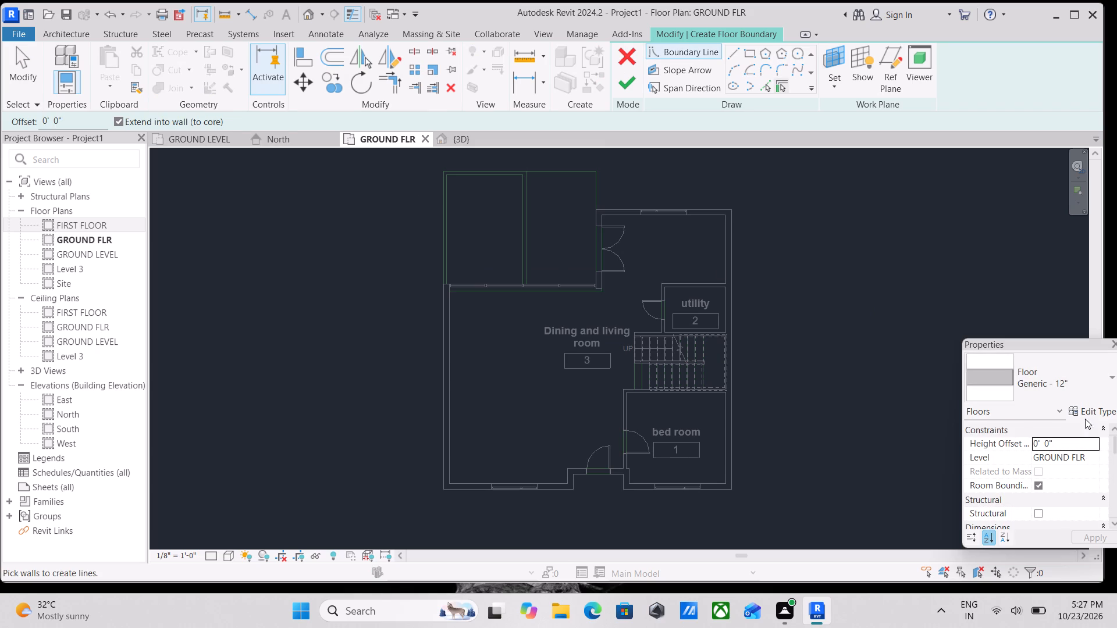
click(1107, 411)
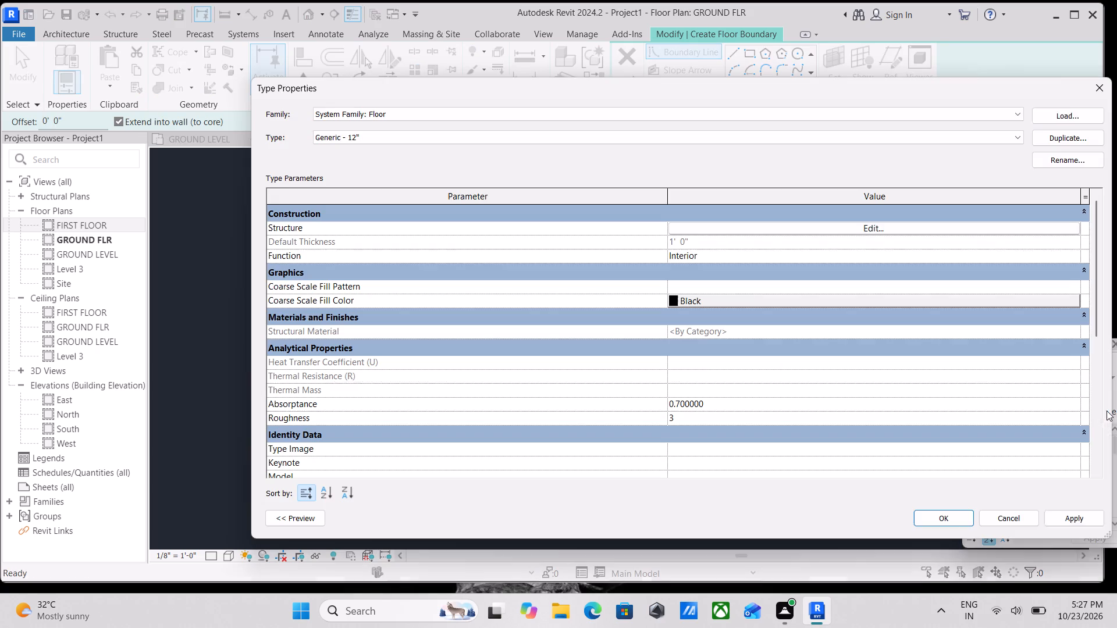
click(1065, 140)
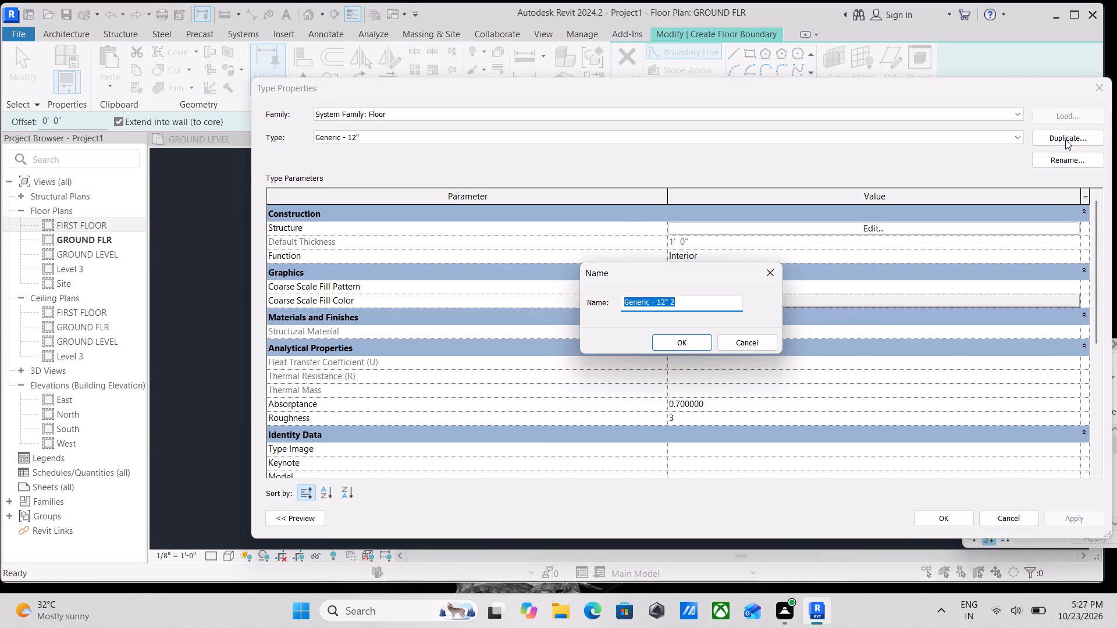
text(marb)
text(lr)
key(BackSpace)
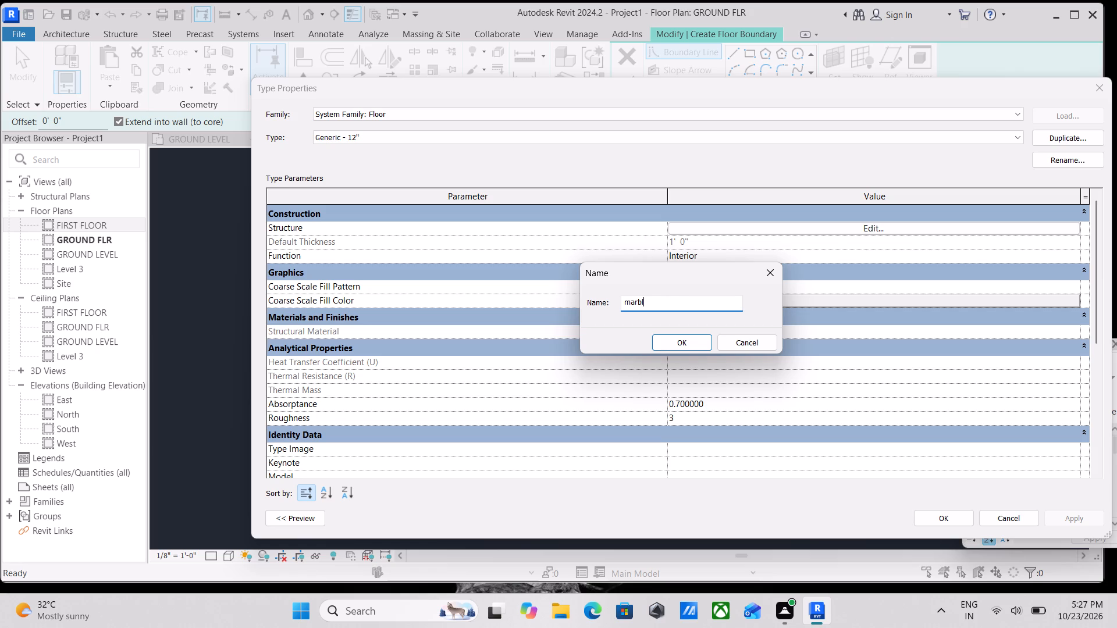
key(BackSpace)
text(le)
key(space)
text(floori)
text(ng)
key(space)
key(6)
key(shift+quotedbl)
click(696, 305)
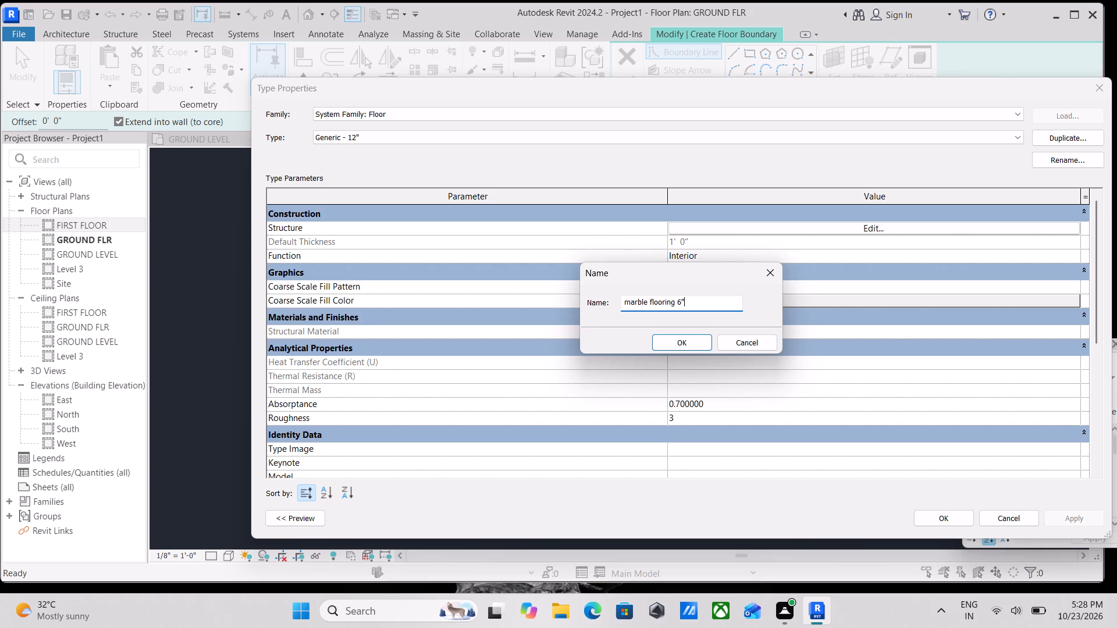
drag(696, 305, 673, 303)
click(700, 304)
click(699, 304)
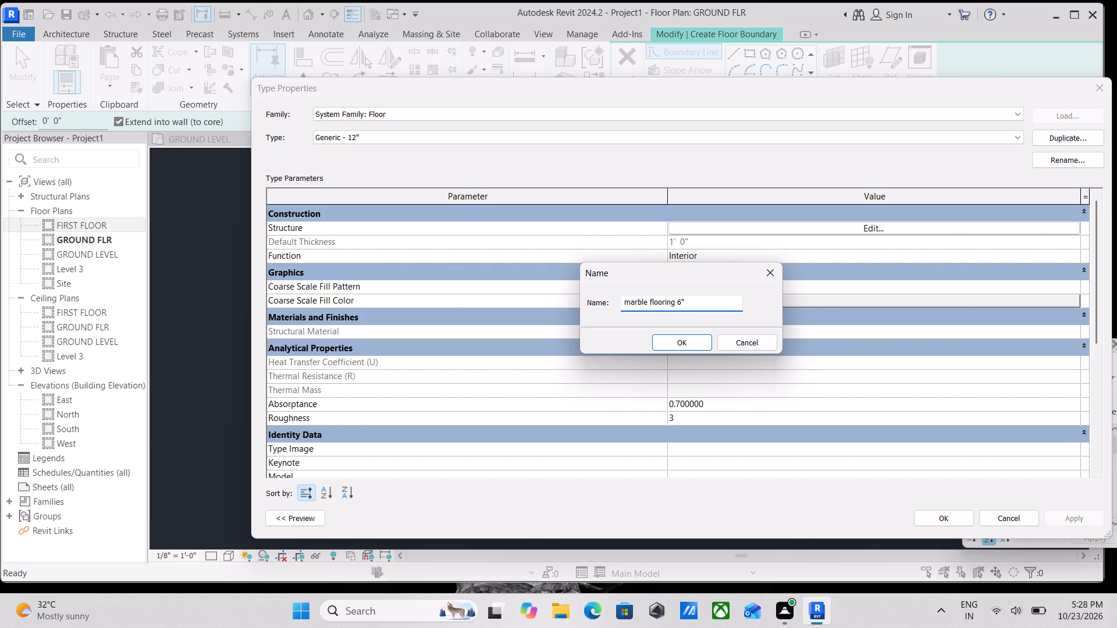
click(684, 302)
key(BackSpace)
key(BackSpace)
text(1')
click(682, 353)
click(693, 341)
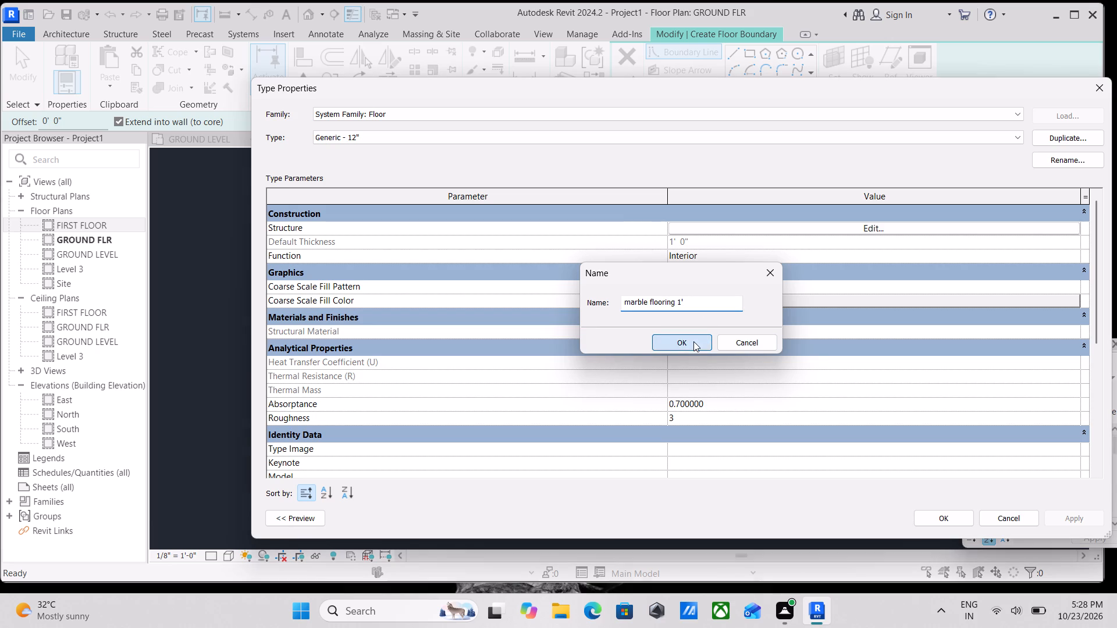
Create a new material named MARBLE FLOORING for the structure layer of the marble flooring 1' floor type.
click(833, 231)
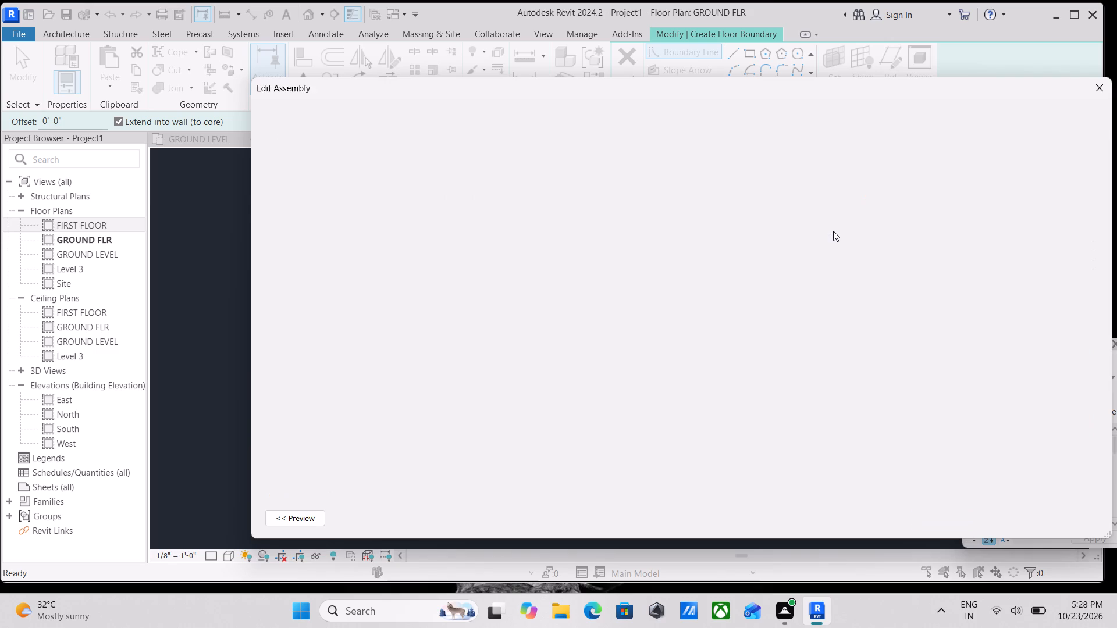
click(572, 224)
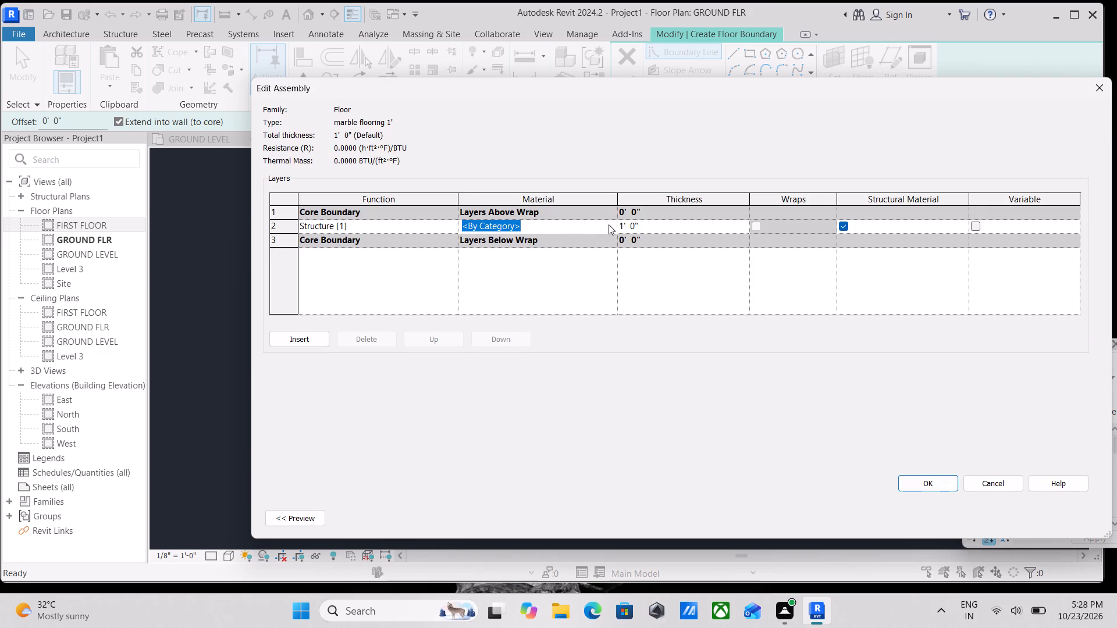
click(614, 225)
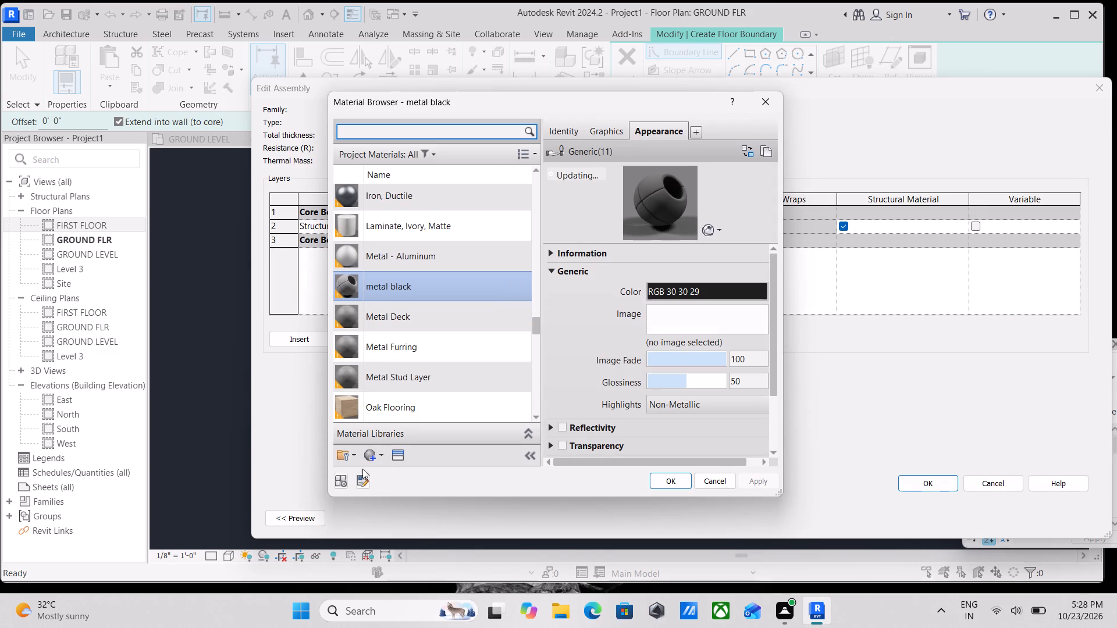
click(373, 448)
click(382, 475)
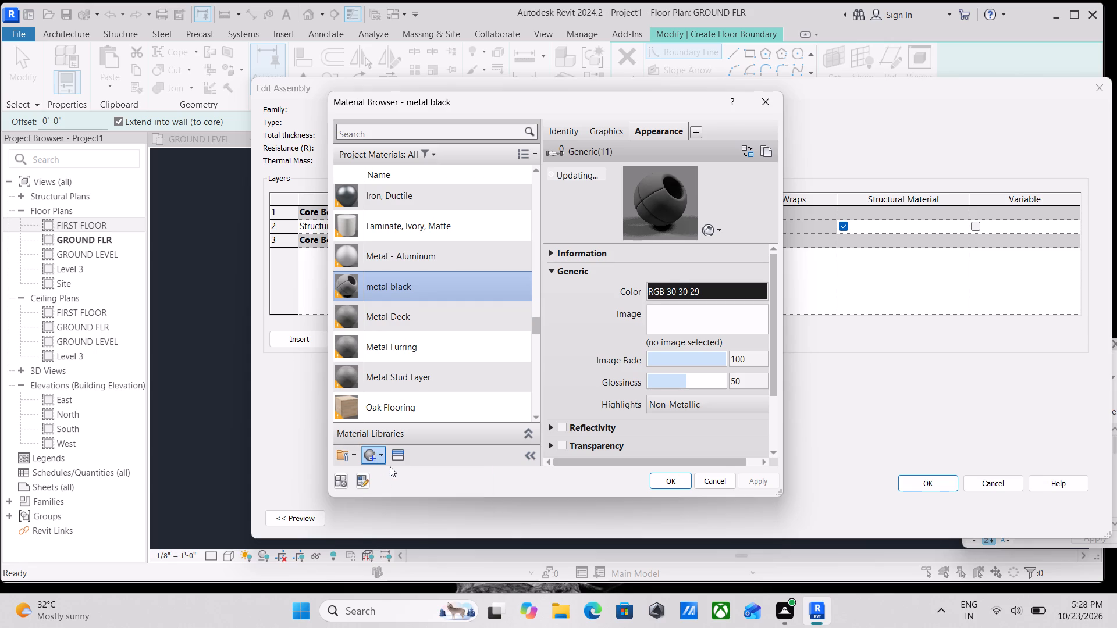
right_click(381, 289)
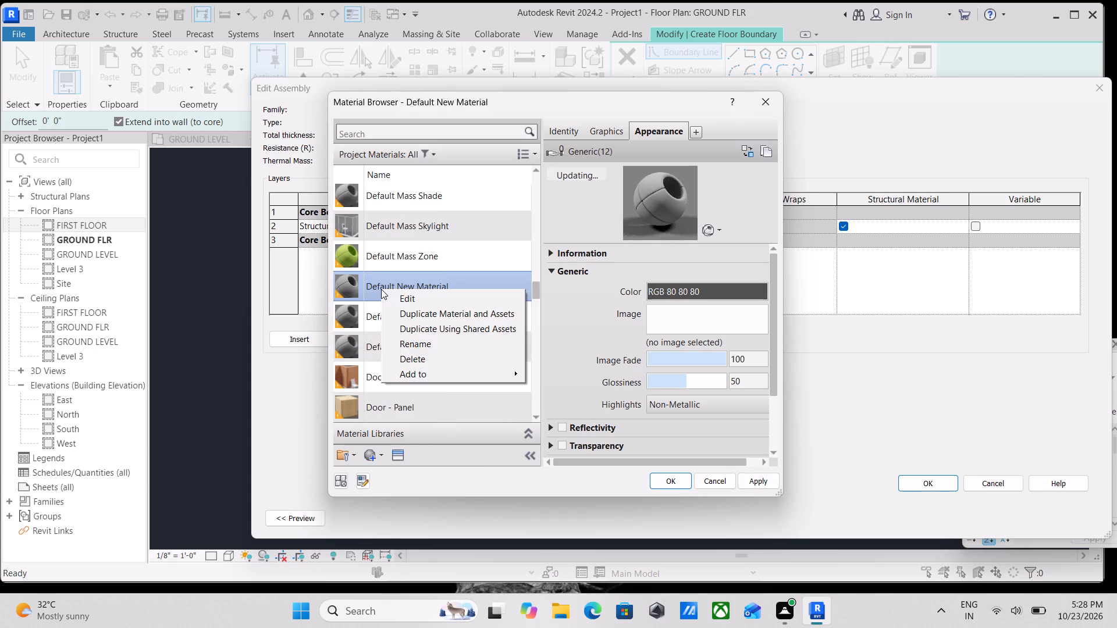
click(425, 343)
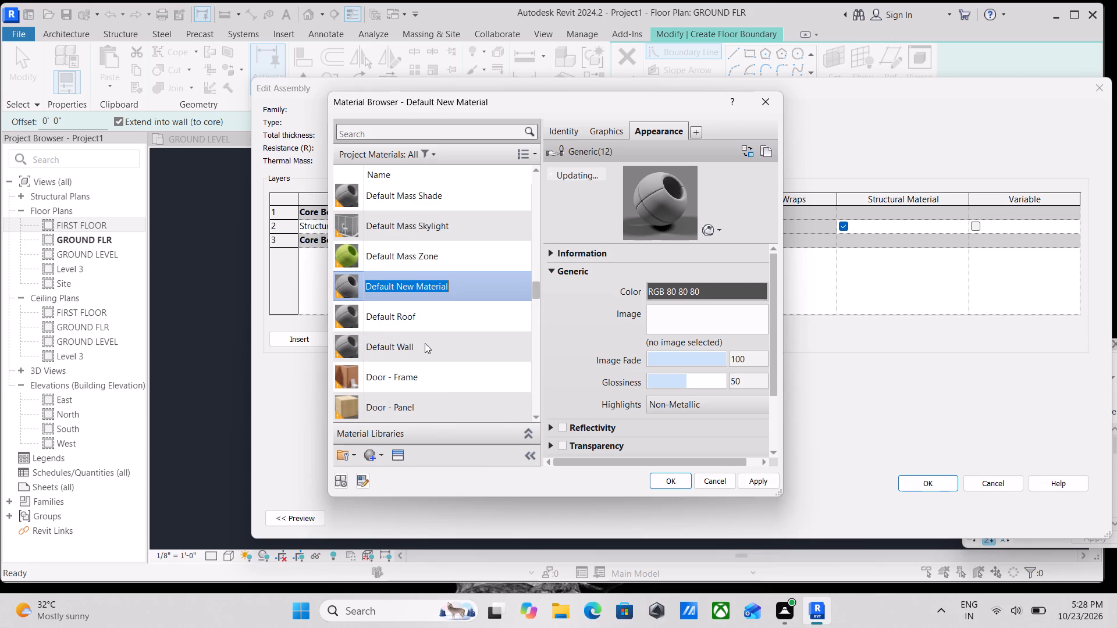
text(ma)
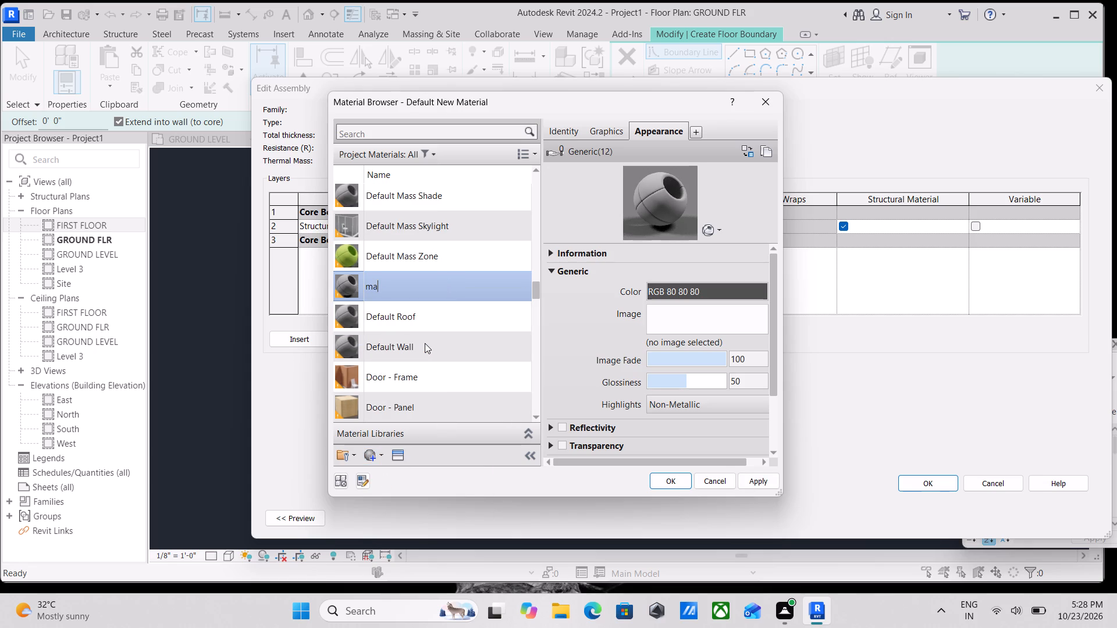
key(BackSpace)
key(BackSpace)
key(m)
key(a)
text(RBLE)
key(space)
text(FLOORING)
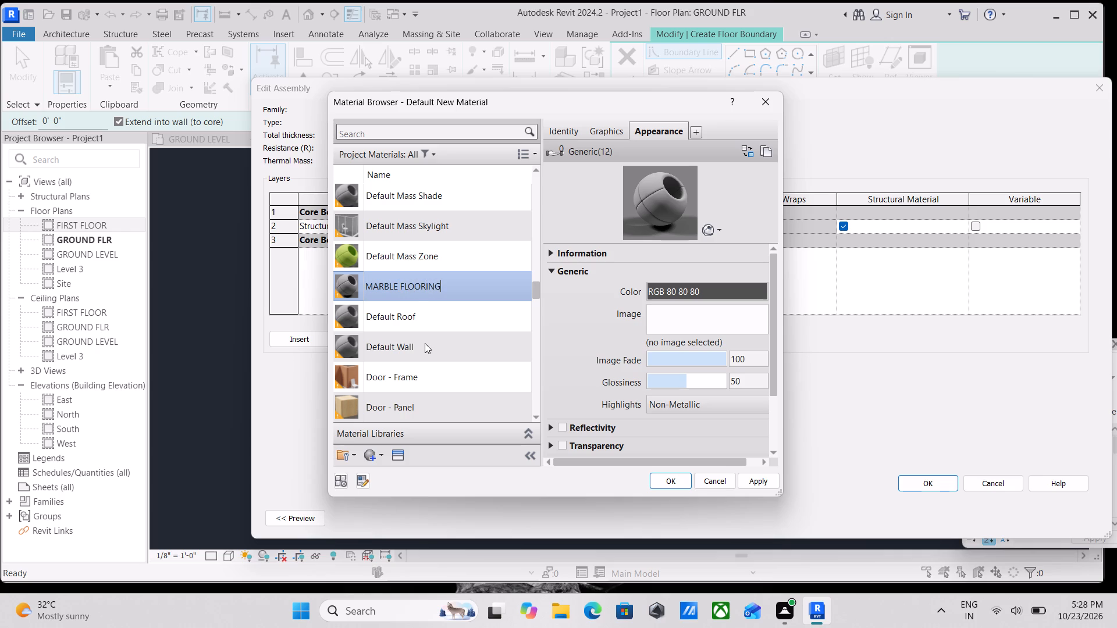
key(Return)
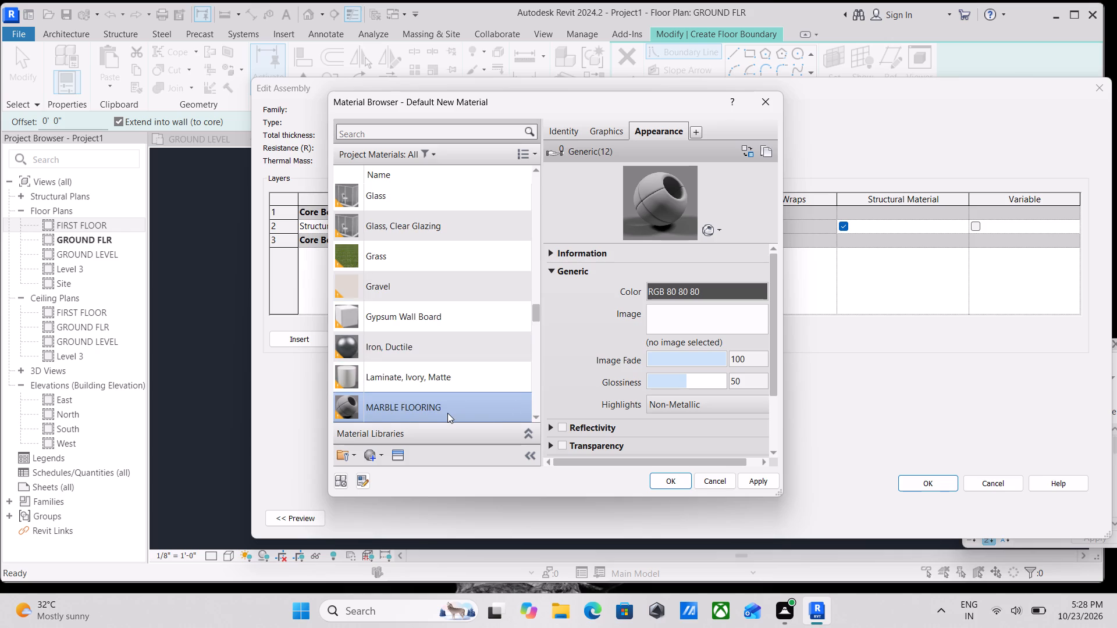
click(383, 410)
Open the appearance asset library for MARBLE FLOORING and look through the Flooring: Stone assets.
click(397, 454)
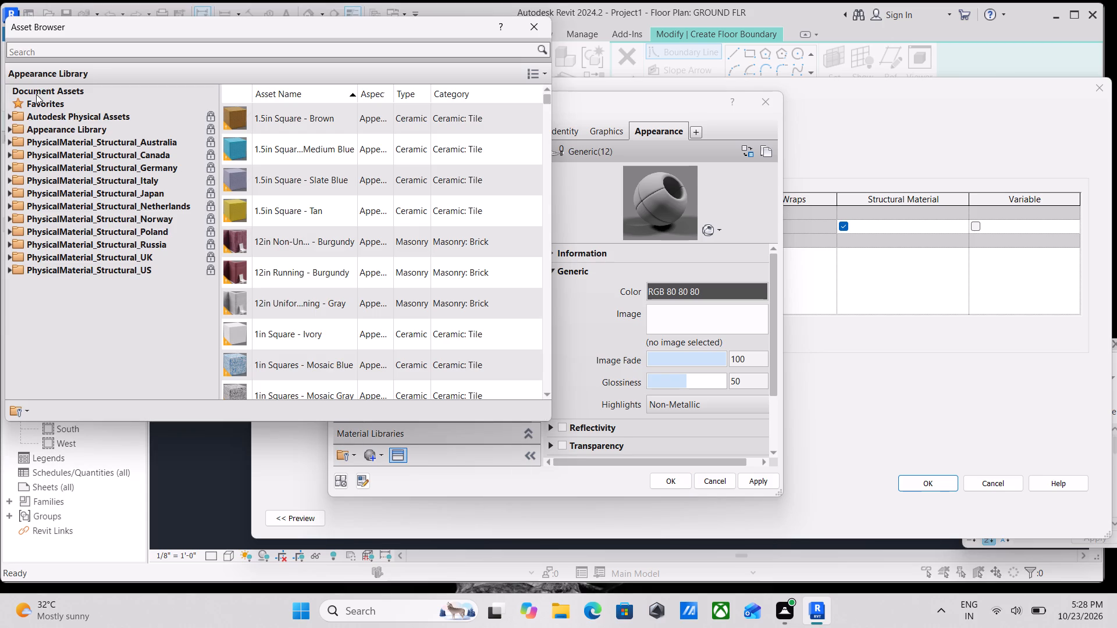
click(9, 129)
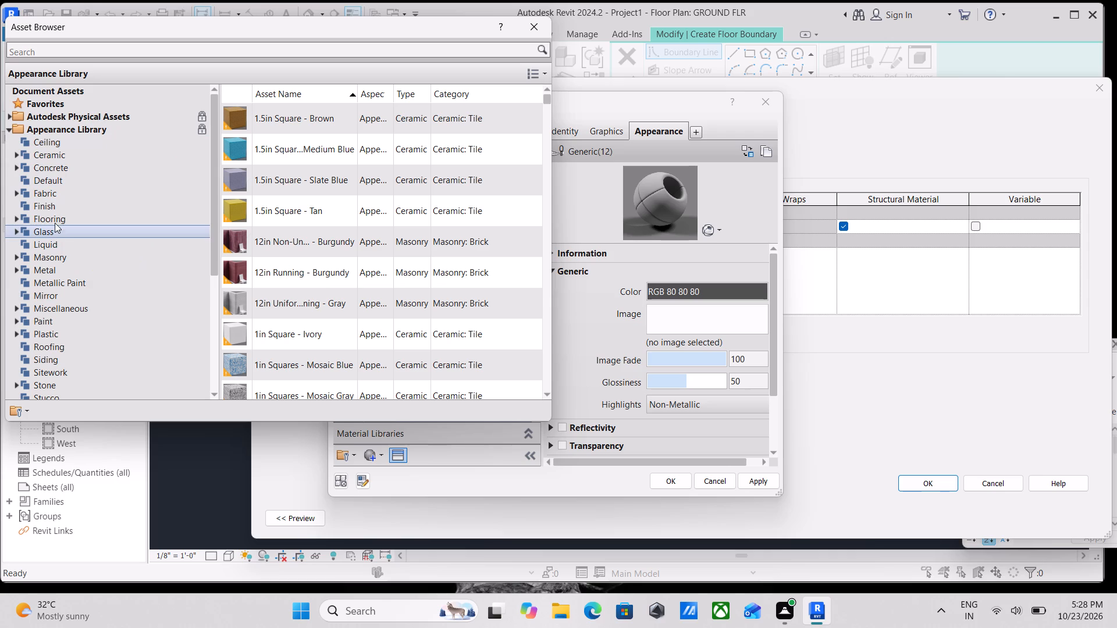
click(14, 220)
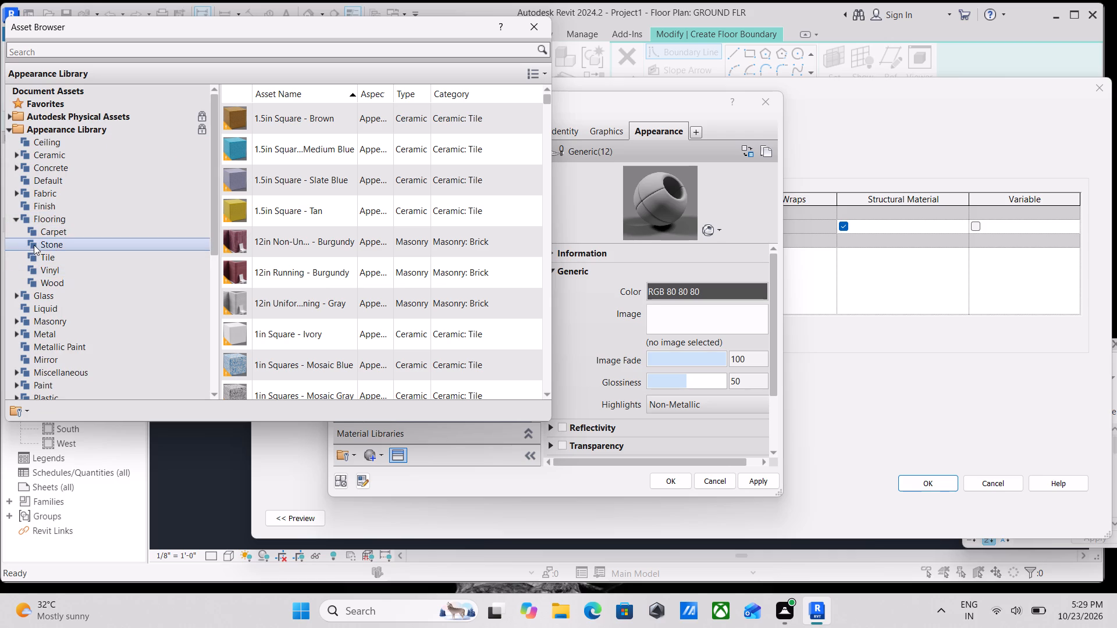
double_click(34, 245)
scroll(320, 279, down, 12)
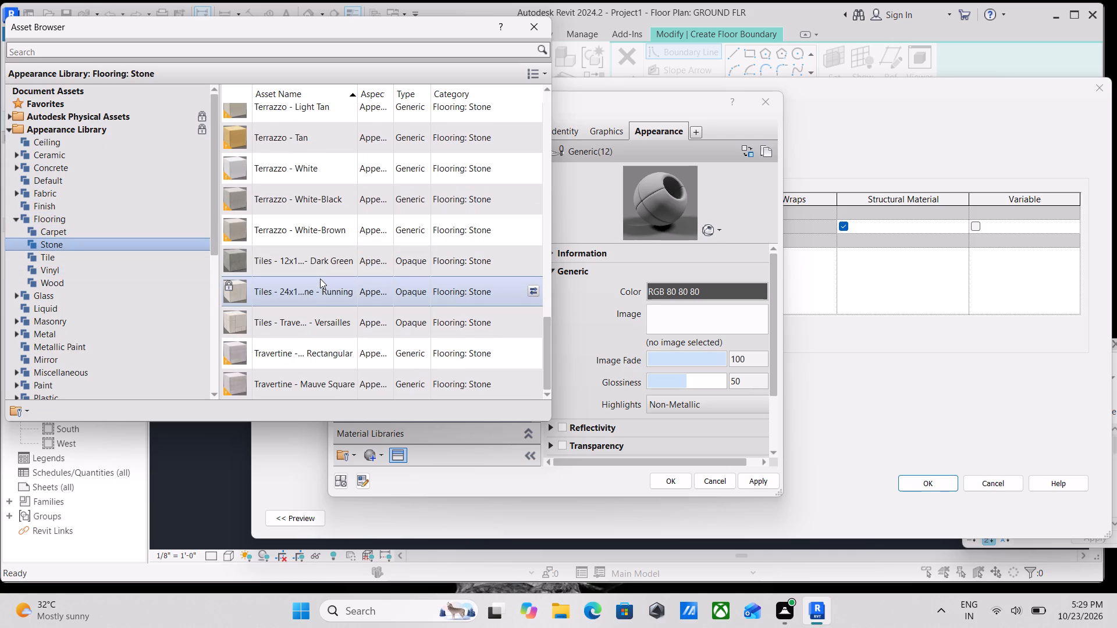
scroll(320, 279, down, 6)
scroll(320, 279, up, 19)
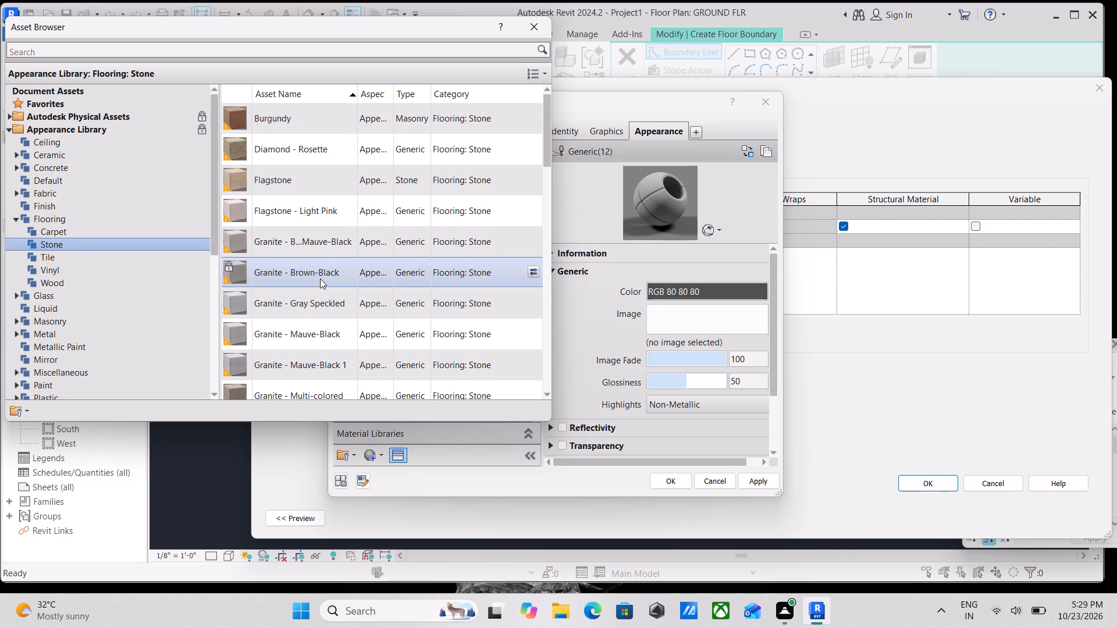
scroll(34, 256, down, 3)
scroll(51, 371, down, 1)
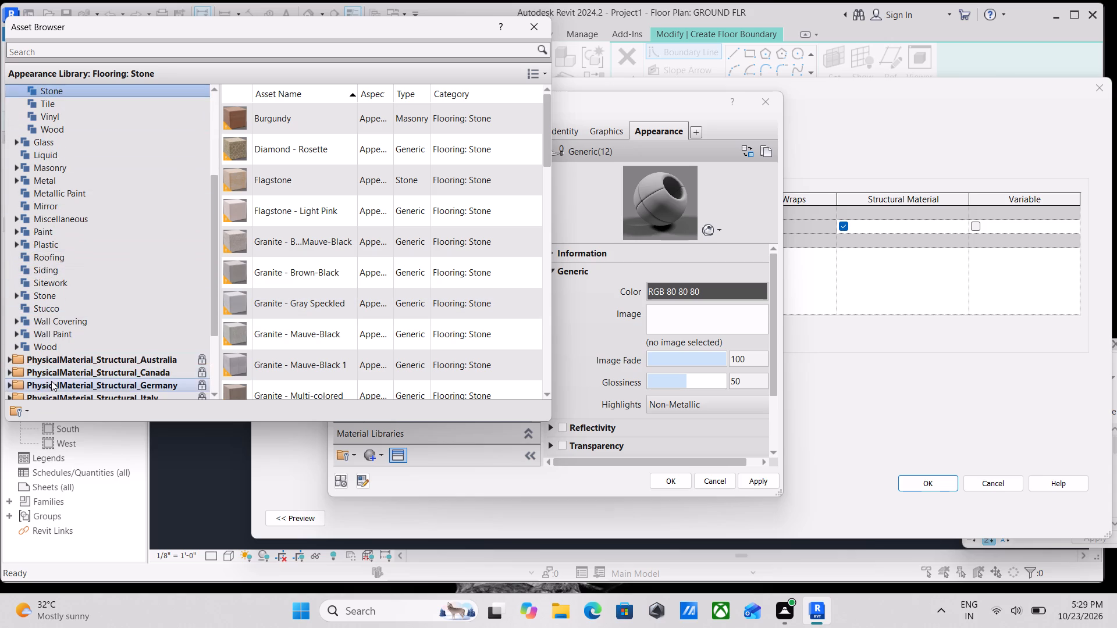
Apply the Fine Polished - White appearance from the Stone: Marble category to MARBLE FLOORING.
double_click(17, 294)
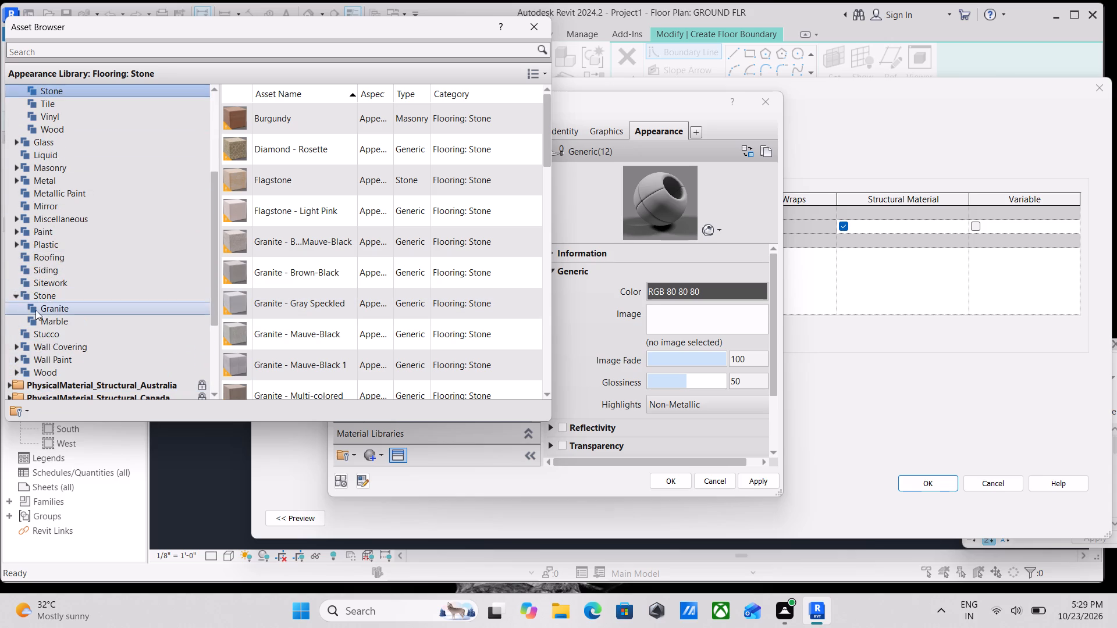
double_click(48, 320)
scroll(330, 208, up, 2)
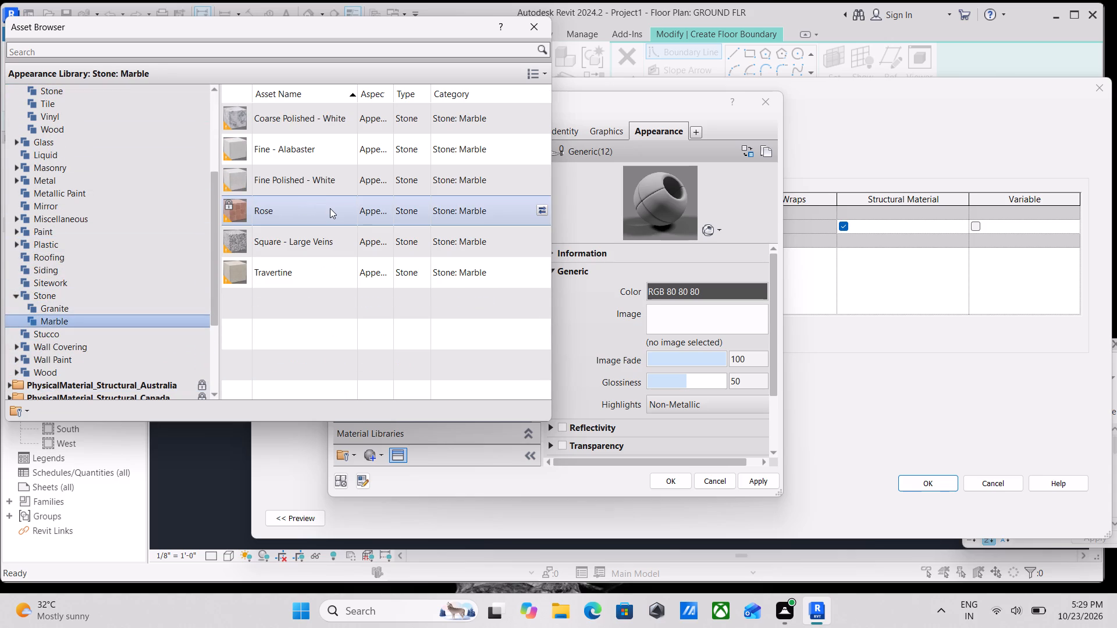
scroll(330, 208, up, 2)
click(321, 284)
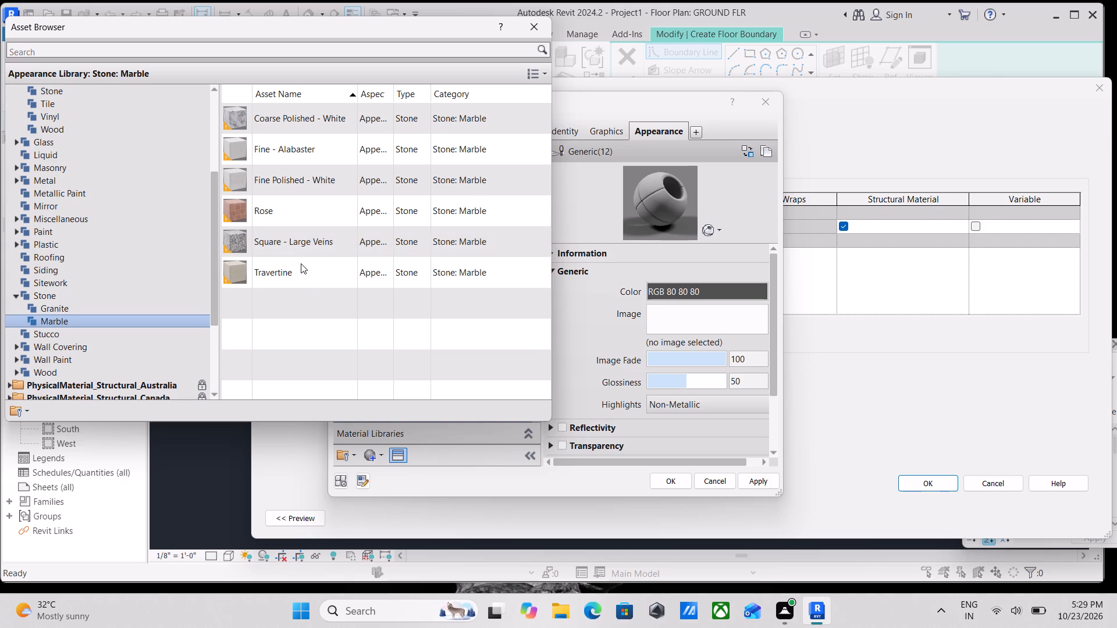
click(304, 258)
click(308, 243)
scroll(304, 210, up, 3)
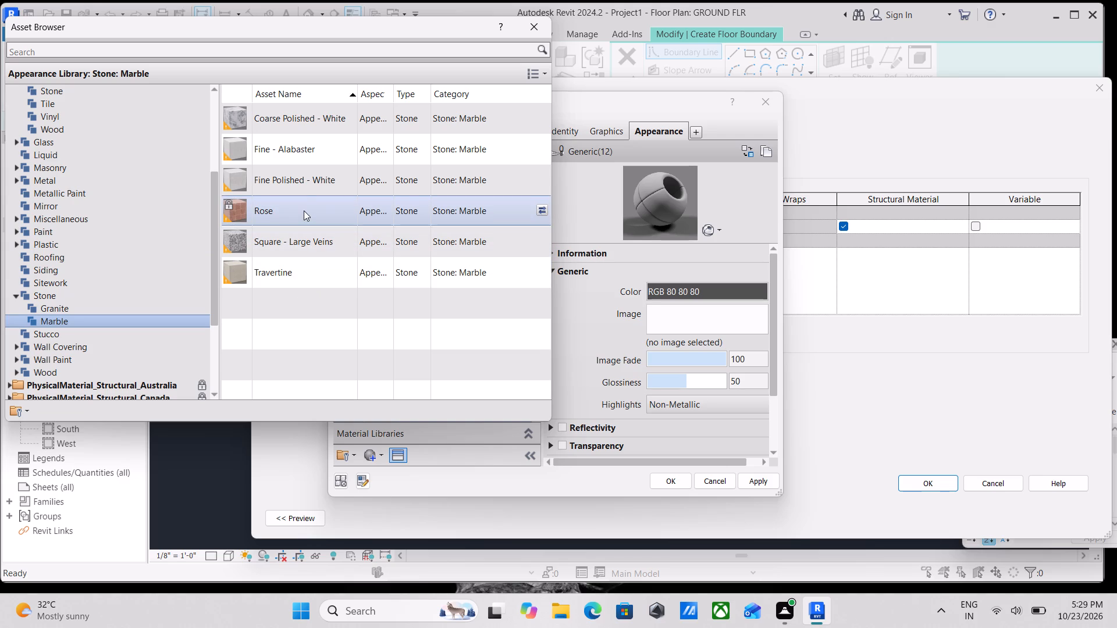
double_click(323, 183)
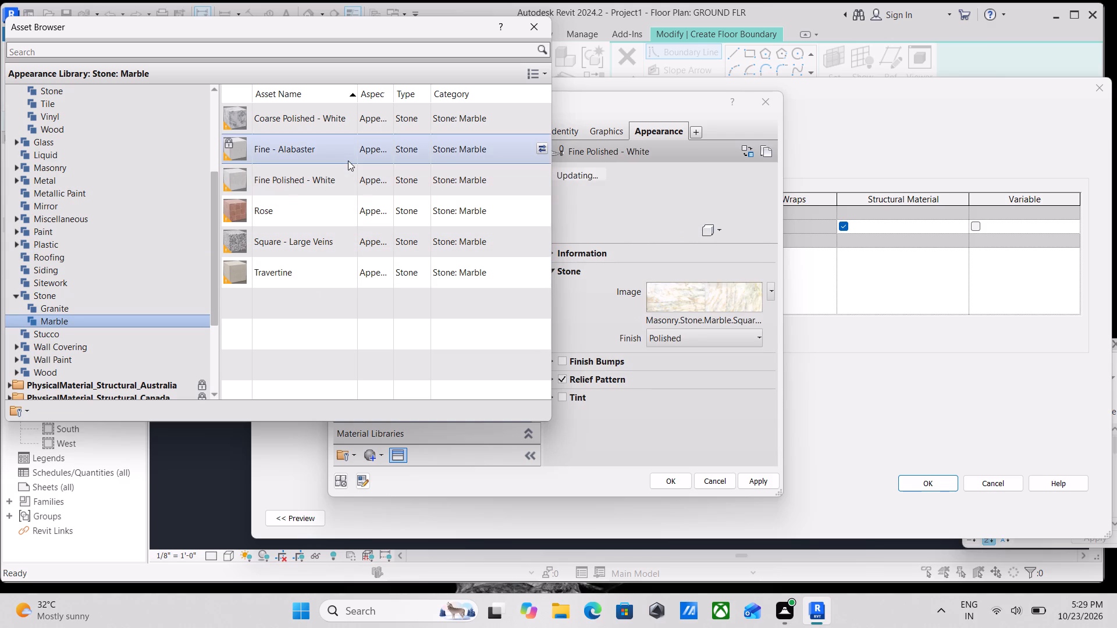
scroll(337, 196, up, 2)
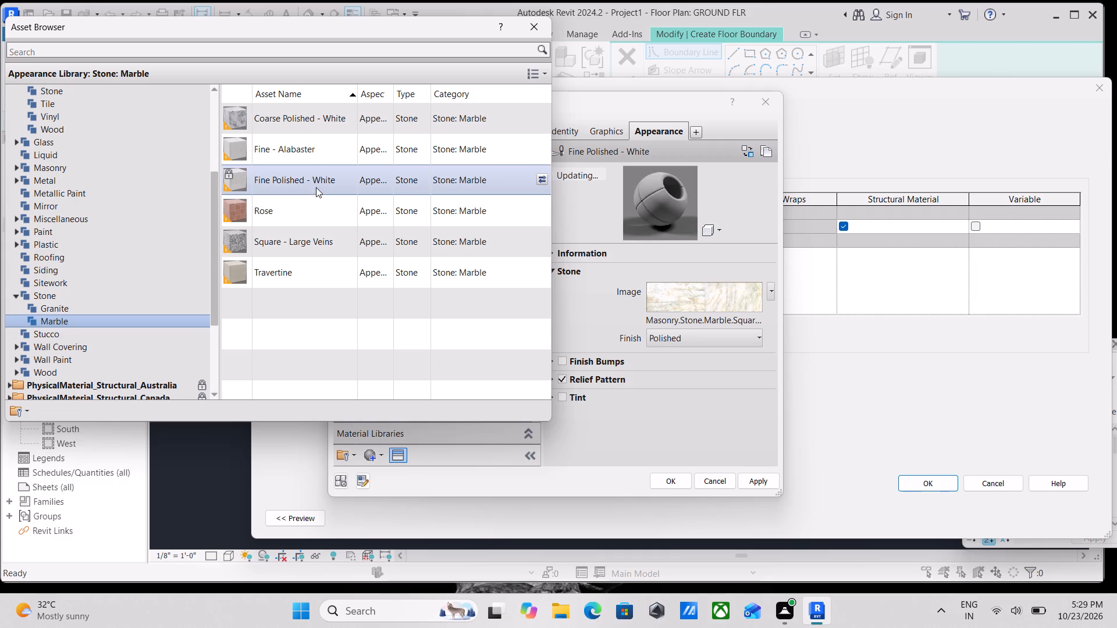
Look through the Stone: Granite appearance assets for a suitable floor finish.
double_click(51, 305)
scroll(503, 291, up, 3)
scroll(500, 289, down, 2)
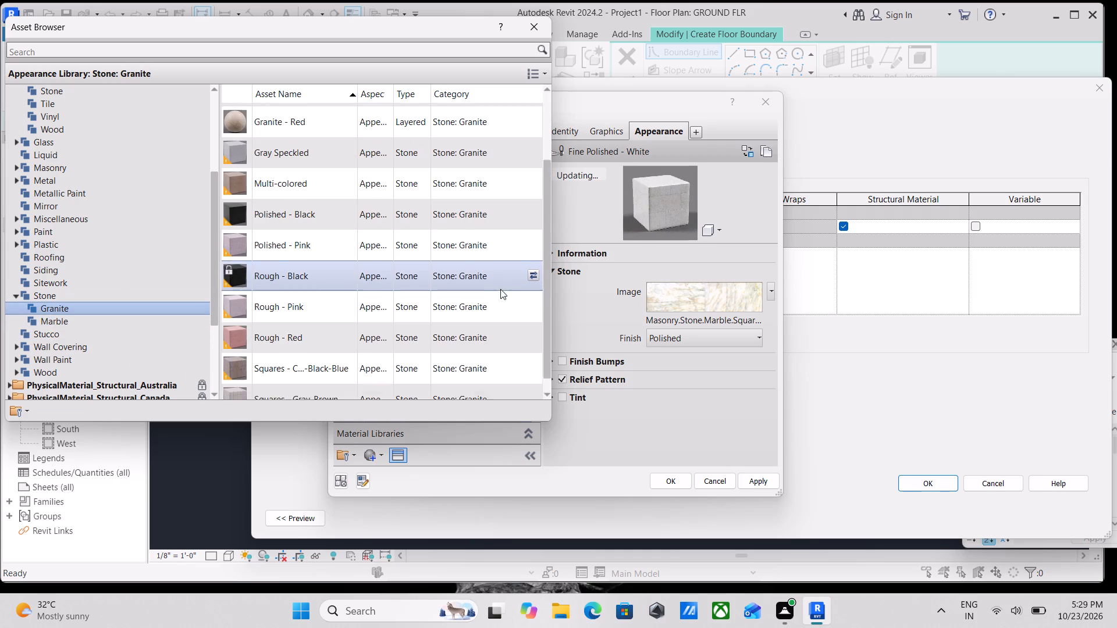
scroll(500, 289, down, 3)
scroll(599, 297, down, 3)
scroll(329, 274, down, 4)
scroll(311, 353, up, 2)
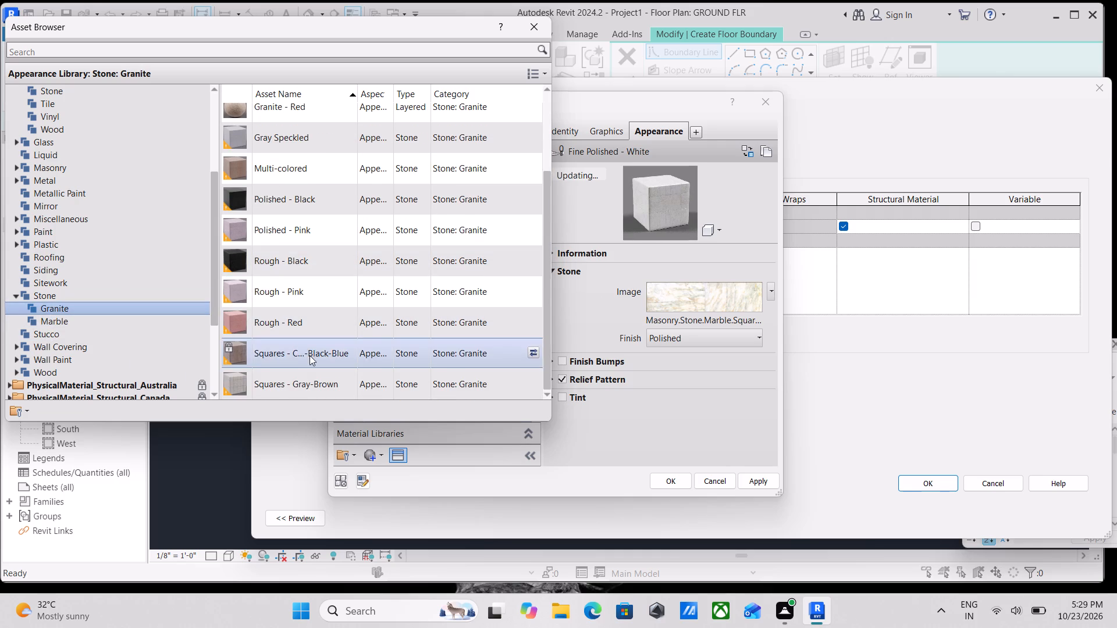
scroll(310, 355, up, 3)
scroll(326, 138, up, 4)
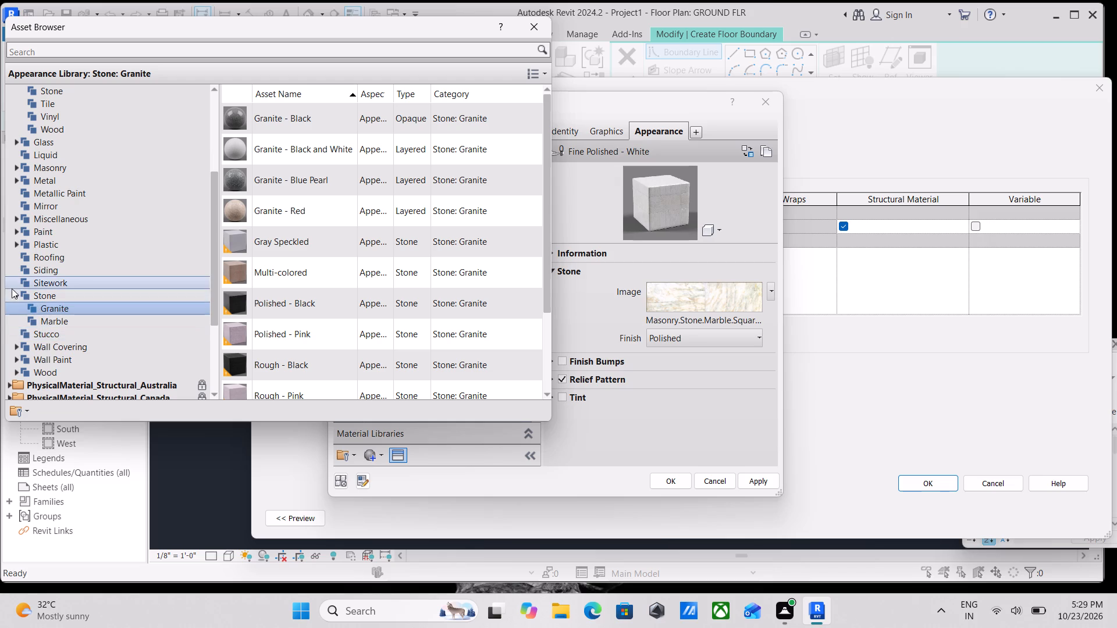
Replace the MARBLE FLOORING material's appearance with the Wet-Dash - Gray asset from the Stucco category.
double_click(55, 335)
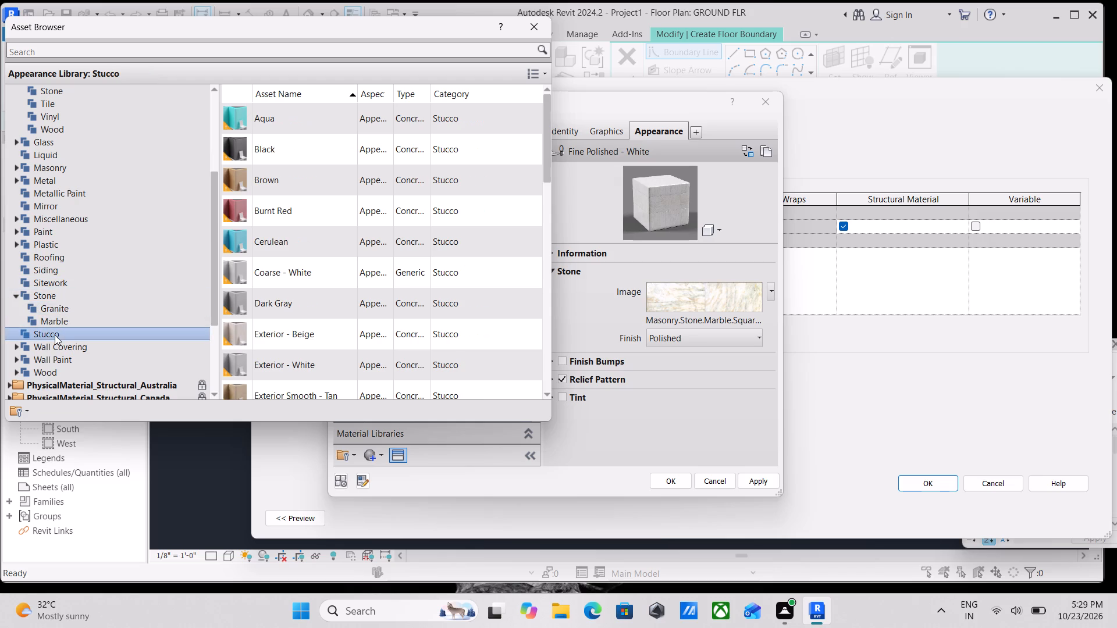
scroll(300, 295, down, 3)
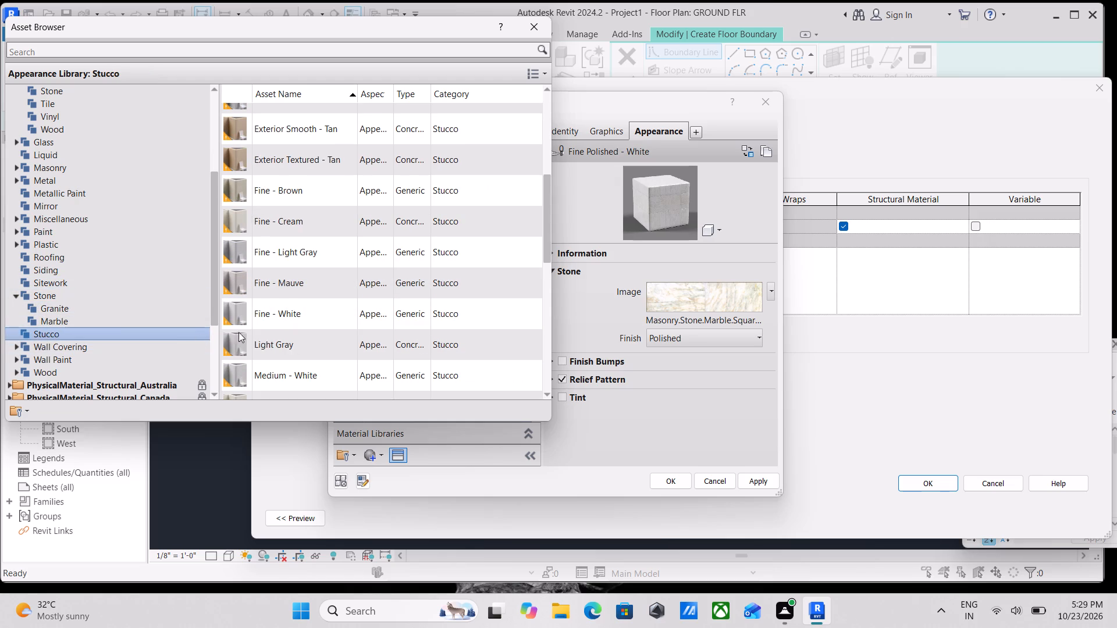
scroll(315, 315, down, 10)
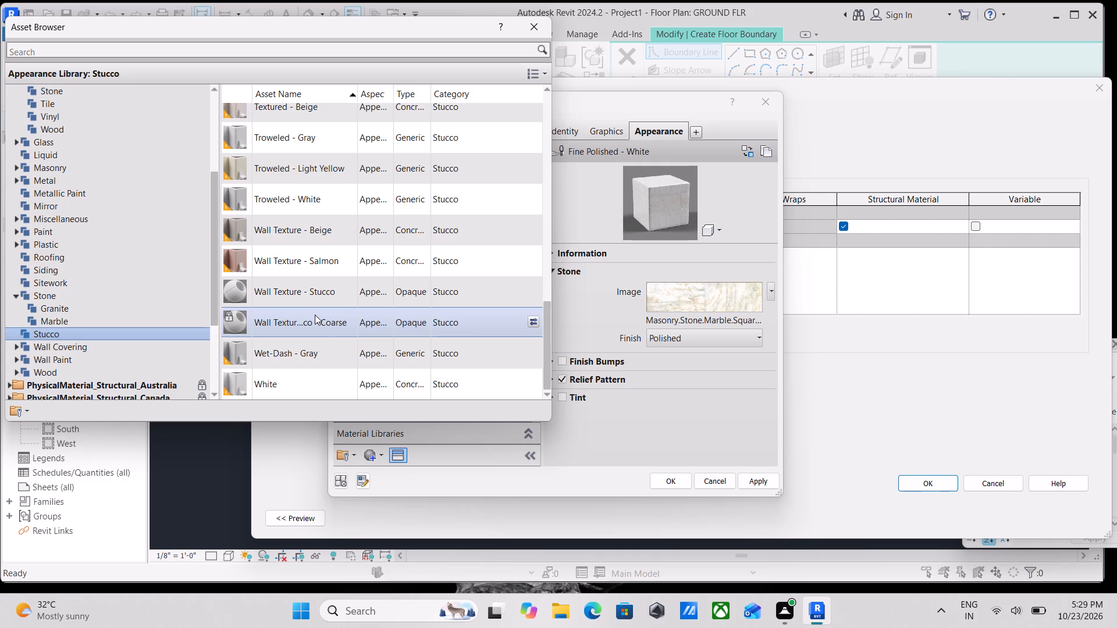
scroll(326, 366, up, 13)
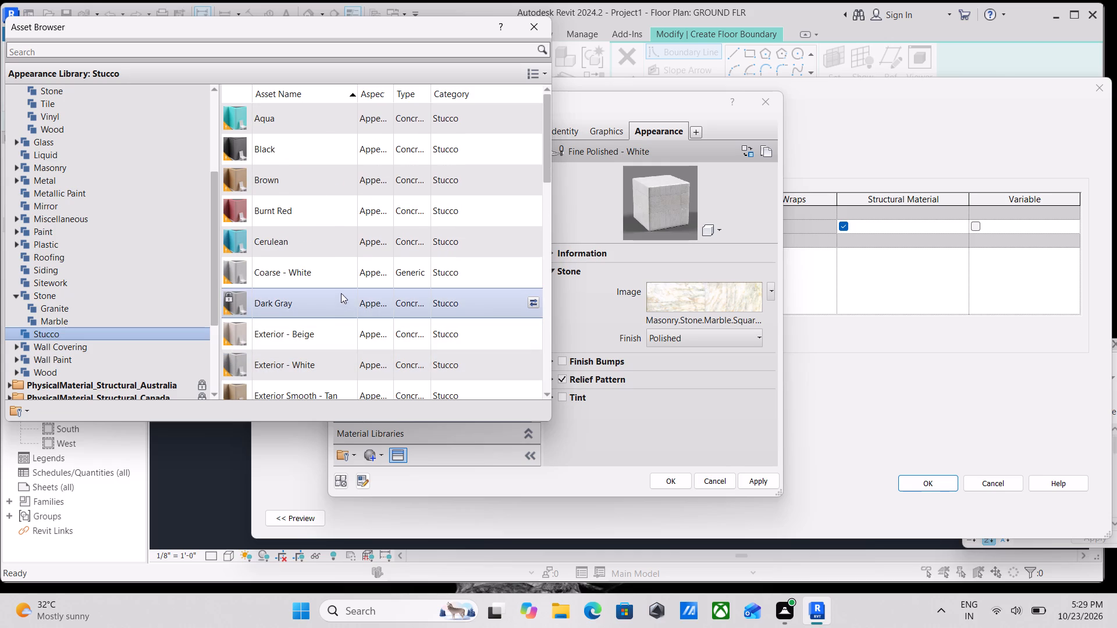
scroll(342, 288, down, 7)
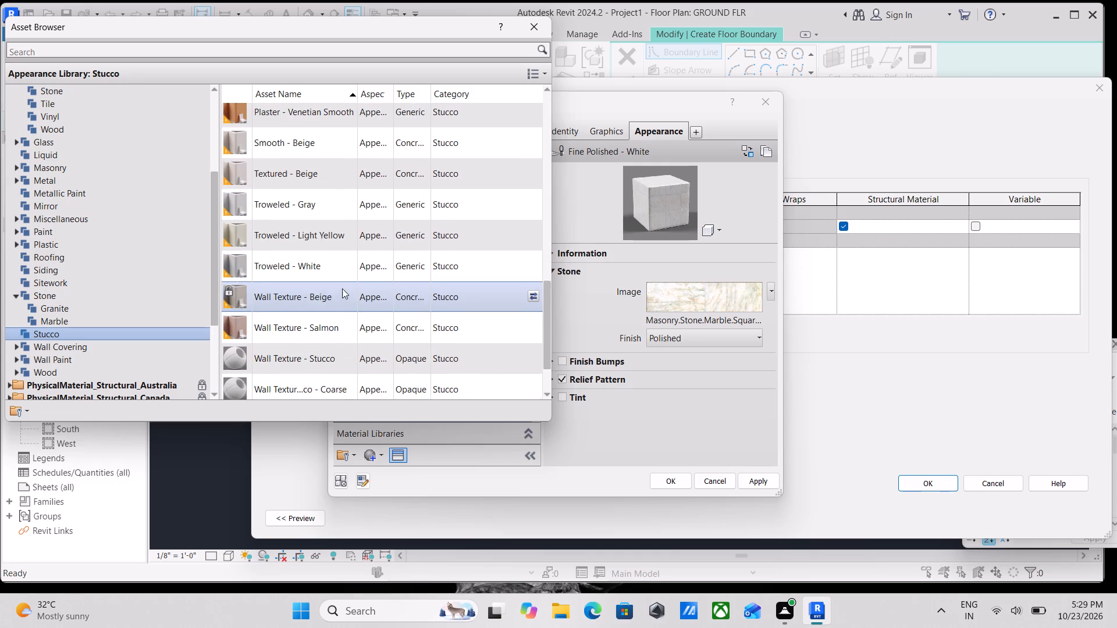
scroll(342, 288, down, 10)
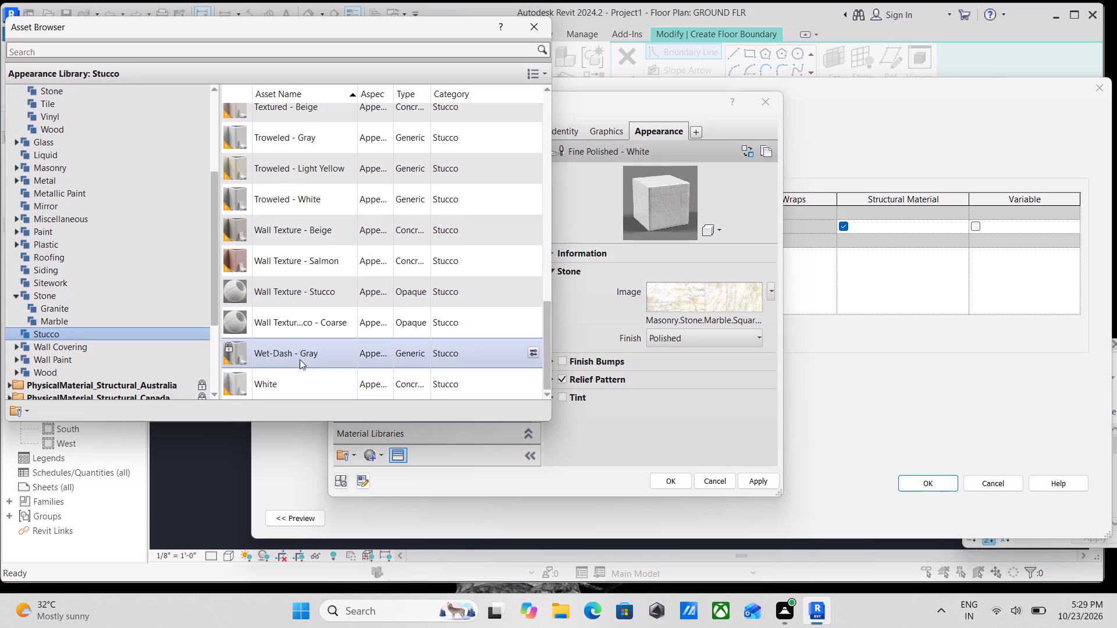
double_click(311, 350)
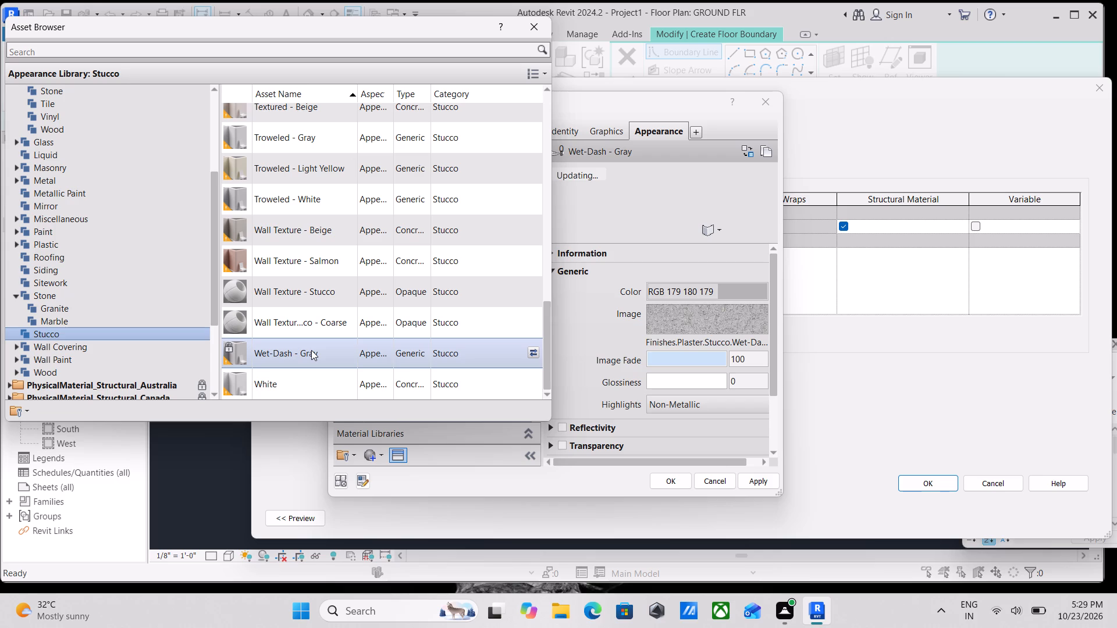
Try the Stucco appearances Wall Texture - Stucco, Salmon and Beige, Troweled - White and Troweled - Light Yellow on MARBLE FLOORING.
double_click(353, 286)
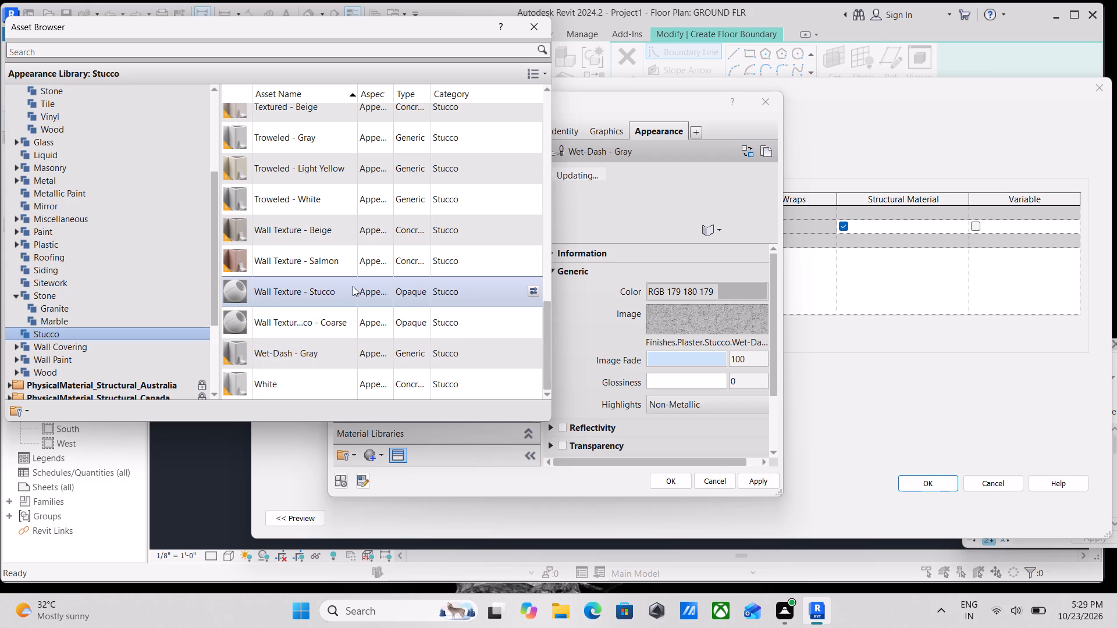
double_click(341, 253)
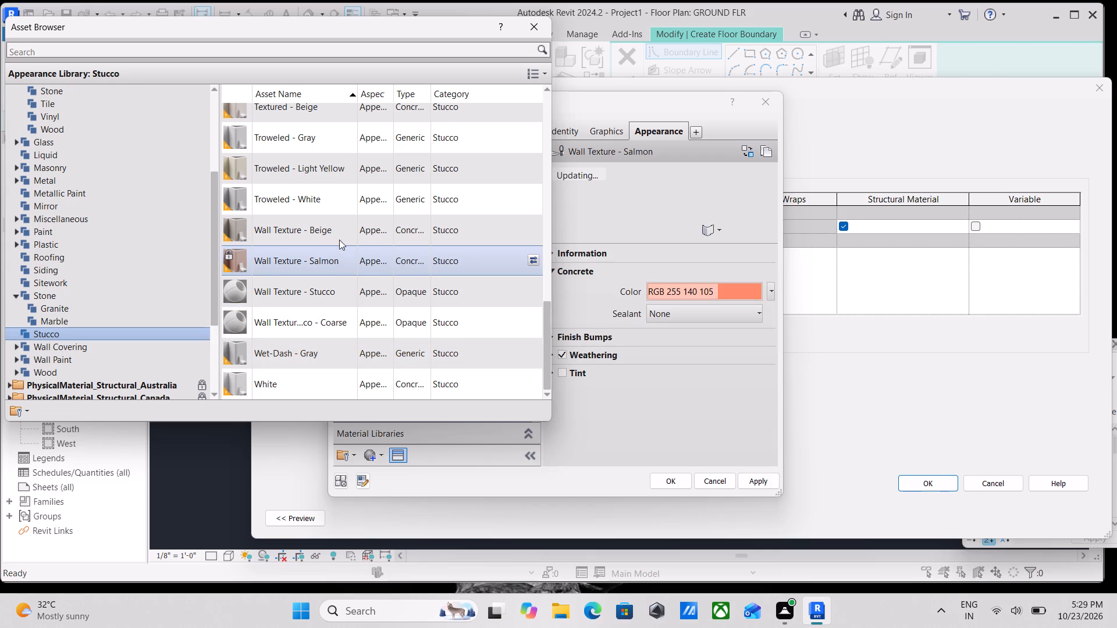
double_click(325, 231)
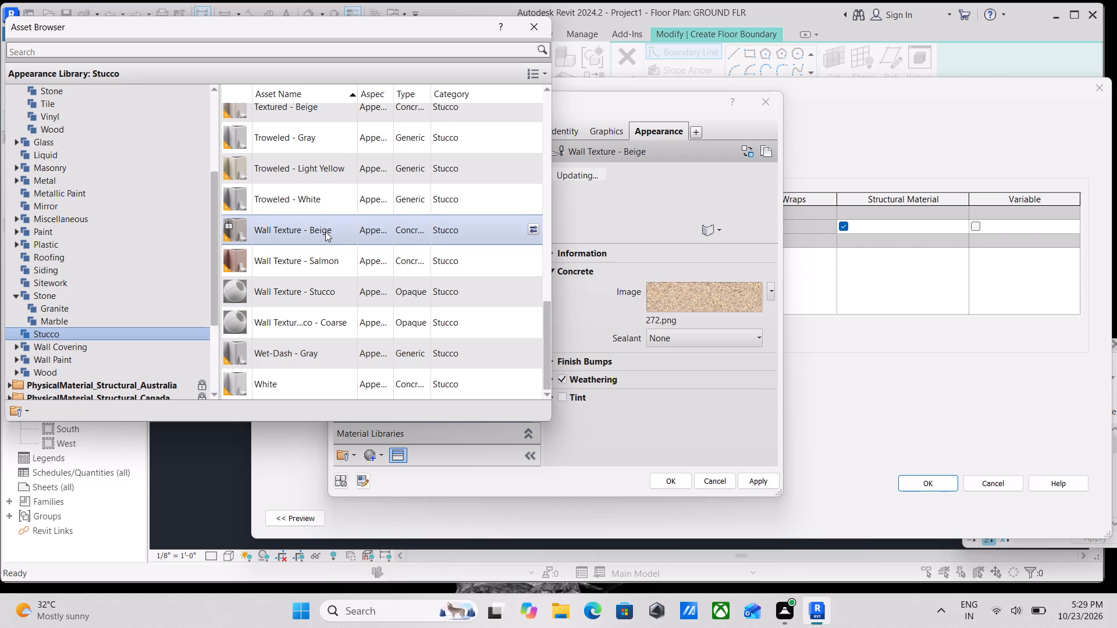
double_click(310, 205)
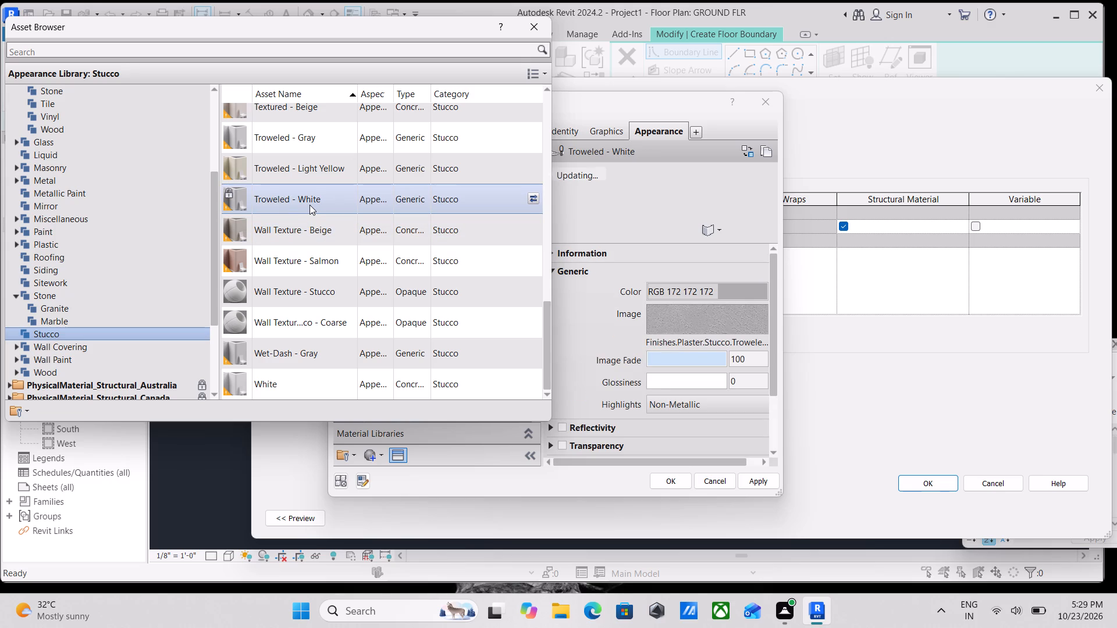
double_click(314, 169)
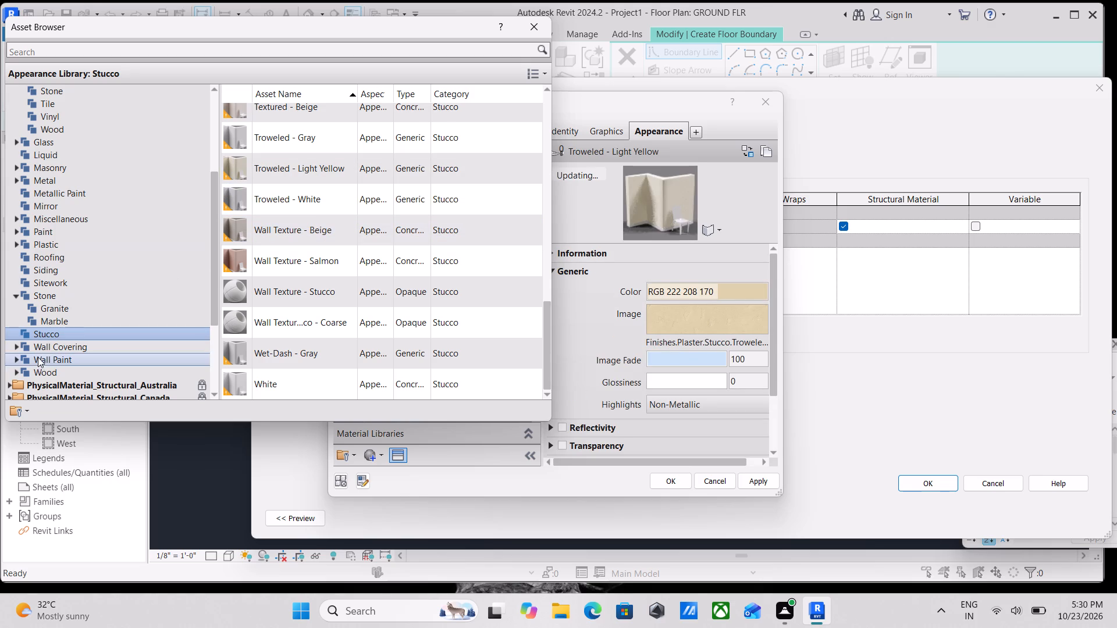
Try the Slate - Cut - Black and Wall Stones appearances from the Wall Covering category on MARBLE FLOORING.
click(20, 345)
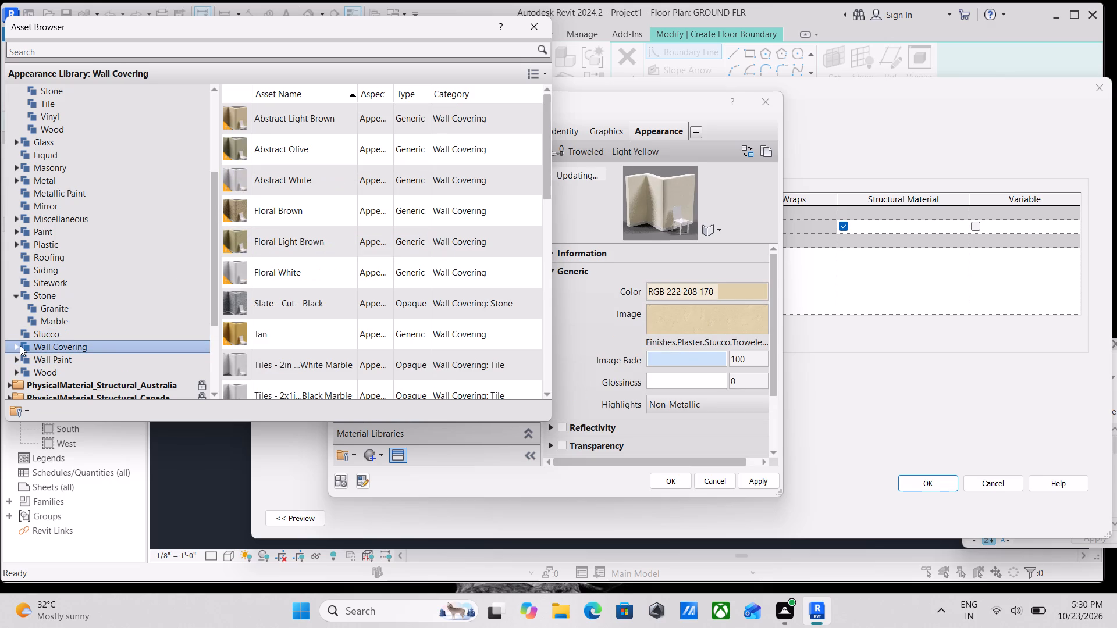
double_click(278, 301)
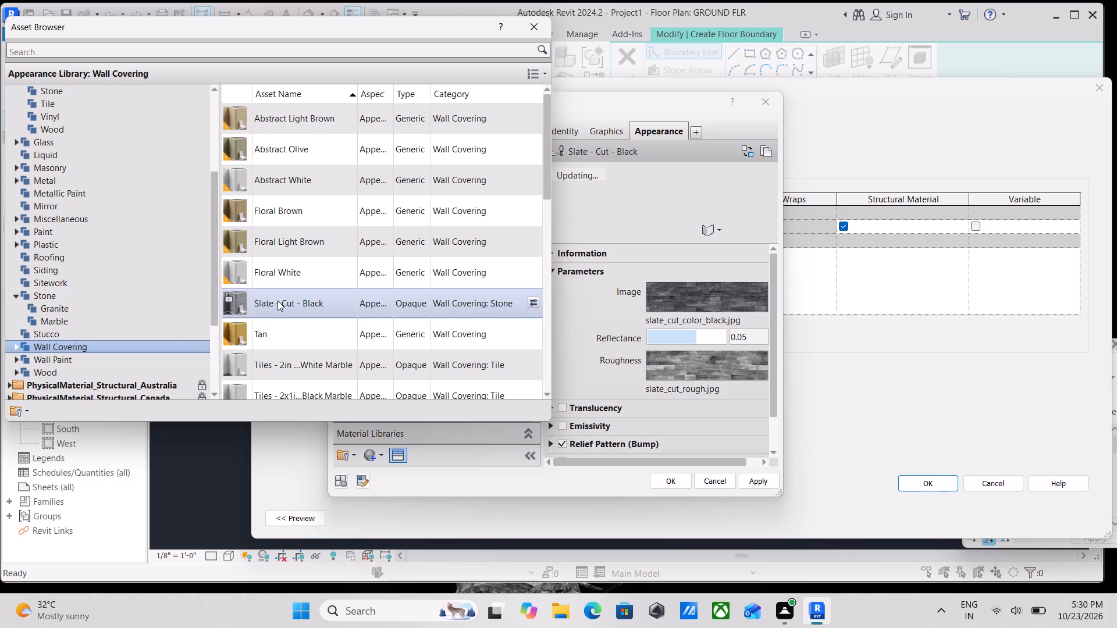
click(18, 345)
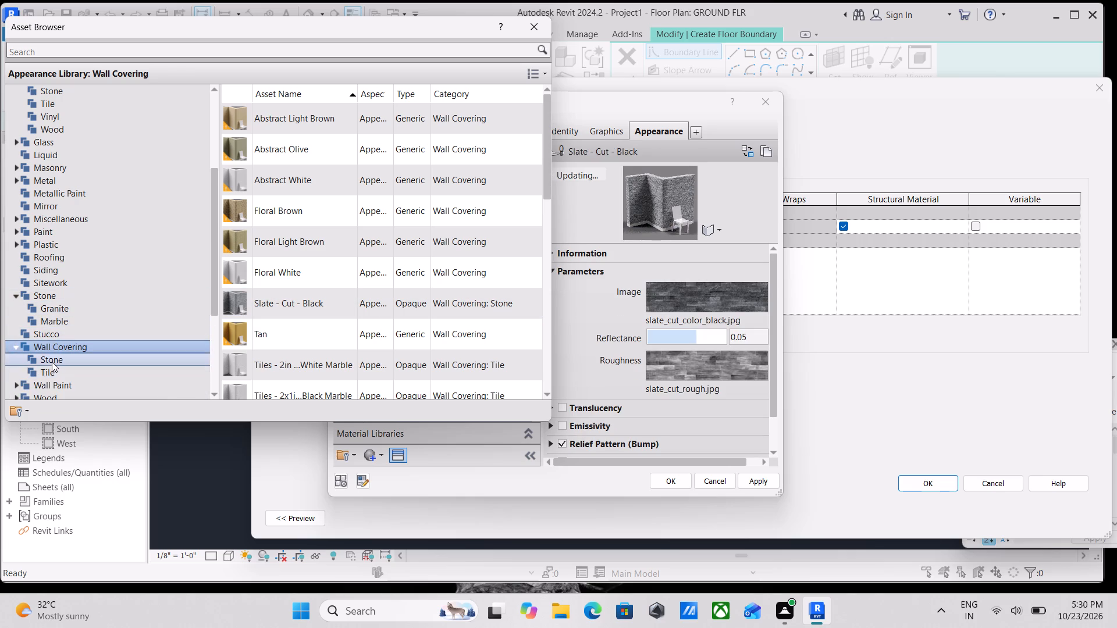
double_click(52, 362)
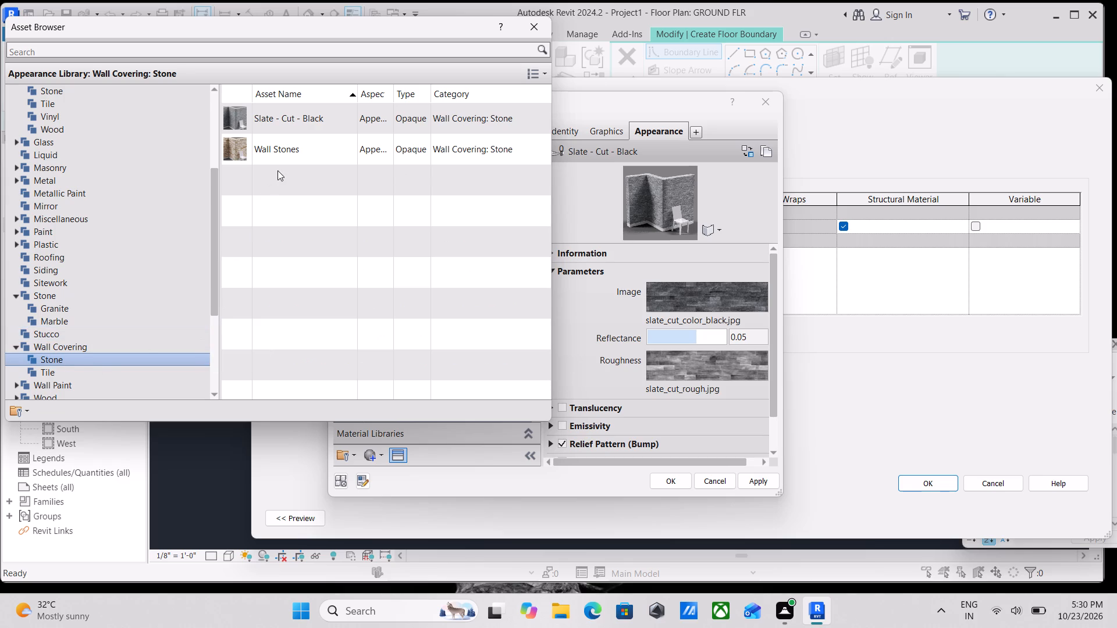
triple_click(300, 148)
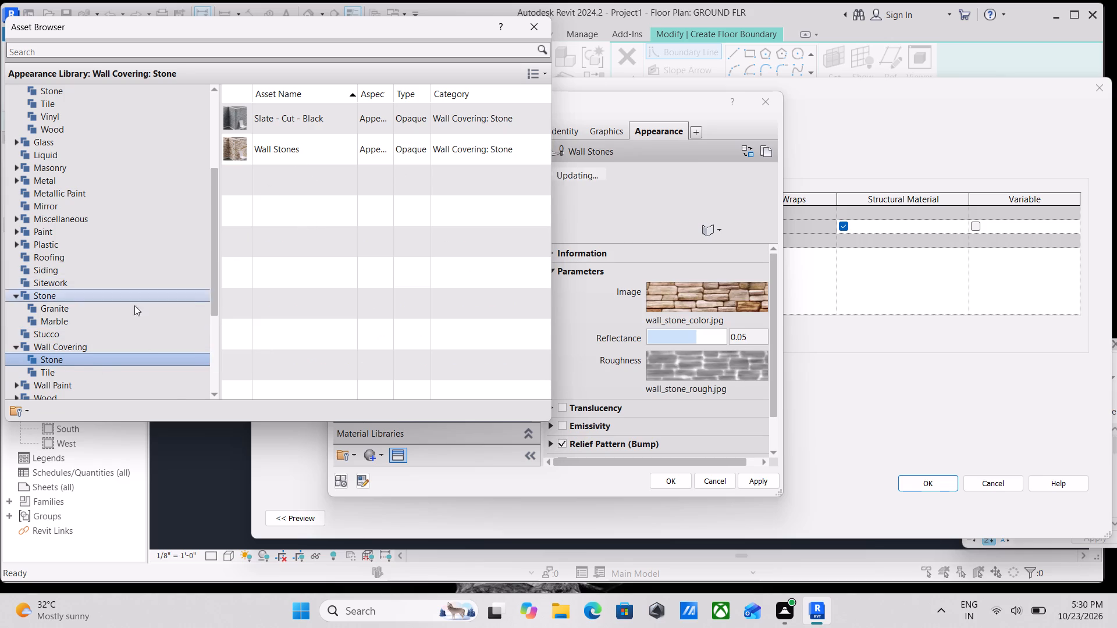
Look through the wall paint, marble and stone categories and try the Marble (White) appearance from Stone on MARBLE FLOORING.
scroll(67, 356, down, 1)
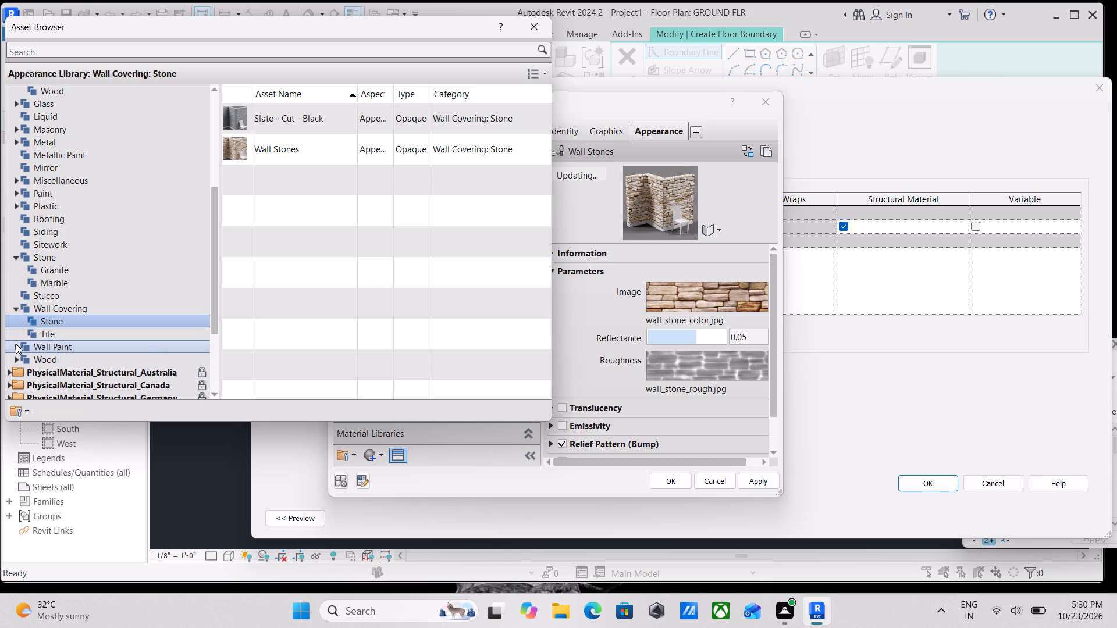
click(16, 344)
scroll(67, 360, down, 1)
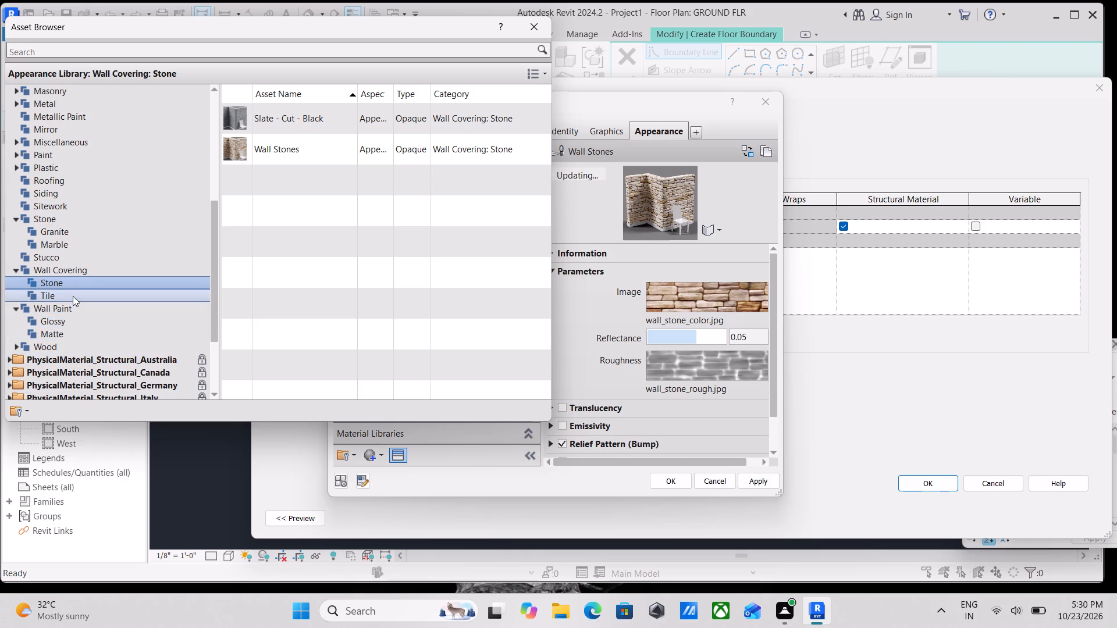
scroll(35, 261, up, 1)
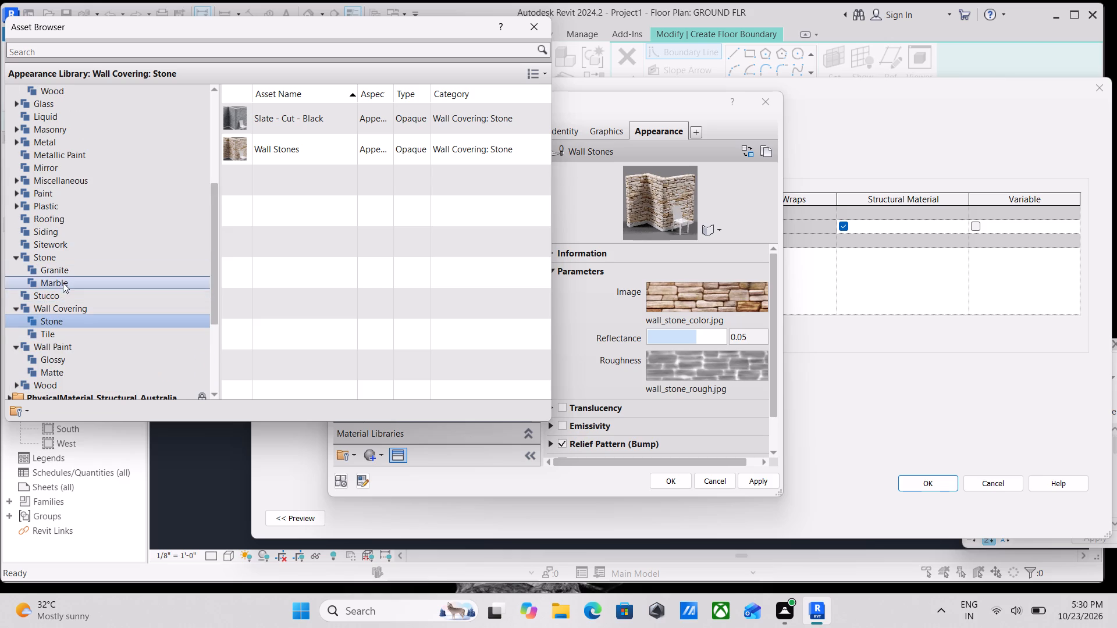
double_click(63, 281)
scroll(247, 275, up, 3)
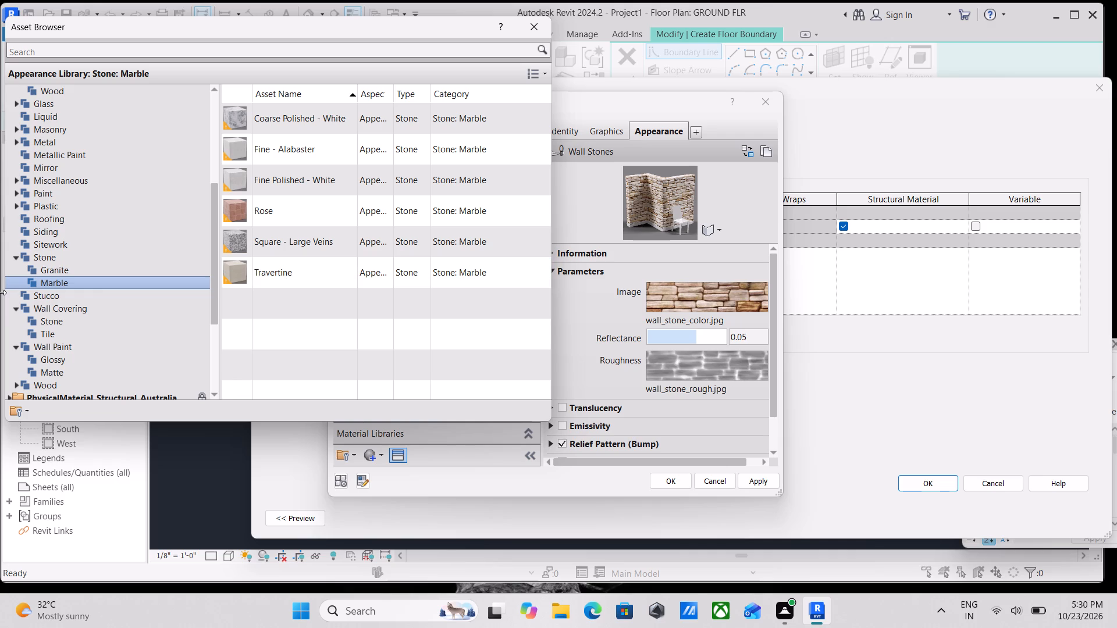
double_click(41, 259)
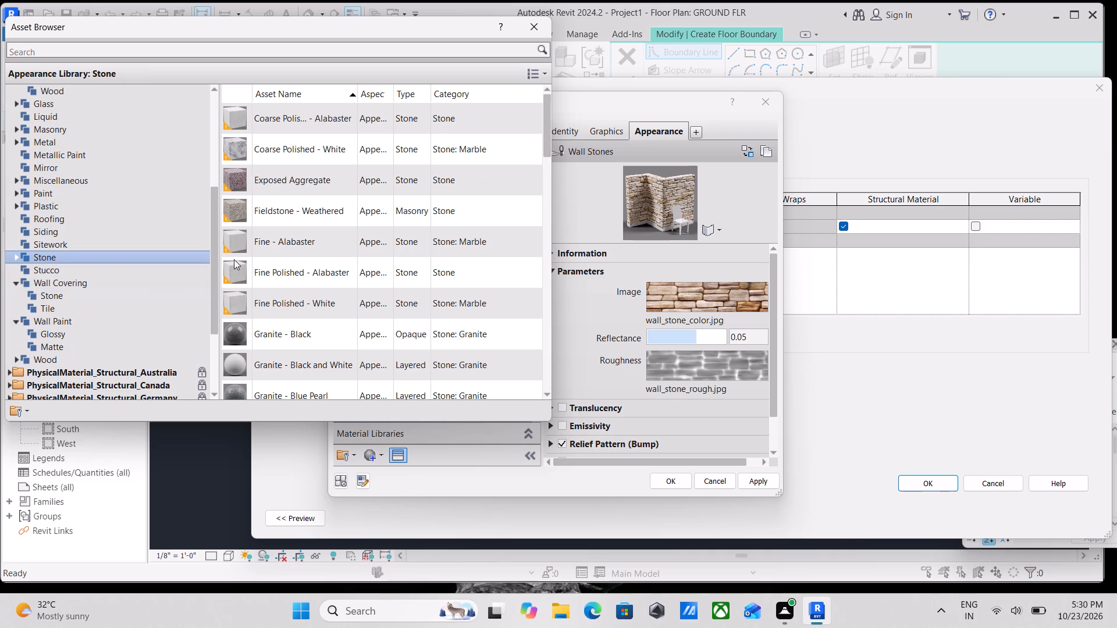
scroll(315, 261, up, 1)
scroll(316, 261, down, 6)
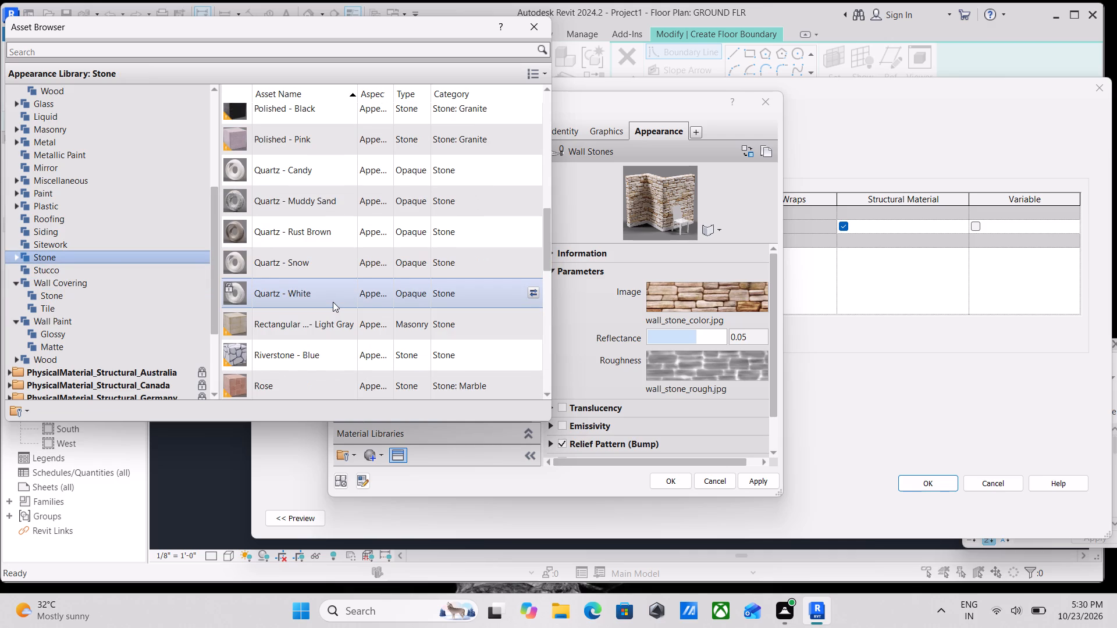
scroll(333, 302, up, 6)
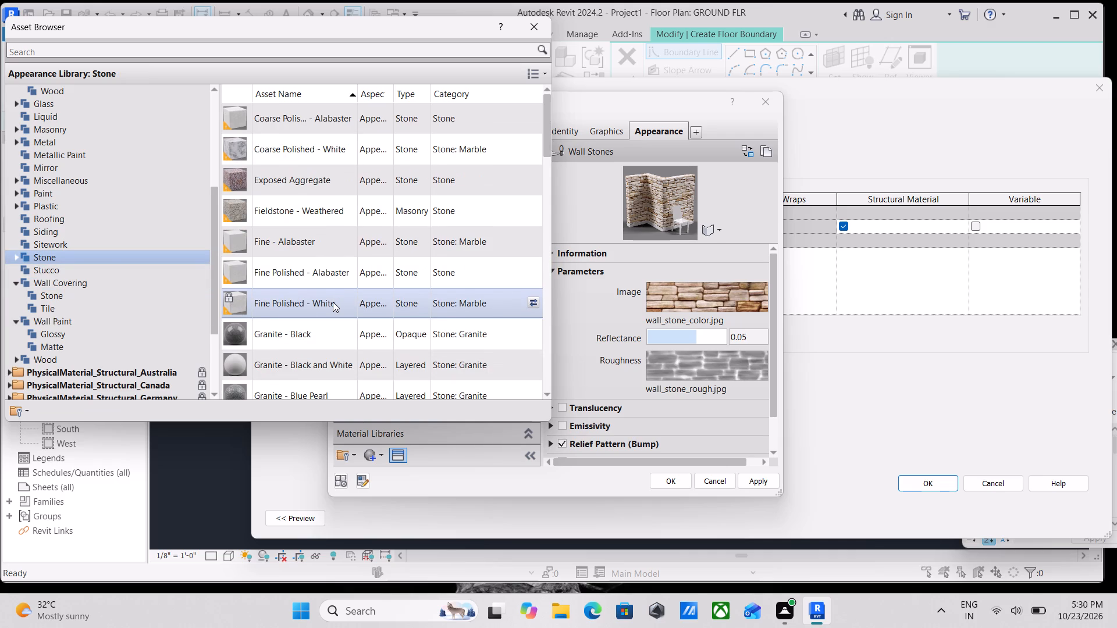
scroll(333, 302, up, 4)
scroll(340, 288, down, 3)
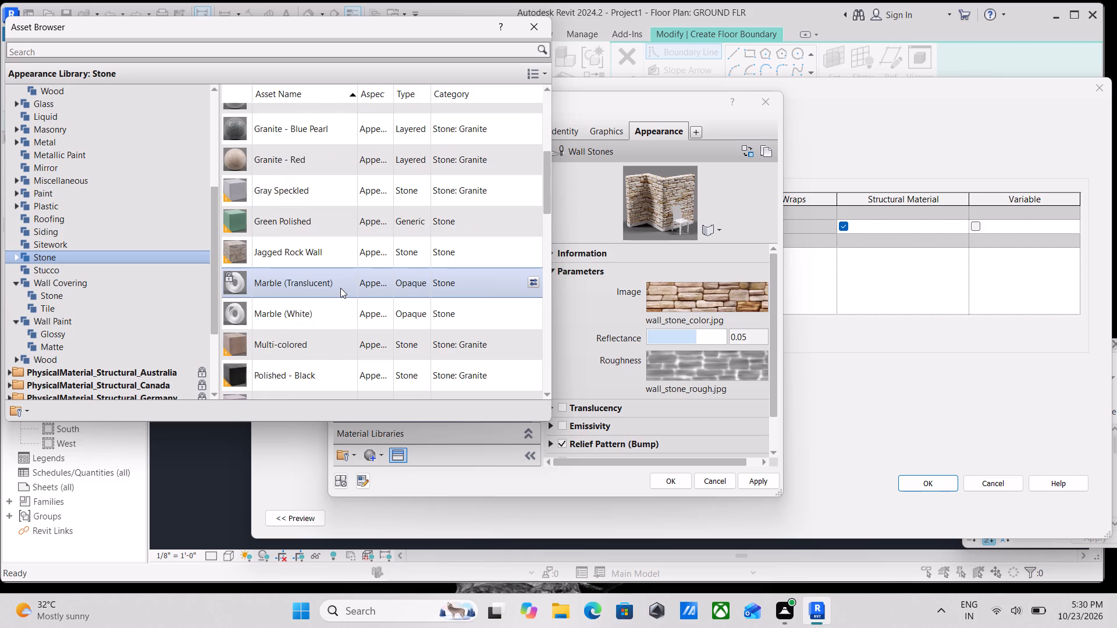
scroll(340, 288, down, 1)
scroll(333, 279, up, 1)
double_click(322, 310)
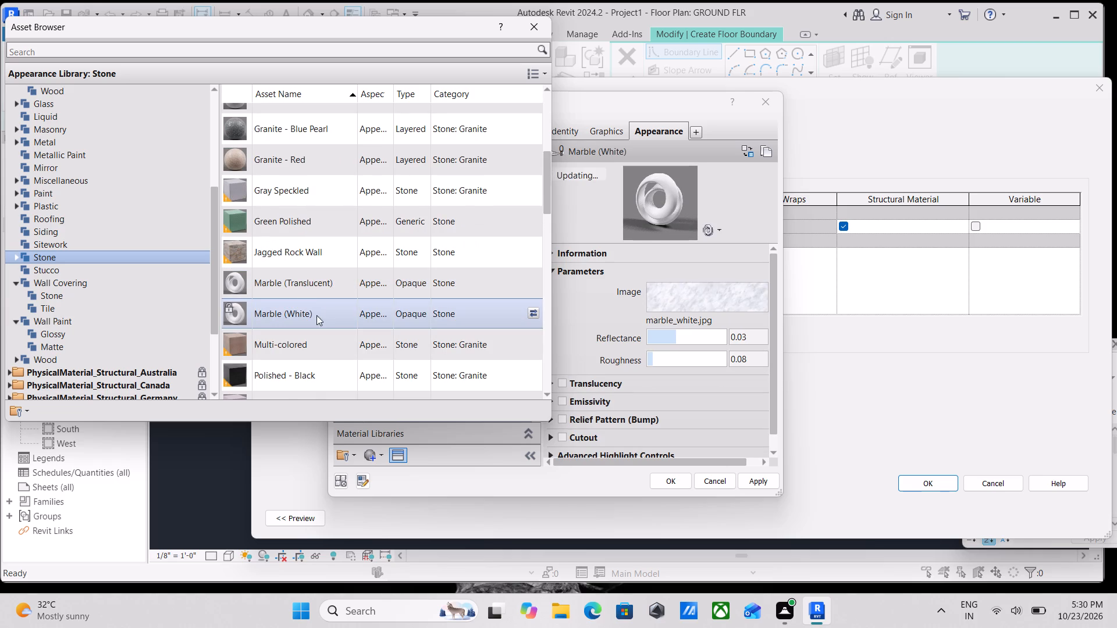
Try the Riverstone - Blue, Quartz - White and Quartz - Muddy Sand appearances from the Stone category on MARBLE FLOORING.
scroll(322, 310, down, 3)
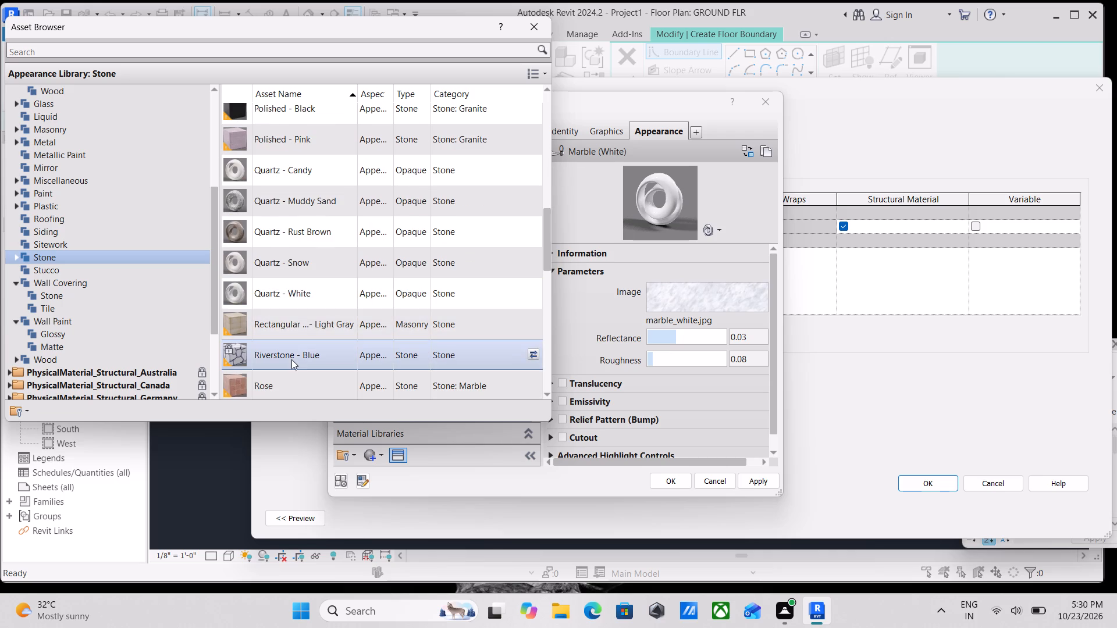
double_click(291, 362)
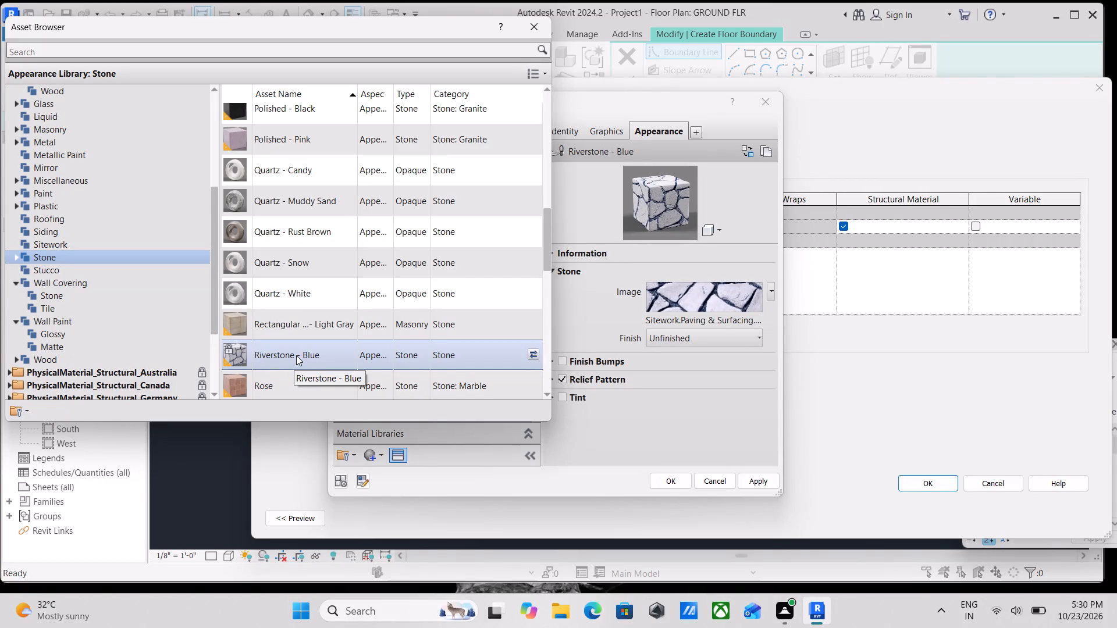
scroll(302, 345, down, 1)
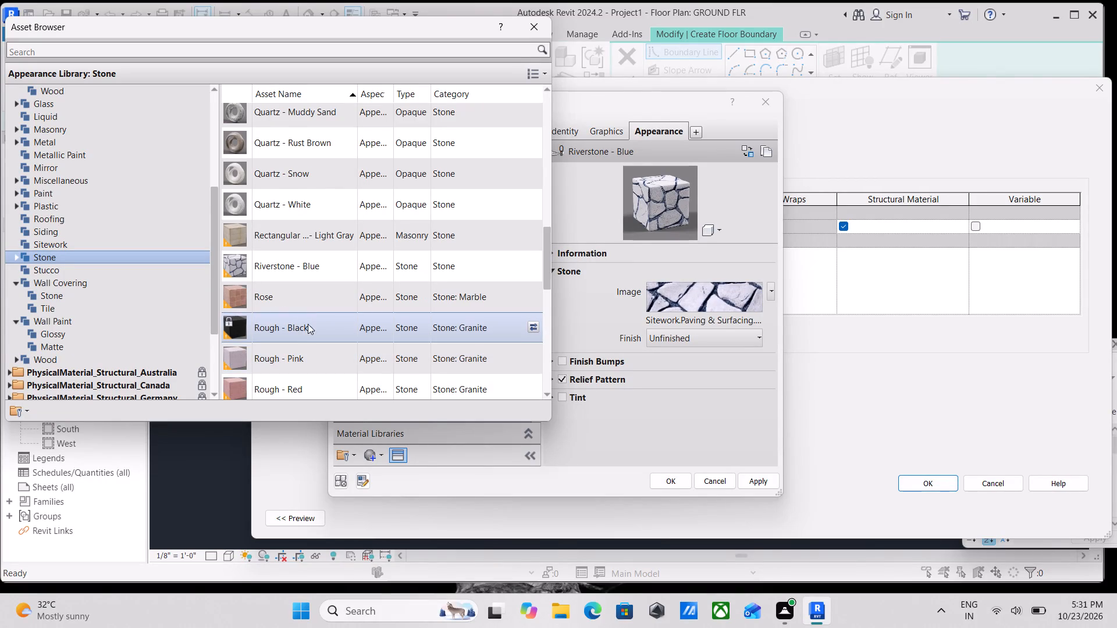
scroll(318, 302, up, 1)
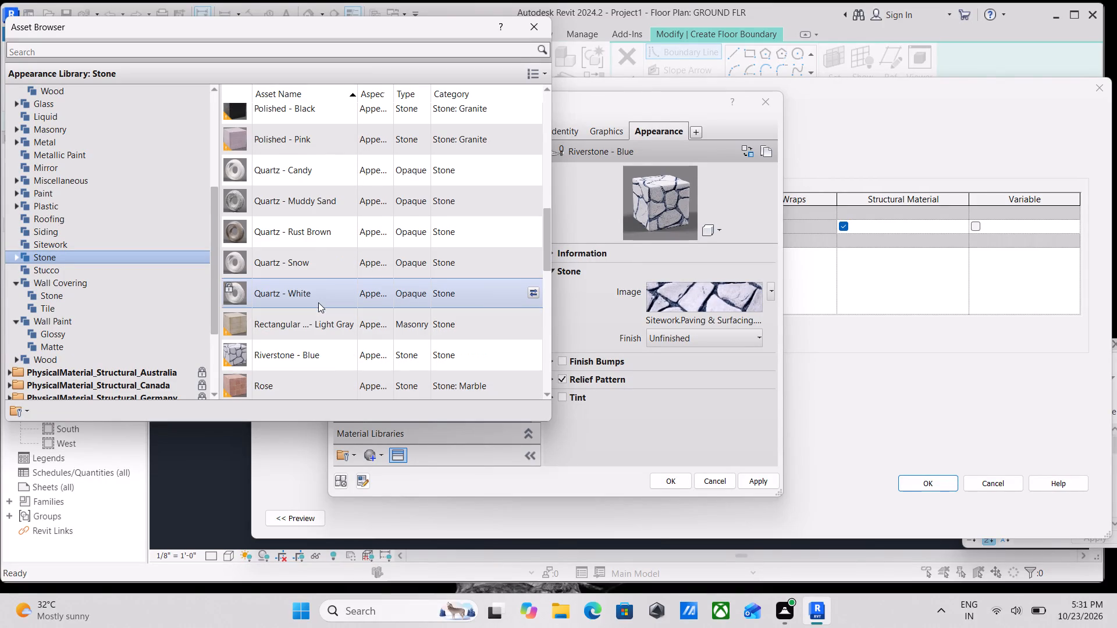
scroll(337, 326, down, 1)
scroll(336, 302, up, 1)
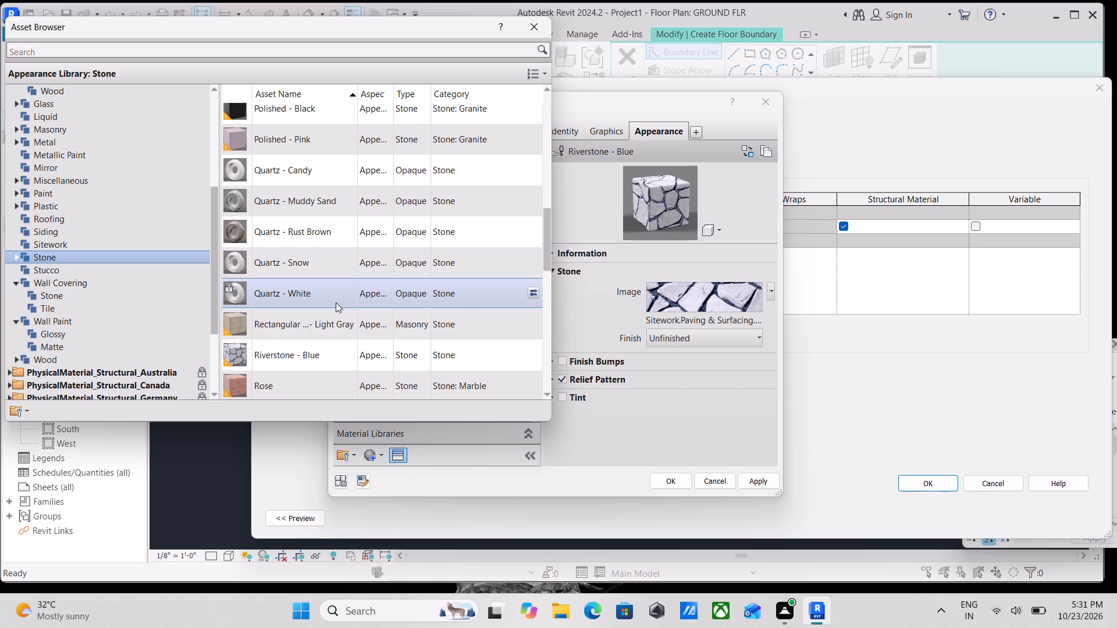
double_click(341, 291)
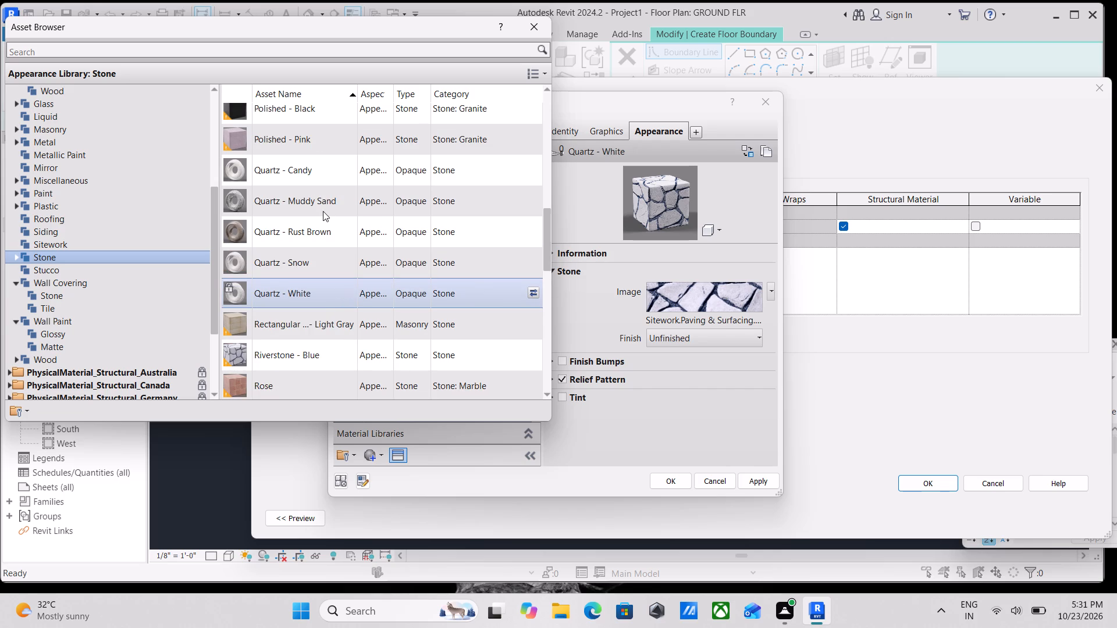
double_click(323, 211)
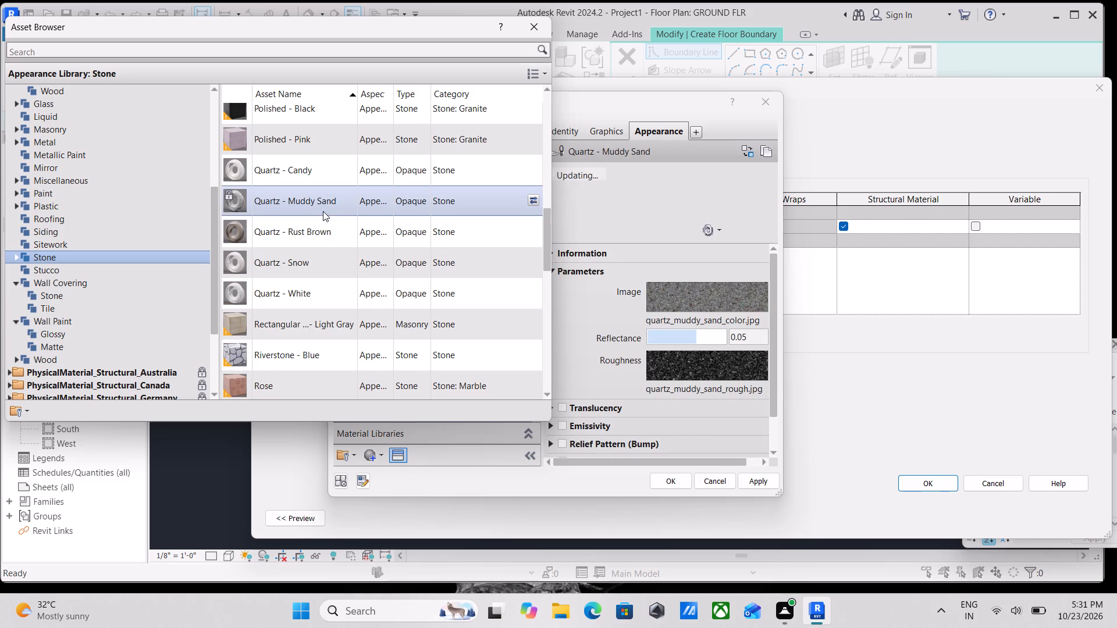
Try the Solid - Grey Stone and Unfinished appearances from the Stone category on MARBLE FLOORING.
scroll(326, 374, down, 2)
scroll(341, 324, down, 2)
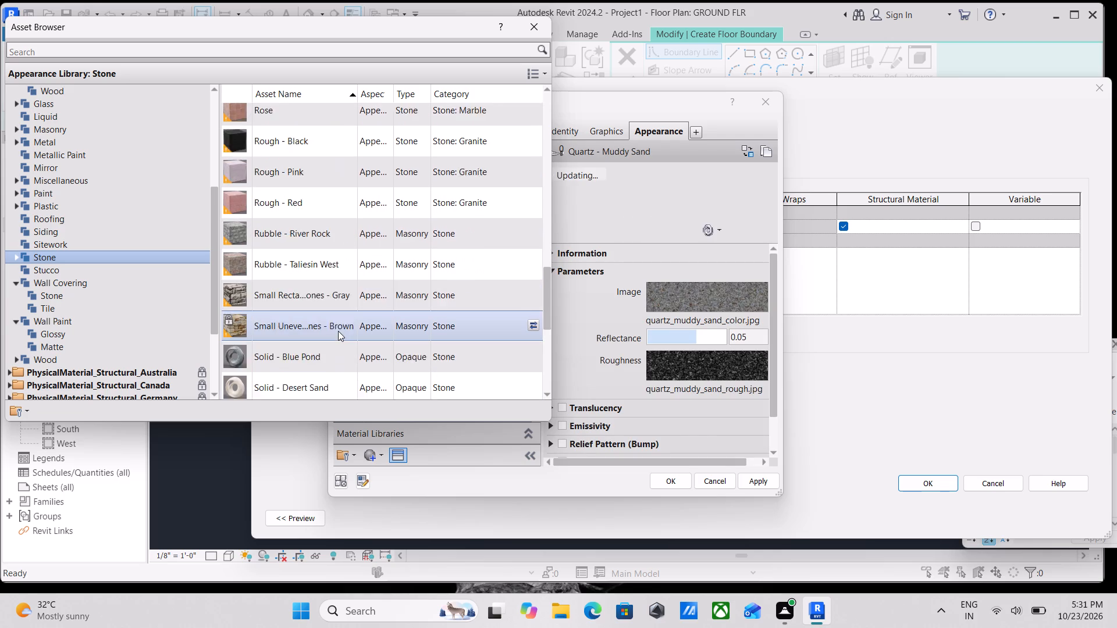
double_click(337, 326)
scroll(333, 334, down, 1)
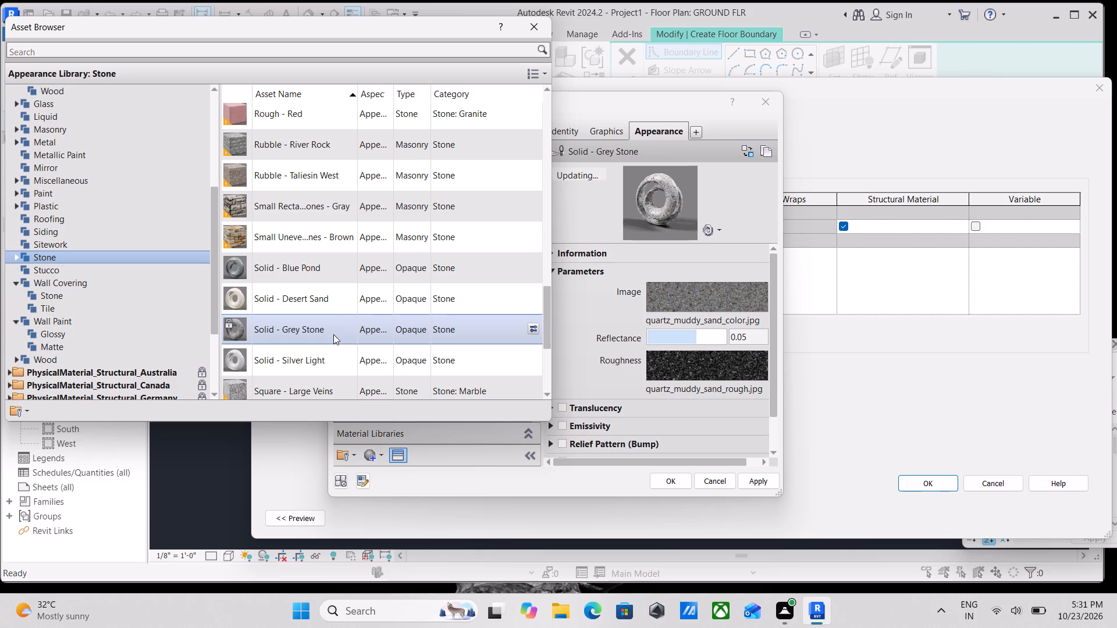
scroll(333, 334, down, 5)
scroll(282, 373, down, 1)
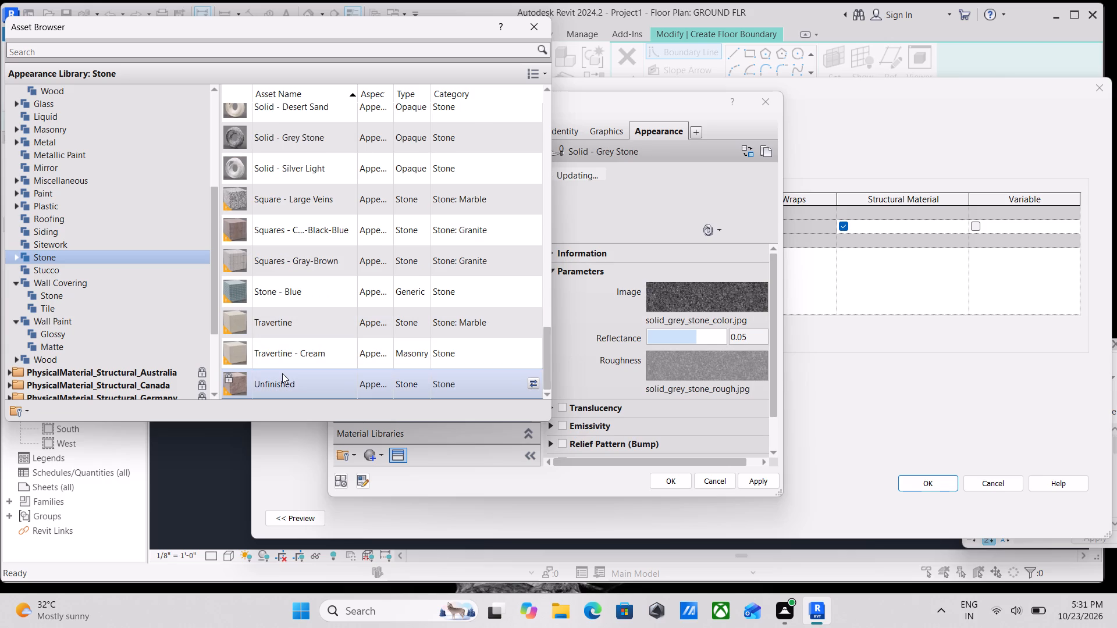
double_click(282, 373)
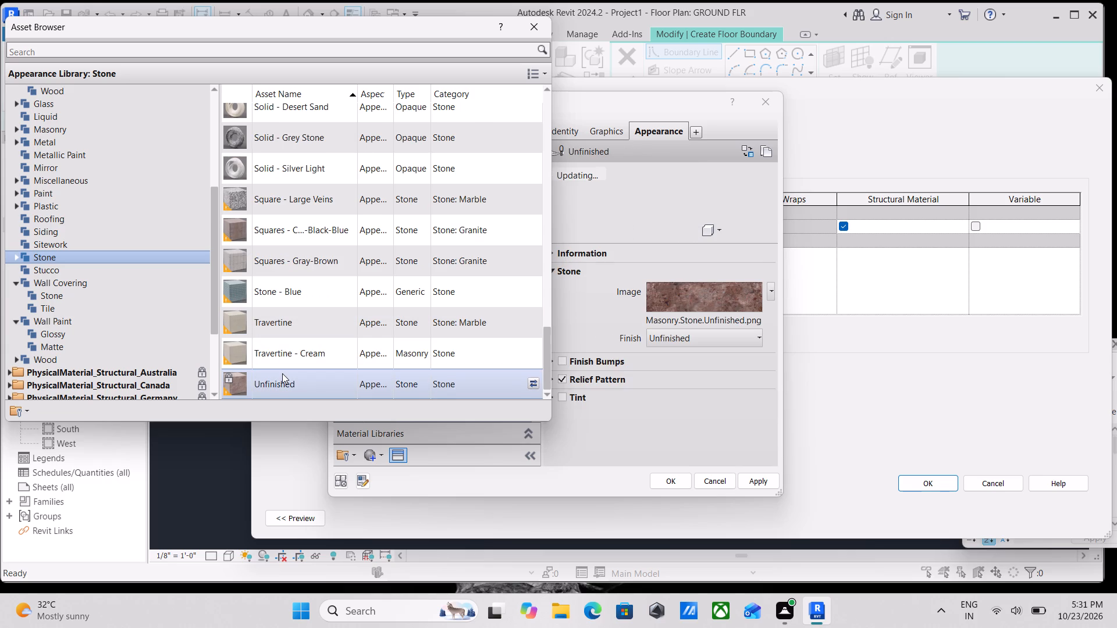
Replace the MARBLE FLOORING material's appearance with the Fine Polished - White asset from the Stone category.
scroll(288, 363, up, 4)
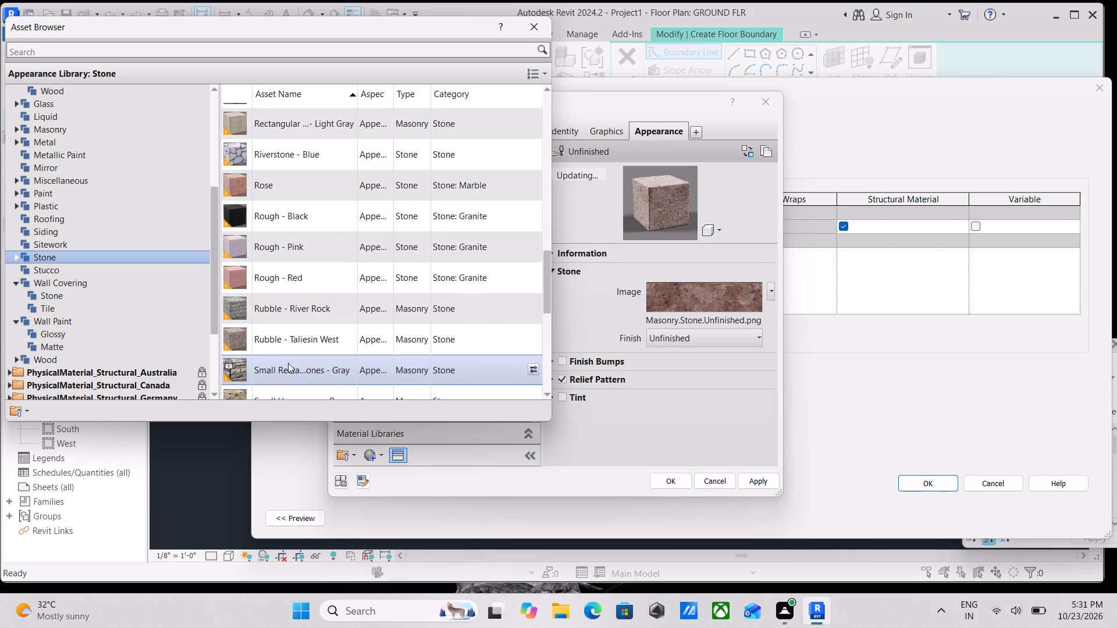
scroll(288, 363, up, 14)
scroll(288, 363, down, 2)
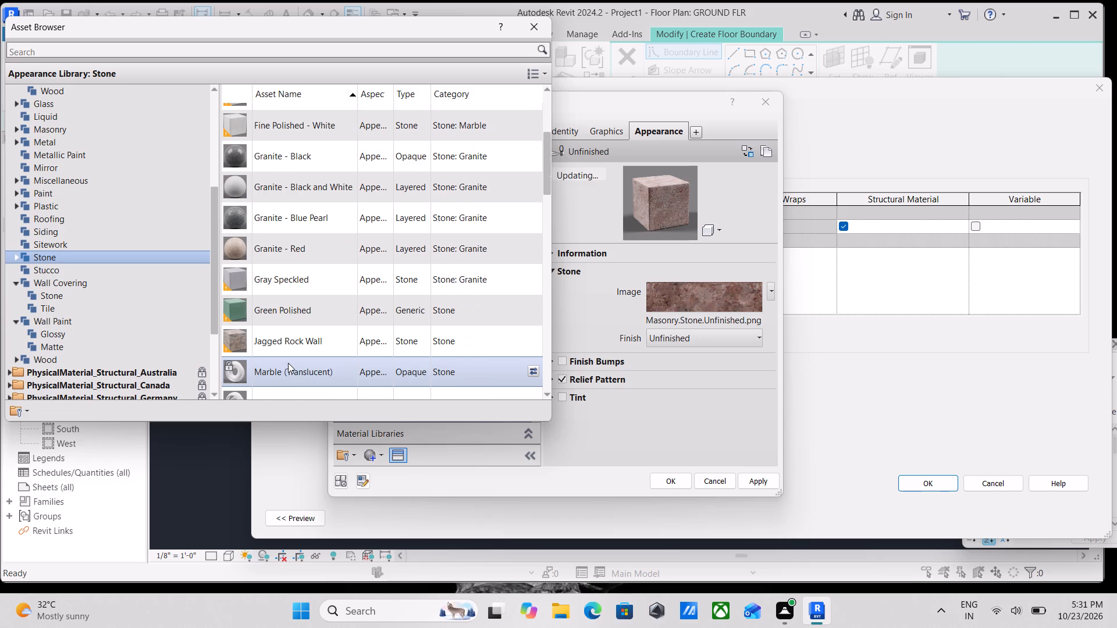
scroll(296, 351, down, 1)
scroll(296, 351, up, 7)
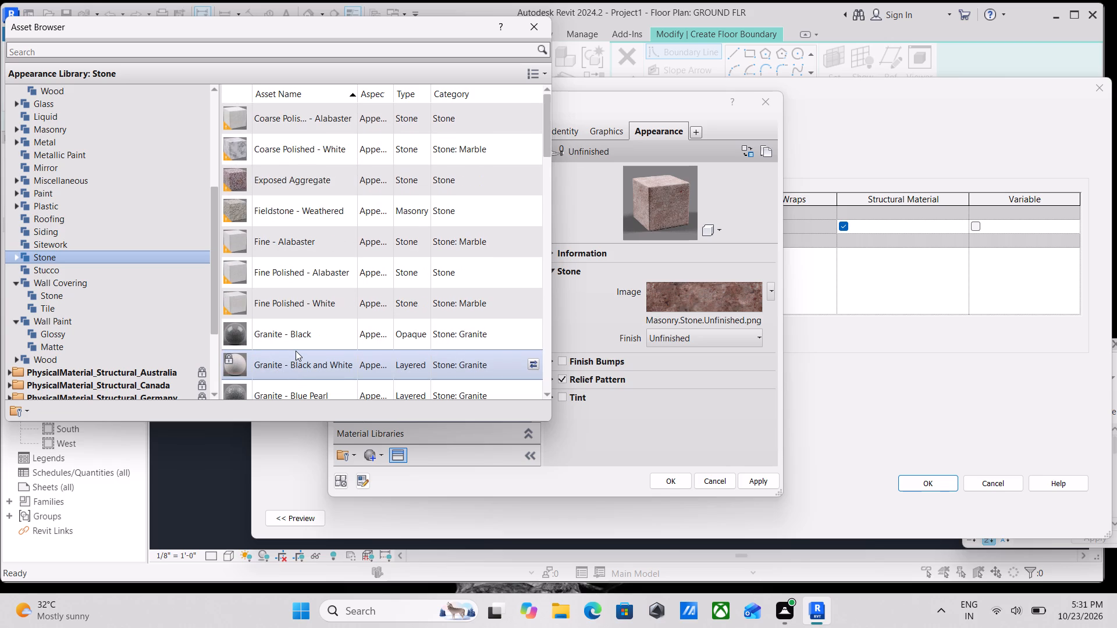
scroll(296, 351, up, 3)
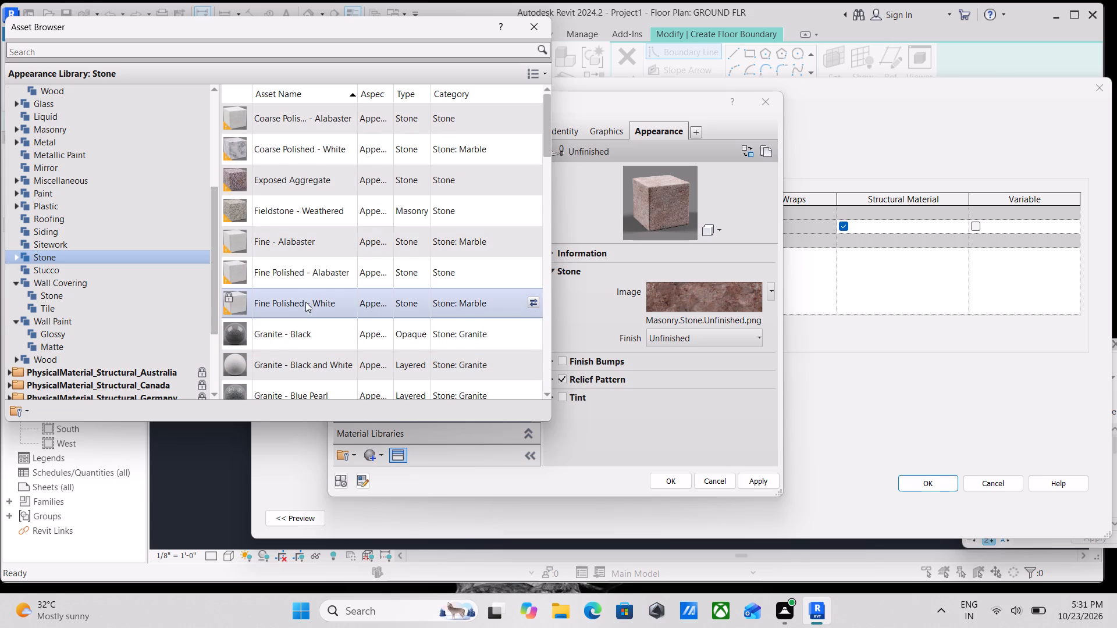
double_click(314, 305)
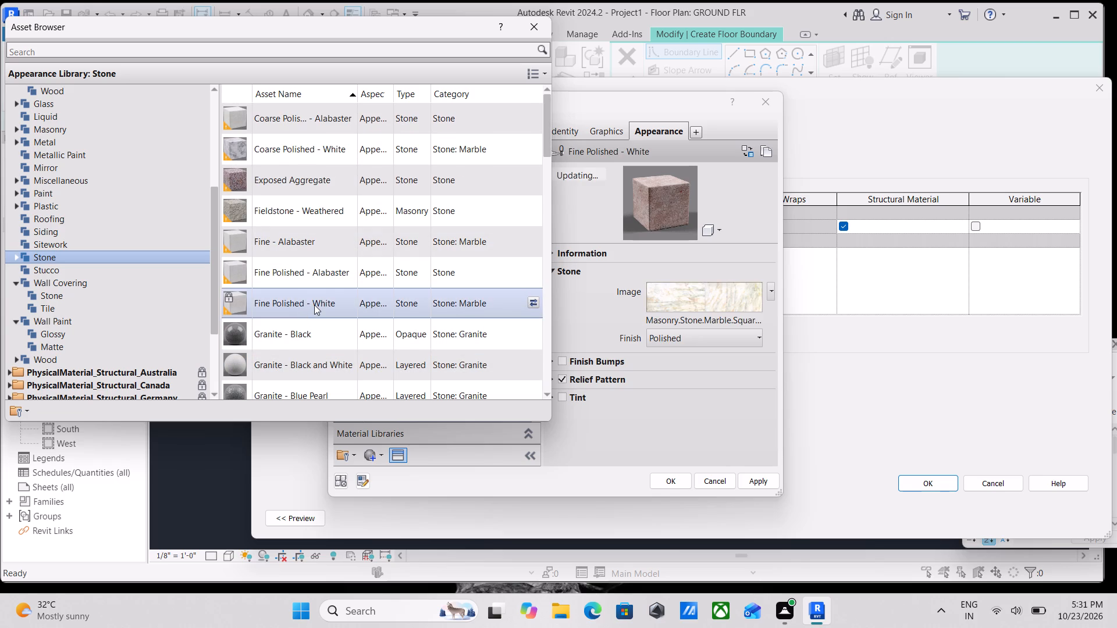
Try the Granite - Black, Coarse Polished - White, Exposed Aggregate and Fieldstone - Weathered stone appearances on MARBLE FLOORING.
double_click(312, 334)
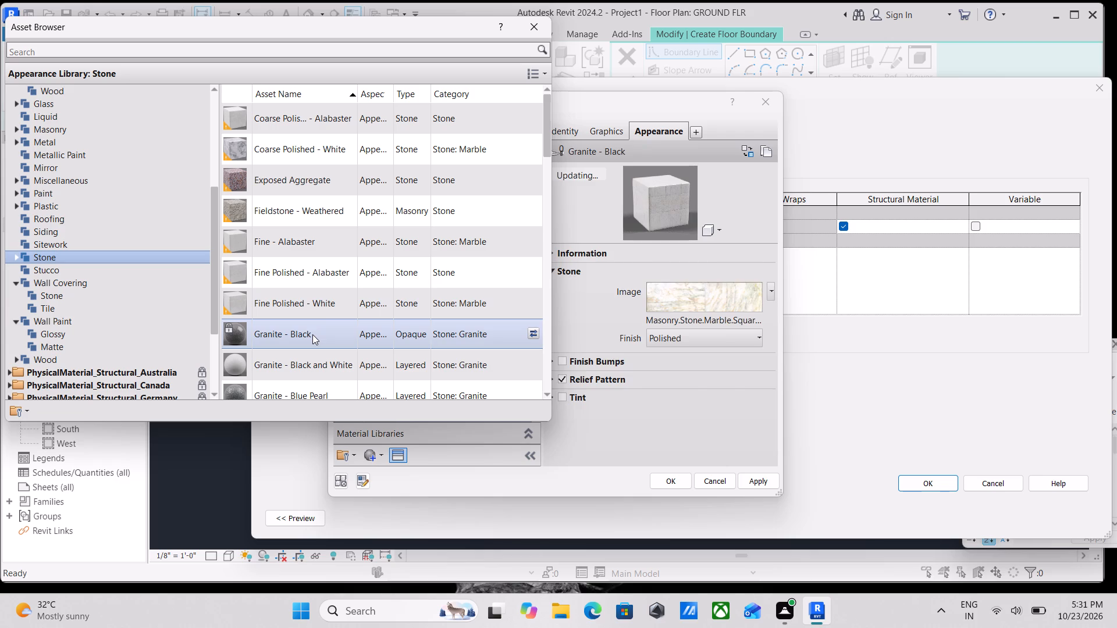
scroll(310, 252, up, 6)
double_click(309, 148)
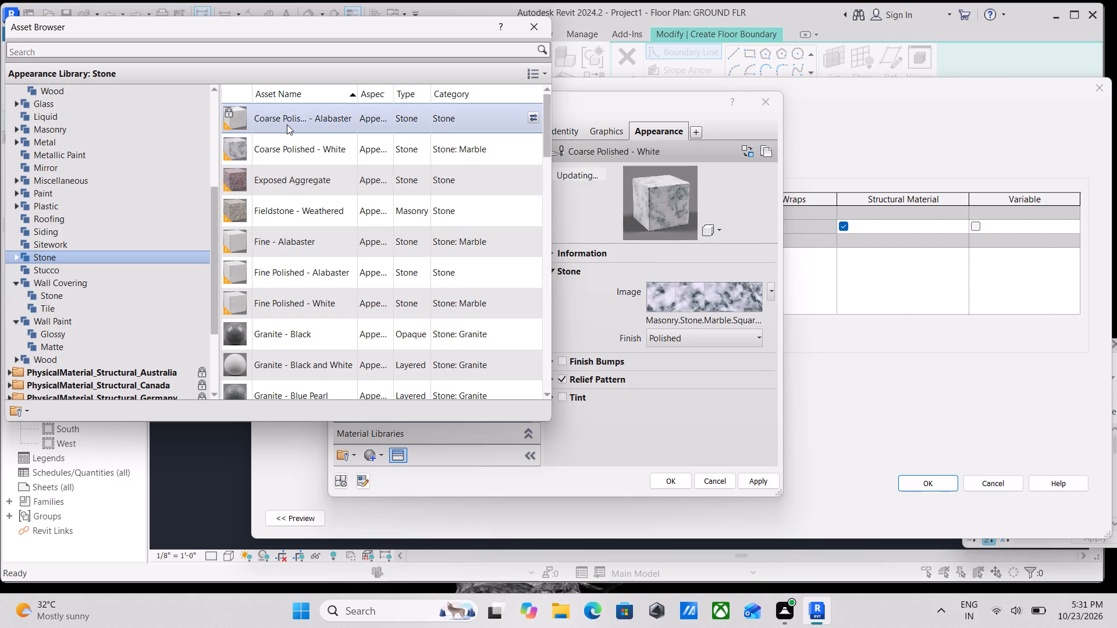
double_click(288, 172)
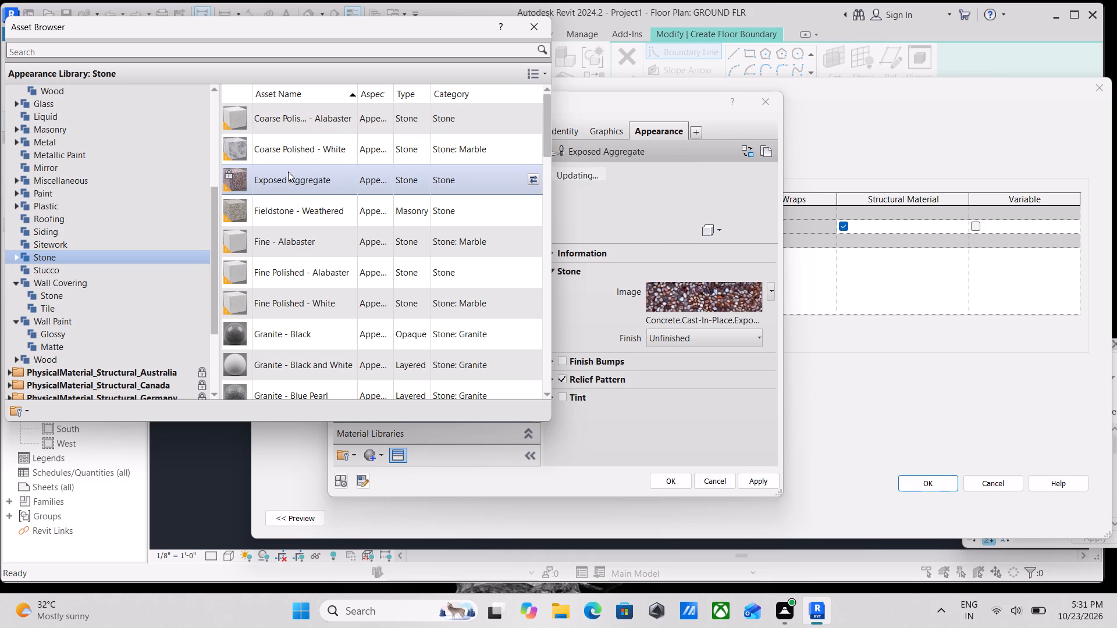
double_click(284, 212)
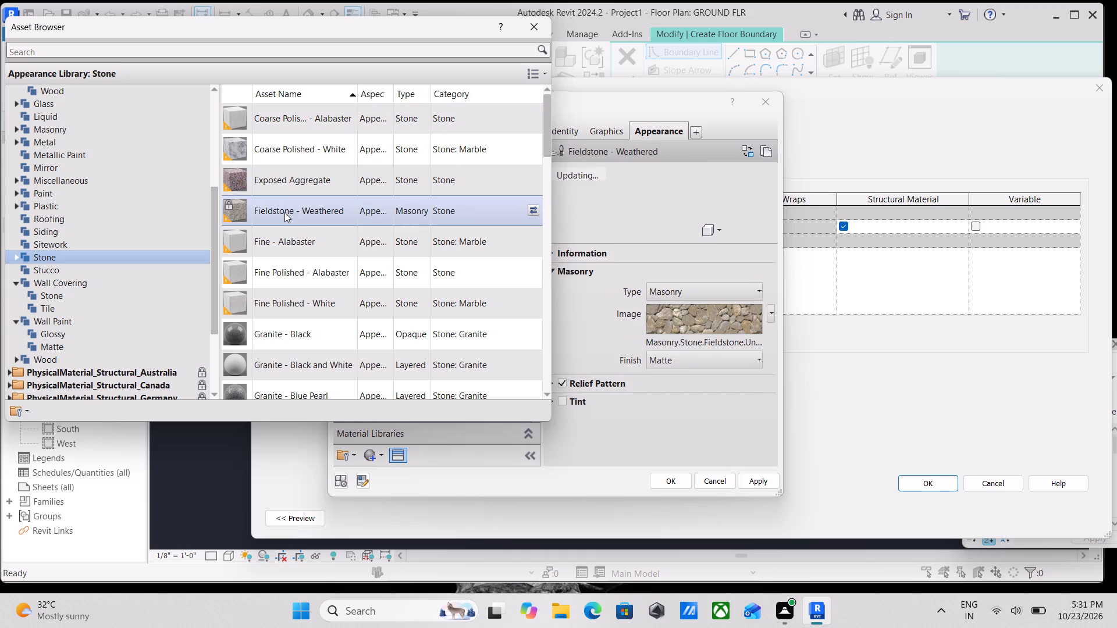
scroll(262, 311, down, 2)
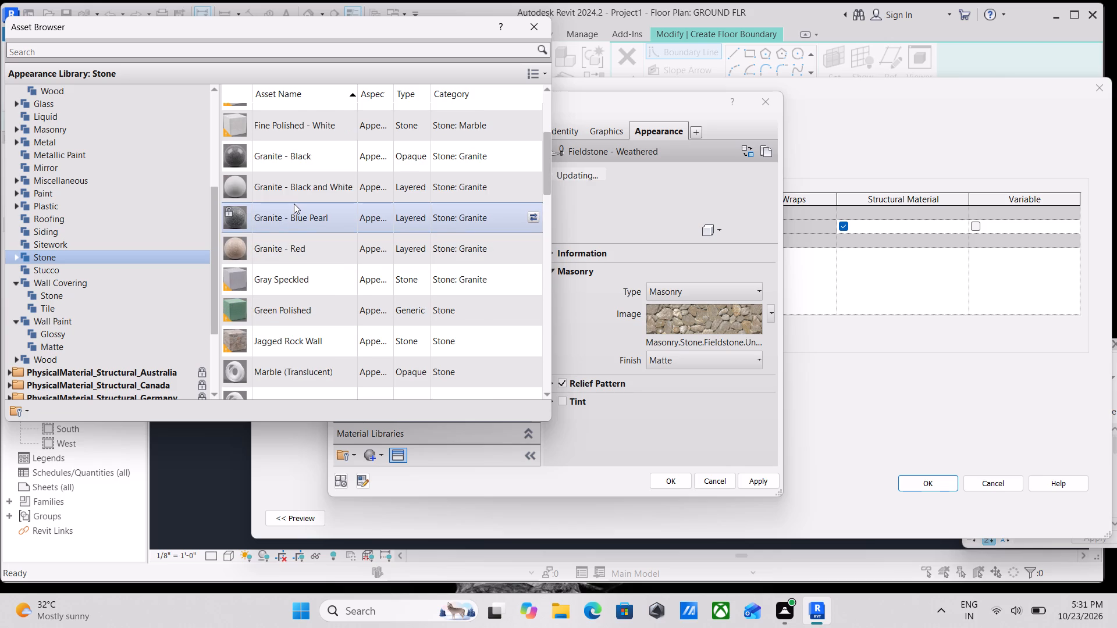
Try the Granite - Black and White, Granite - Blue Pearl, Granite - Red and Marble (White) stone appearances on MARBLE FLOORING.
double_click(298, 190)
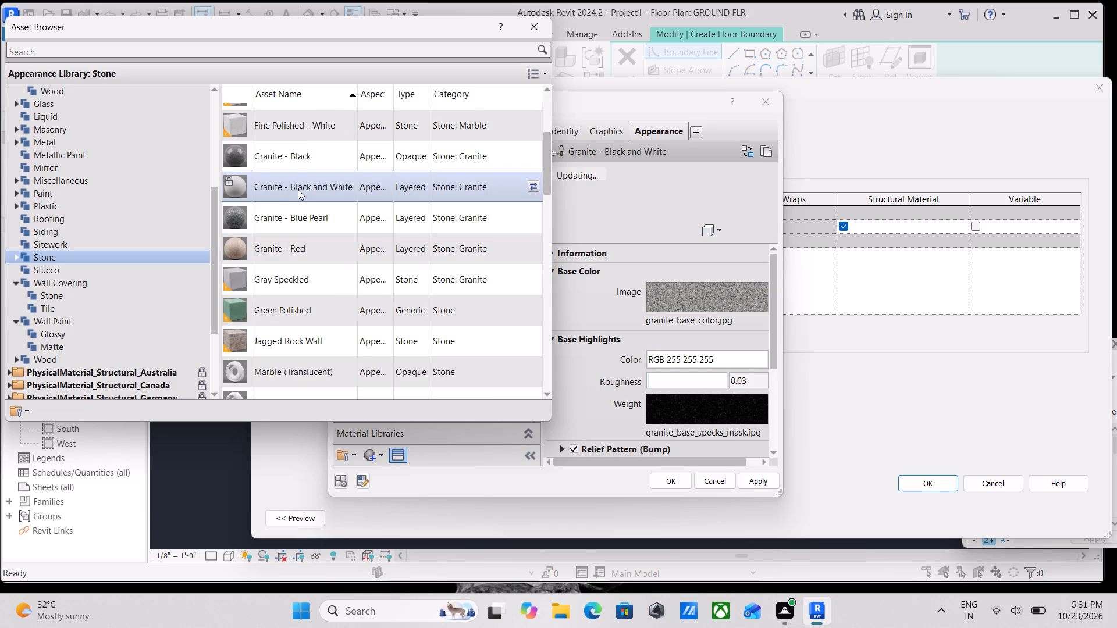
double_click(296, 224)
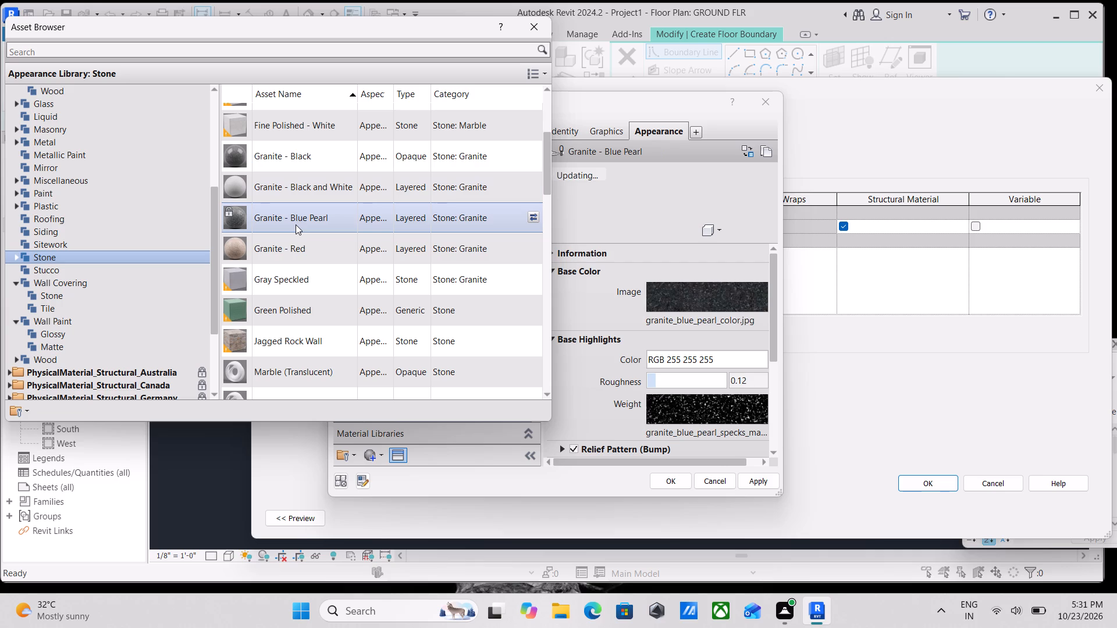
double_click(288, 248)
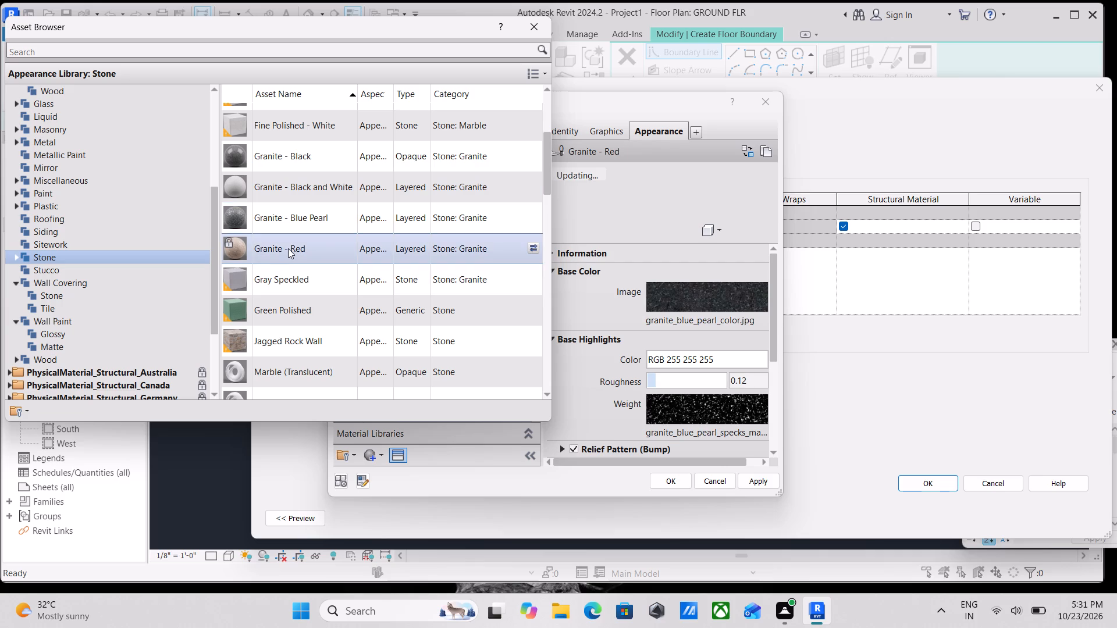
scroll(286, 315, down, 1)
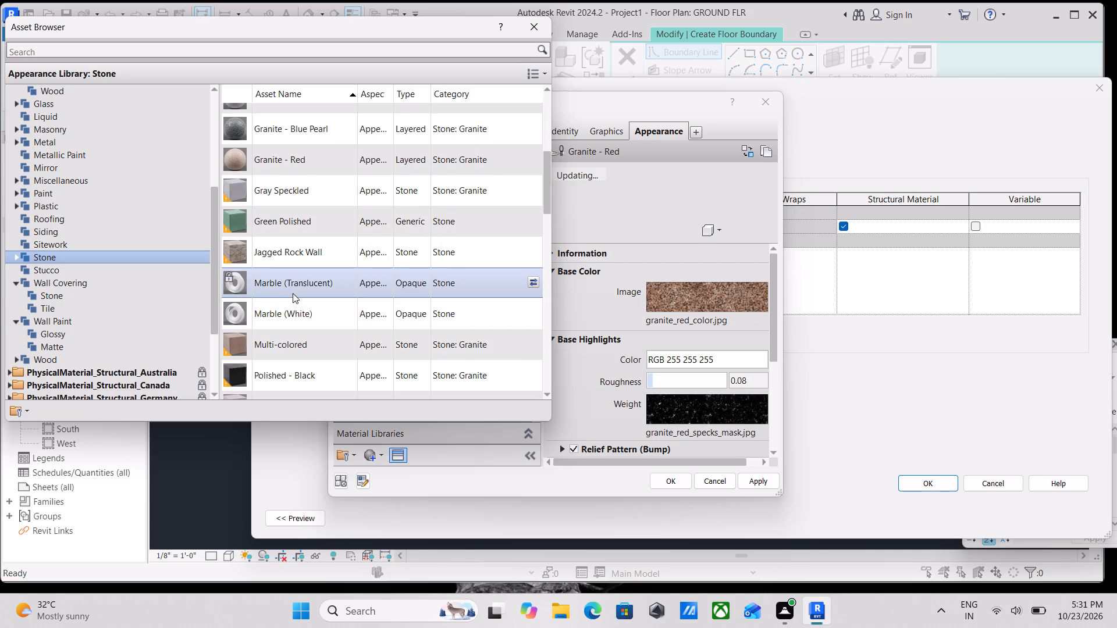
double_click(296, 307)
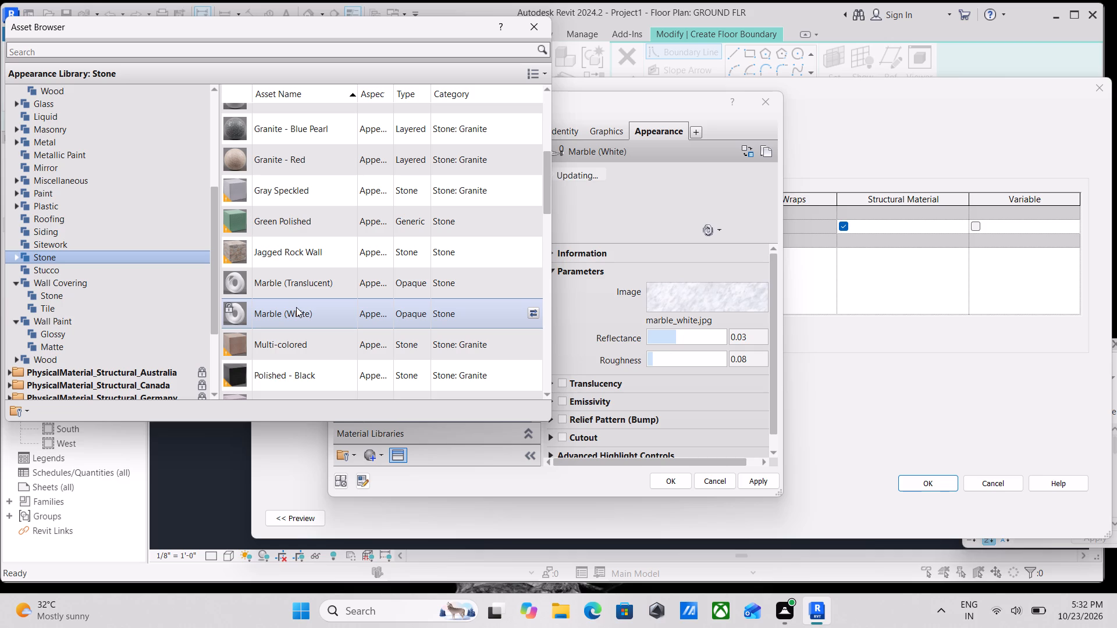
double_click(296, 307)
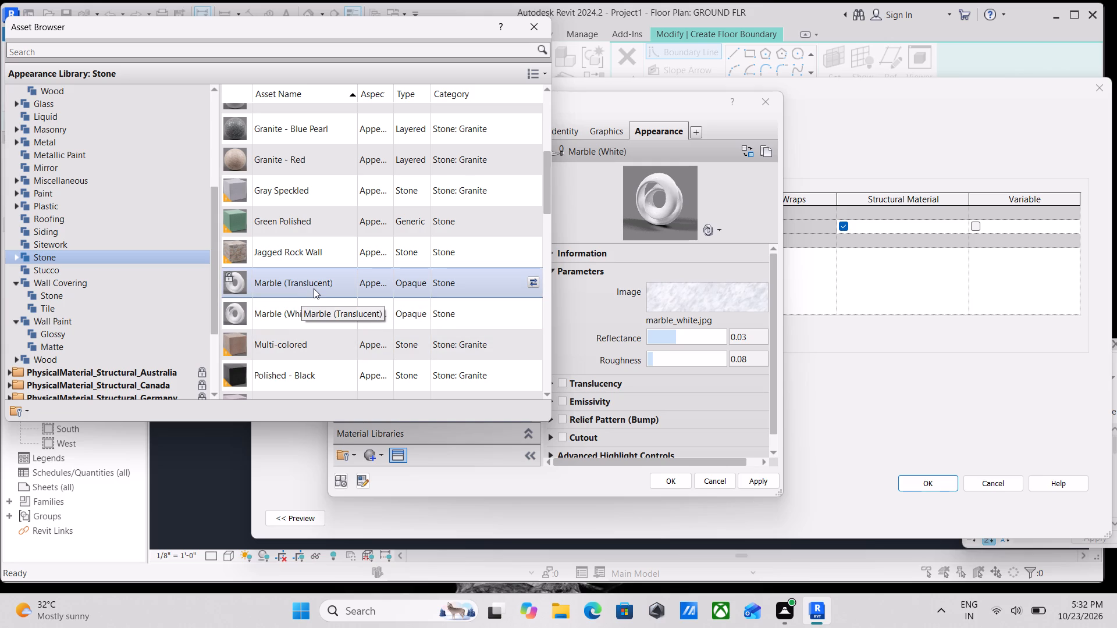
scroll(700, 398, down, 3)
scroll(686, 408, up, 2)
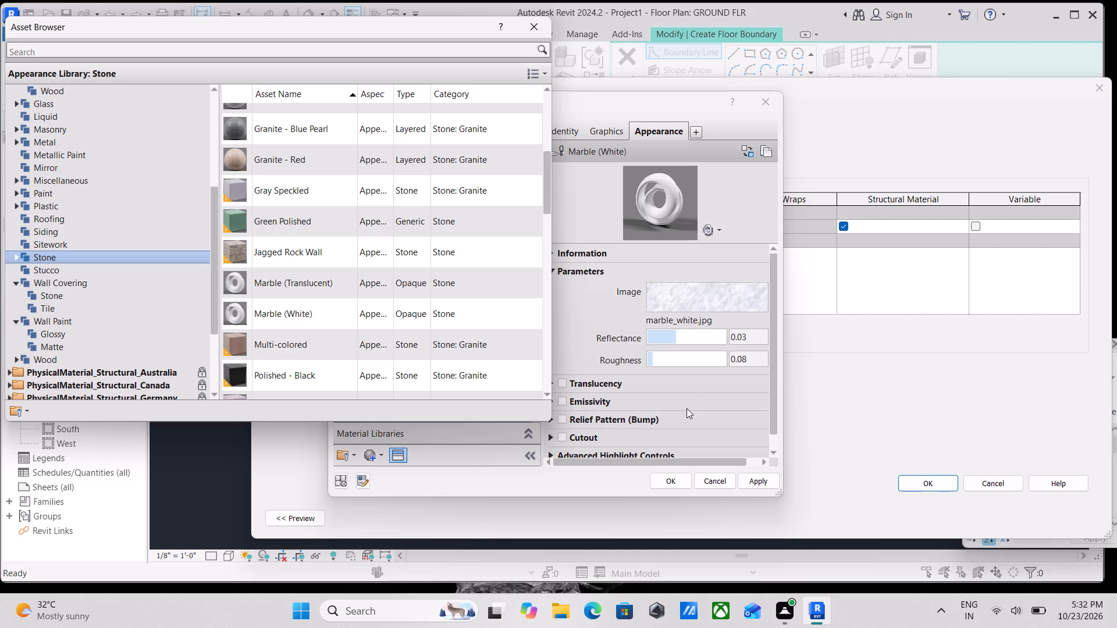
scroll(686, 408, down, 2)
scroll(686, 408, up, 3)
Replace the MARBLE FLOORING material's appearance with the Granite - Black and White asset from the Stone category.
scroll(276, 225, up, 5)
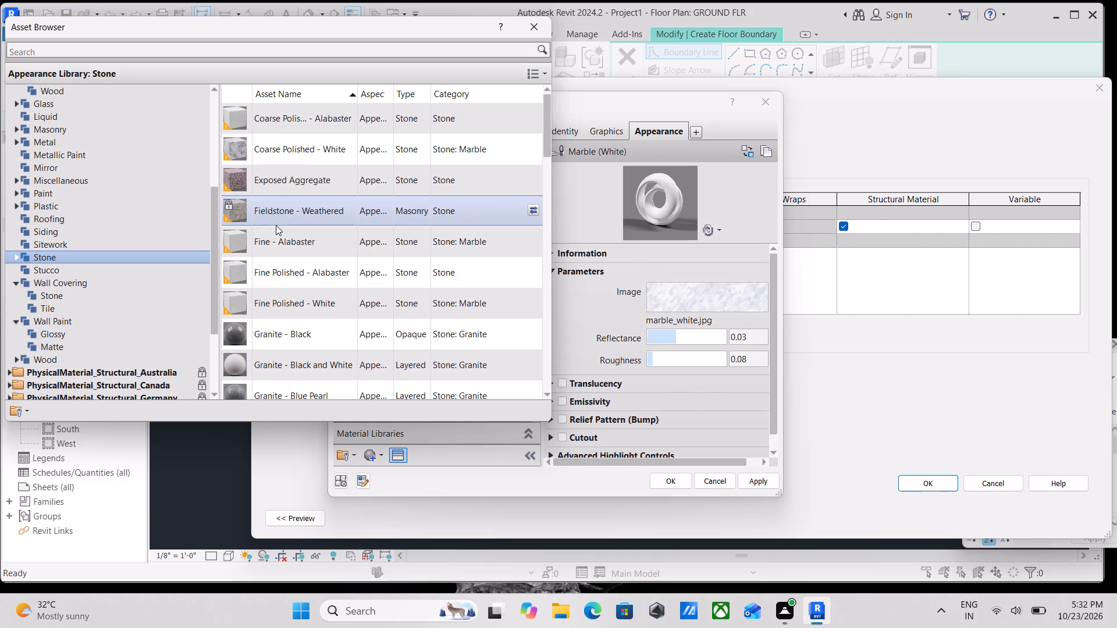
scroll(328, 261, down, 1)
triple_click(351, 270)
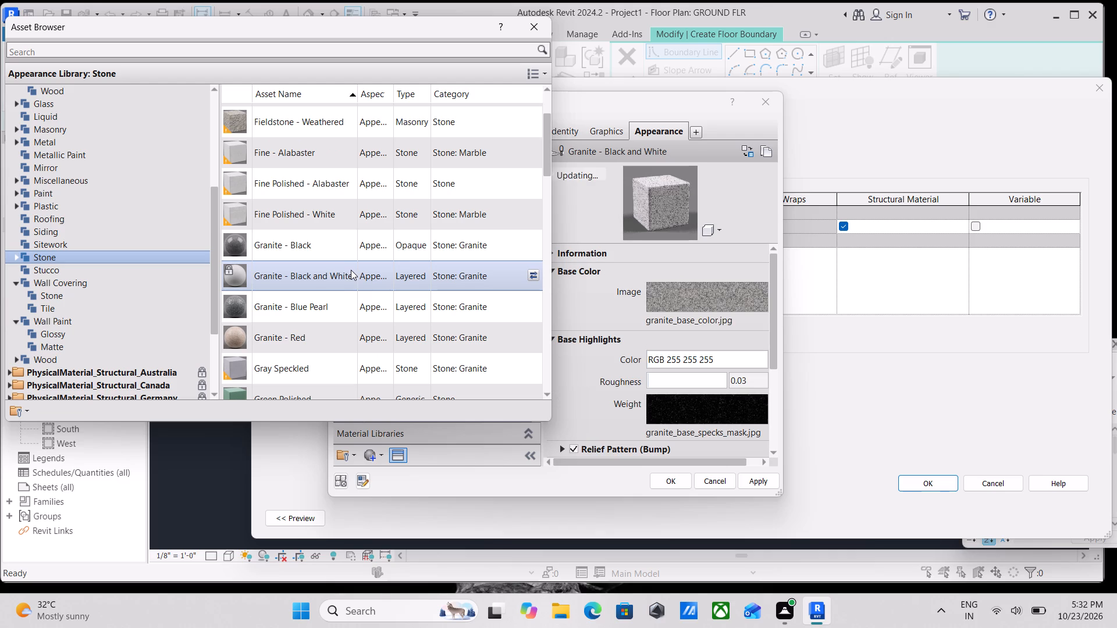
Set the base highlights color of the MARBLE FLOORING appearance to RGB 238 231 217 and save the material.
click(722, 361)
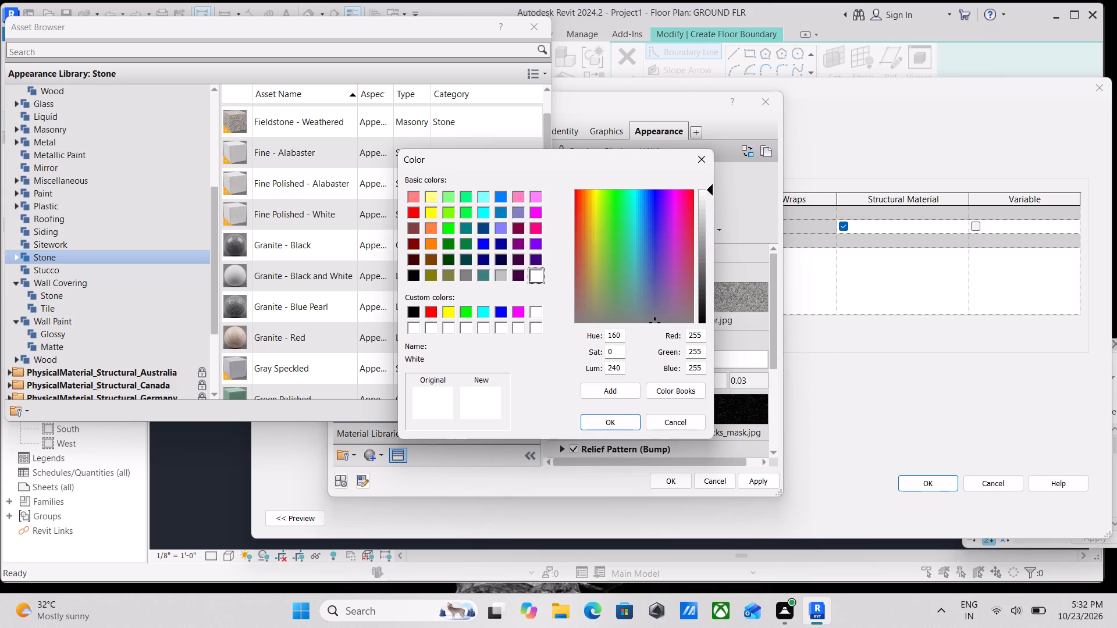
drag(705, 331, 654, 349)
text(238)
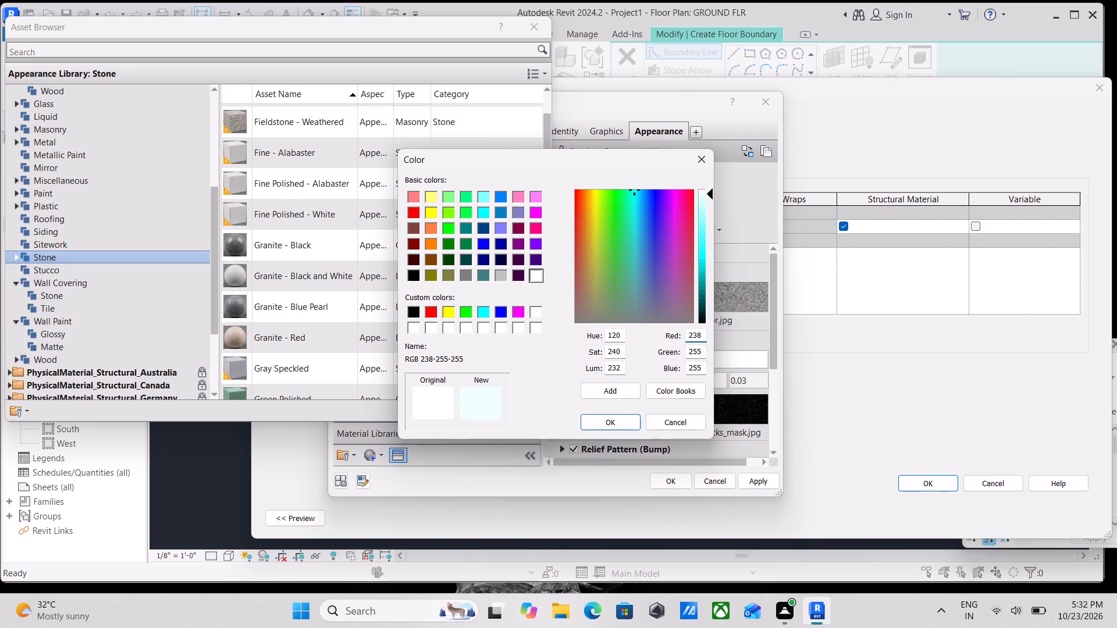
drag(703, 352, 669, 354)
text(231)
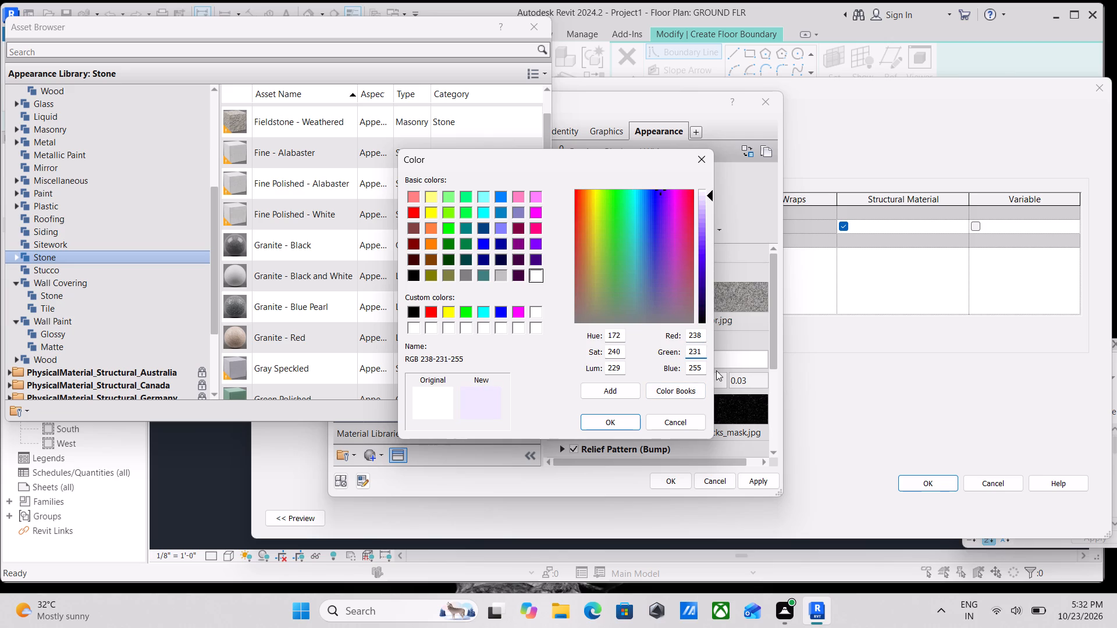
drag(703, 368, 664, 370)
text(217)
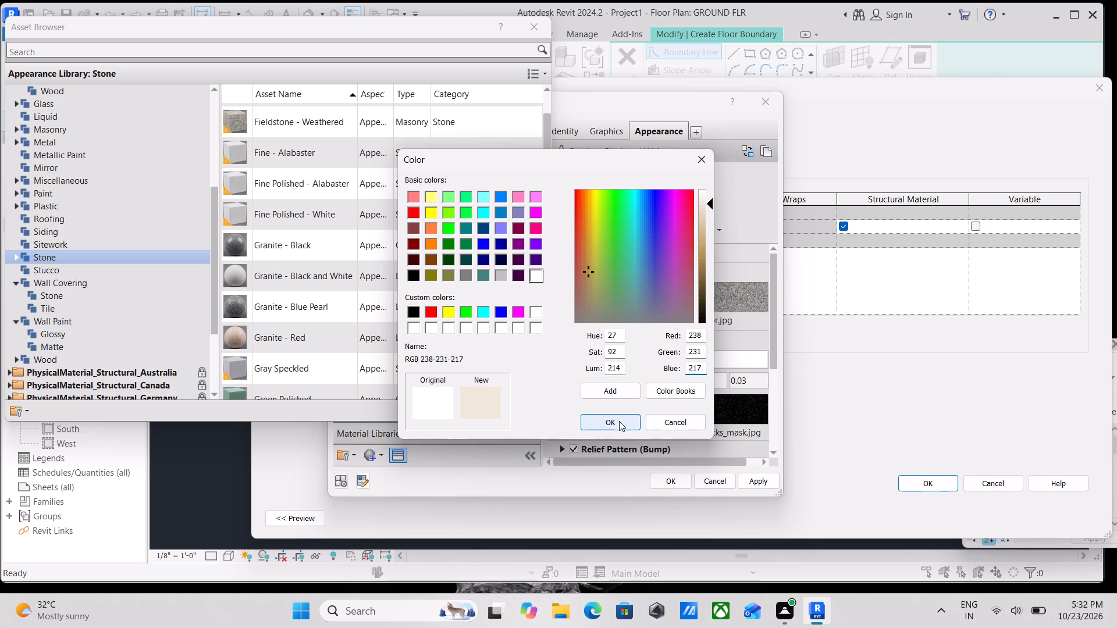
click(619, 423)
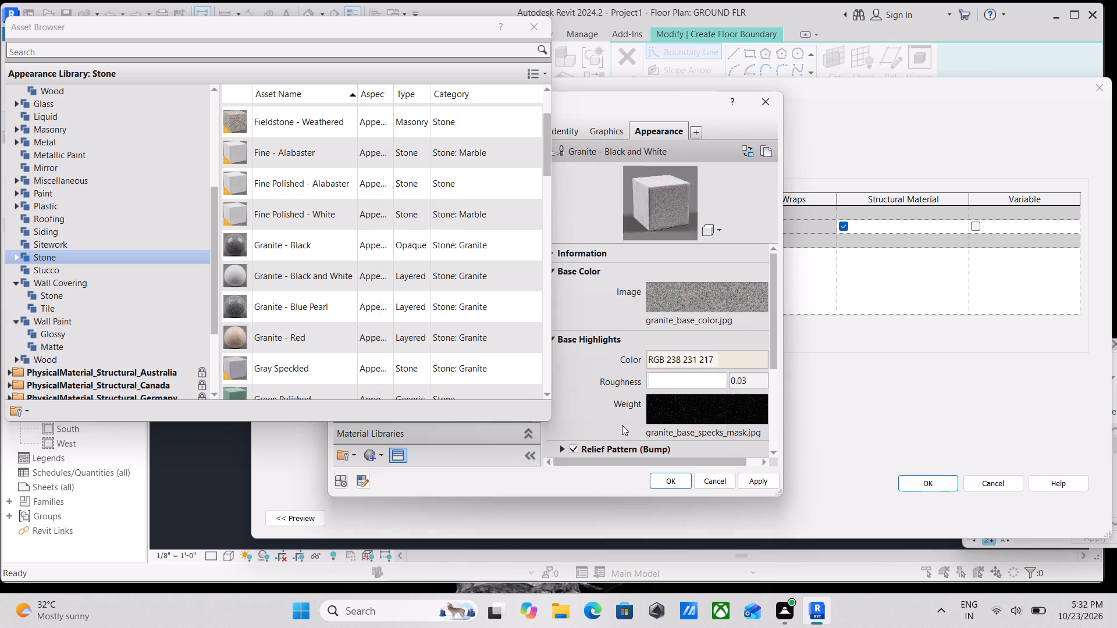
click(757, 482)
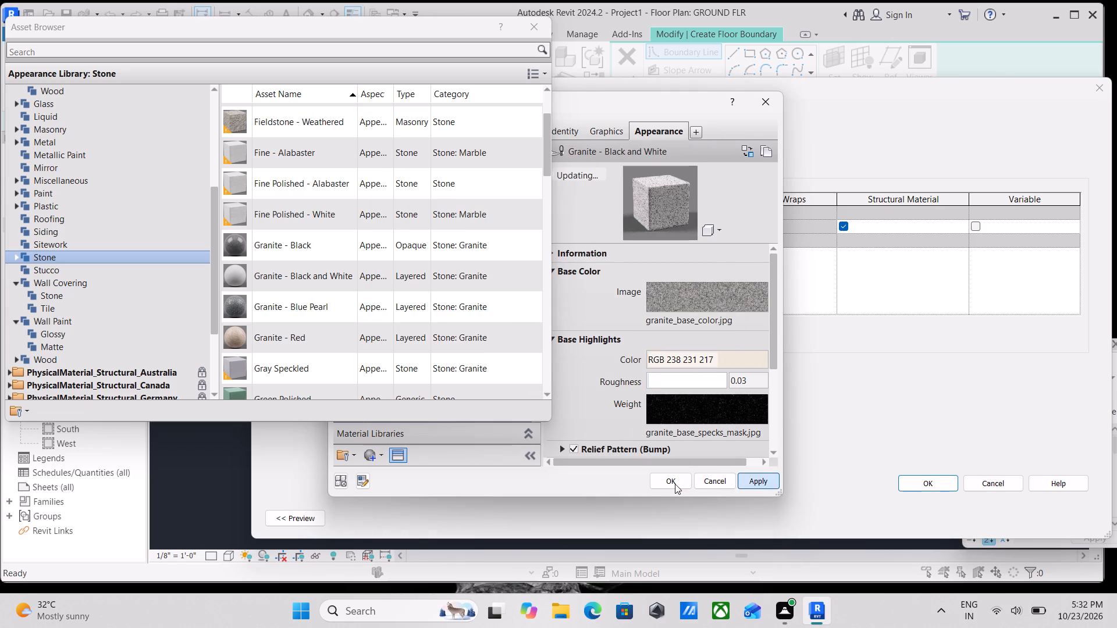
click(663, 482)
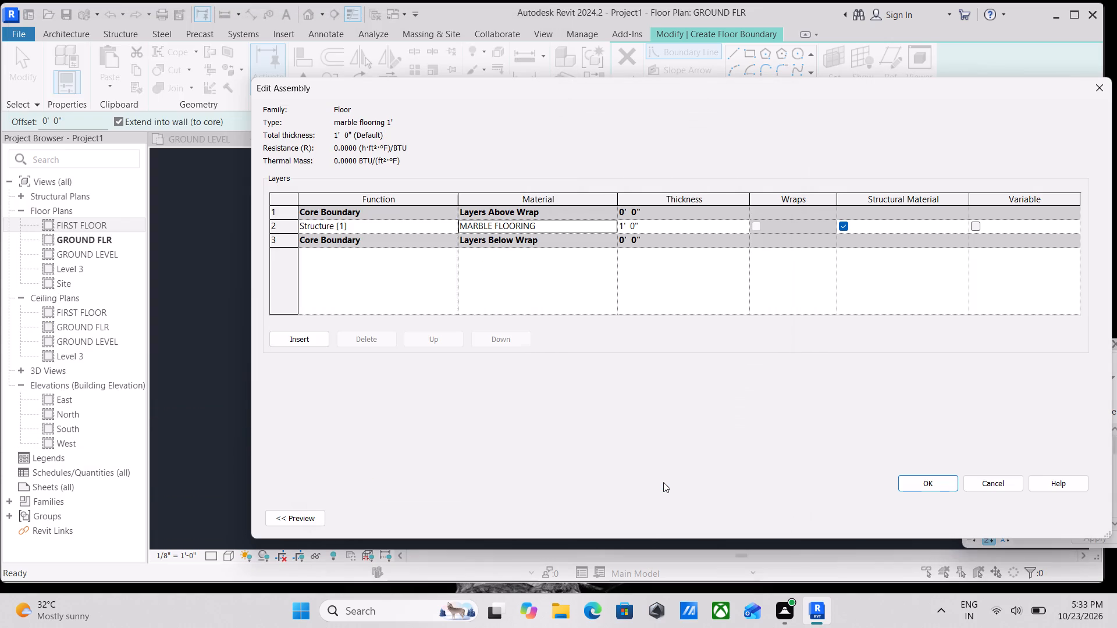
Accept the layer structure and type properties of the marble flooring 1' floor type and return to the boundary sketch.
click(907, 483)
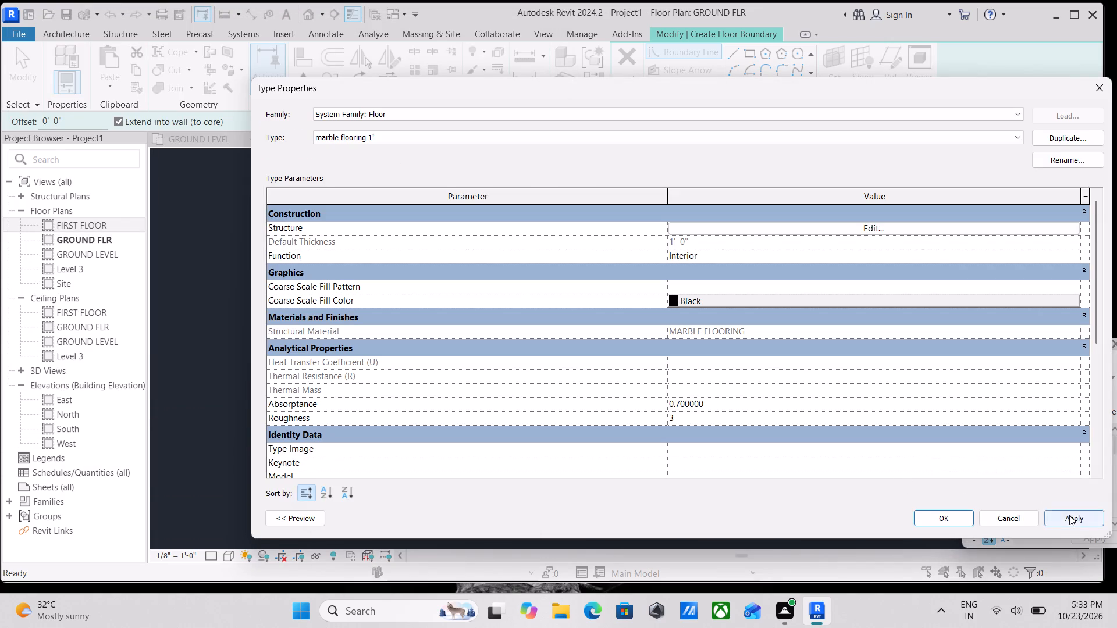
click(1069, 515)
click(926, 519)
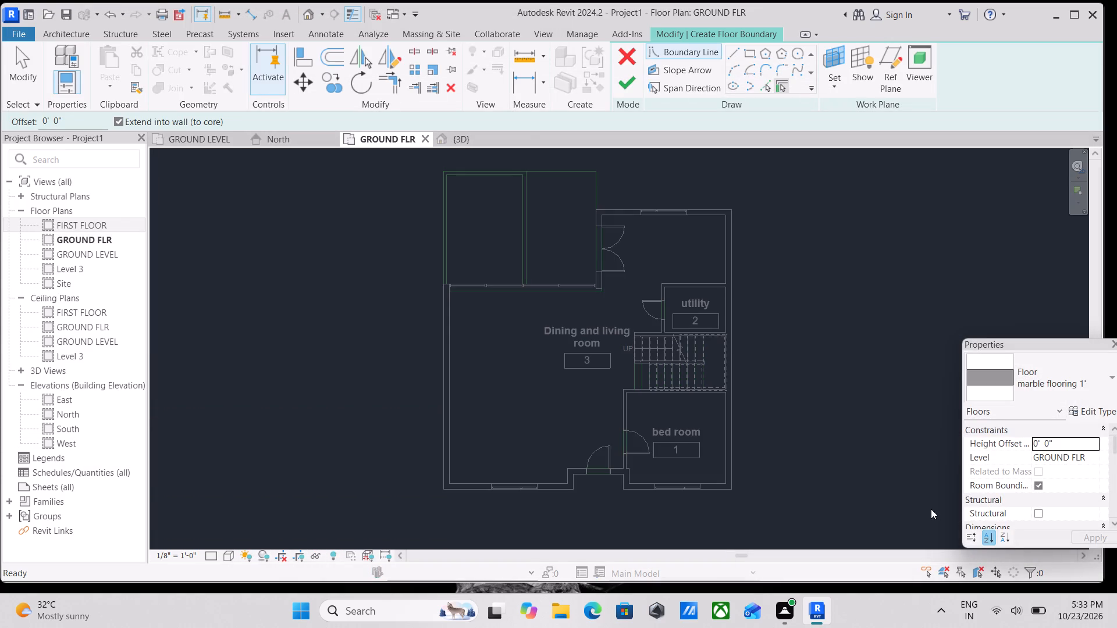
Draw floor boundary lines from the south-west outer corner, 26'-9" north along the outer wall and about 19'-9 1/2" east along the curtain wall.
scroll(624, 313, up, 1)
scroll(520, 339, up, 3)
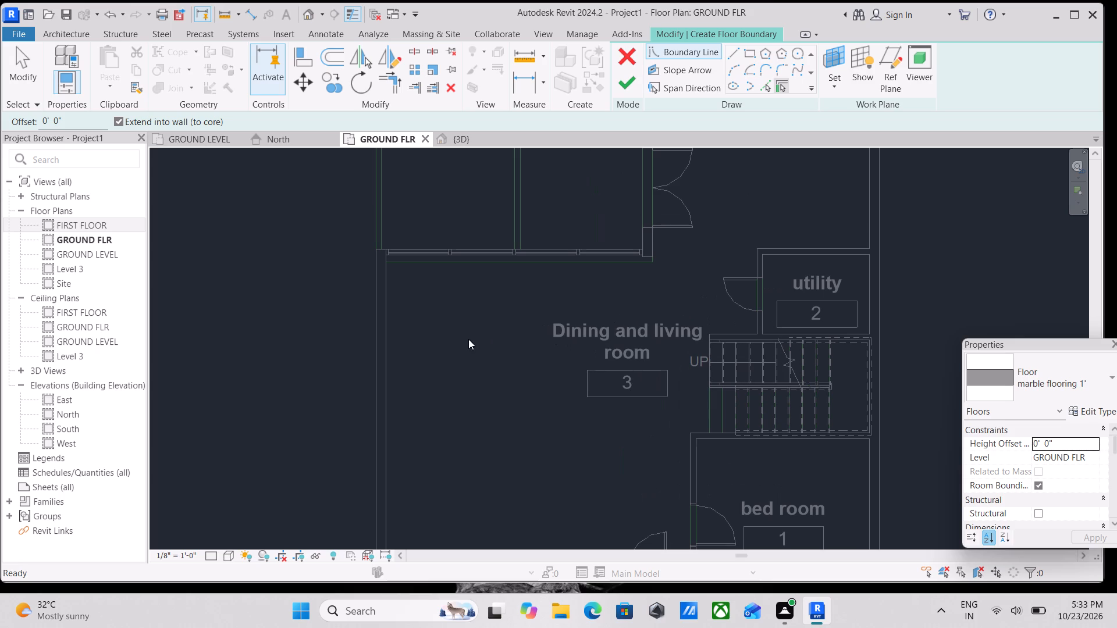
scroll(722, 171, down, 2)
middle_drag(720, 185, 720, 265)
scroll(734, 245, down, 1)
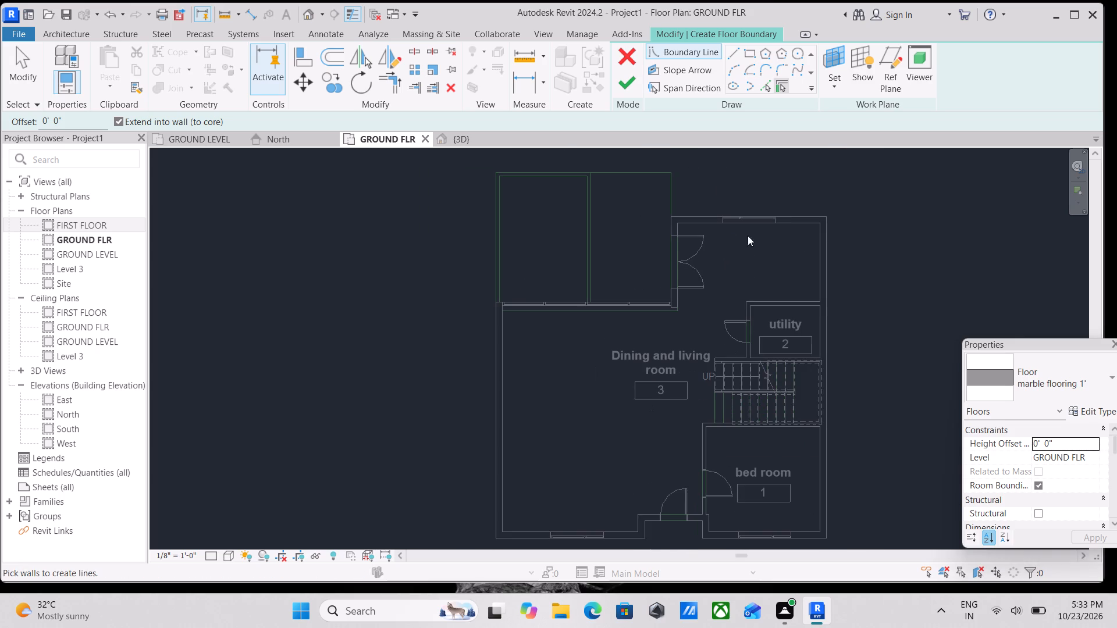
middle_drag(786, 206, 780, 247)
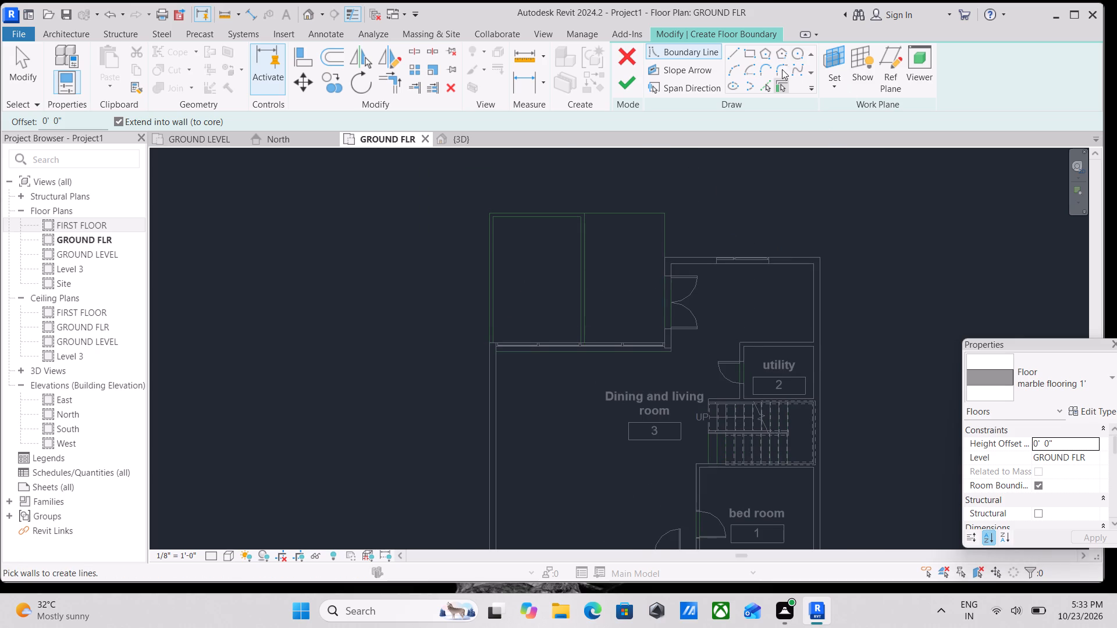
click(732, 54)
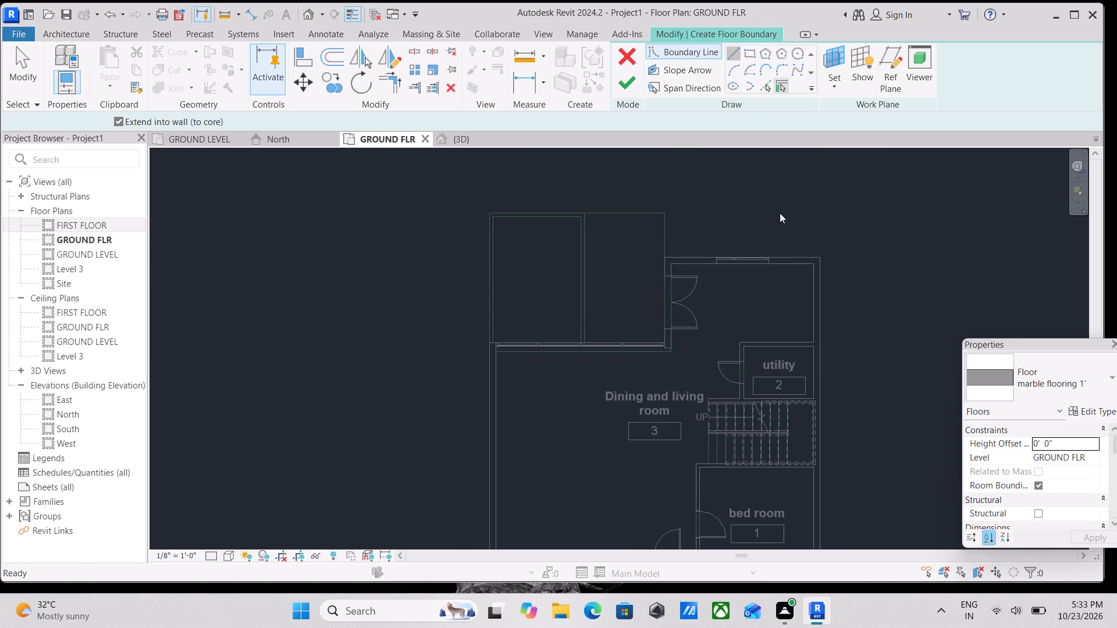
scroll(743, 382, down, 2)
middle_drag(743, 382, 741, 268)
scroll(595, 403, up, 3)
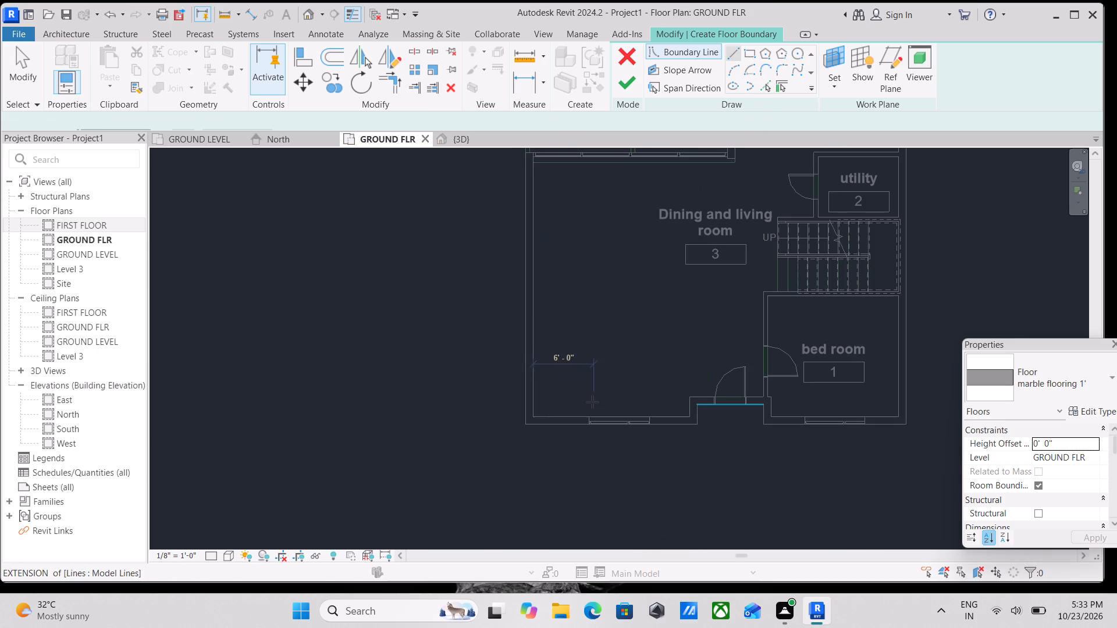
scroll(530, 419, down, 3)
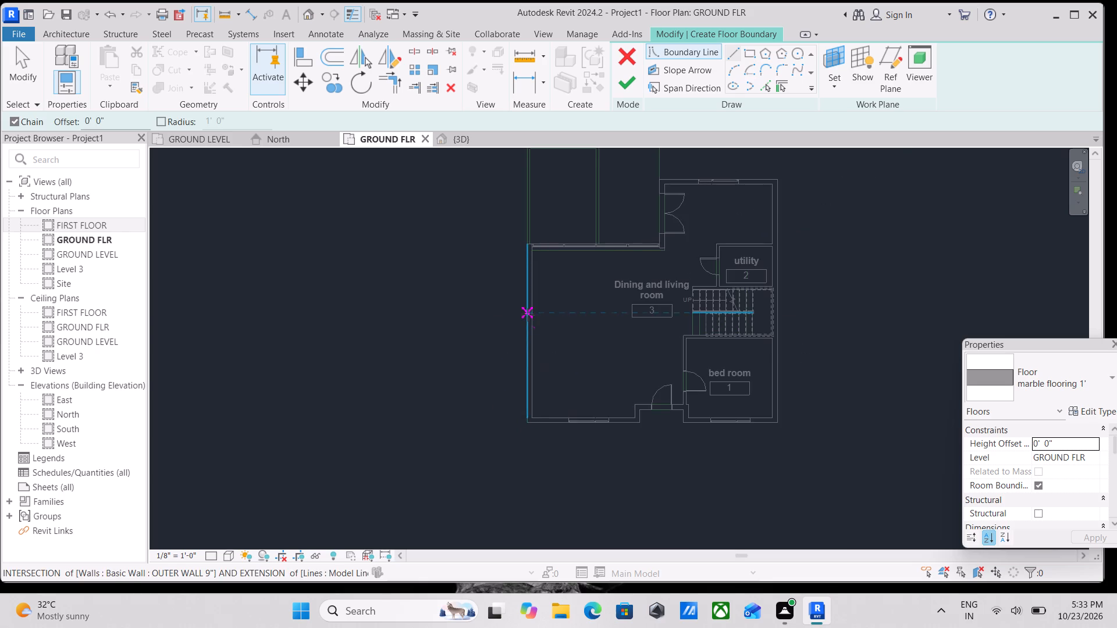
scroll(528, 315, down, 1)
middle_drag(528, 317, 526, 373)
scroll(529, 449, up, 1)
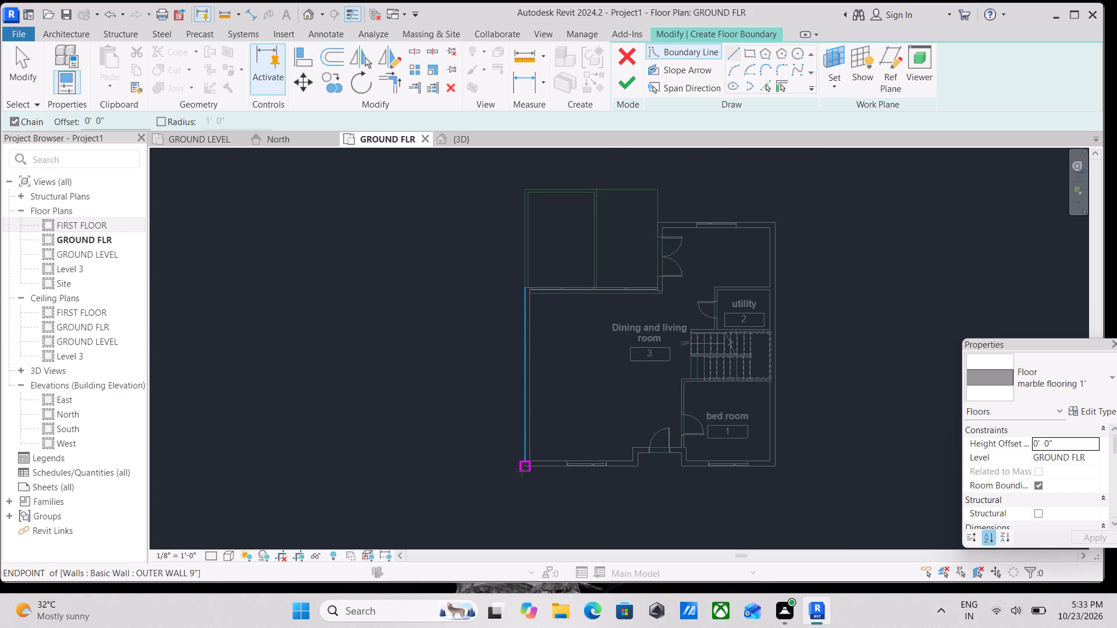
click(522, 470)
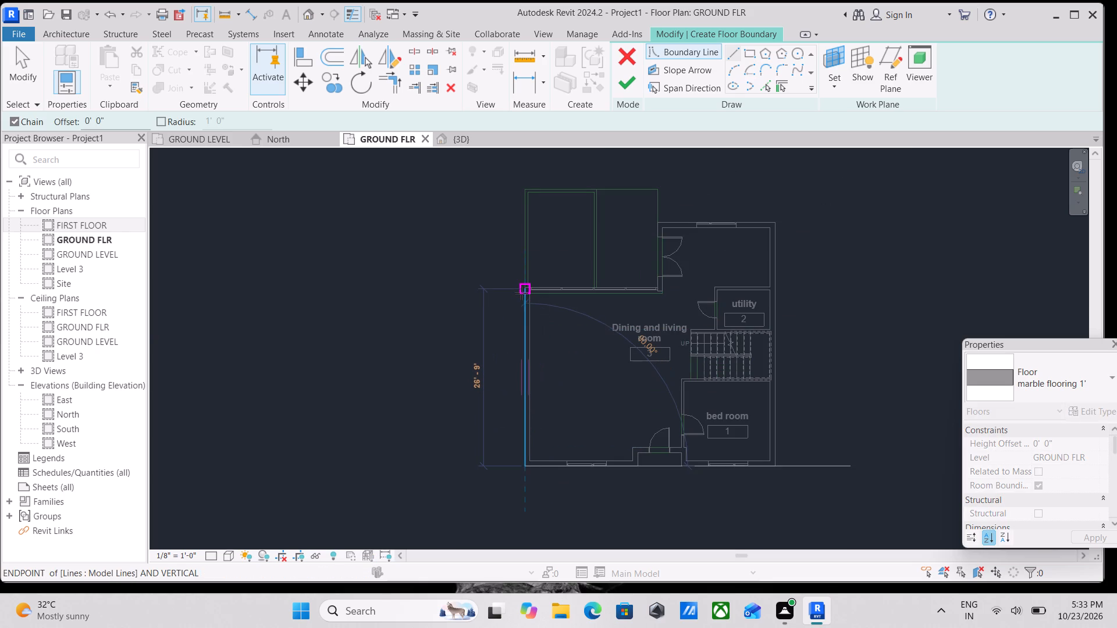
scroll(521, 293, up, 3)
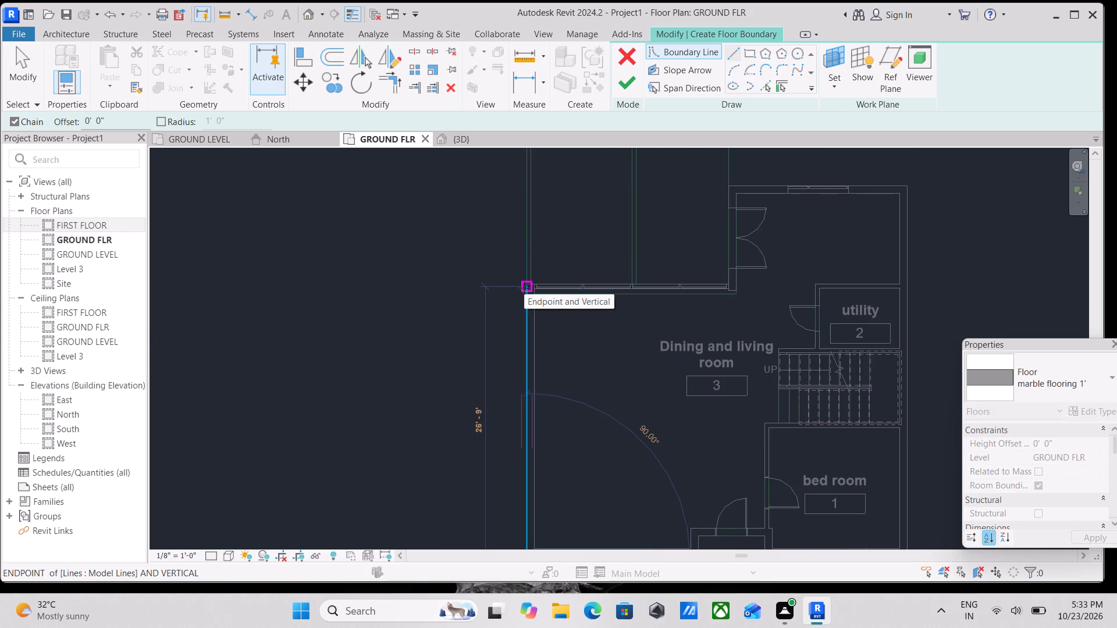
scroll(524, 288, up, 3)
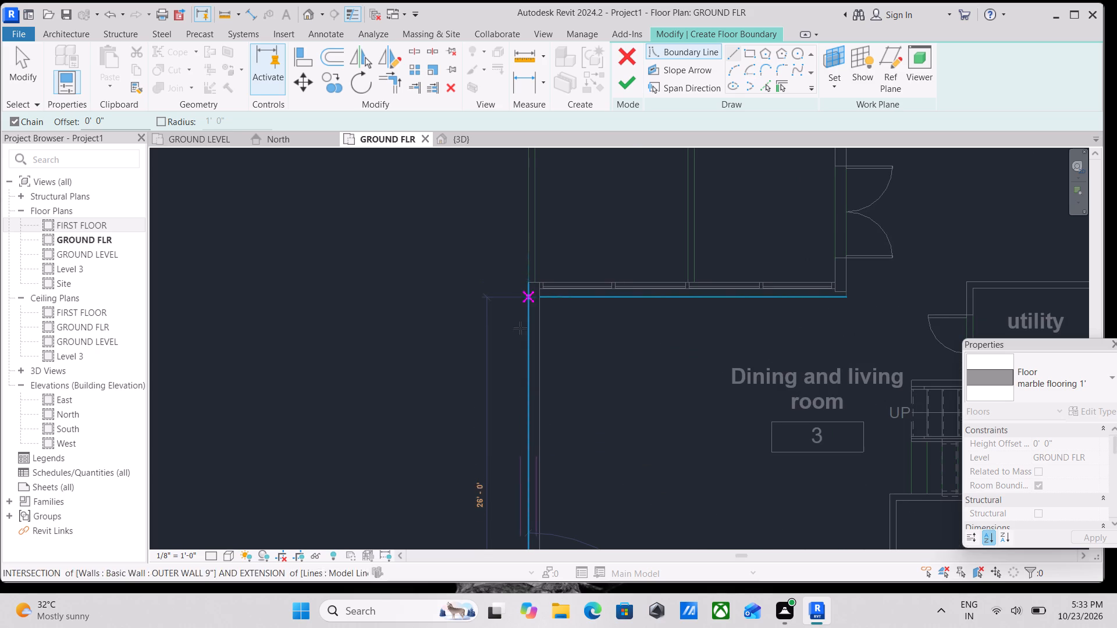
click(530, 280)
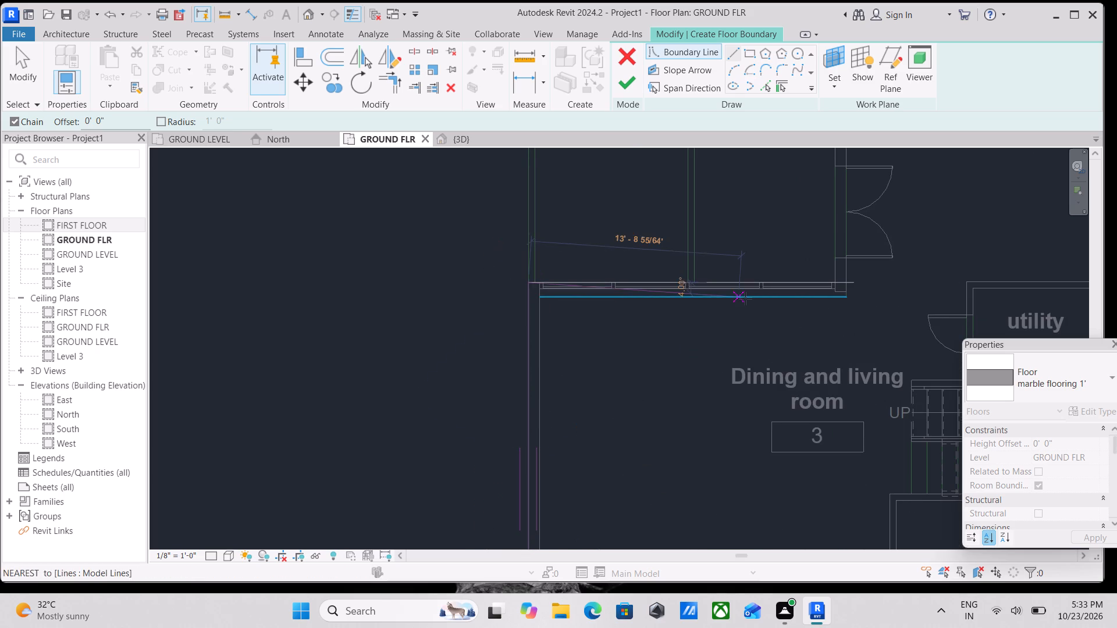
middle_drag(745, 298, 558, 411)
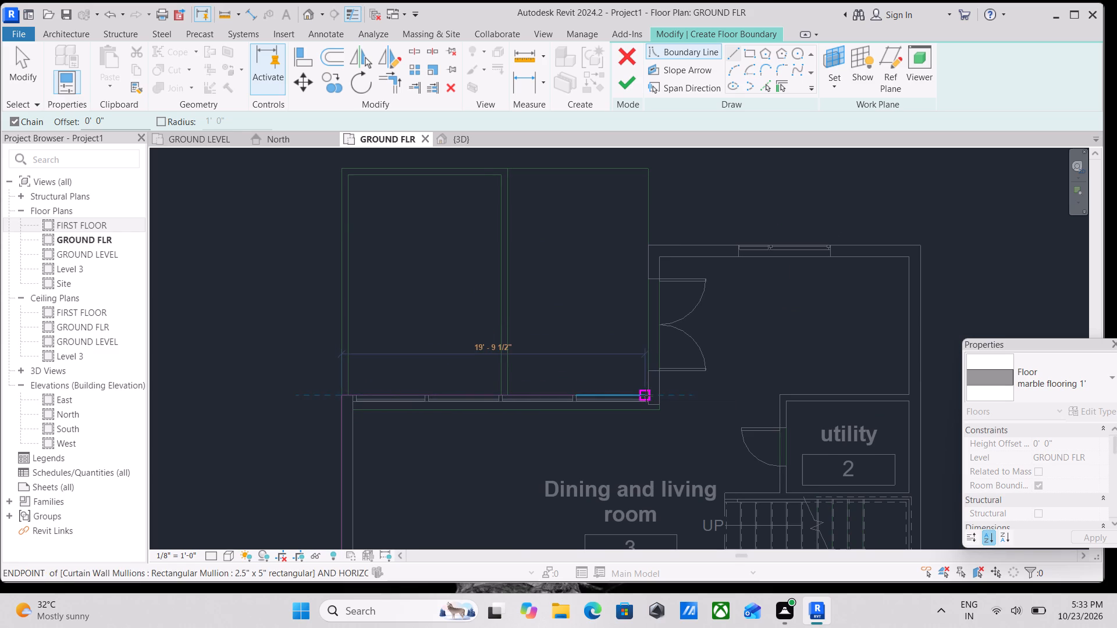
click(646, 395)
scroll(648, 398, up, 3)
key(Escape)
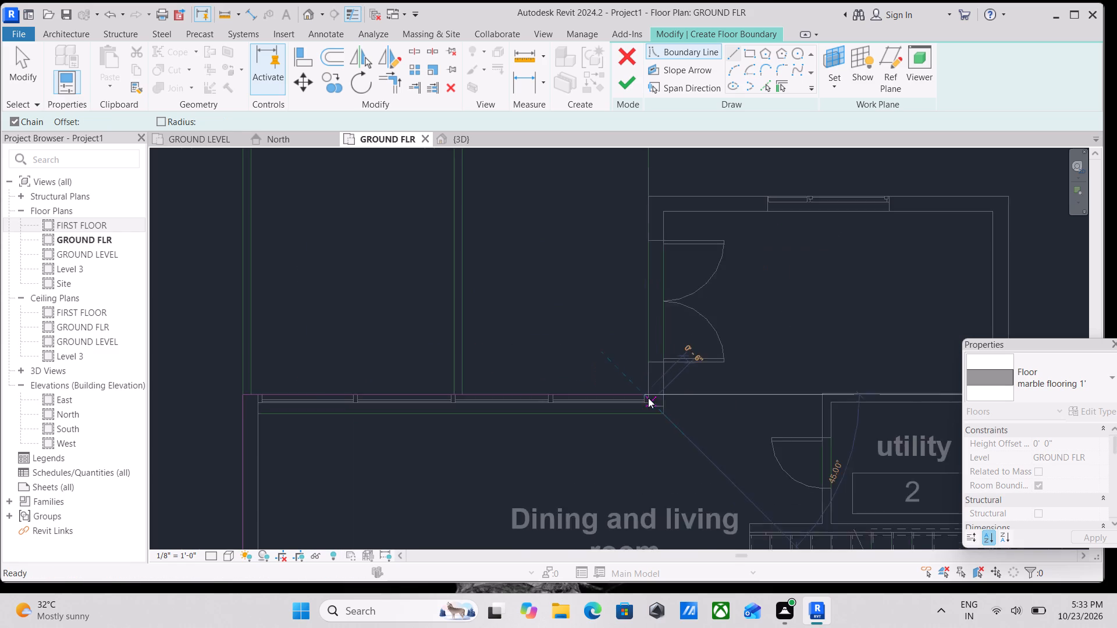
key(Escape)
key(Escape)
Stretch the east end of the curtain wall boundary line to the outer face of the wall with the double door.
scroll(616, 404, up, 2)
click(627, 390)
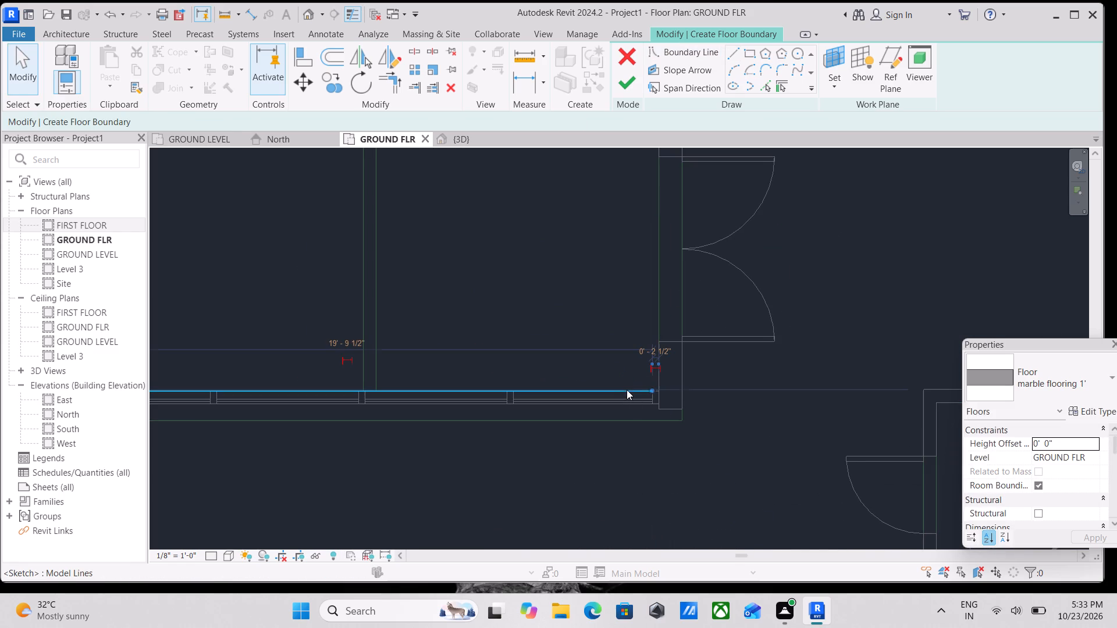
drag(652, 390, 664, 391)
key(Escape)
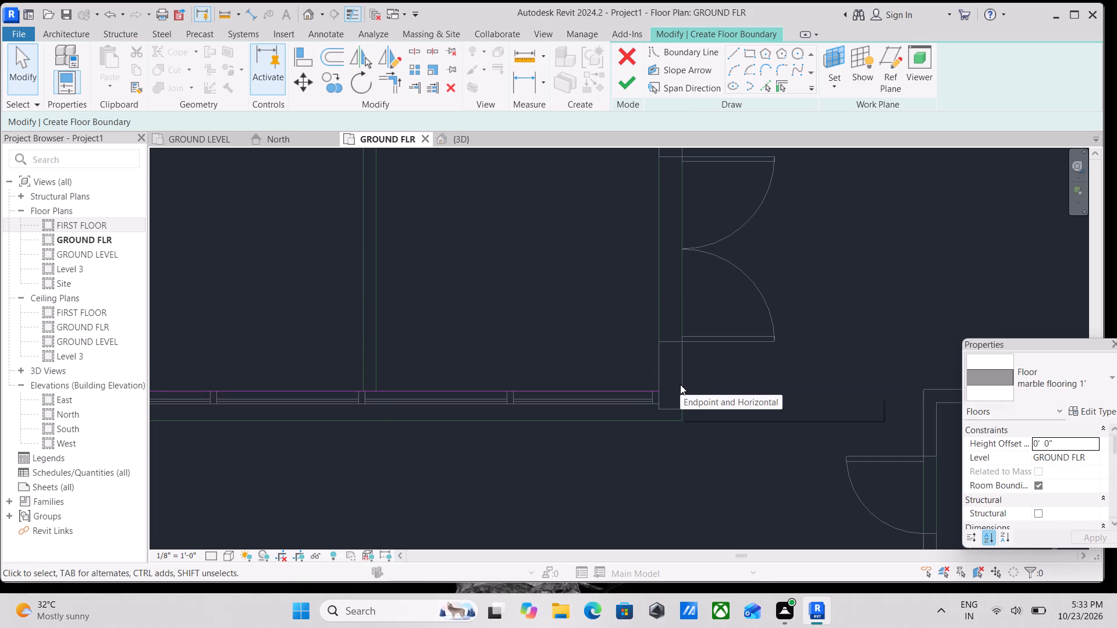
Continue the boundary from that endpoint north along the double-door wall to its outer corner, and 17'-9" east along the north wall.
key(l)
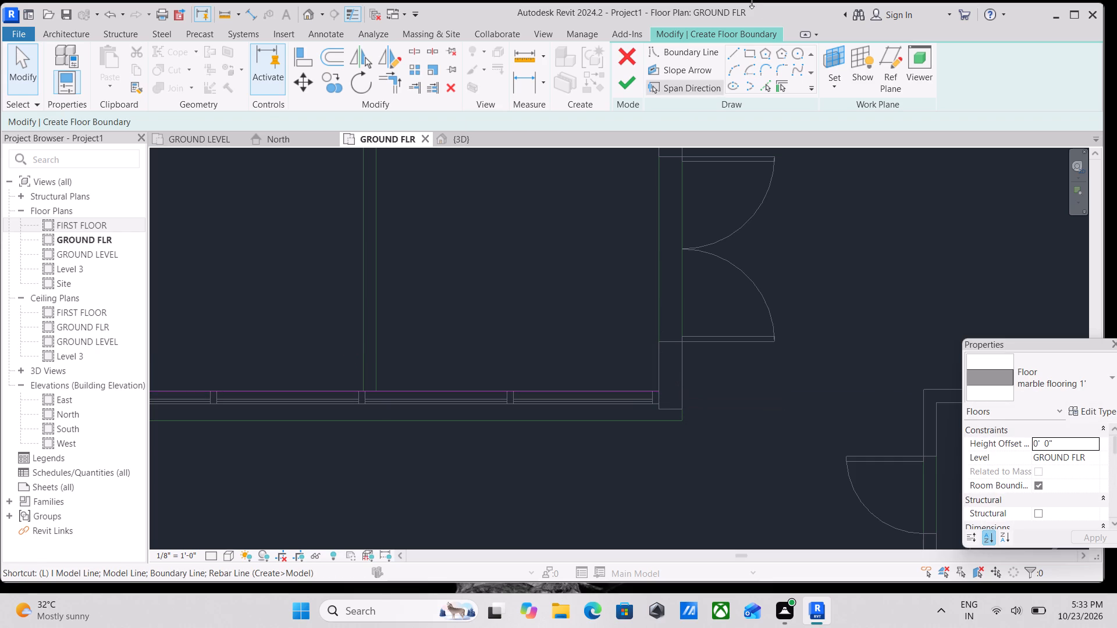
click(725, 48)
click(740, 55)
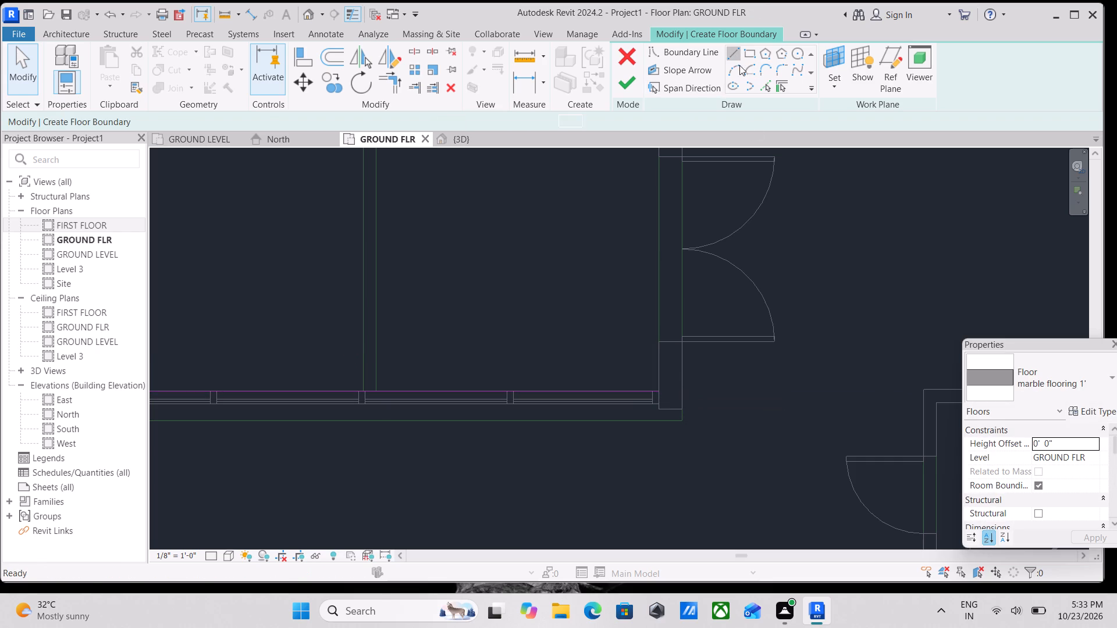
click(659, 392)
scroll(702, 202, down, 1)
middle_drag(699, 208, 681, 394)
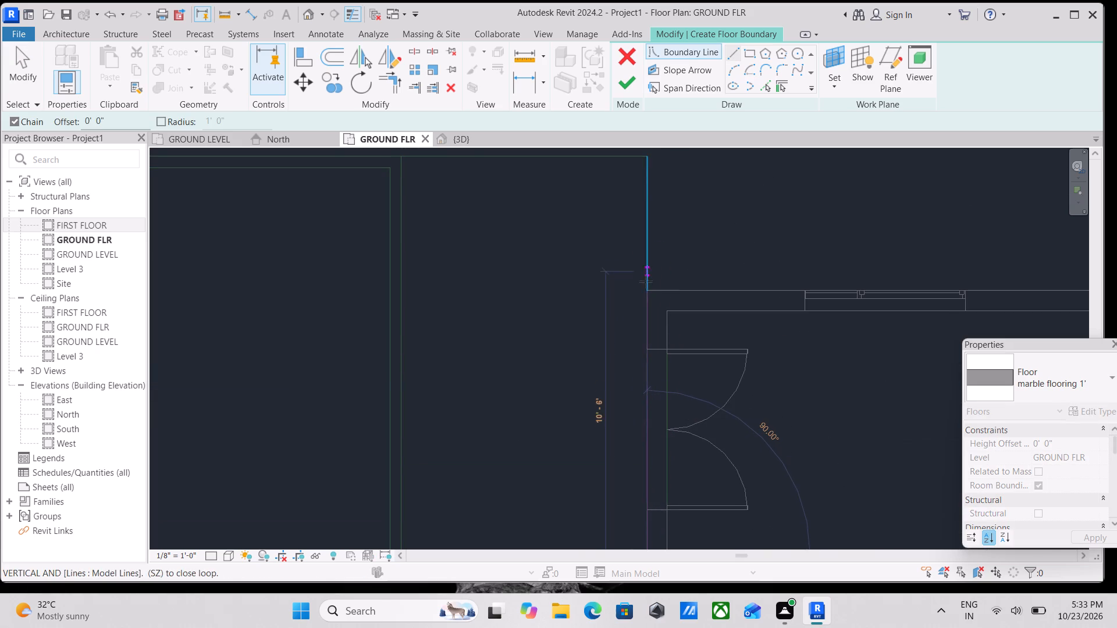
click(647, 292)
middle_drag(796, 295, 410, 280)
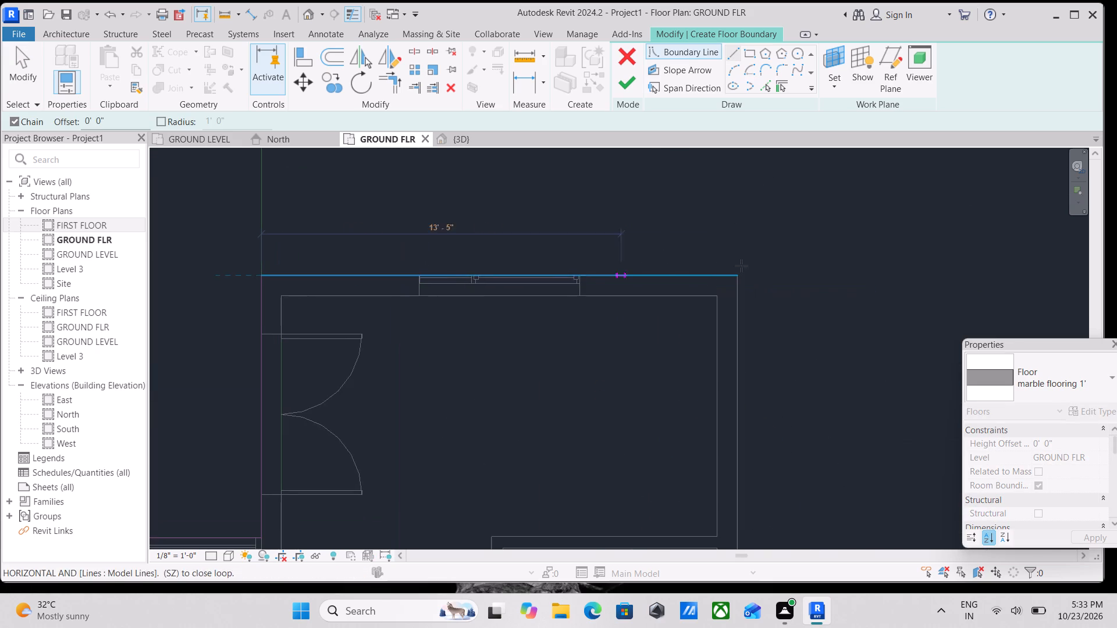
click(738, 279)
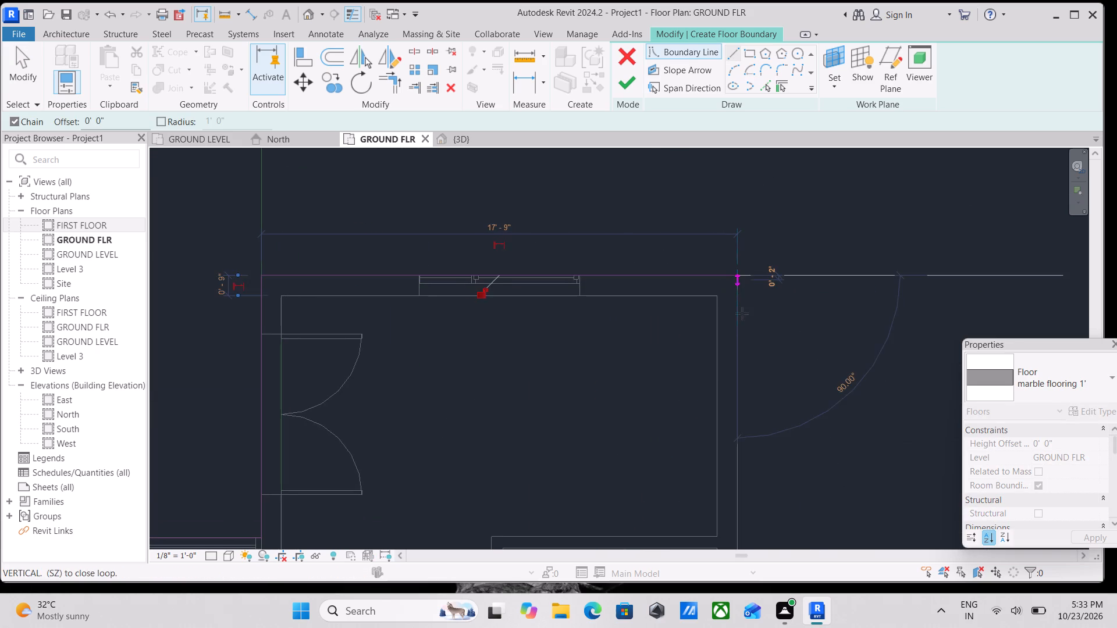
Continue the boundary 36'-9" south along the east outer wall and 14'-2" west along the bed room's south wall to the entrance recess.
scroll(743, 329, down, 2)
middle_drag(743, 329, 739, 203)
scroll(741, 305, down, 3)
middle_drag(741, 305, 744, 210)
scroll(745, 258, down, 2)
middle_drag(744, 259, 748, 214)
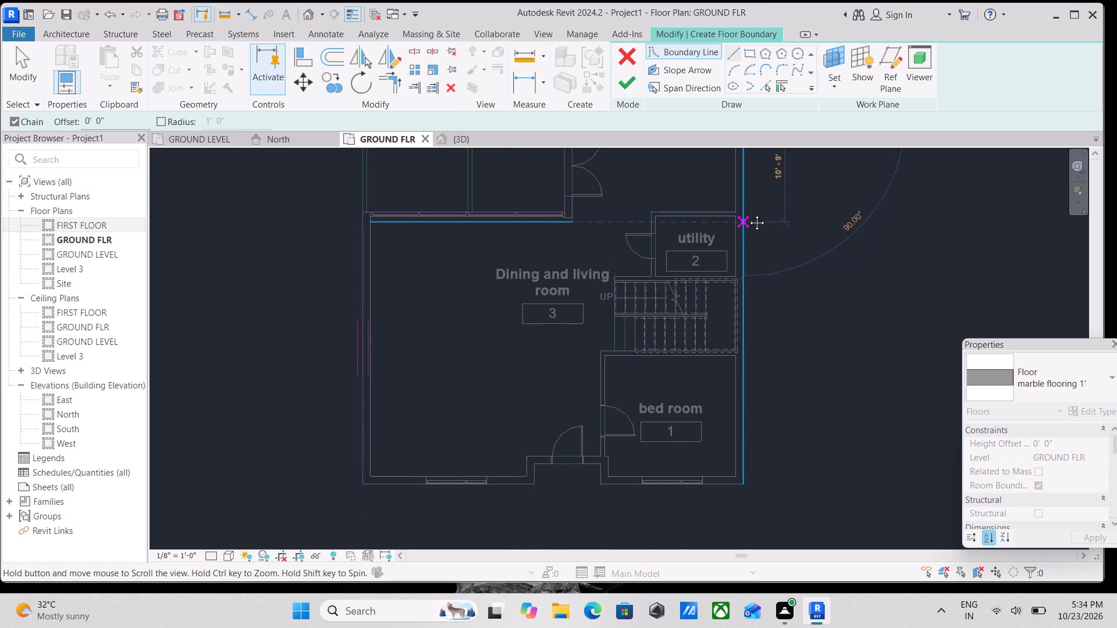
middle_drag(748, 214, 748, 213)
middle_drag(733, 402, 742, 349)
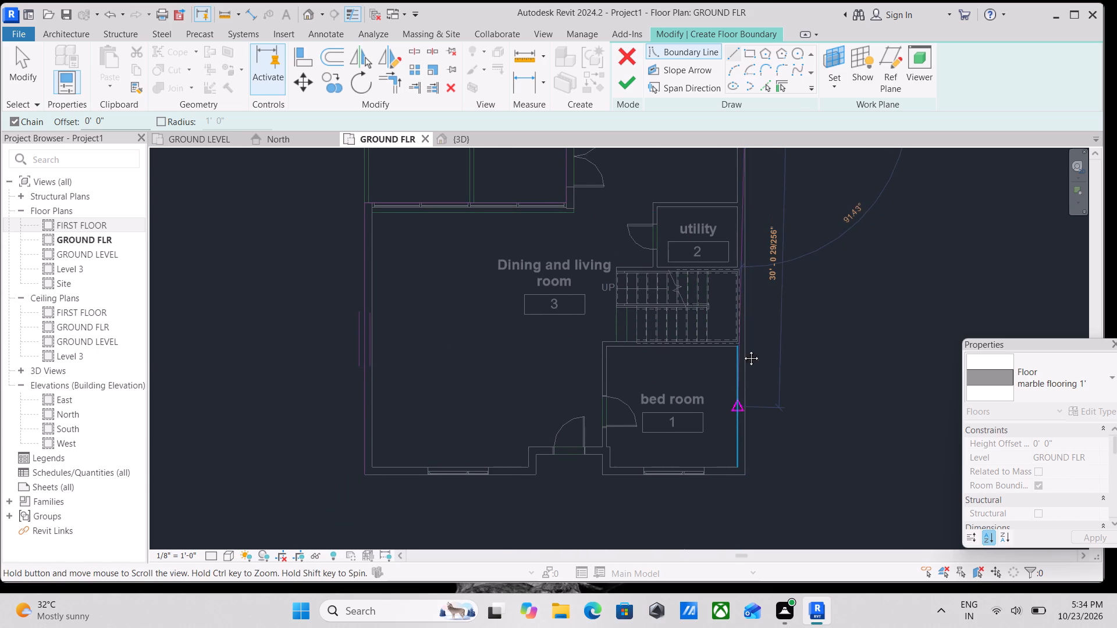
middle_drag(742, 349, 745, 295)
click(760, 370)
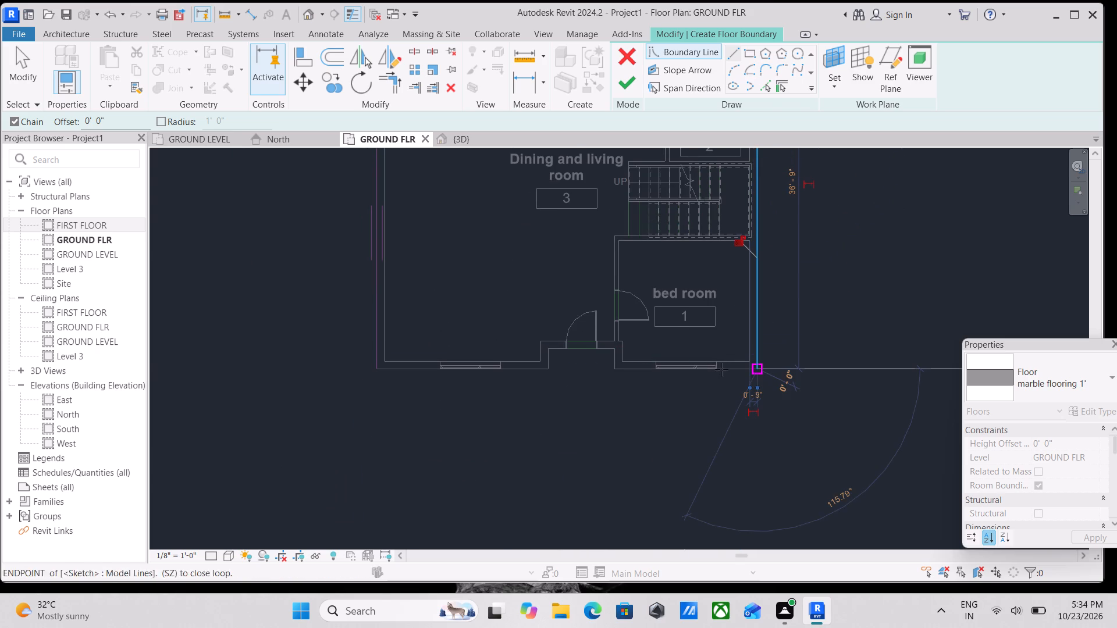
click(617, 369)
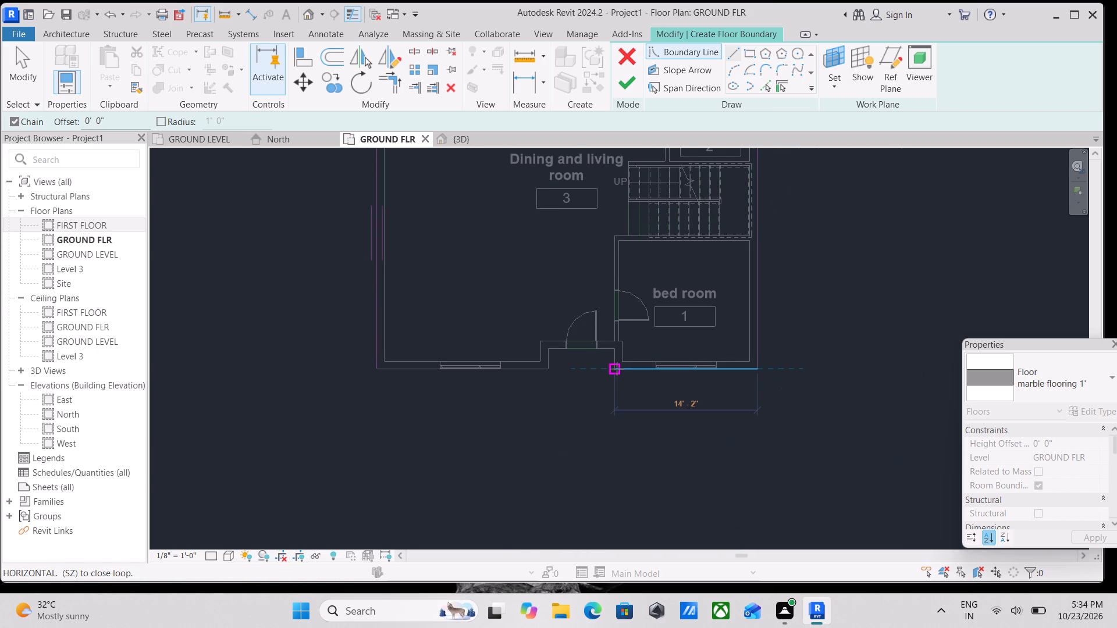
scroll(616, 349, up, 3)
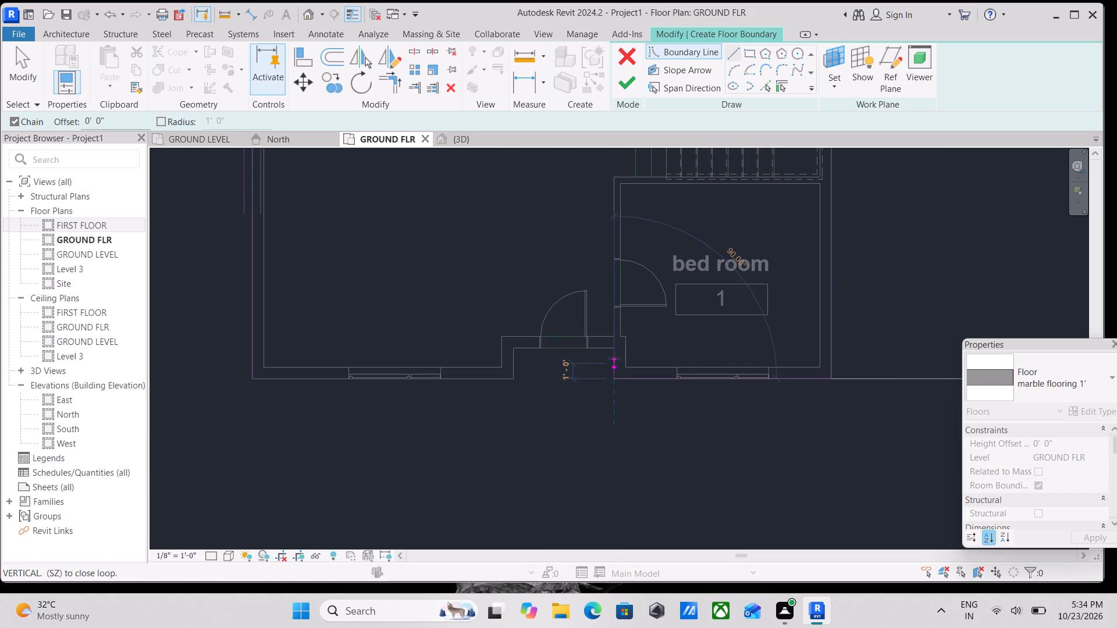
Trace the floor boundary around the entrance recess, 2'-0" north, 6'-7" west and 2'-0" south, and close it at the south-west outer corner.
click(612, 348)
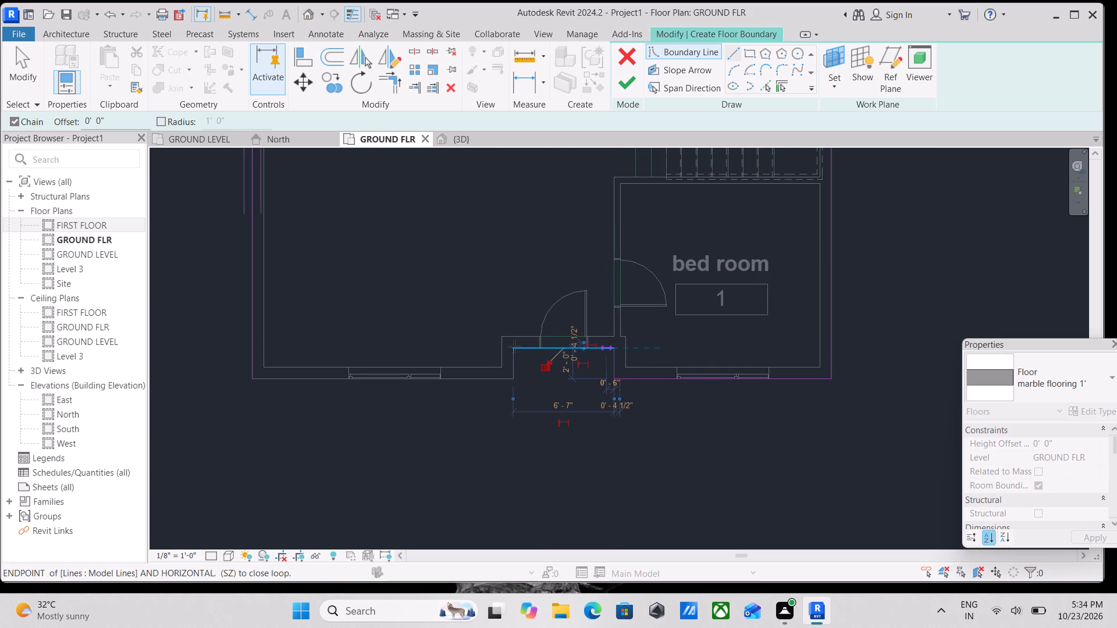
click(514, 347)
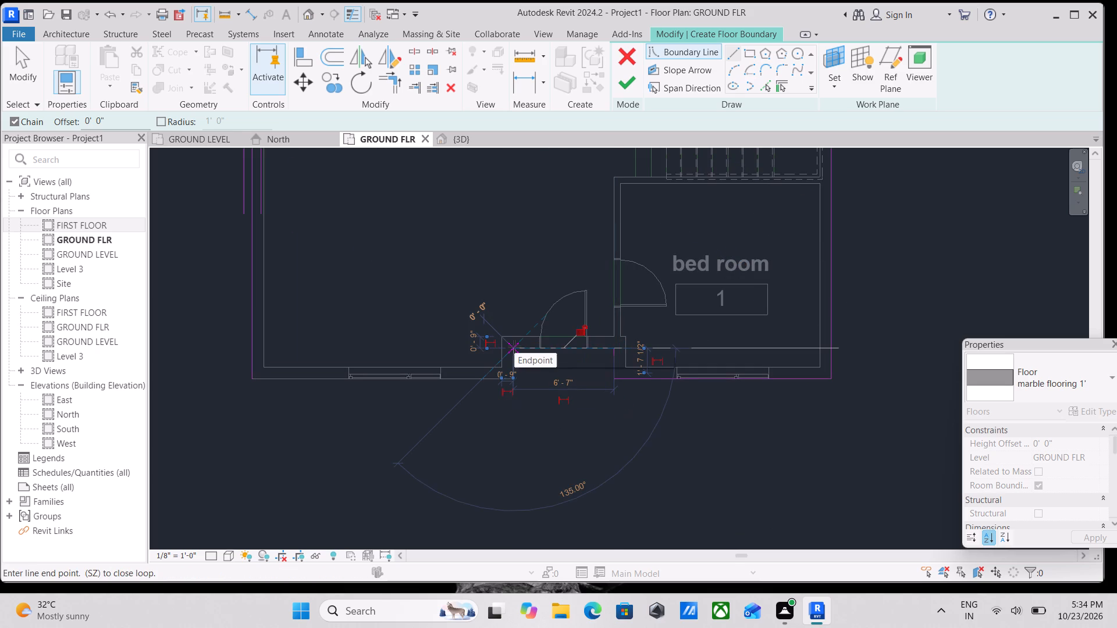
click(515, 379)
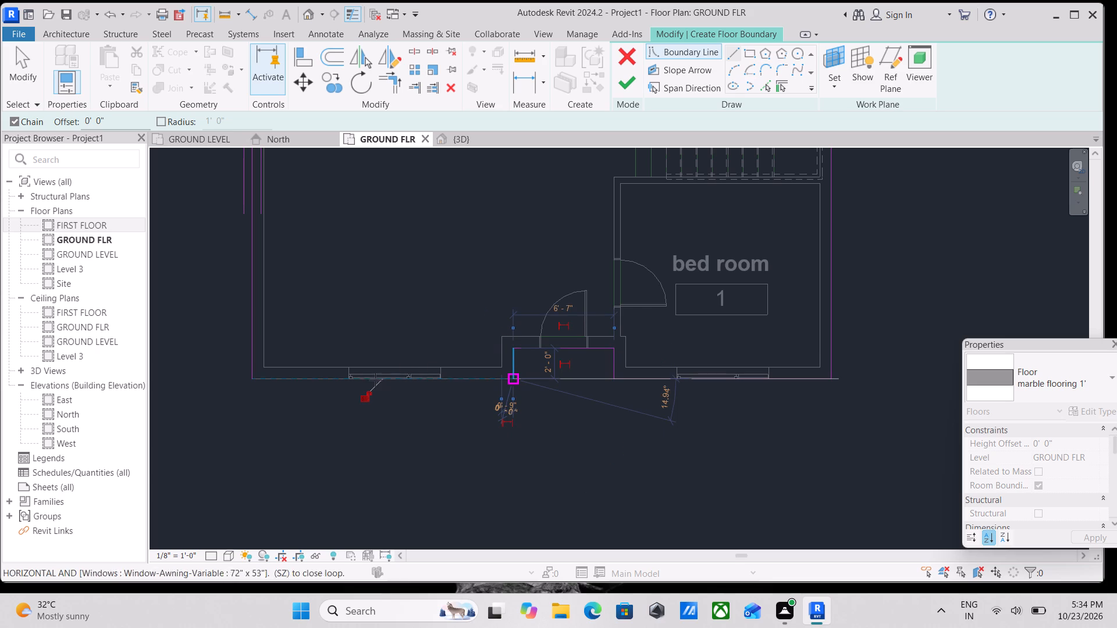
click(253, 379)
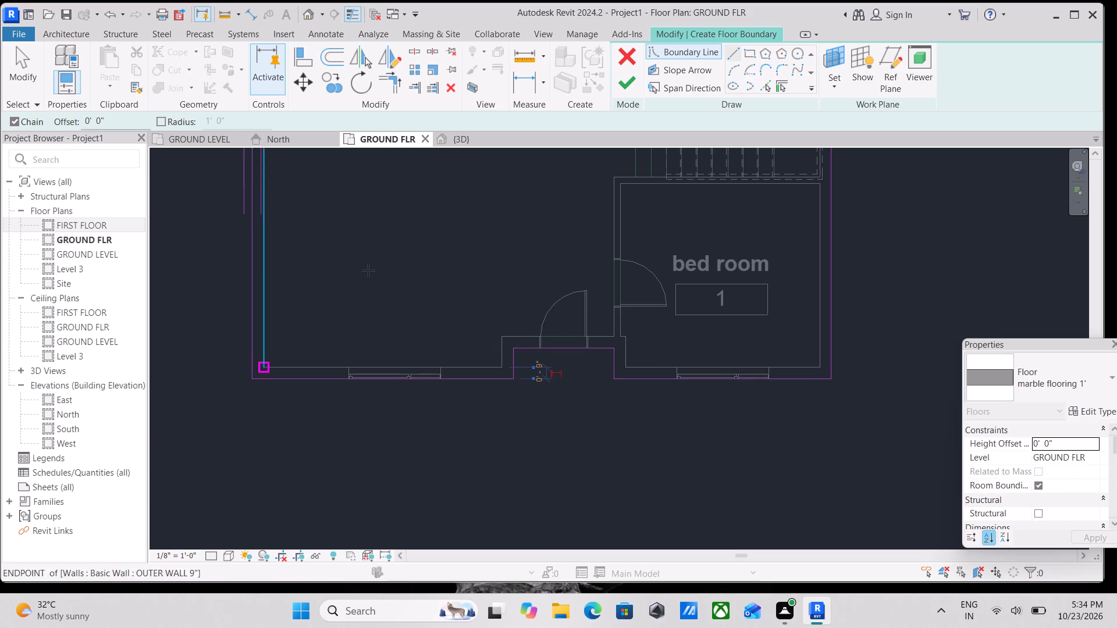
Finish the boundary sketch to create the marble flooring 1' floor on GROUND FLR.
scroll(620, 261, down, 3)
middle_drag(620, 261, 545, 487)
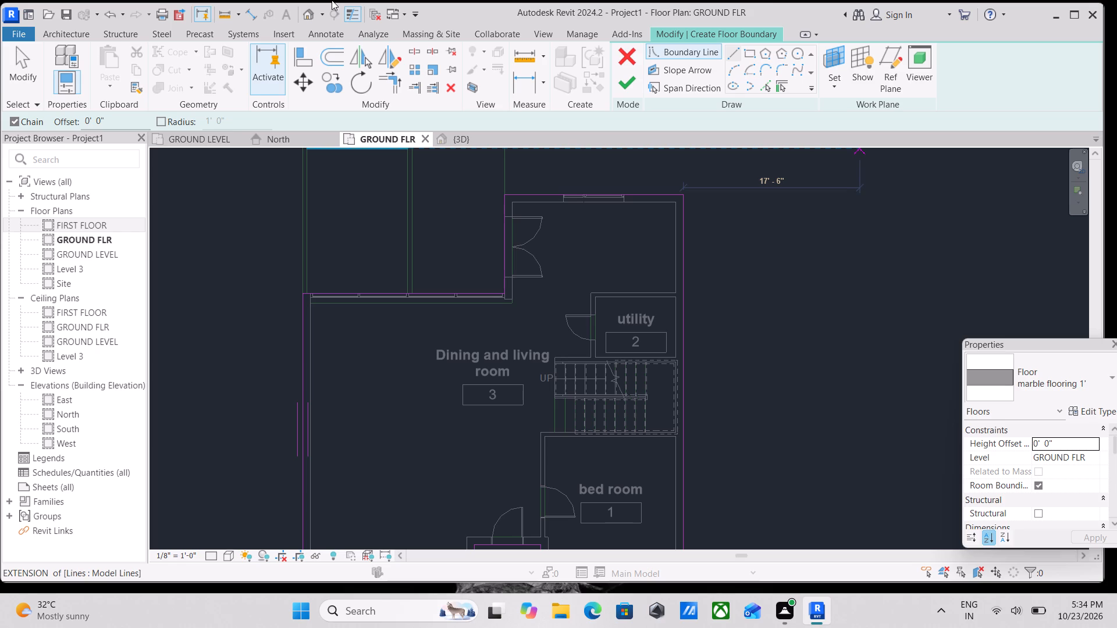
scroll(405, 0, up, 1)
click(626, 80)
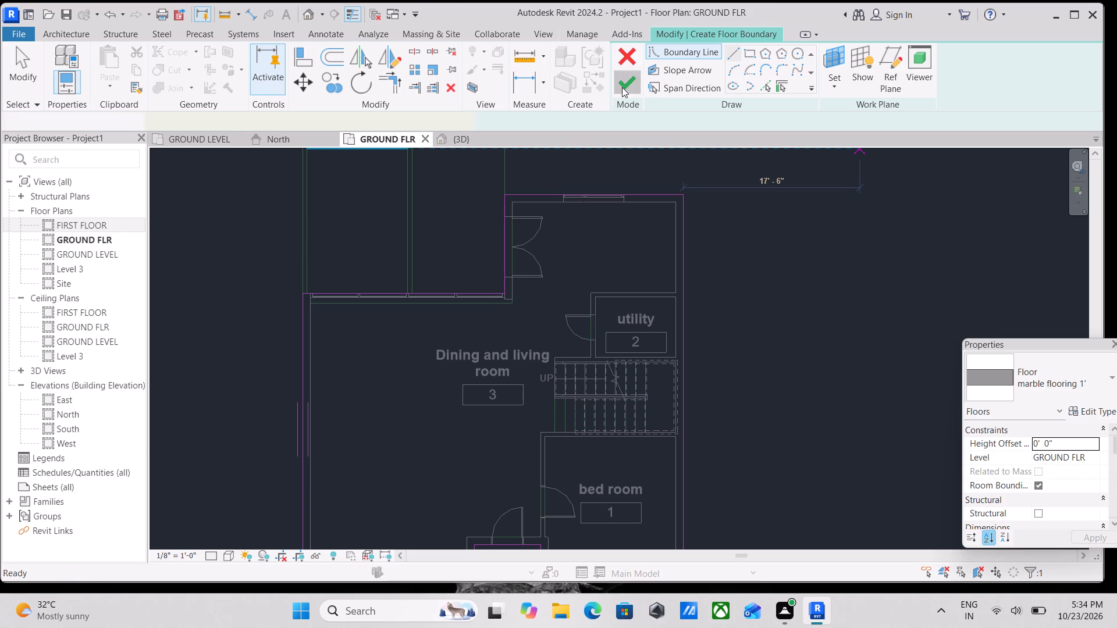
Open the 3D view, deselect the floor and examine how it sits under the rooms and curtain wall.
scroll(576, 163, down, 3)
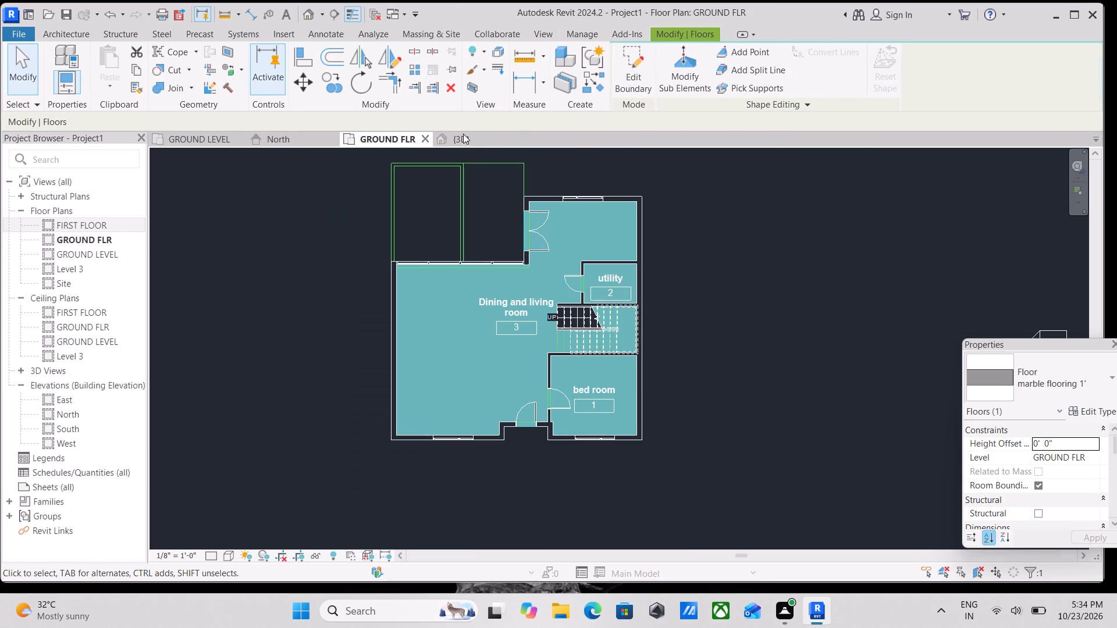
click(467, 137)
scroll(572, 326, down, 1)
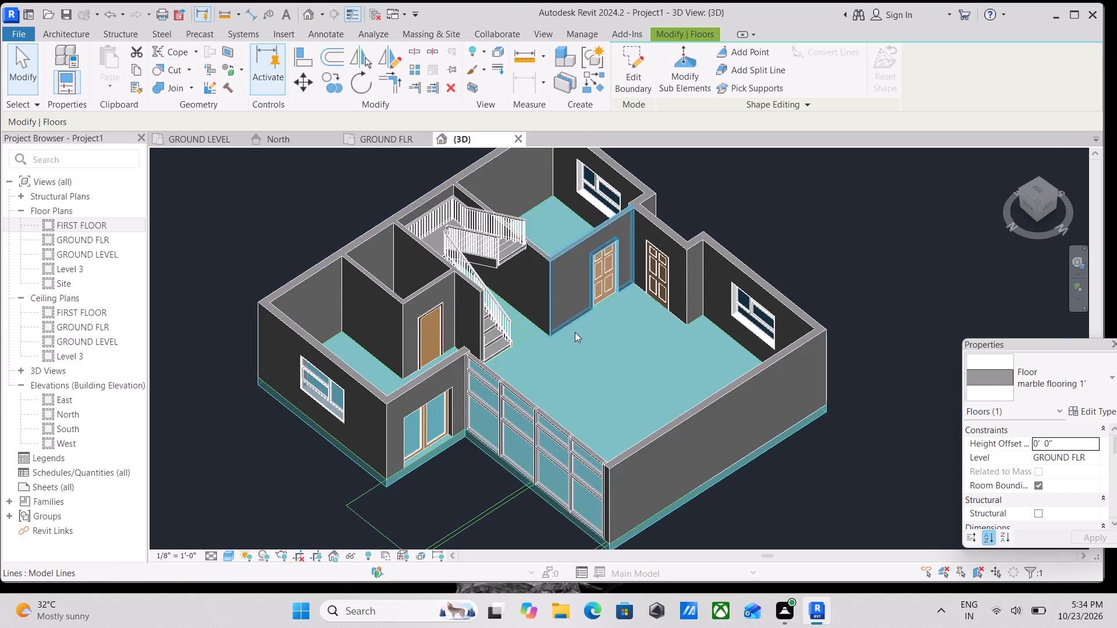
scroll(575, 332, down, 1)
key(Escape)
scroll(580, 388, up, 5)
scroll(596, 372, down, 2)
middle_drag(596, 372, 617, 346)
middle_drag(585, 366, 629, 326)
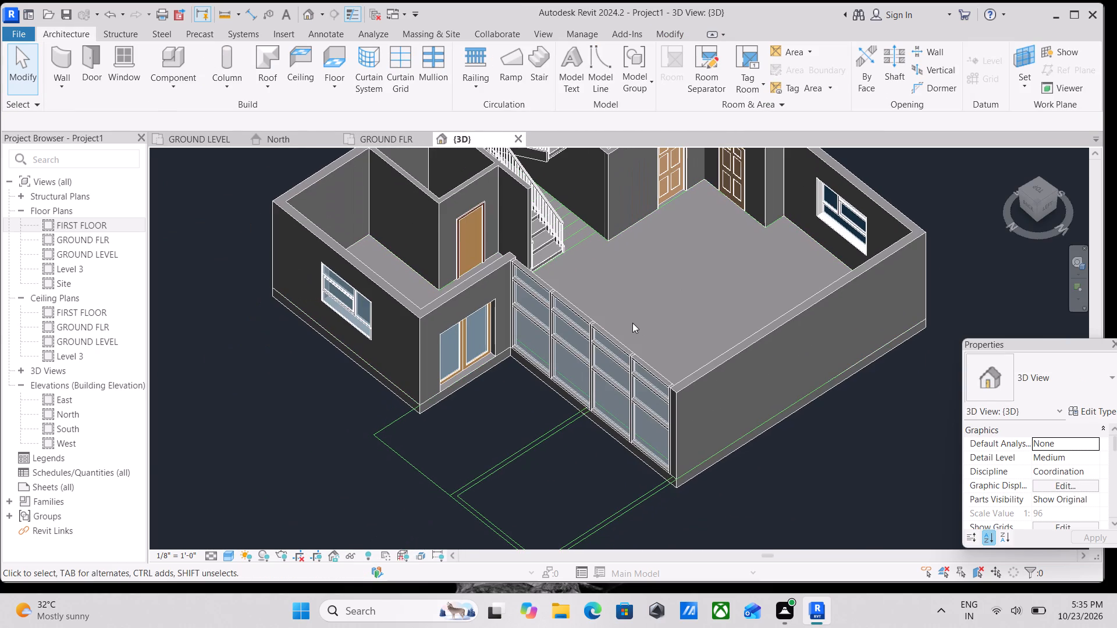
Set the 3D view's visual style to Realistic.
click(232, 552)
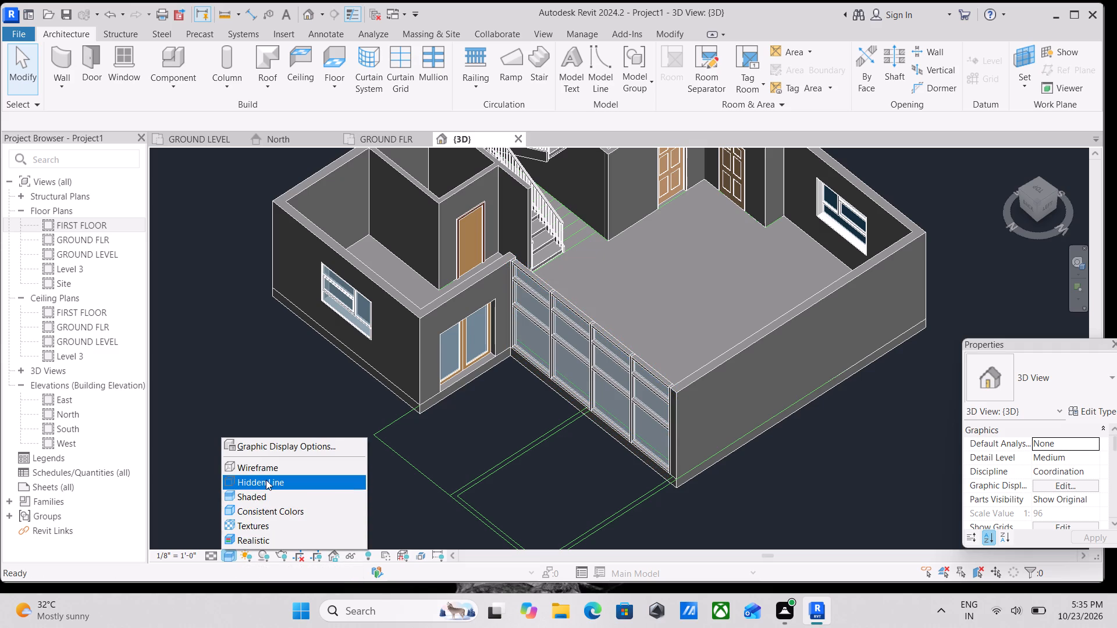
click(259, 538)
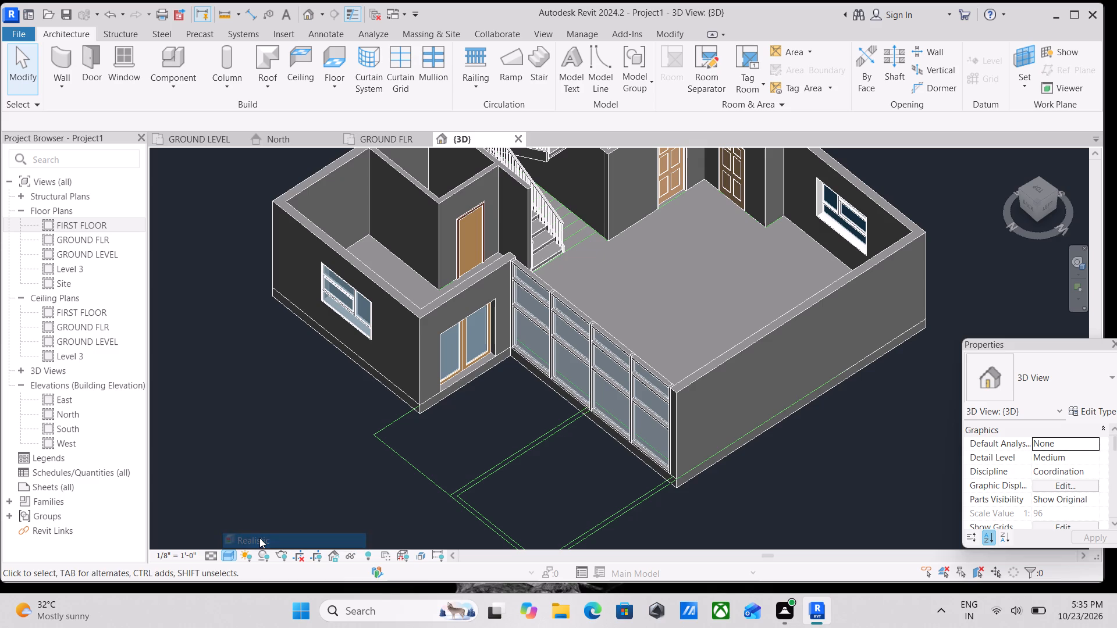
Examine the floor finish, rooms, staircase, doors and windows of the model from several angles.
scroll(574, 437, up, 1)
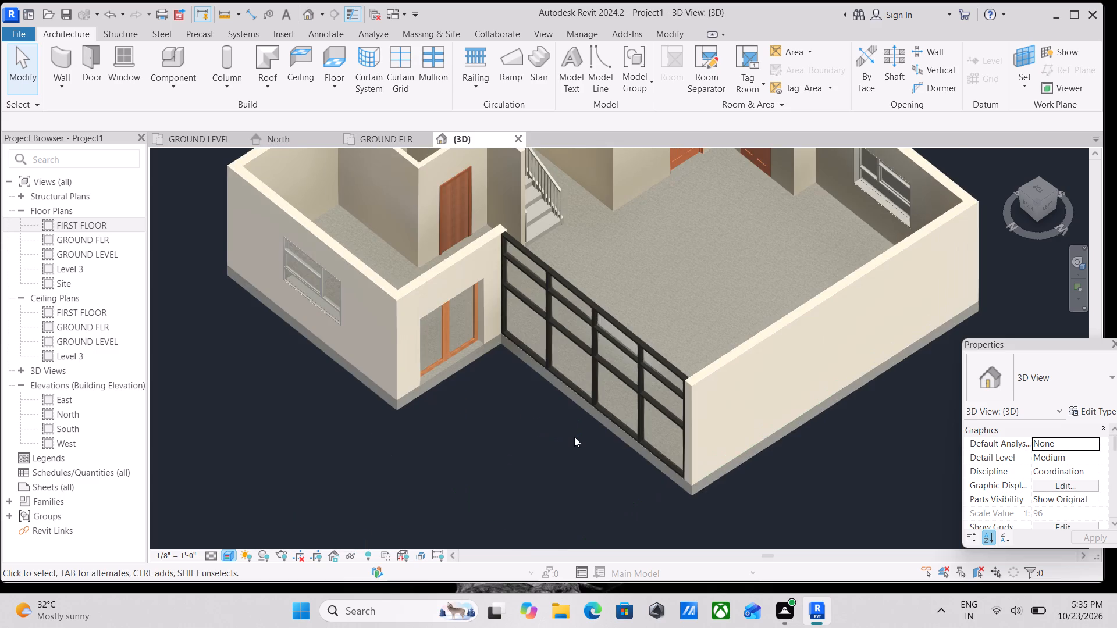
scroll(574, 437, up, 2)
scroll(588, 419, down, 2)
scroll(627, 279, up, 11)
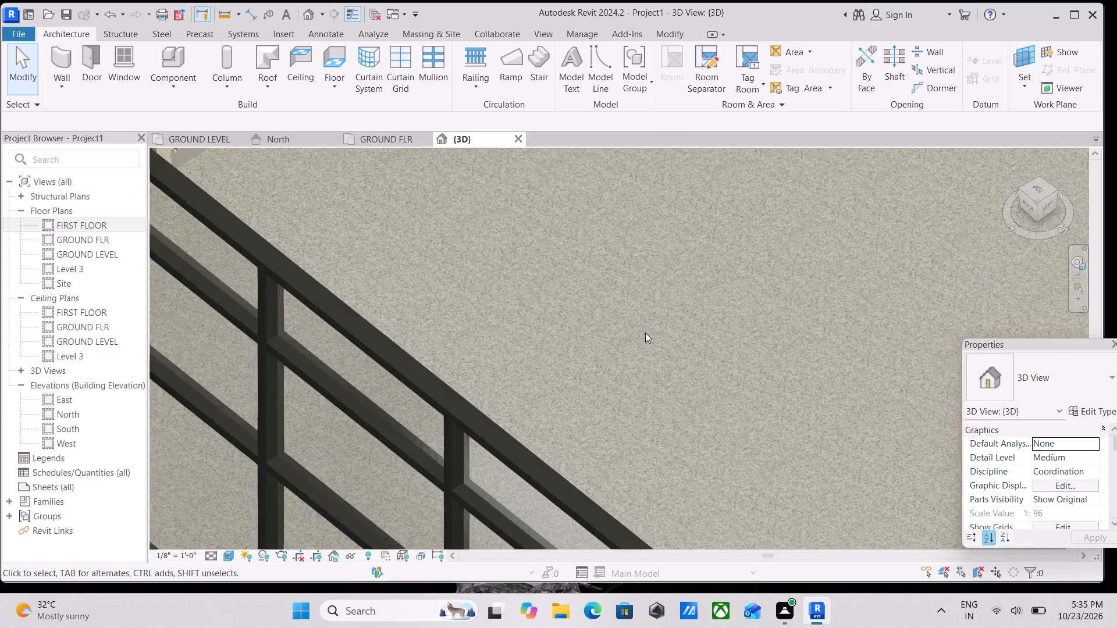
scroll(627, 365, up, 5)
scroll(627, 365, down, 12)
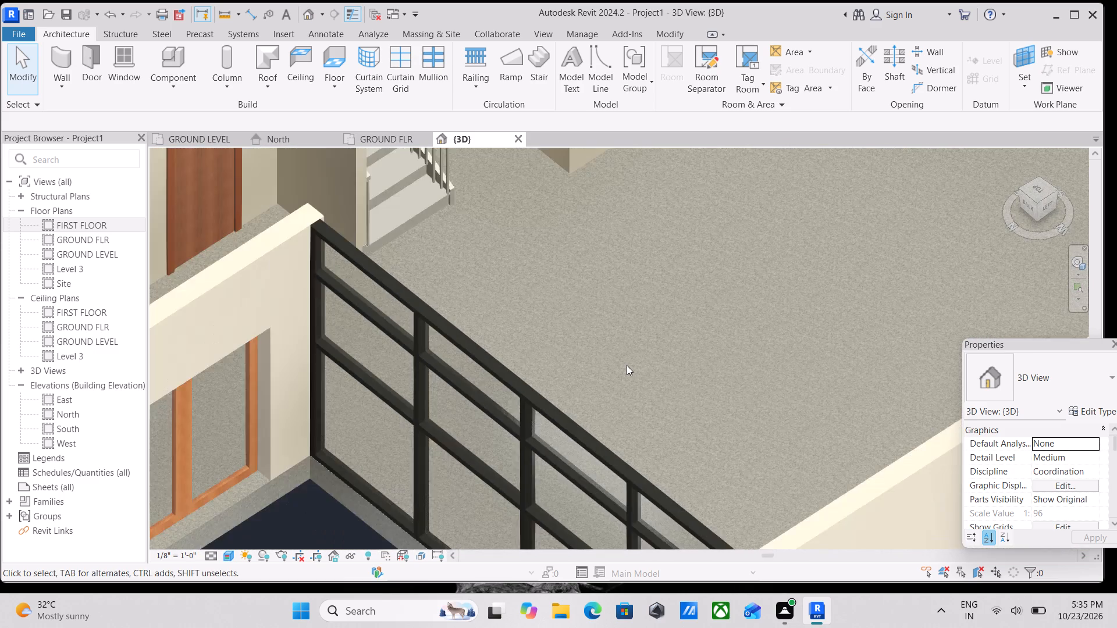
scroll(627, 365, down, 5)
middle_drag(627, 365, 611, 443)
scroll(710, 424, up, 2)
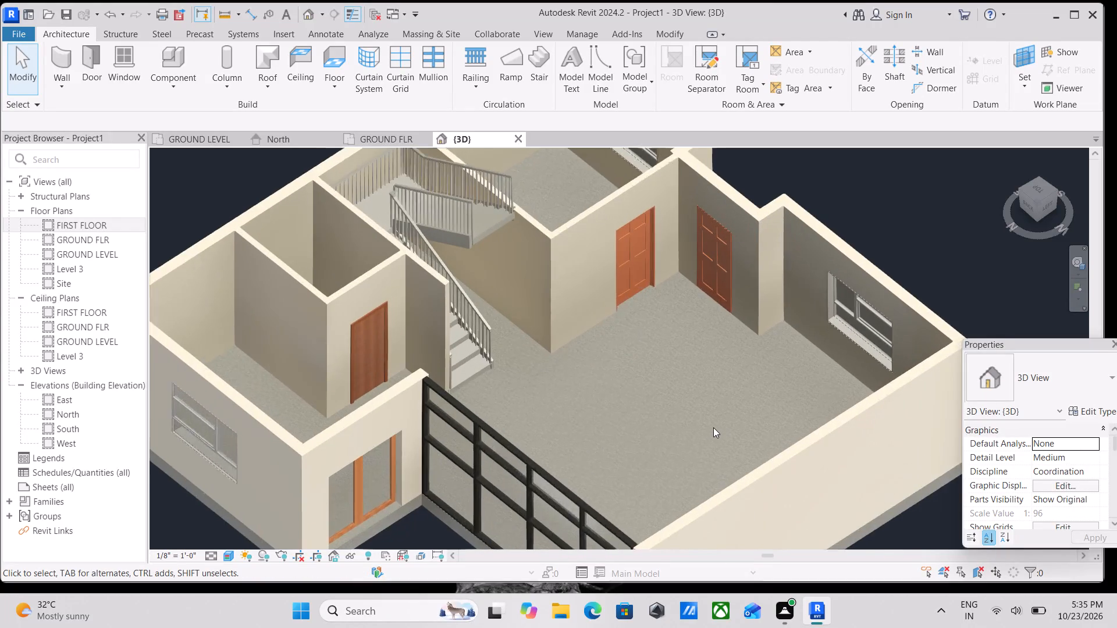
scroll(713, 427, up, 1)
scroll(713, 427, down, 2)
middle_drag(586, 377, 610, 422)
scroll(610, 422, up, 1)
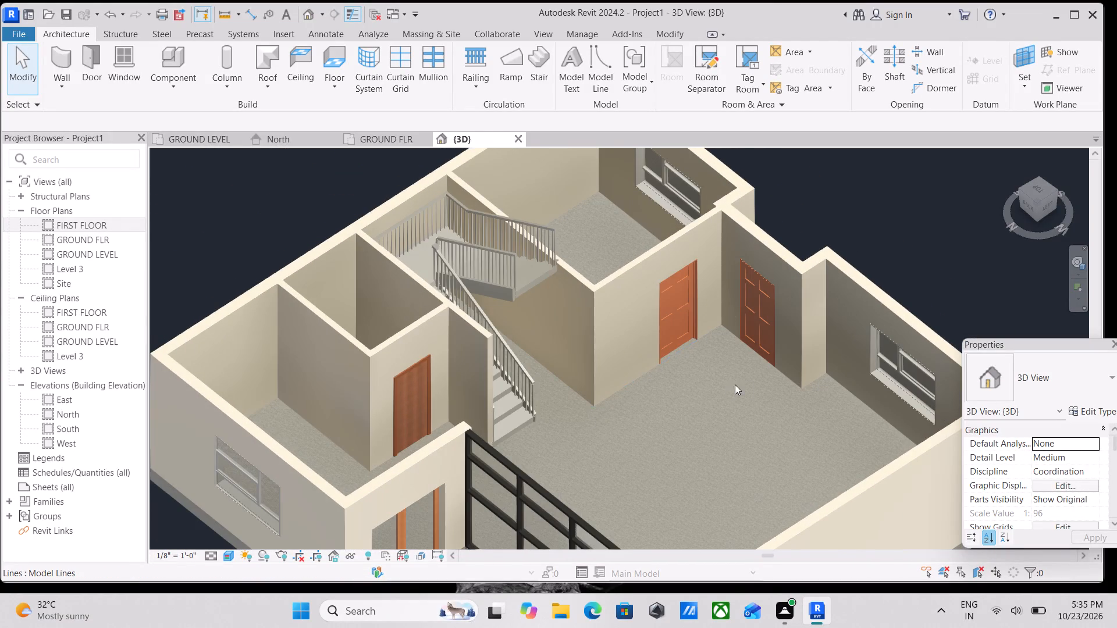
scroll(748, 386, down, 2)
scroll(617, 422, down, 2)
scroll(509, 478, down, 2)
shift+middle_drag(505, 488, 654, 379)
middle_drag(582, 436, 604, 338)
Duplicate the type of the awning window in the north wall as 72" x 53" 2.
scroll(490, 454, up, 4)
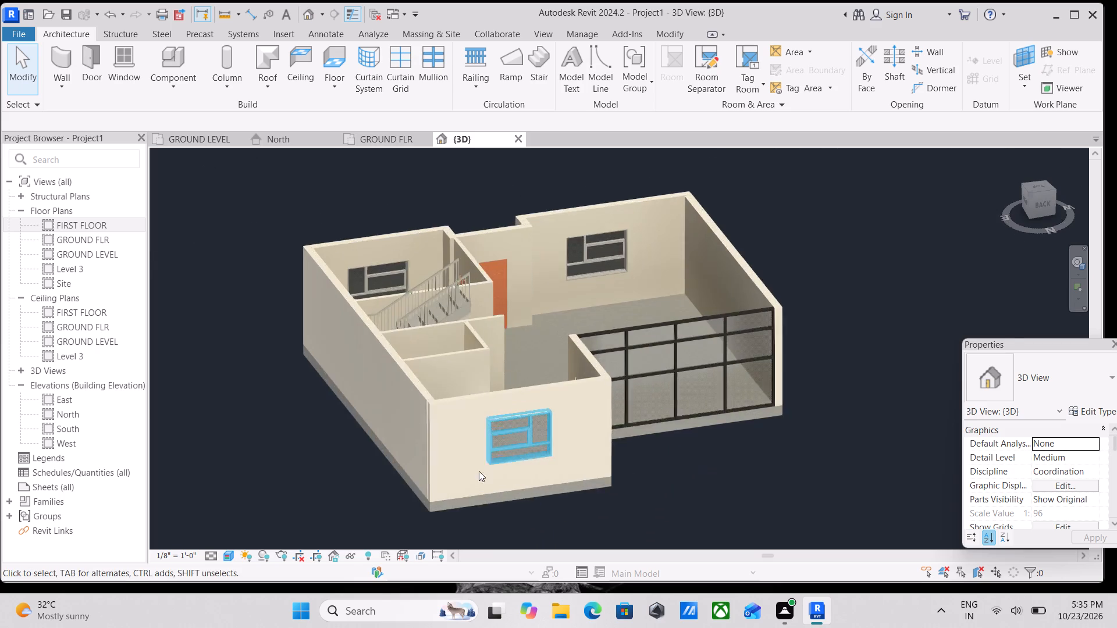
scroll(479, 471, up, 7)
click(579, 442)
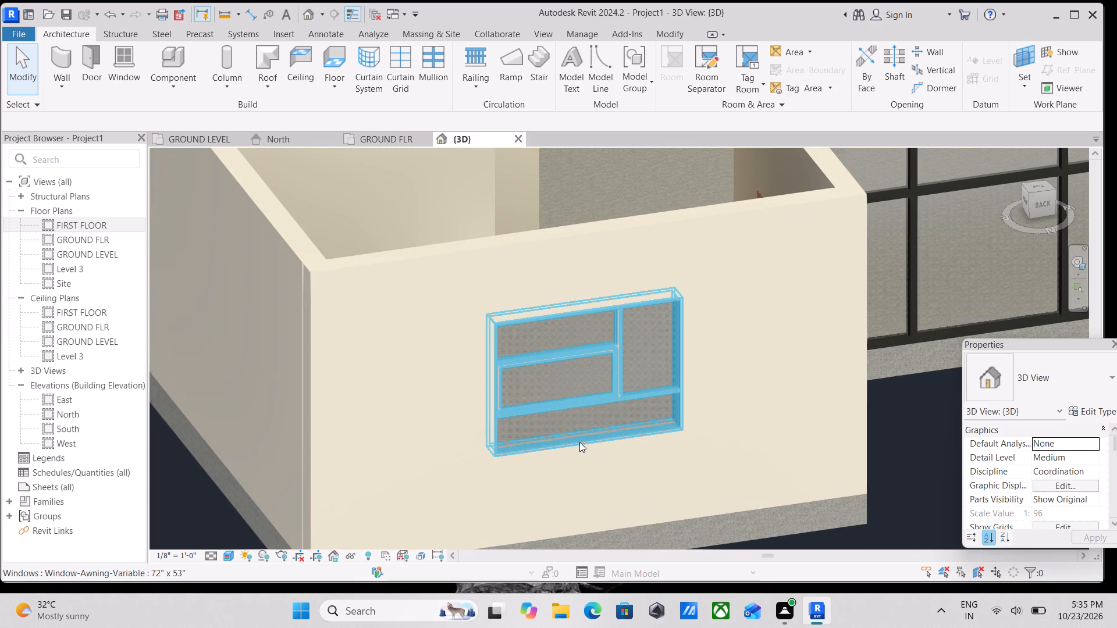
click(1096, 413)
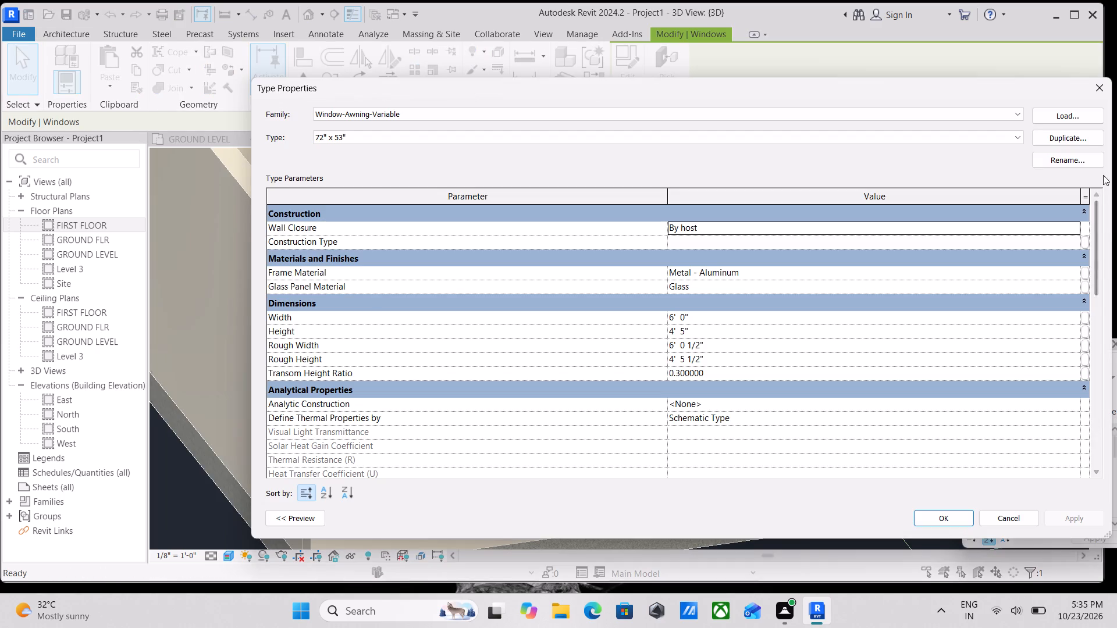
click(1082, 139)
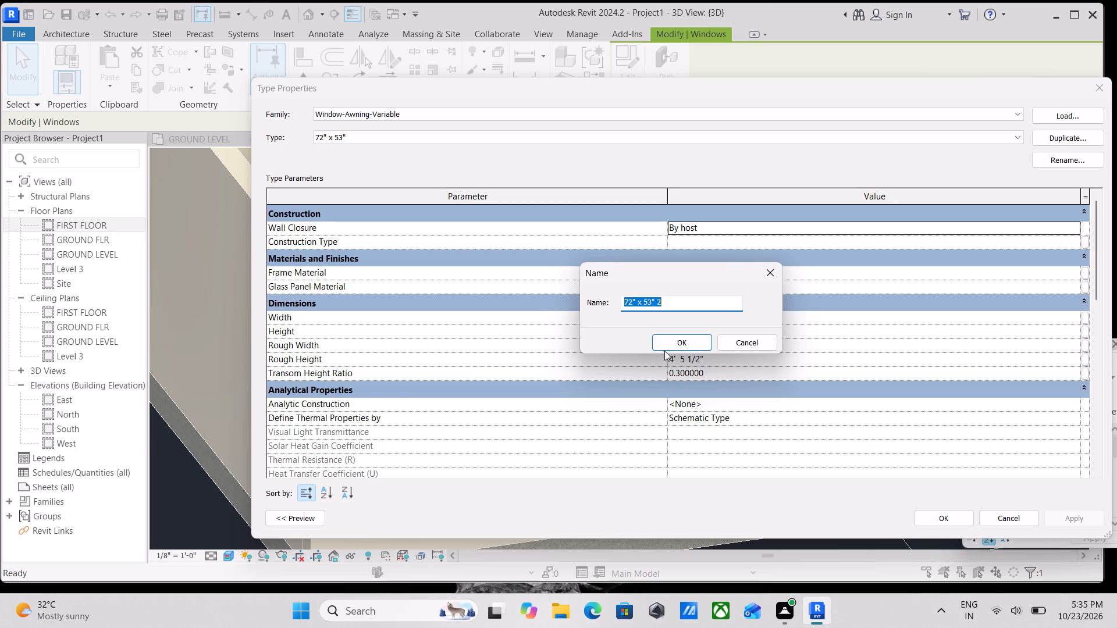
click(678, 341)
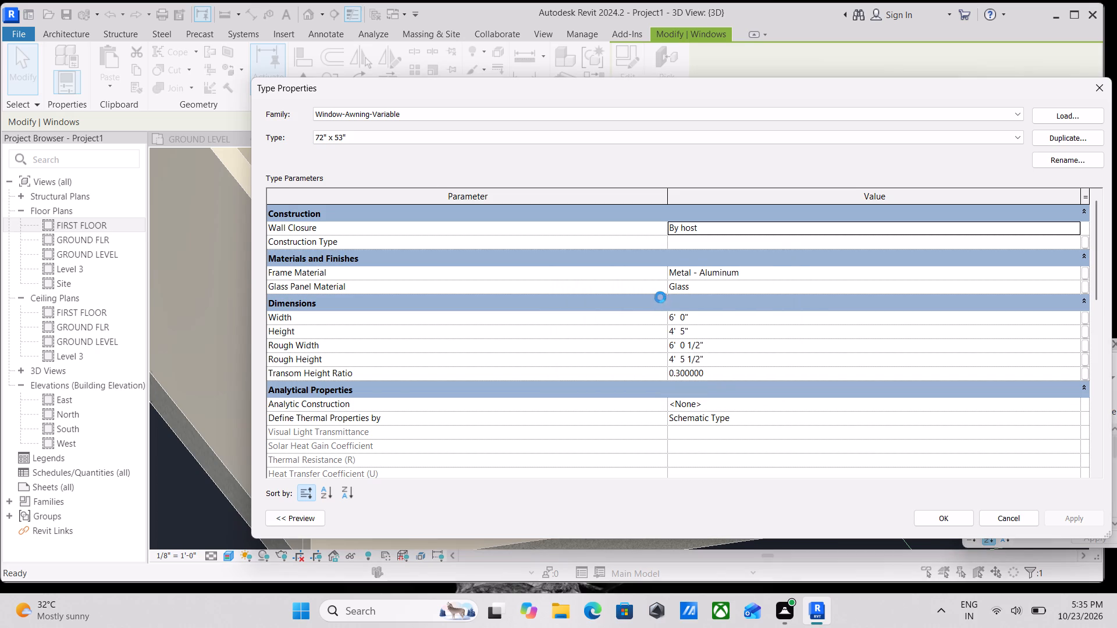
Create a new material from the duplicated window type's Frame Material setting.
click(1069, 271)
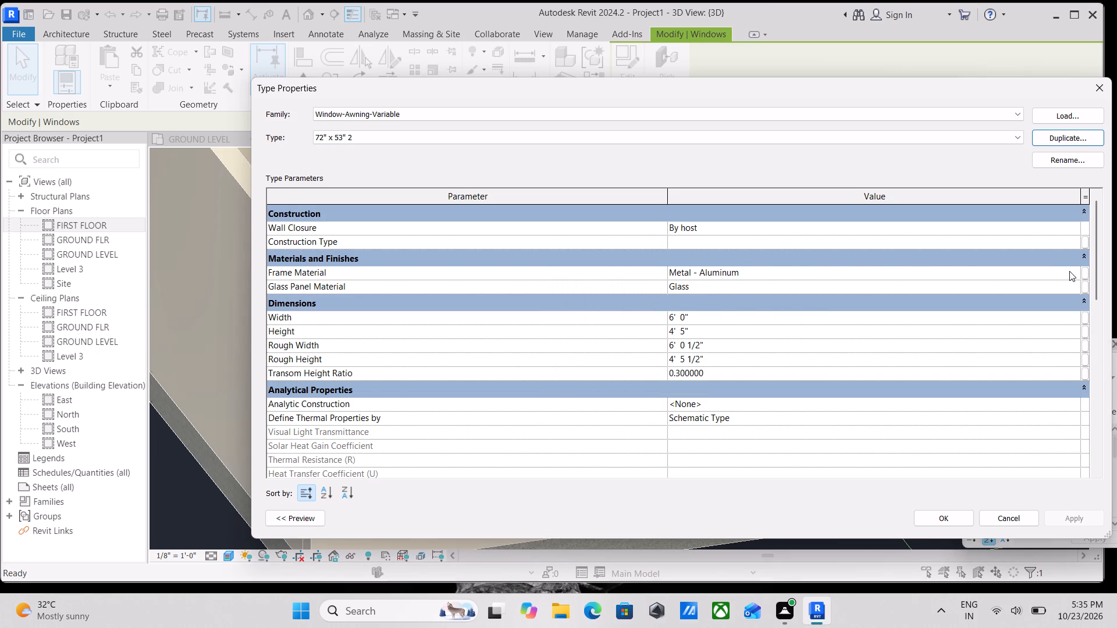
click(1073, 271)
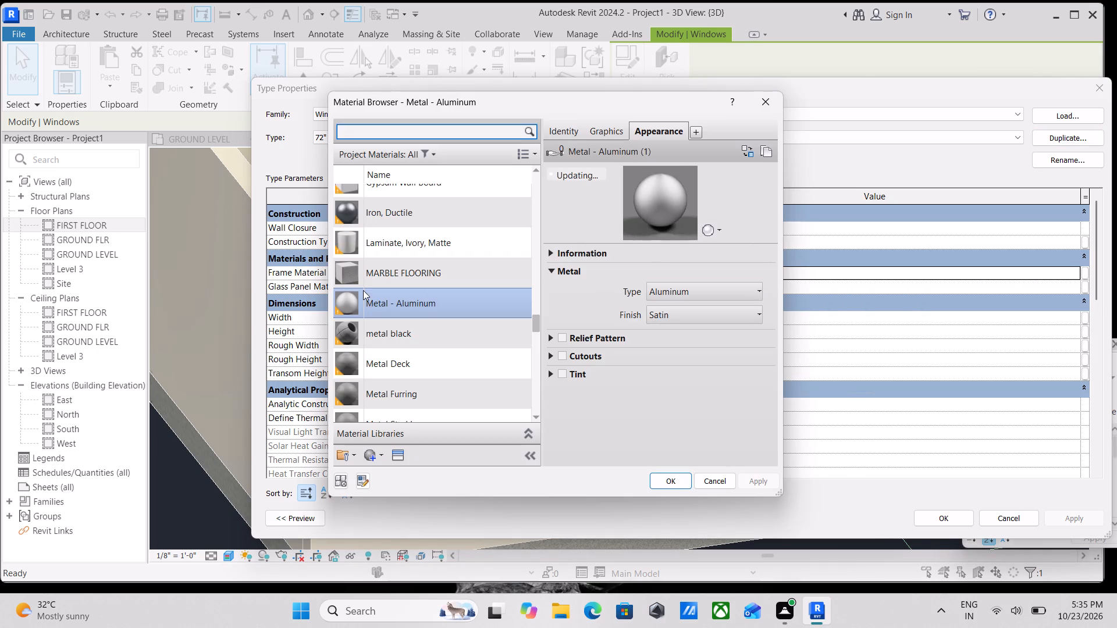
click(369, 452)
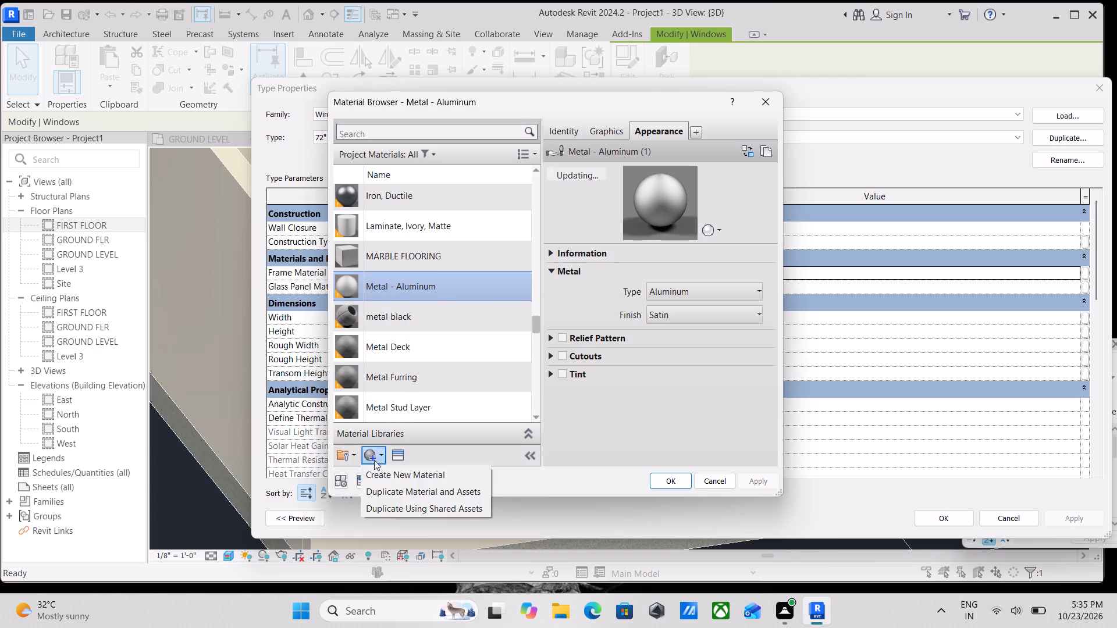
click(381, 475)
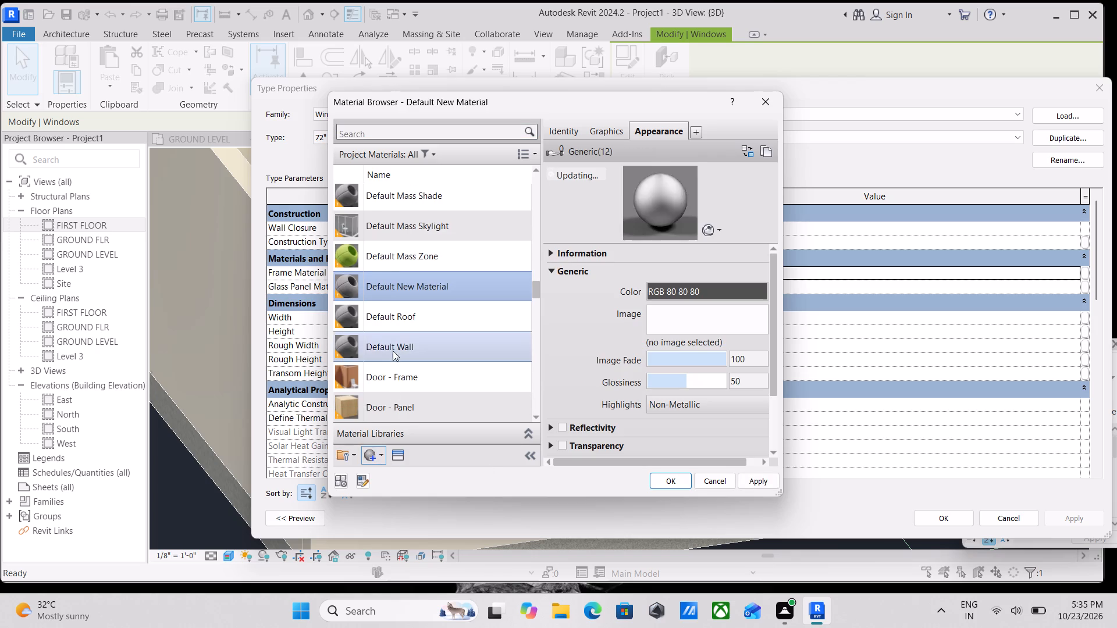
Search the project materials for METAL B, assign metal black as the window type's Frame Material and apply the type changes.
scroll(414, 326, down, 3)
scroll(406, 382, down, 11)
scroll(404, 386, up, 3)
scroll(404, 386, down, 6)
scroll(404, 386, up, 4)
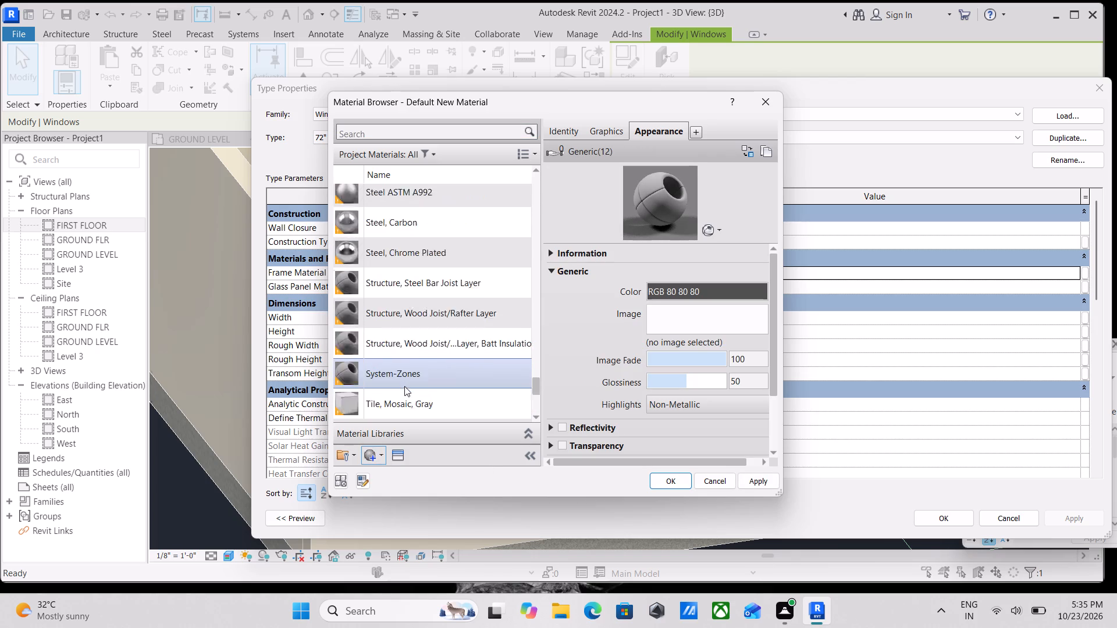
scroll(404, 386, up, 20)
scroll(404, 386, up, 11)
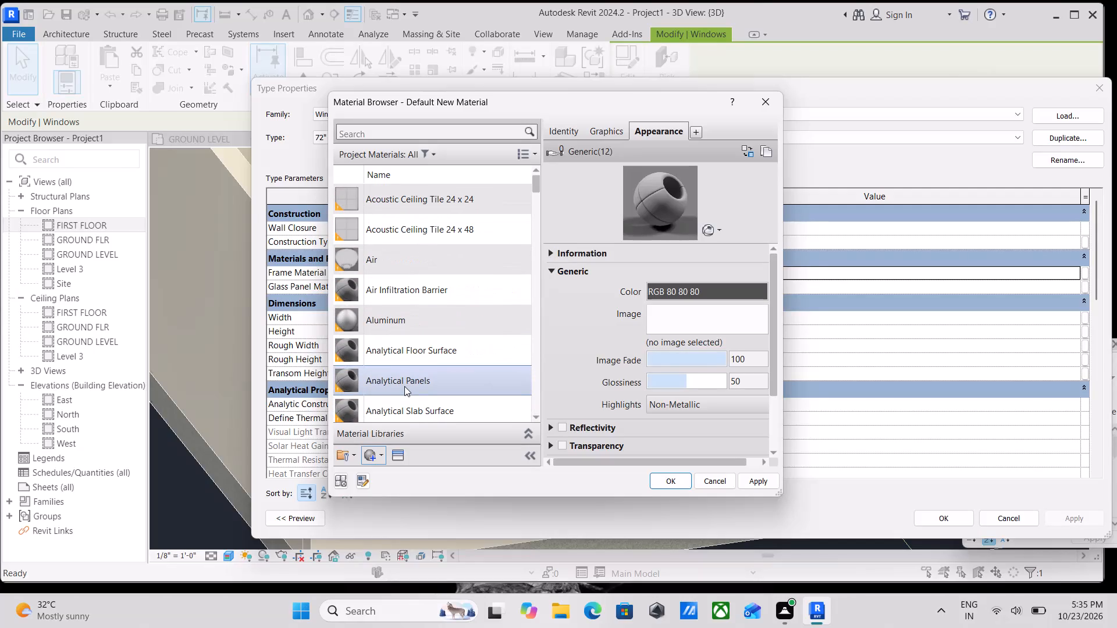
scroll(404, 386, up, 6)
click(404, 134)
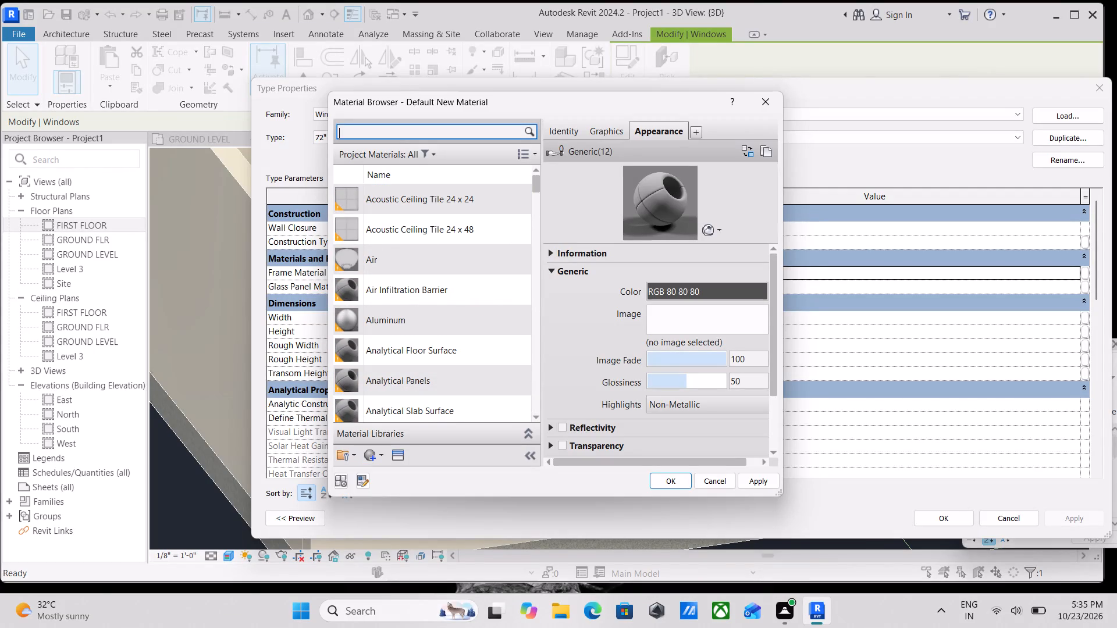
text(META)
key(l)
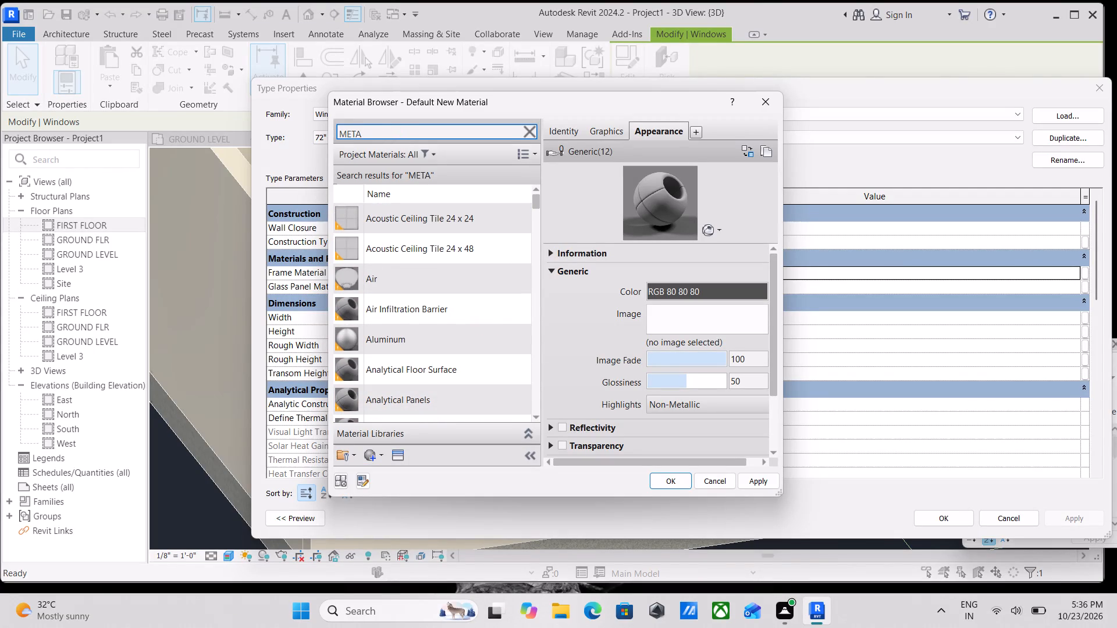
key(space)
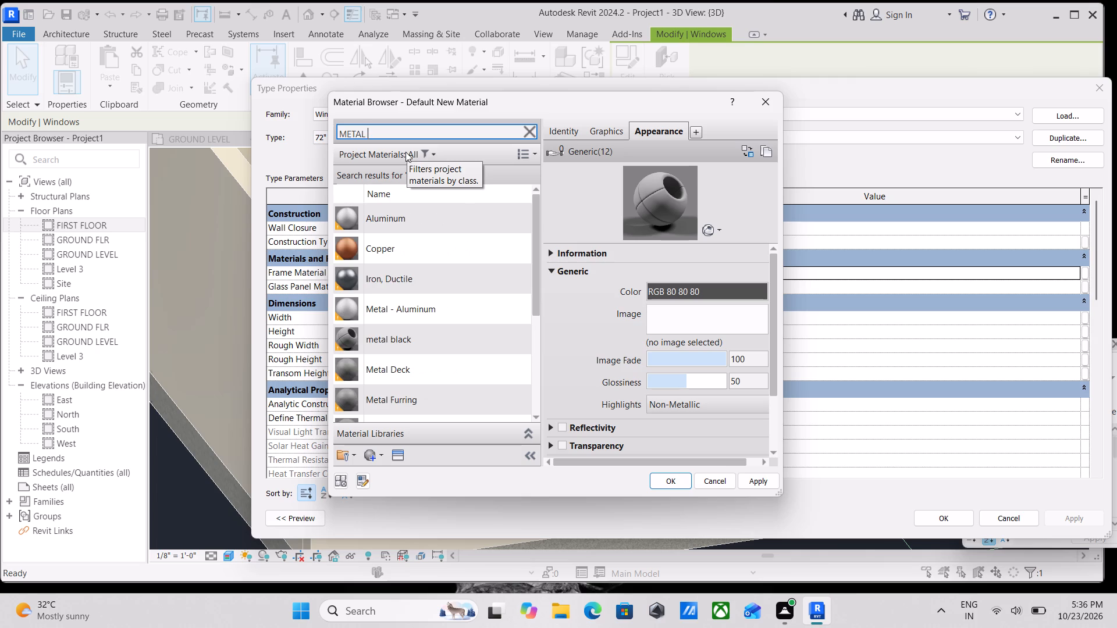
text(B)
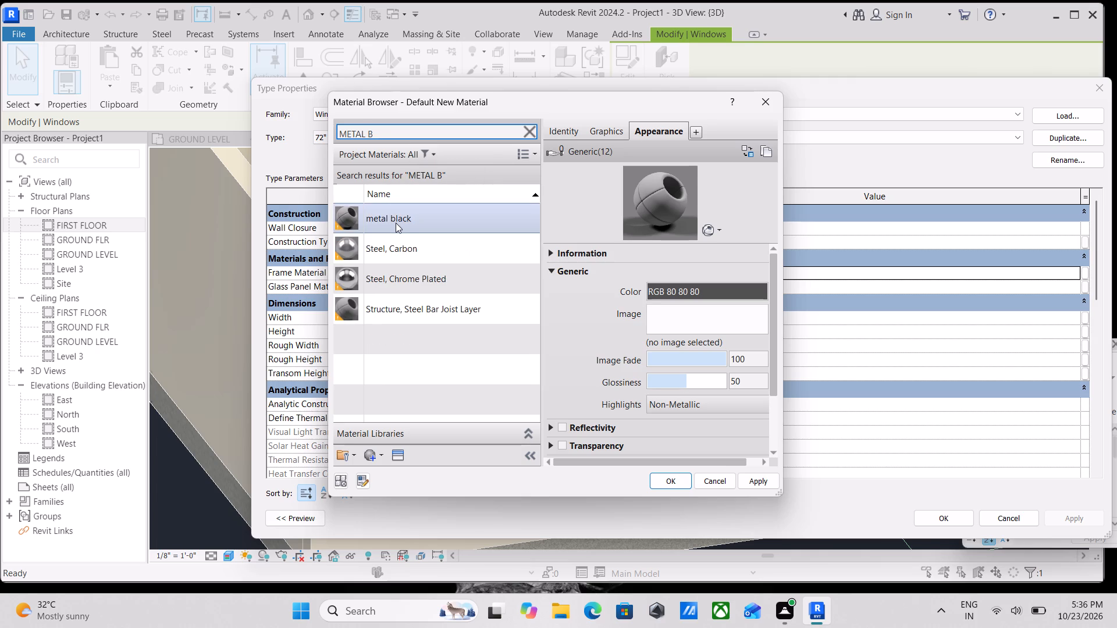
double_click(396, 223)
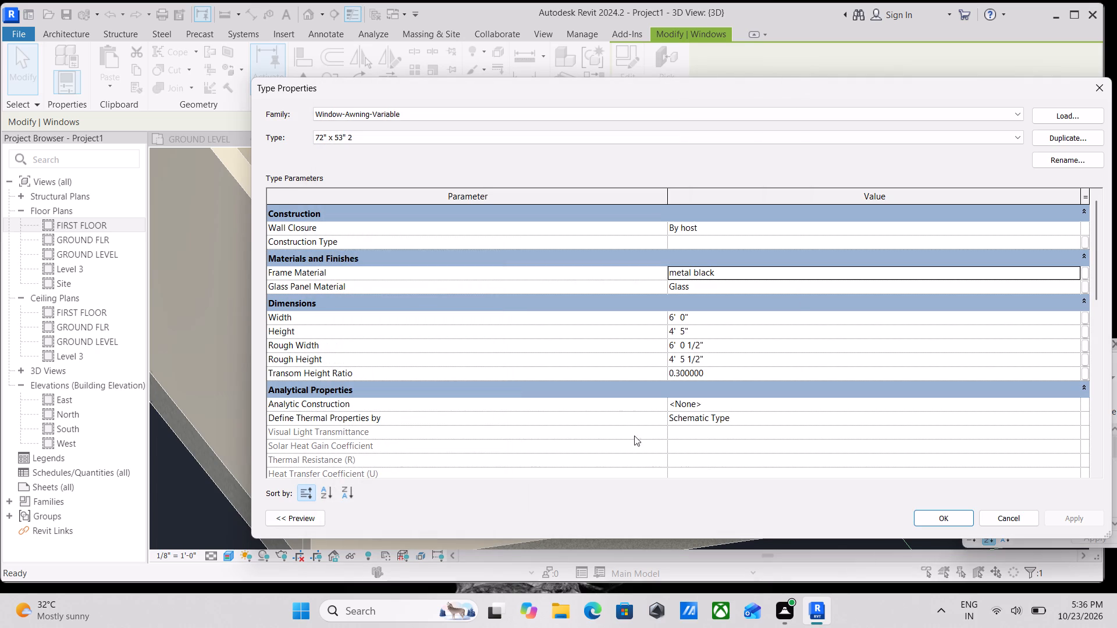
click(1062, 519)
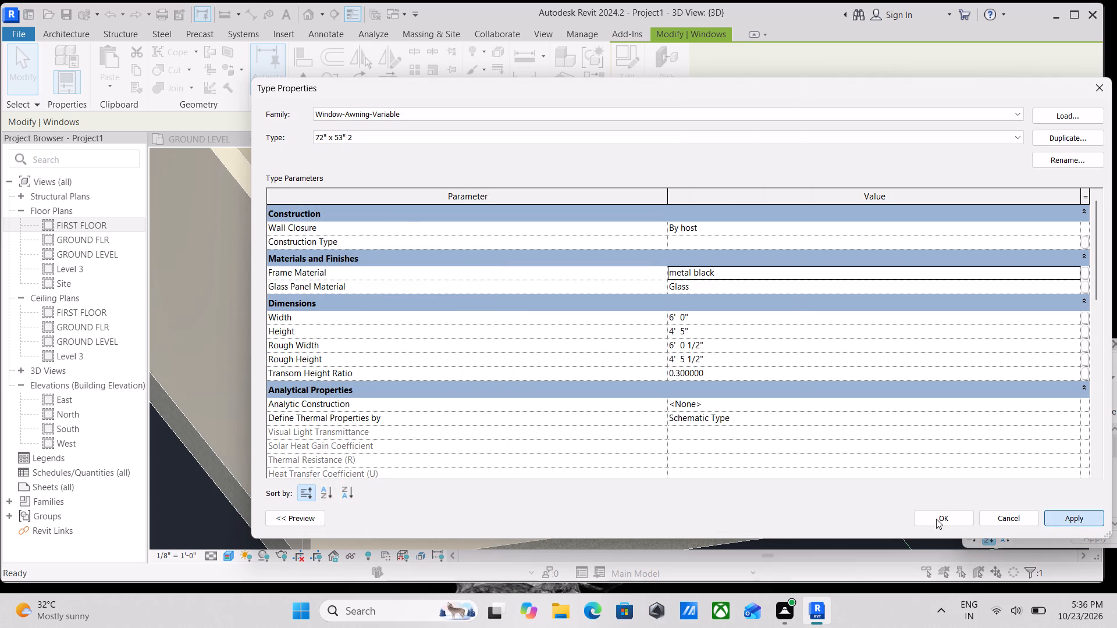
click(940, 518)
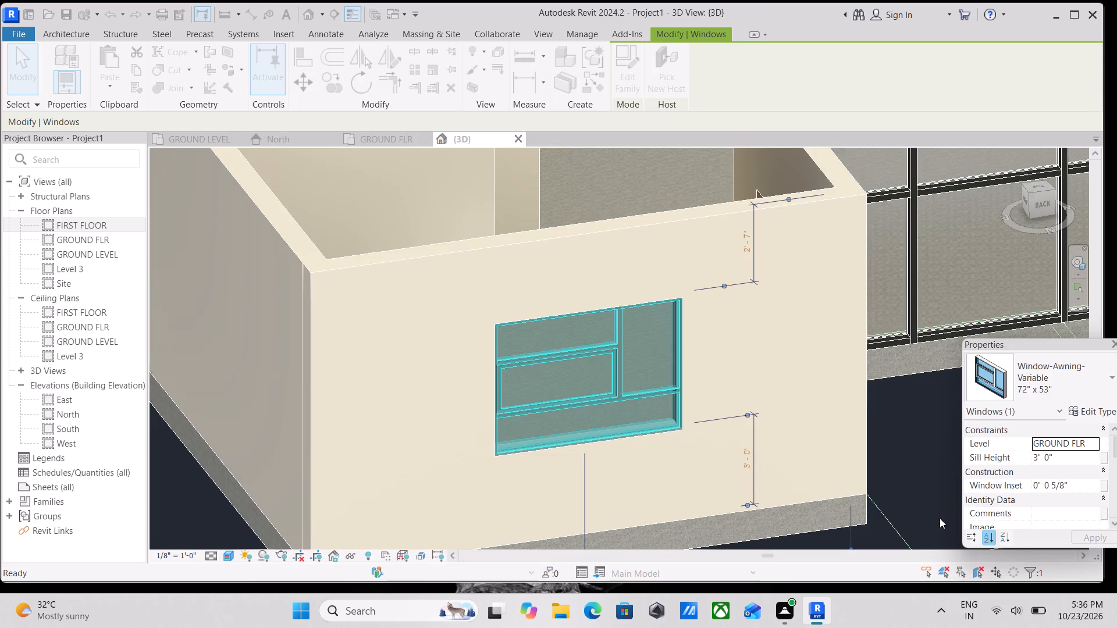
Flip the awning window in the north wall so that its pane layout is mirrored.
scroll(731, 362, down, 4)
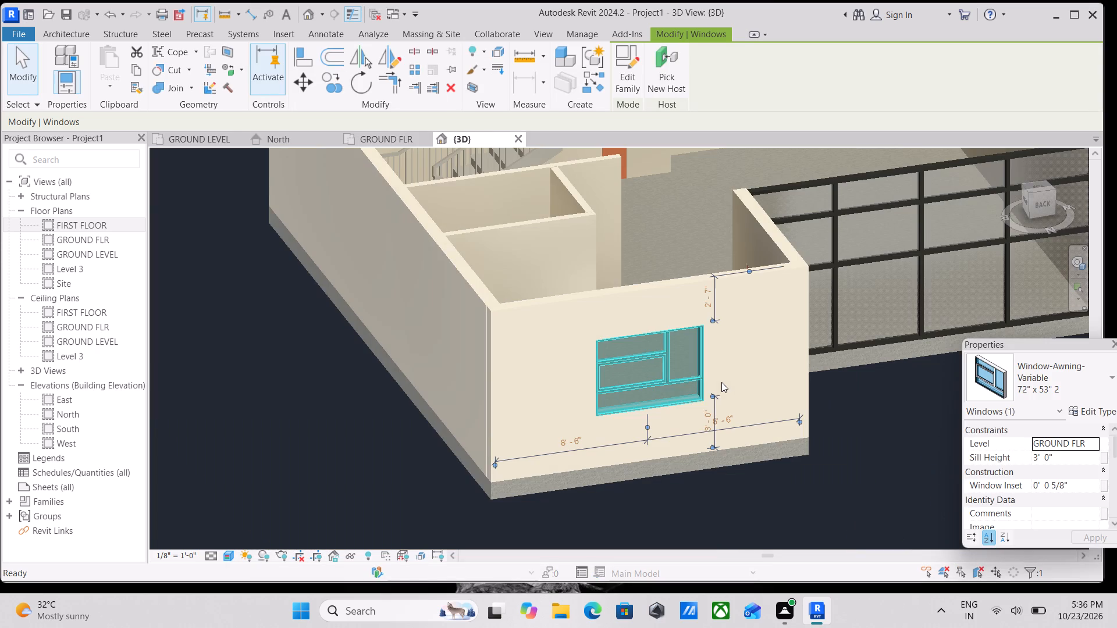
scroll(696, 366, up, 3)
key(Escape)
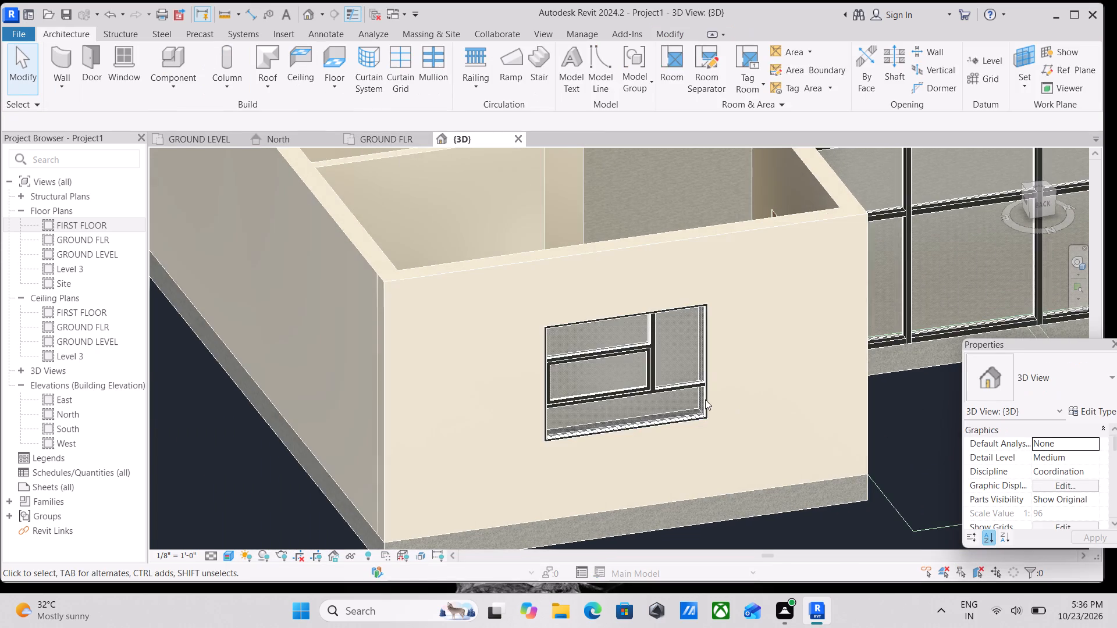
scroll(705, 399, up, 3)
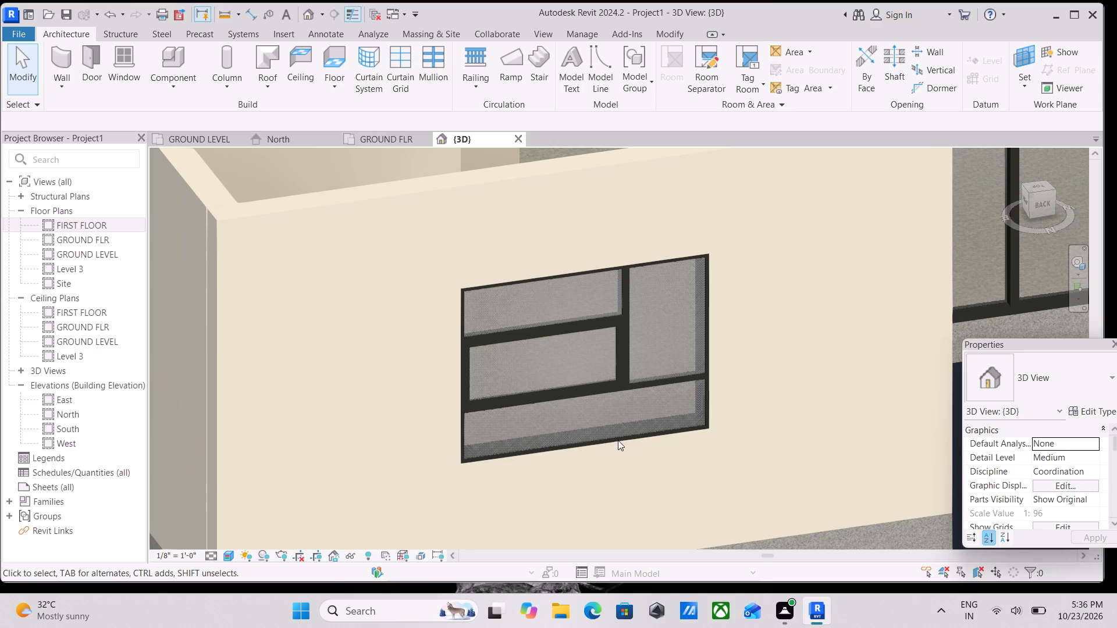
click(615, 438)
key(space)
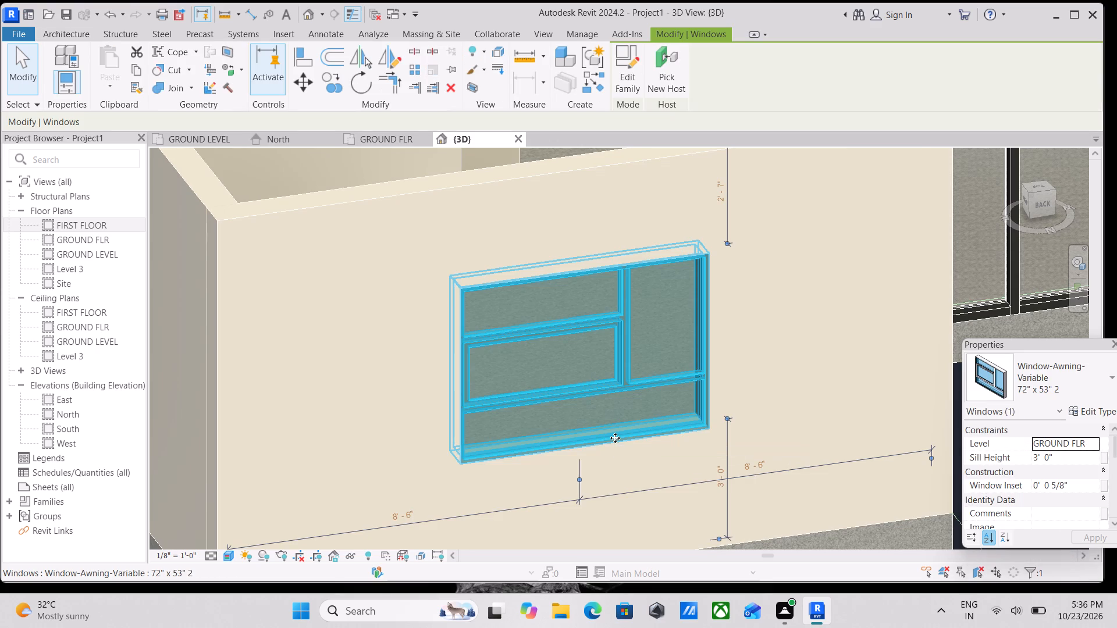
scroll(661, 398, down, 4)
key(Escape)
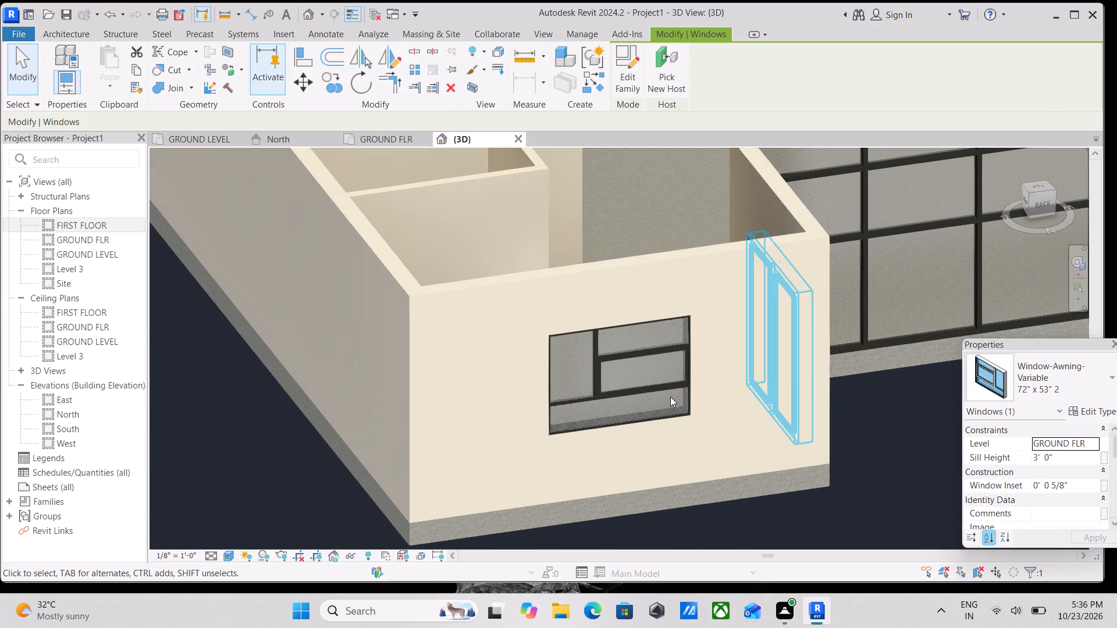
Examine the flipped window's frame, sill and panes up close, and its appearance within the whole house.
scroll(721, 397, up, 11)
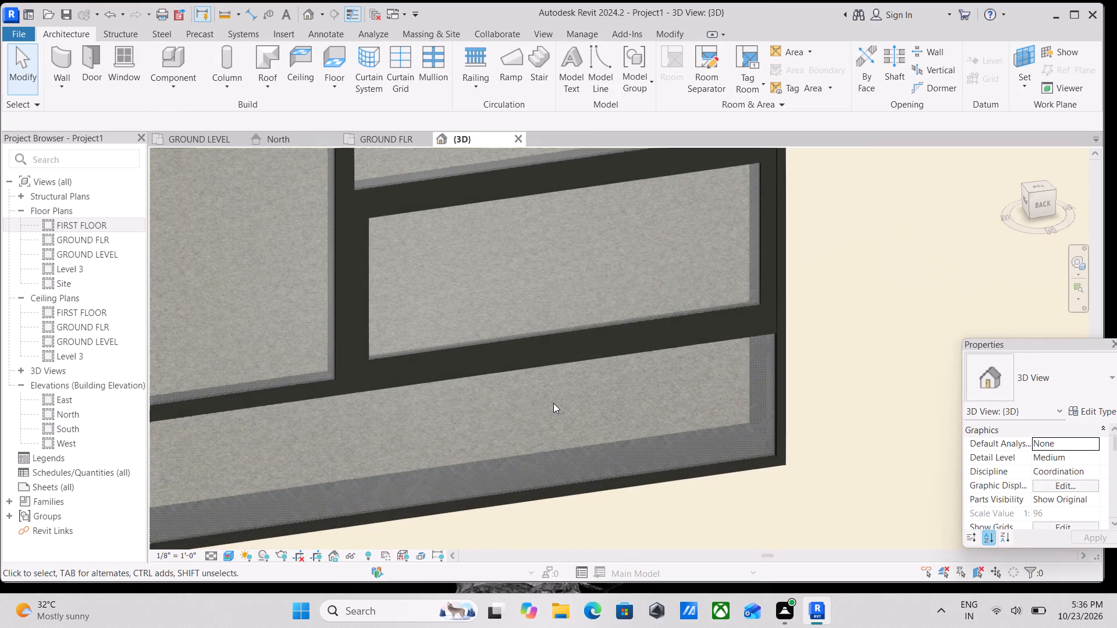
scroll(325, 356, up, 9)
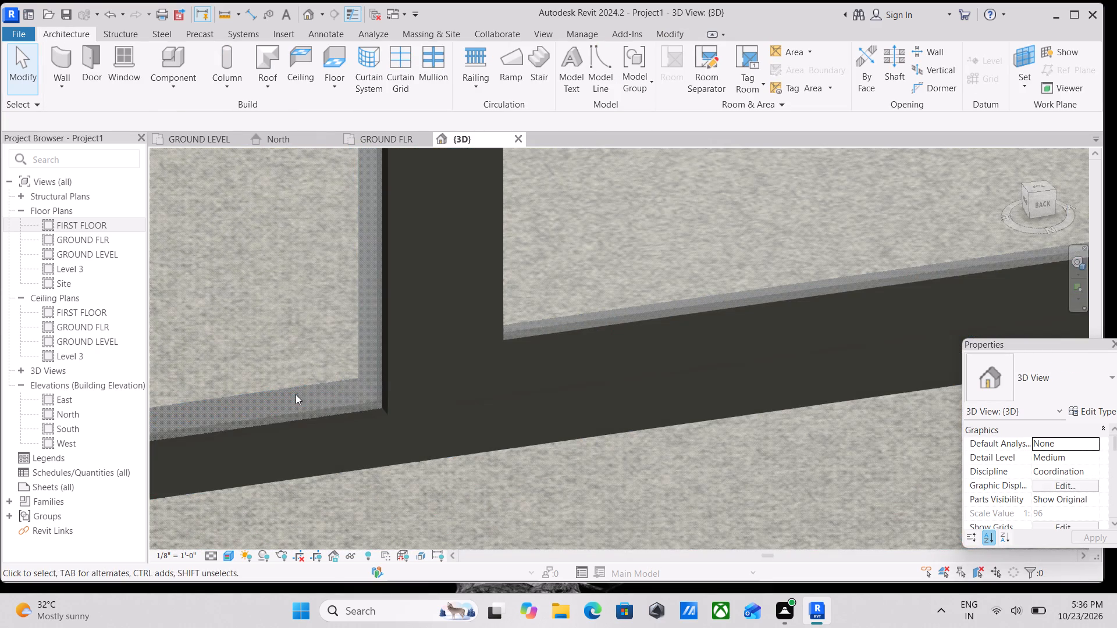
scroll(353, 401, up, 14)
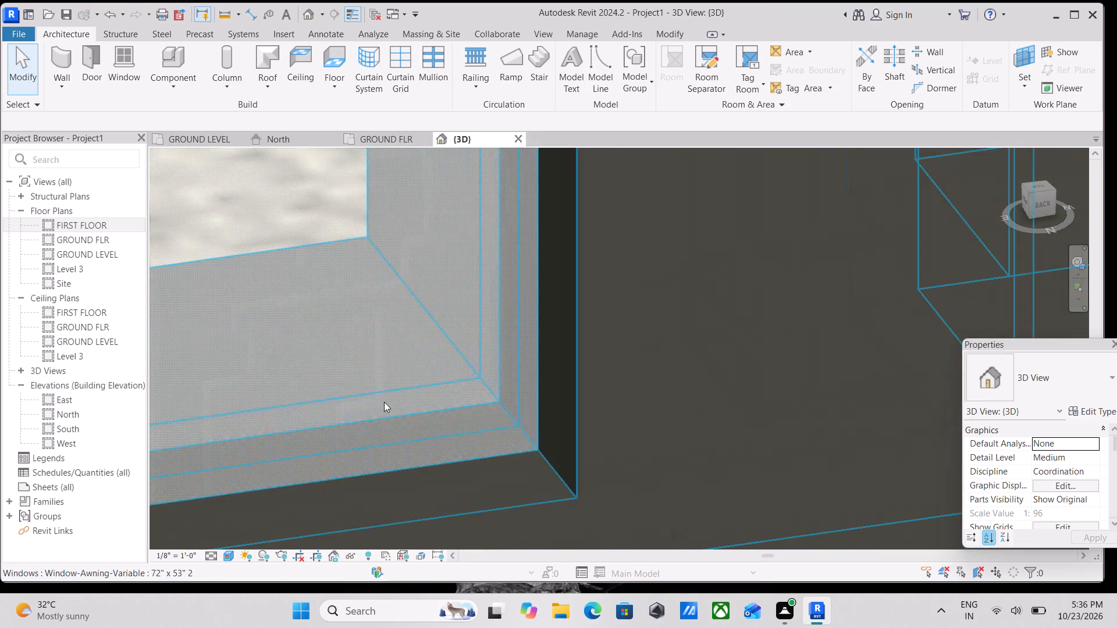
scroll(384, 402, down, 6)
scroll(384, 402, down, 20)
scroll(384, 402, down, 5)
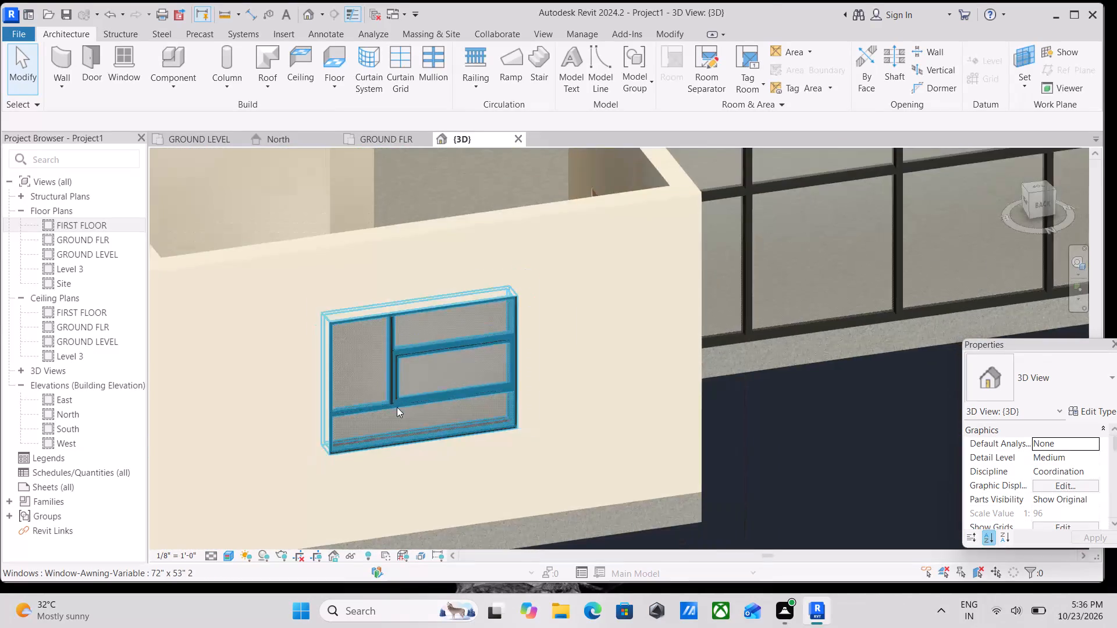
scroll(397, 407, down, 15)
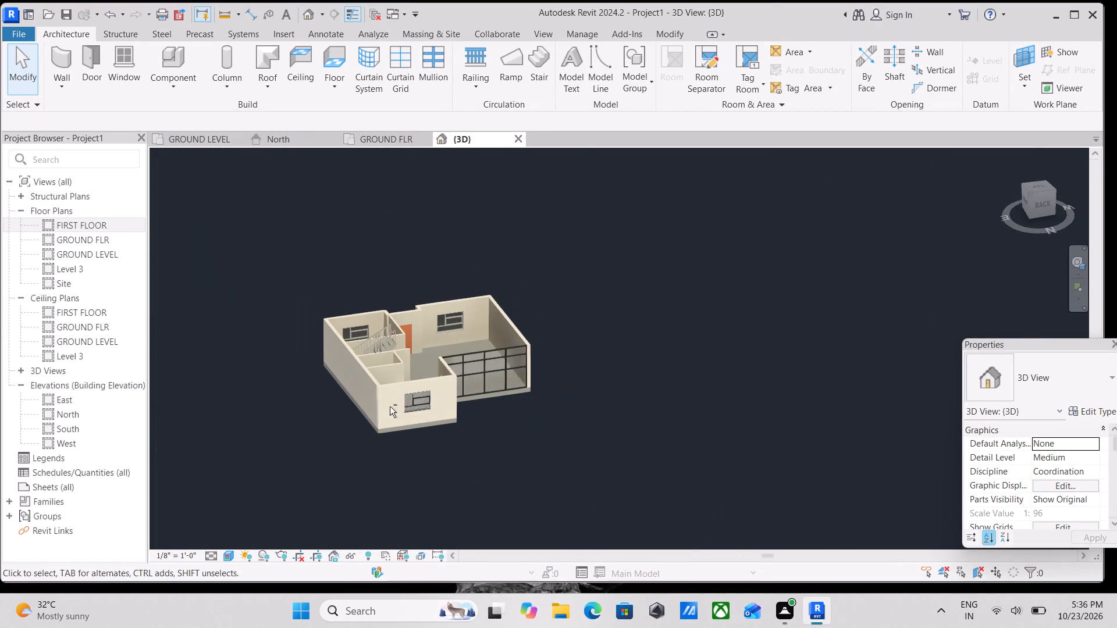
Select all instances of the 72" x 53" awning window in the south front walls and change them to type 72" x 53" 2.
shift+middle_drag(390, 406, 624, 401)
scroll(497, 451, up, 4)
middle_drag(364, 449, 561, 449)
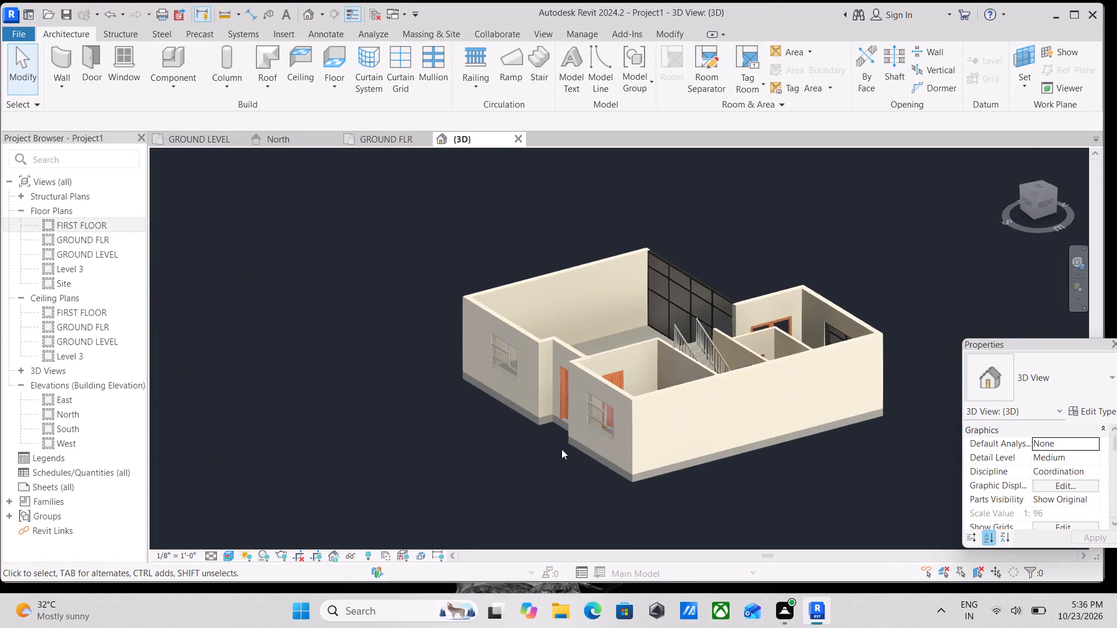
scroll(550, 431, up, 8)
scroll(668, 430, down, 5)
middle_drag(667, 430, 663, 430)
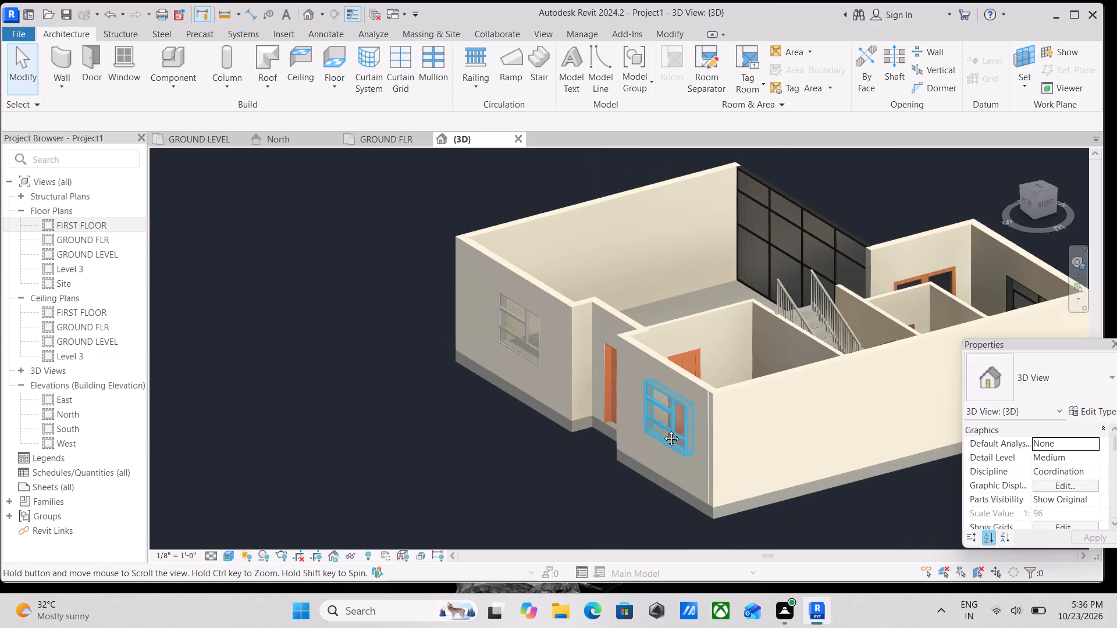
middle_drag(663, 430, 805, 479)
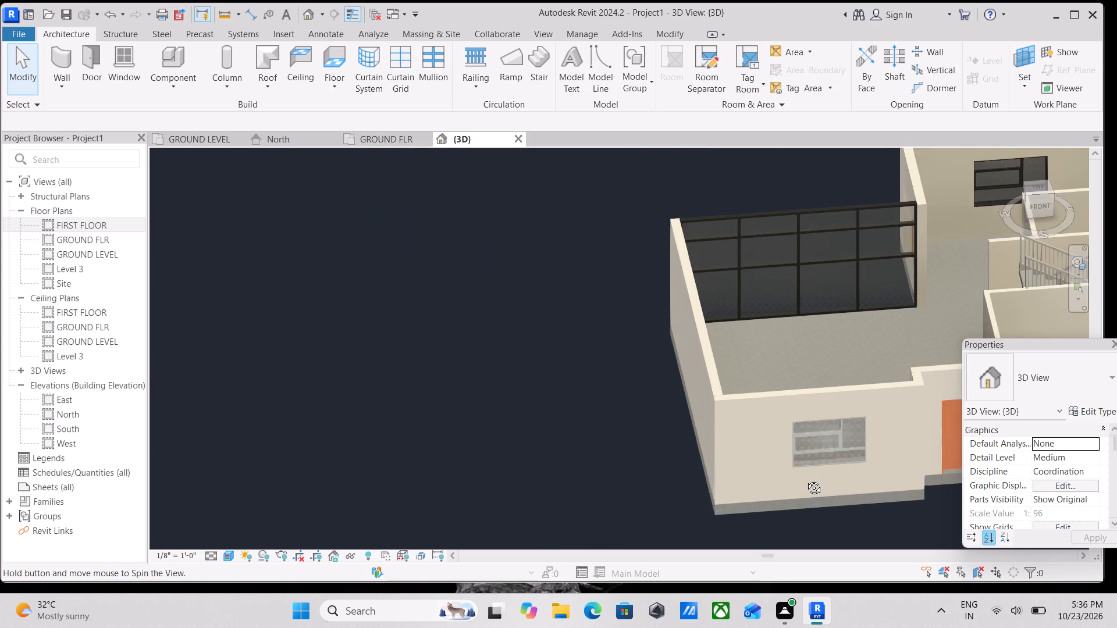
middle_drag(805, 479, 749, 475)
scroll(710, 433, up, 6)
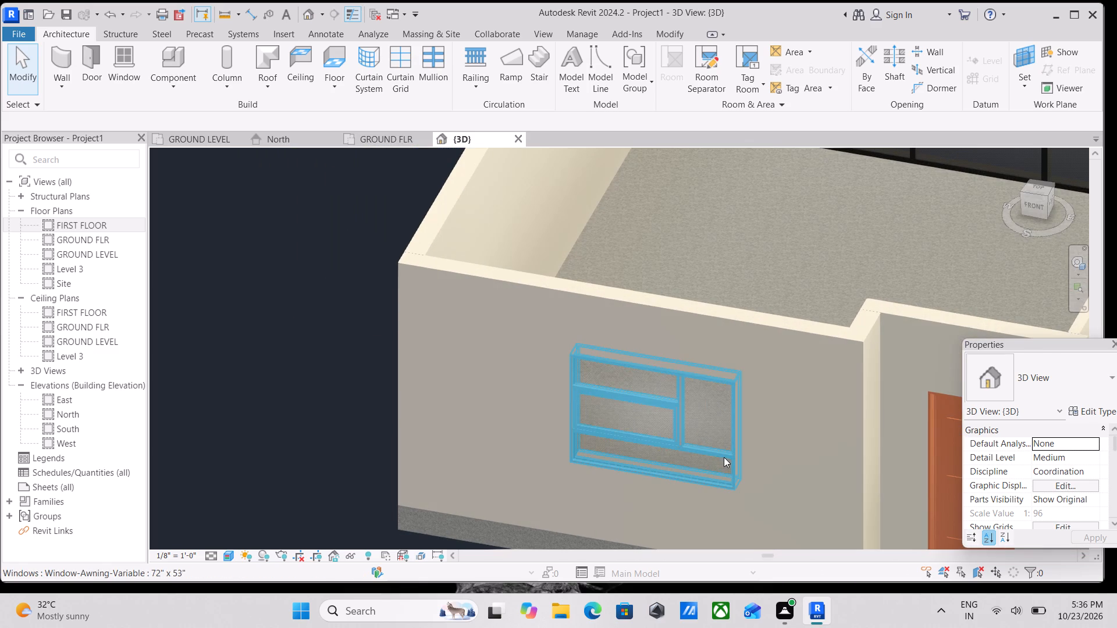
click(724, 457)
scroll(724, 458, up, 3)
text(SA)
scroll(724, 458, down, 2)
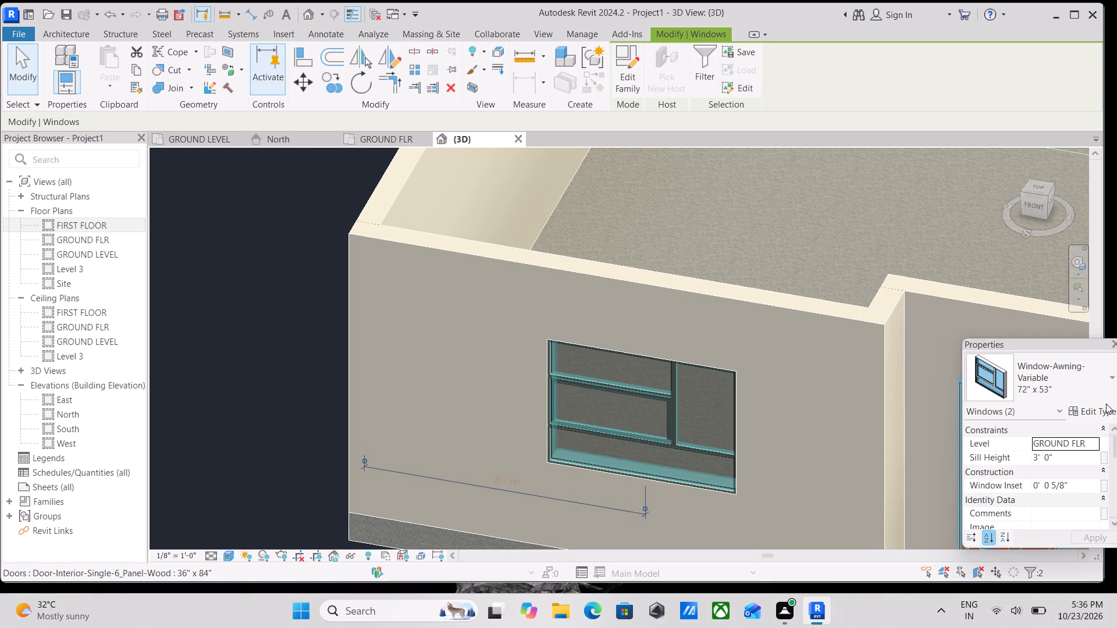
scroll(732, 399, down, 3)
middle_drag(682, 402, 396, 346)
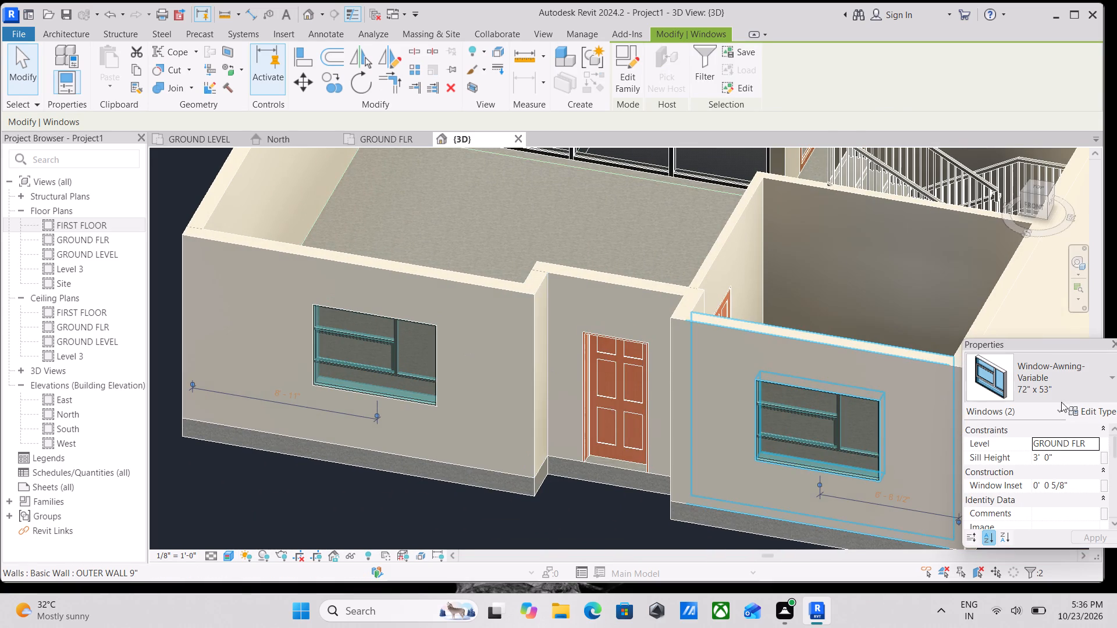
click(1078, 383)
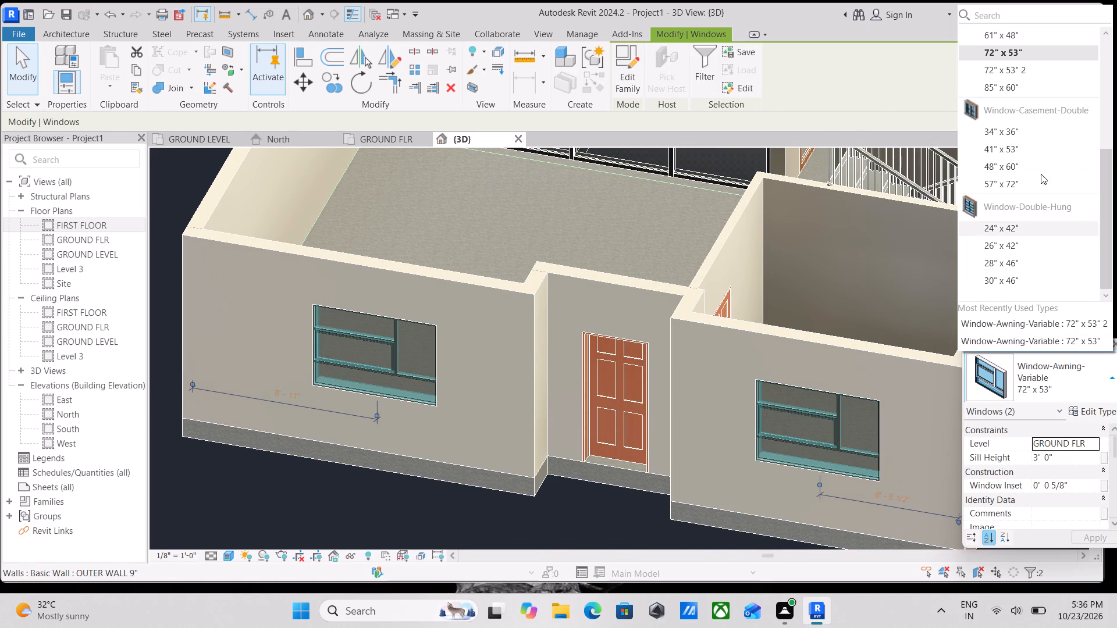
click(1015, 72)
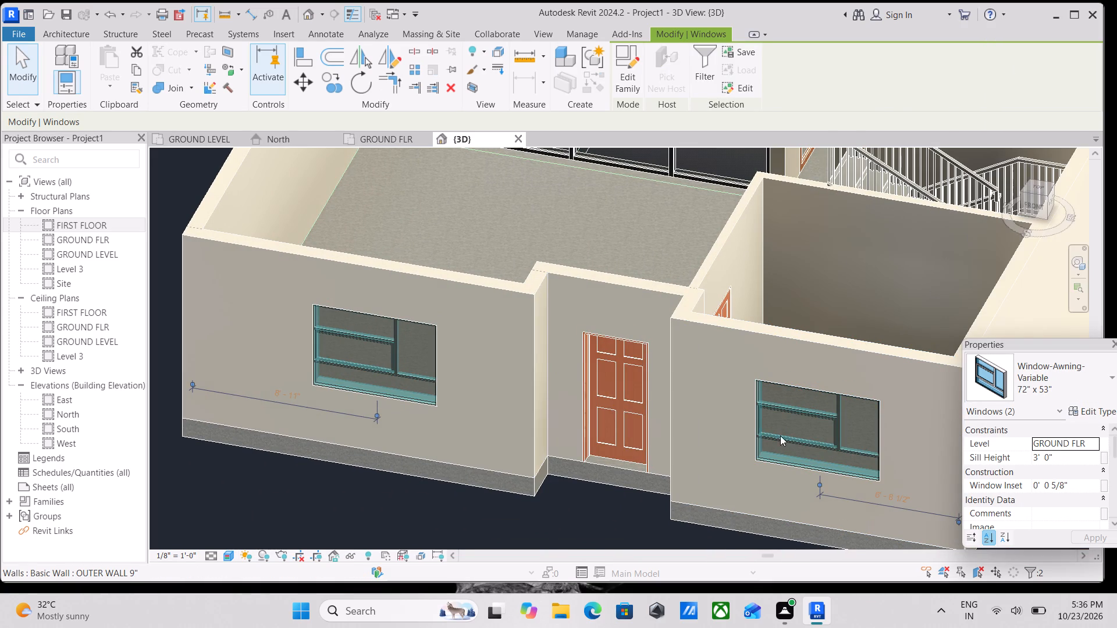
scroll(755, 441, down, 3)
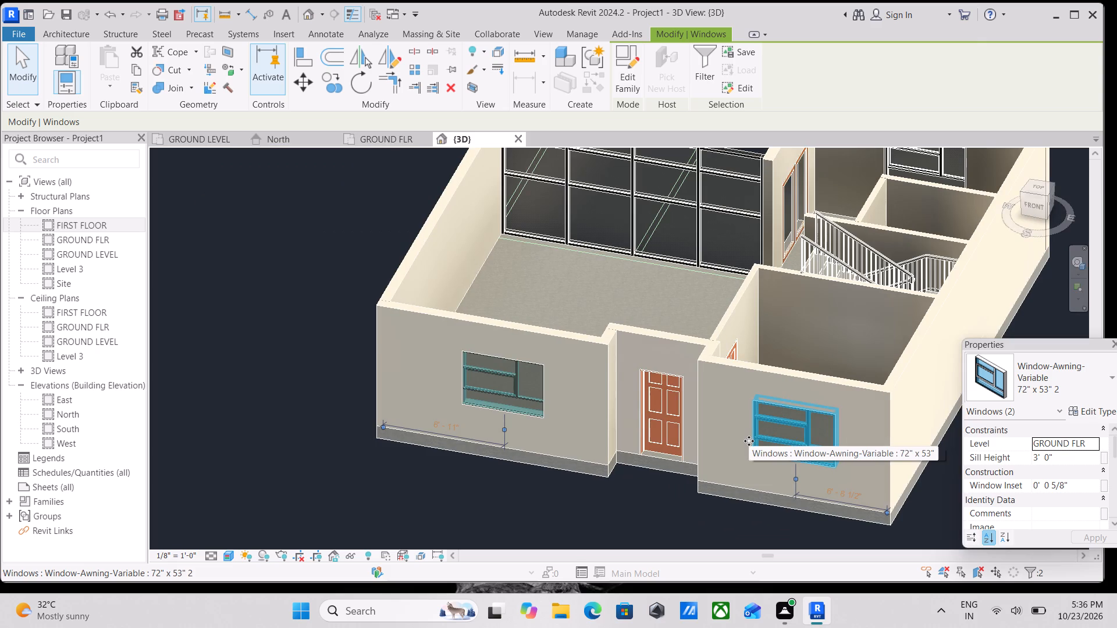
key(Escape)
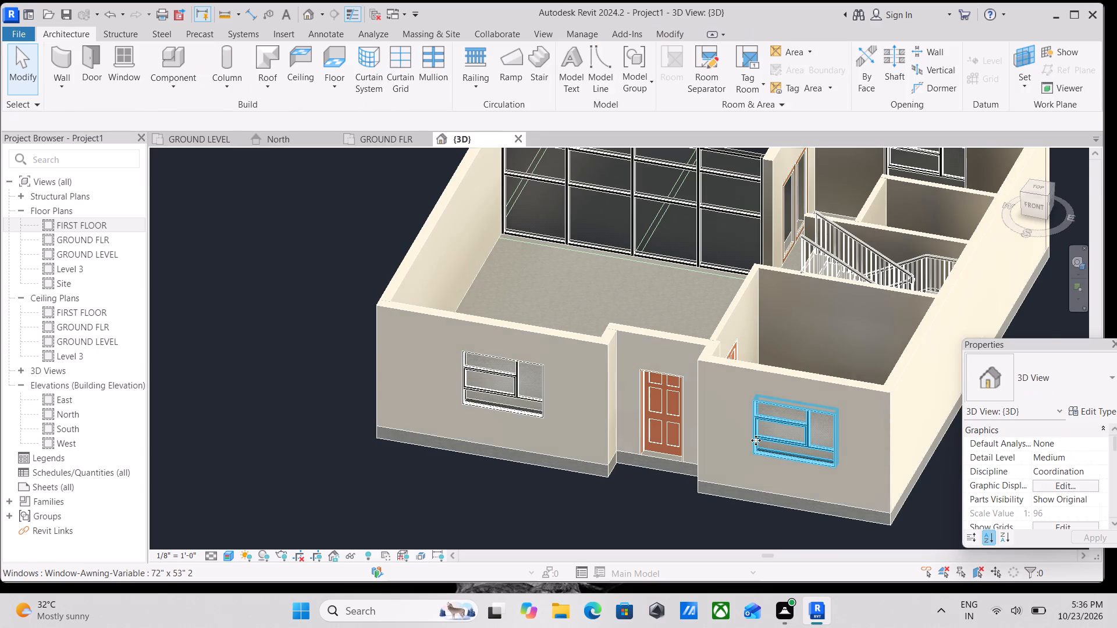
Examine the window frames, curtain wall, doors and staircase of the house from several angles.
scroll(780, 426, down, 2)
scroll(819, 440, up, 5)
key(Escape)
scroll(794, 444, up, 4)
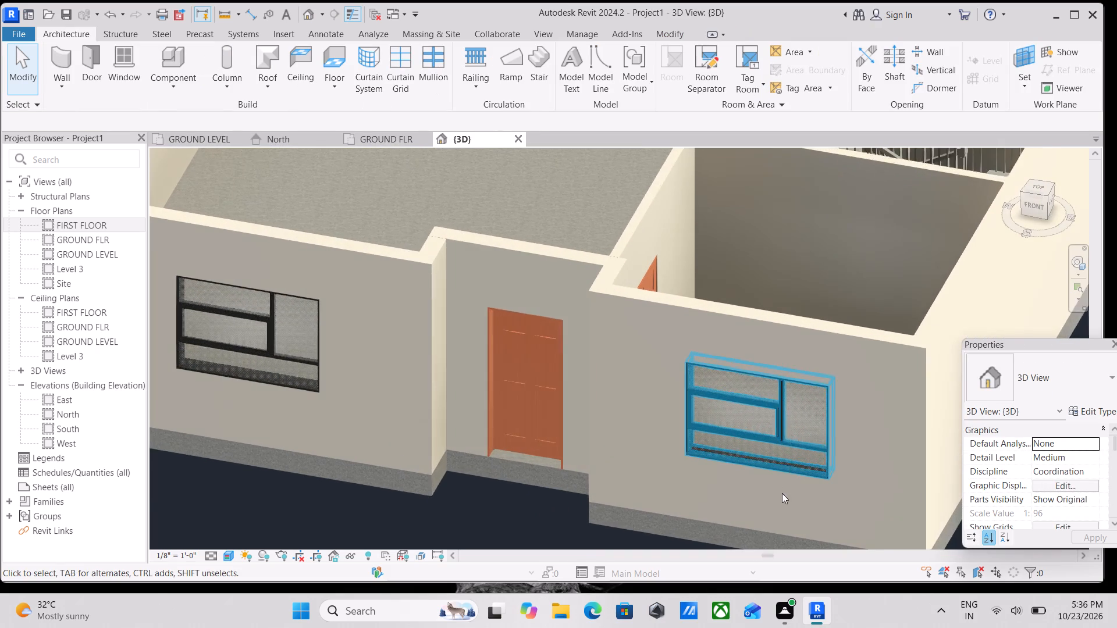
scroll(823, 439, up, 5)
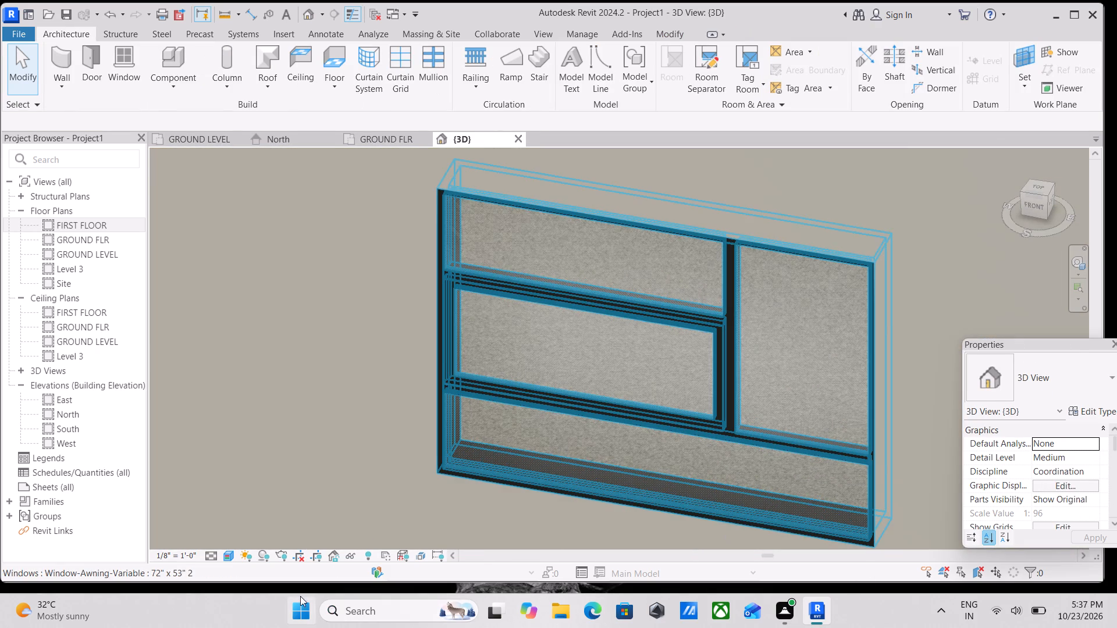
scroll(513, 465, down, 16)
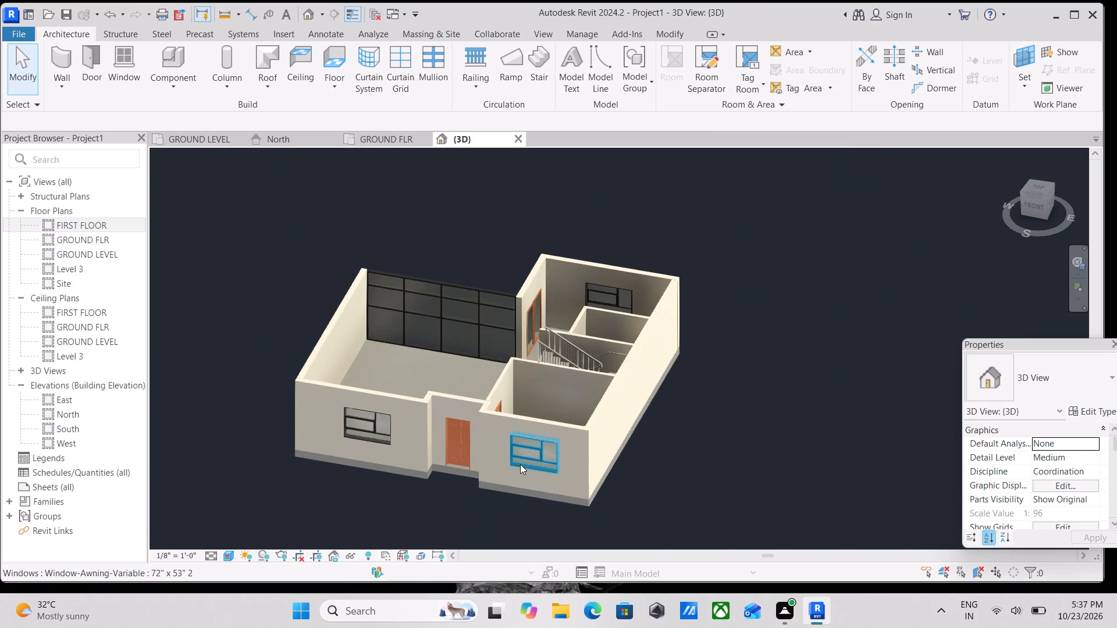
scroll(437, 384, up, 2)
scroll(444, 393, down, 2)
shift+middle_drag(442, 403, 579, 479)
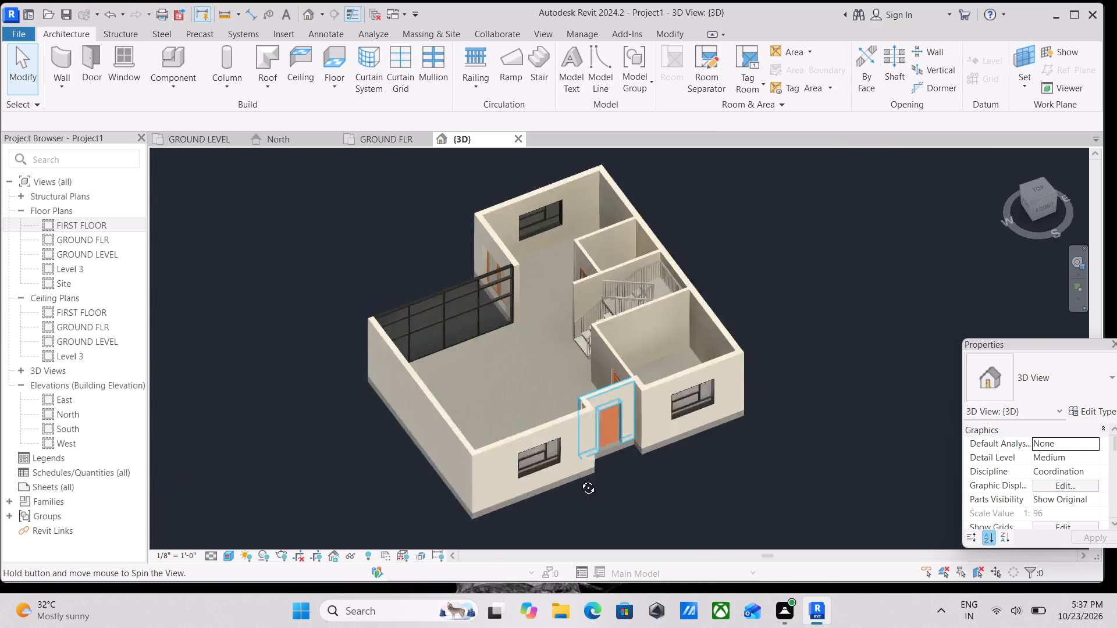
shift+middle_drag(579, 479, 765, 424)
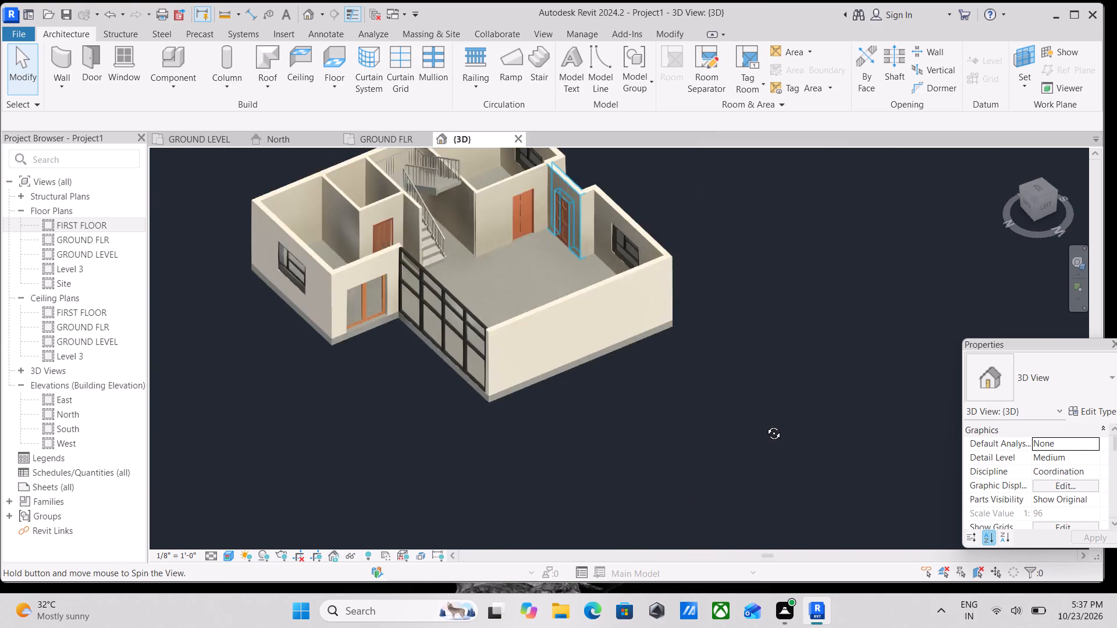
shift+middle_drag(765, 424, 416, 484)
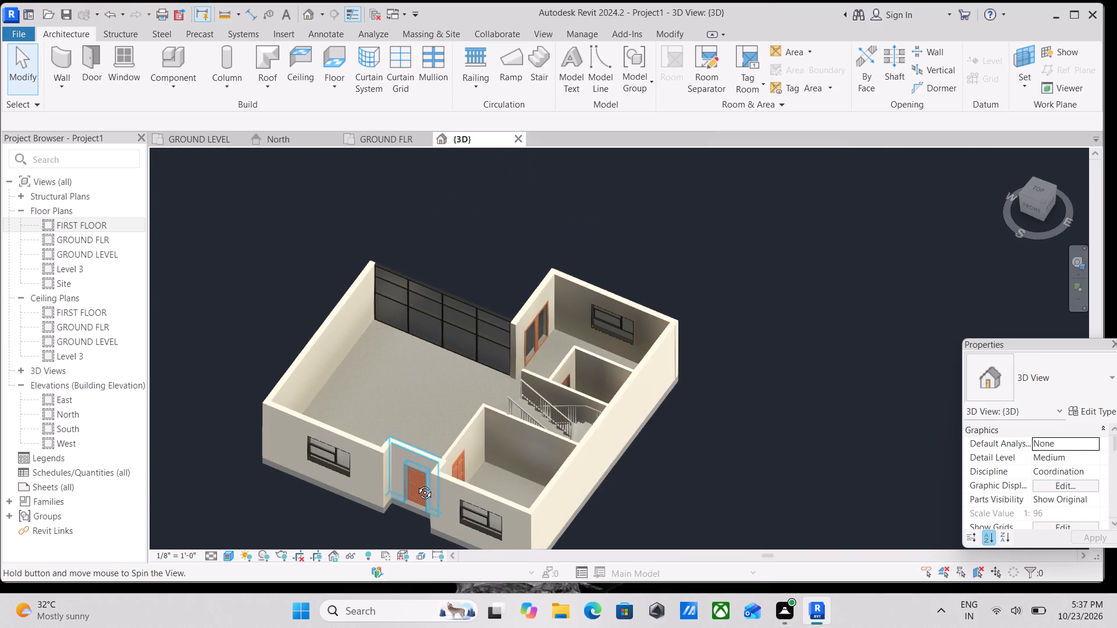
shift+middle_drag(416, 484, 482, 524)
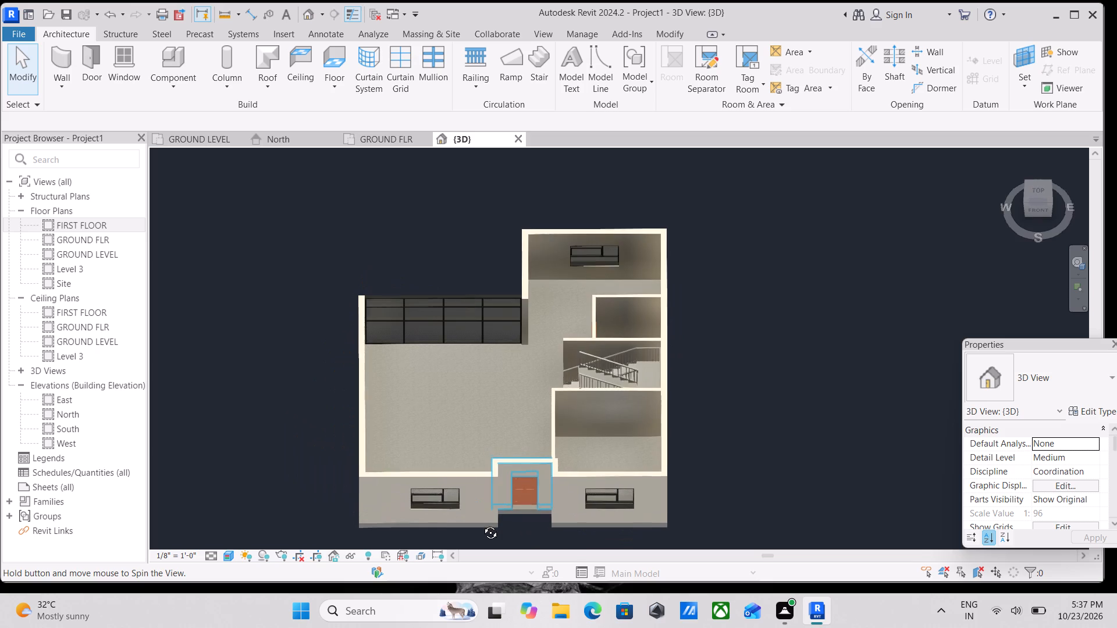
shift+middle_drag(482, 524, 578, 415)
scroll(586, 330, up, 5)
scroll(564, 337, down, 2)
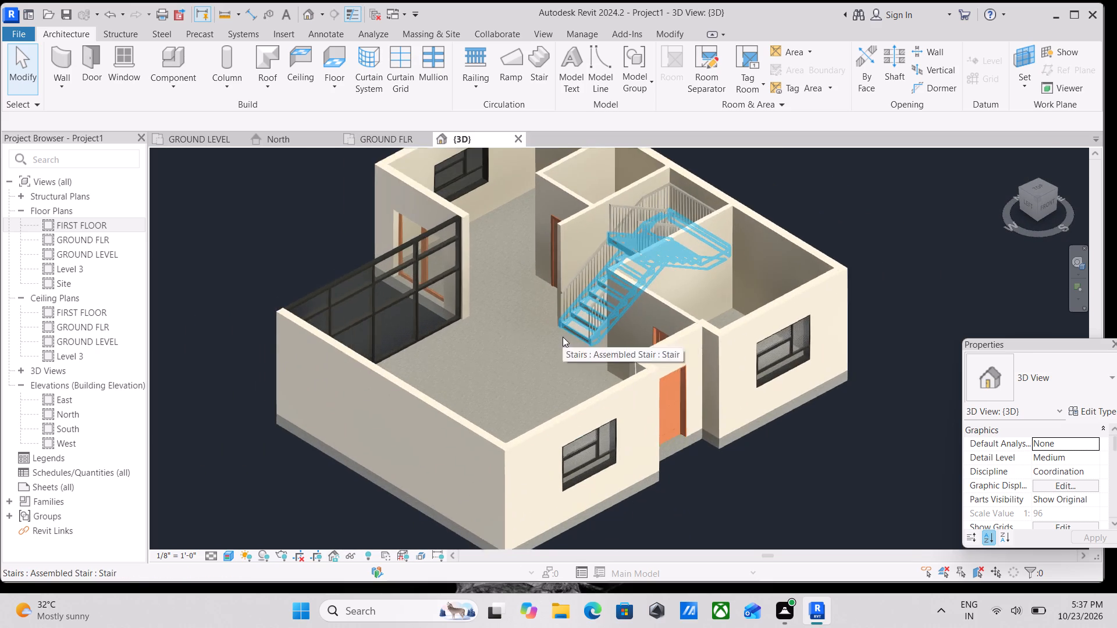
scroll(563, 337, down, 4)
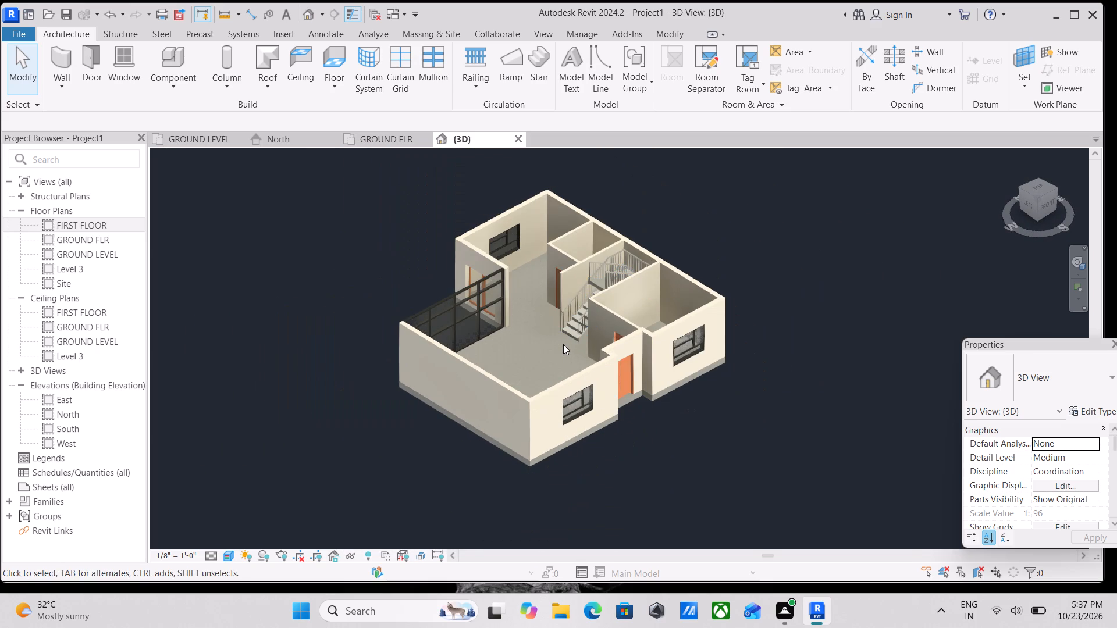
scroll(528, 426, up, 1)
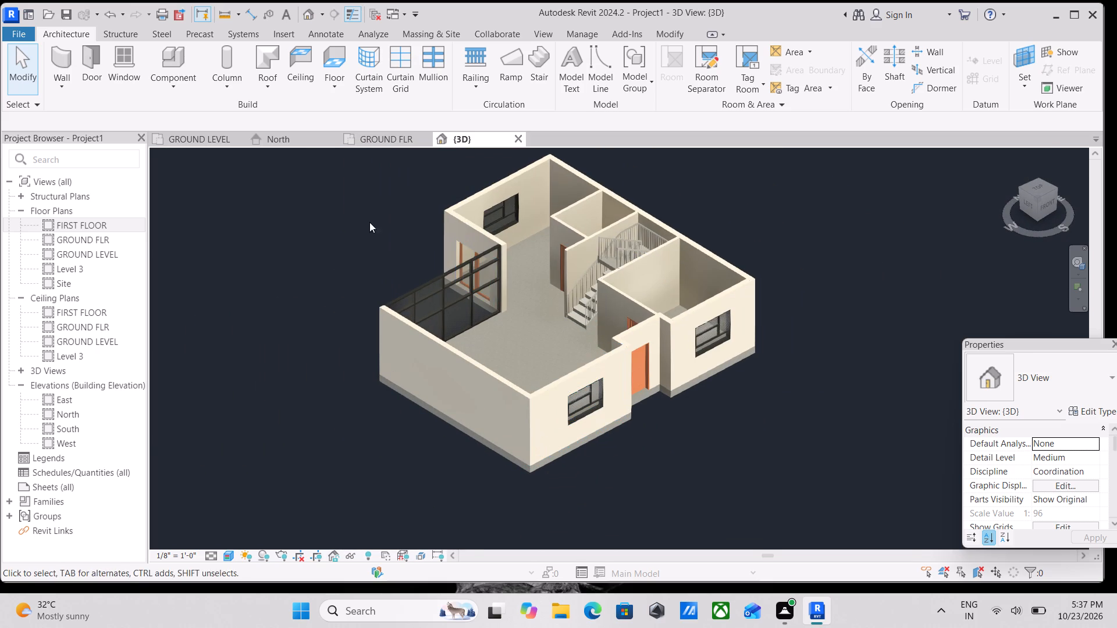
Set the 3D view's visual style to Shaded.
click(229, 552)
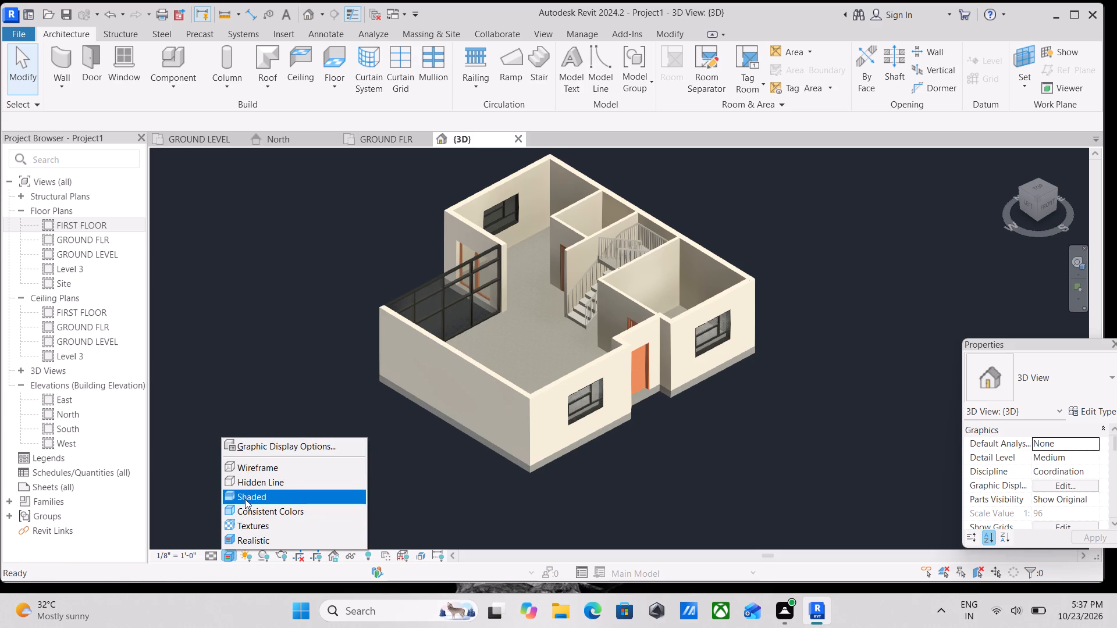
click(247, 497)
Inspect the shaded model's entrance side and orient the 3D view to look from the top.
scroll(425, 474, down, 3)
scroll(486, 447, up, 4)
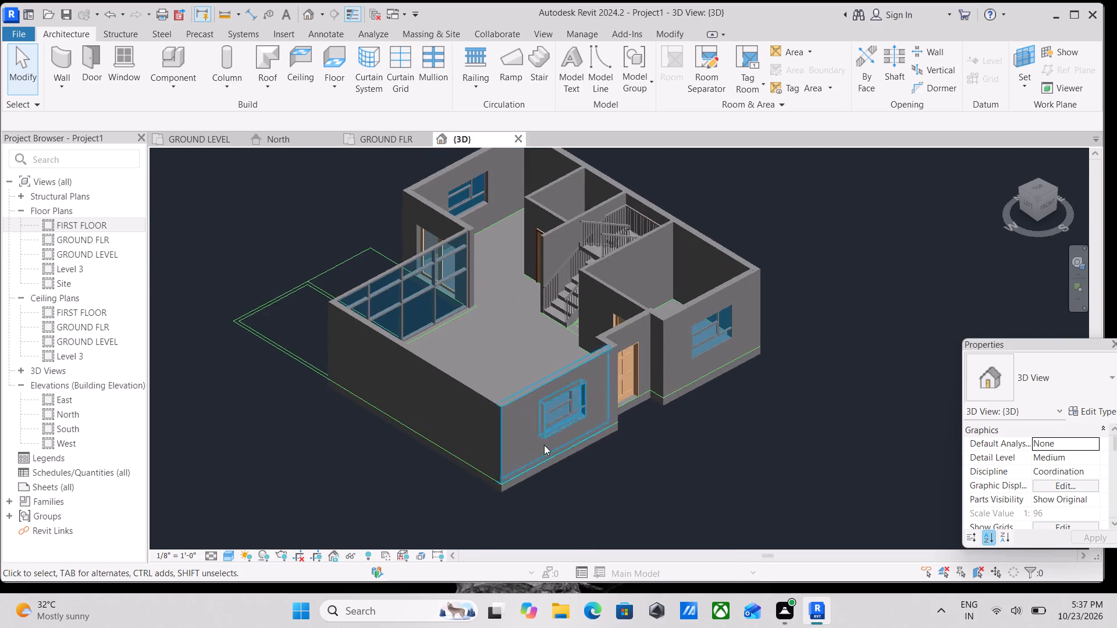
scroll(544, 445, up, 2)
scroll(664, 436, up, 3)
scroll(664, 436, down, 2)
middle_drag(664, 436, 627, 524)
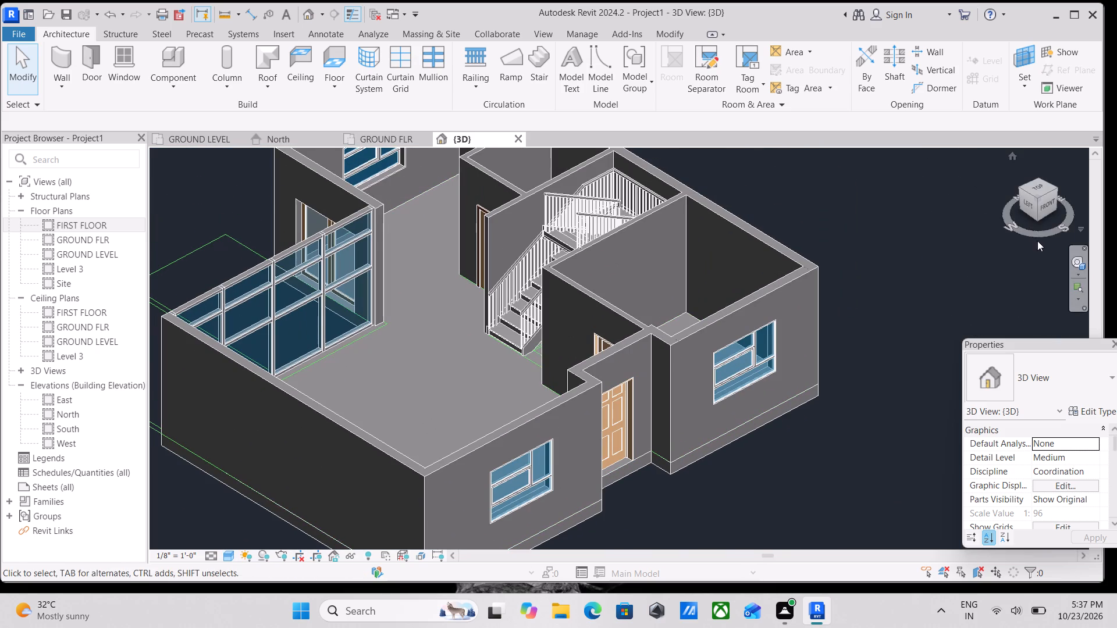
click(1041, 191)
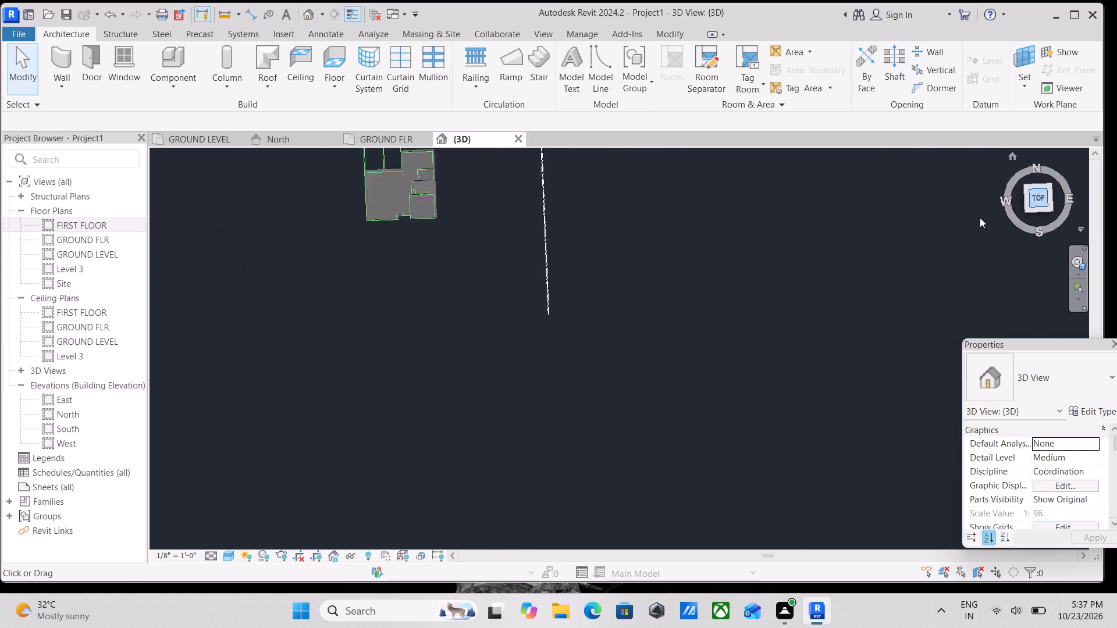
Create a Grassland - 16" toposolid on GROUND LEVEL with a rectangular boundary about 96' by 104' around the house.
scroll(462, 249, up, 5)
scroll(701, 375, up, 3)
scroll(799, 304, up, 1)
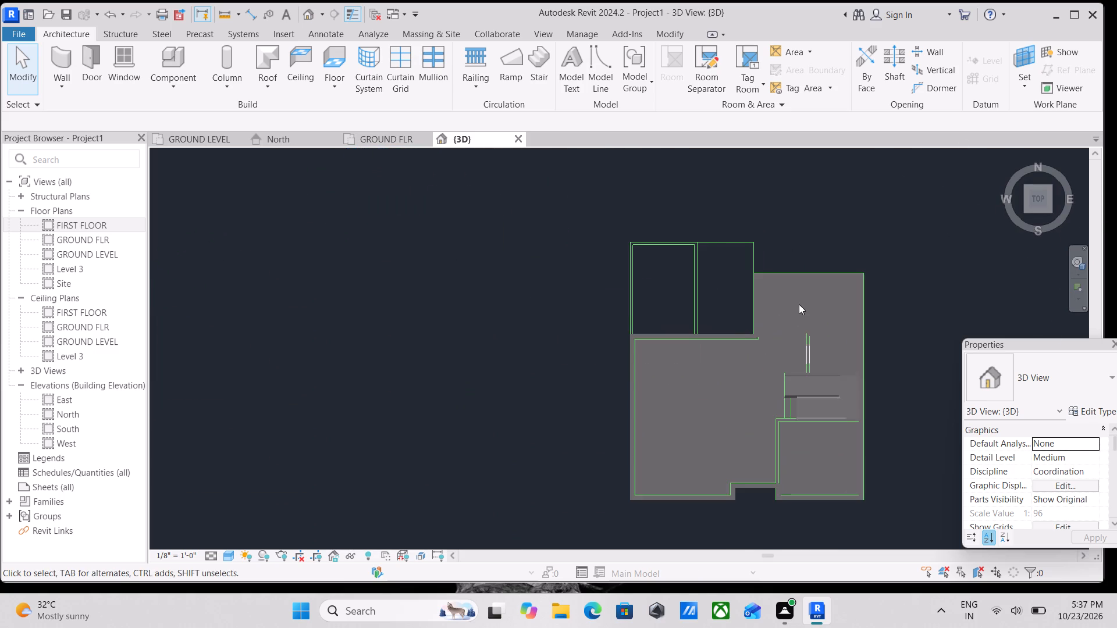
middle_drag(799, 304, 720, 308)
scroll(720, 309, down, 1)
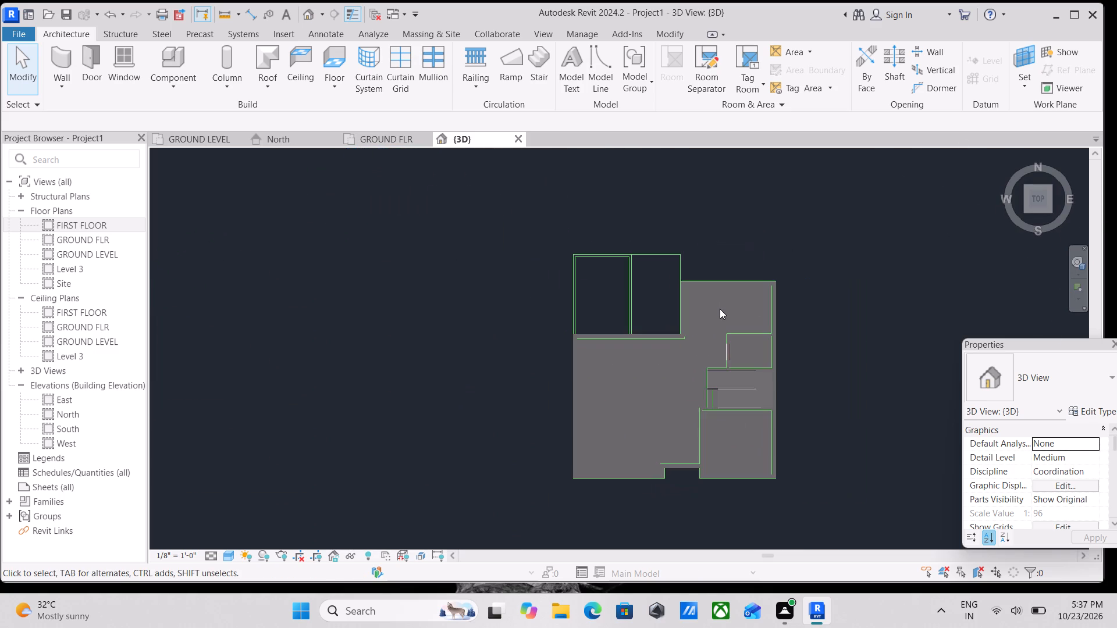
click(411, 34)
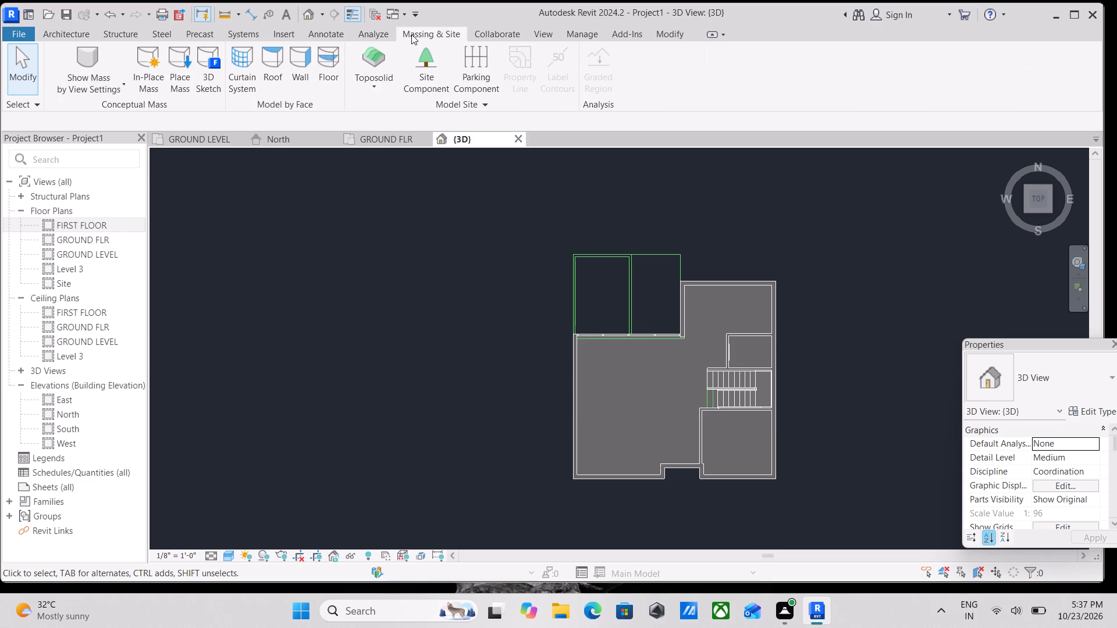
click(381, 94)
click(387, 113)
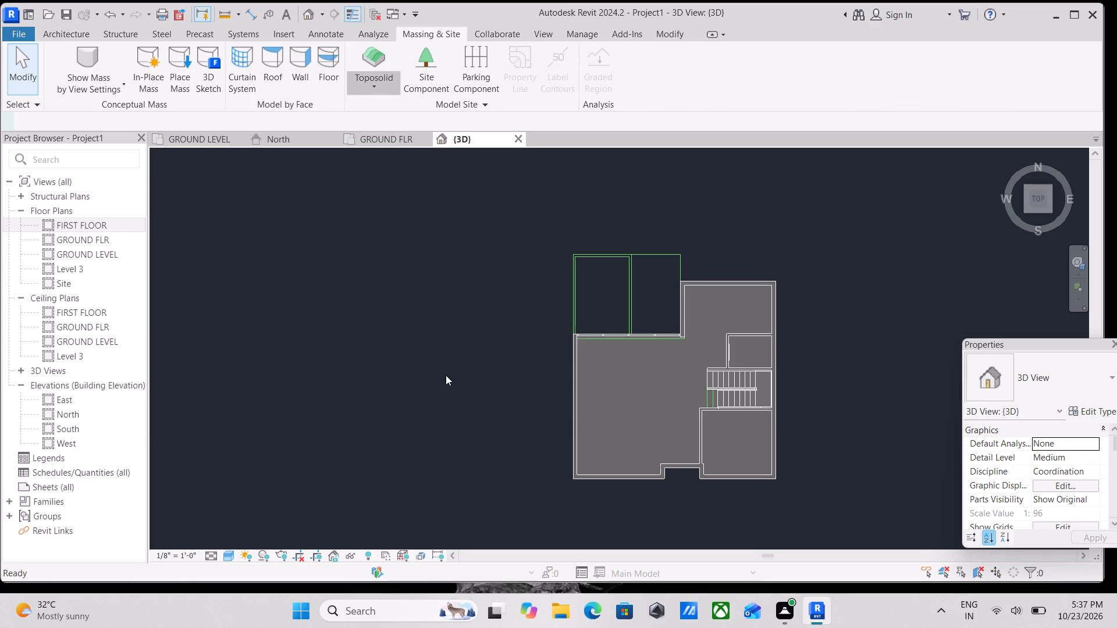
scroll(446, 375, down, 3)
scroll(465, 304, down, 4)
middle_drag(439, 327, 478, 399)
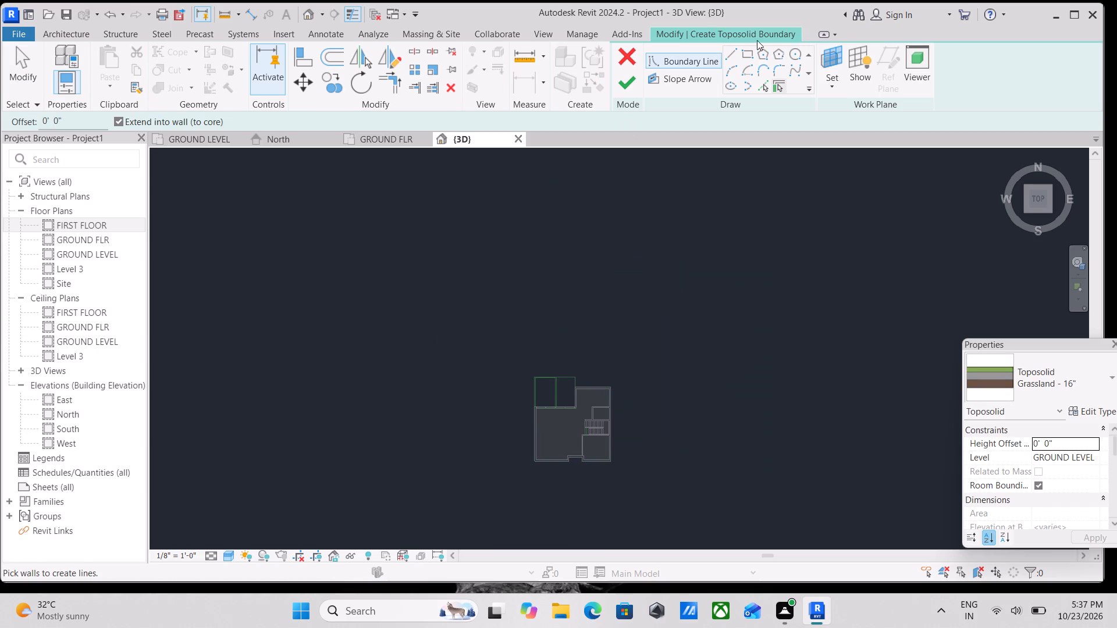
click(744, 49)
click(481, 328)
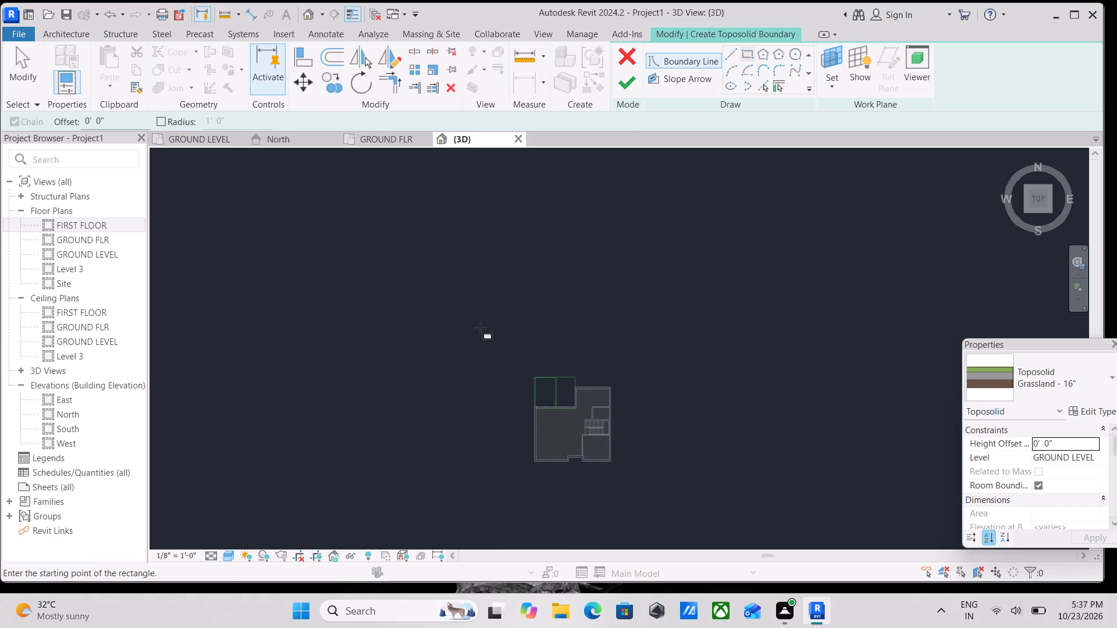
middle_drag(674, 513, 668, 443)
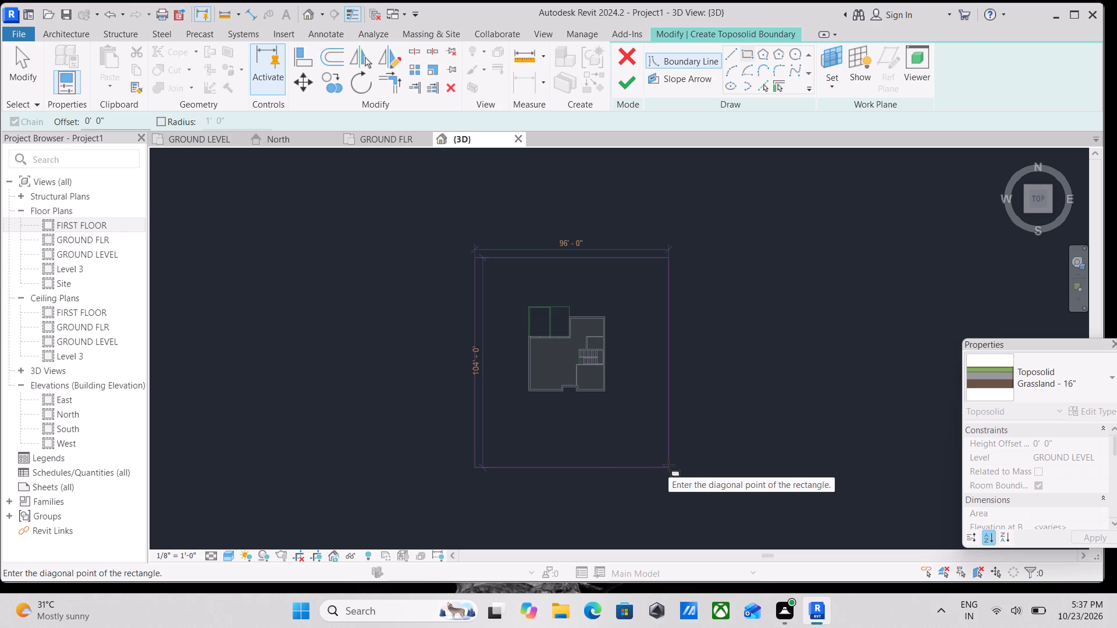
click(668, 465)
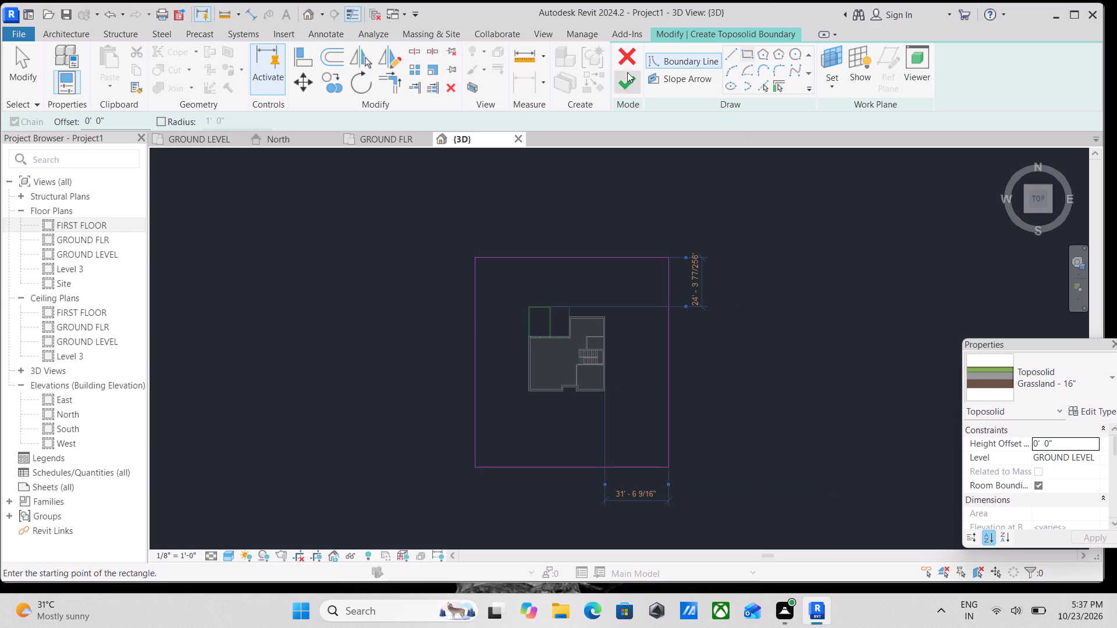
click(628, 80)
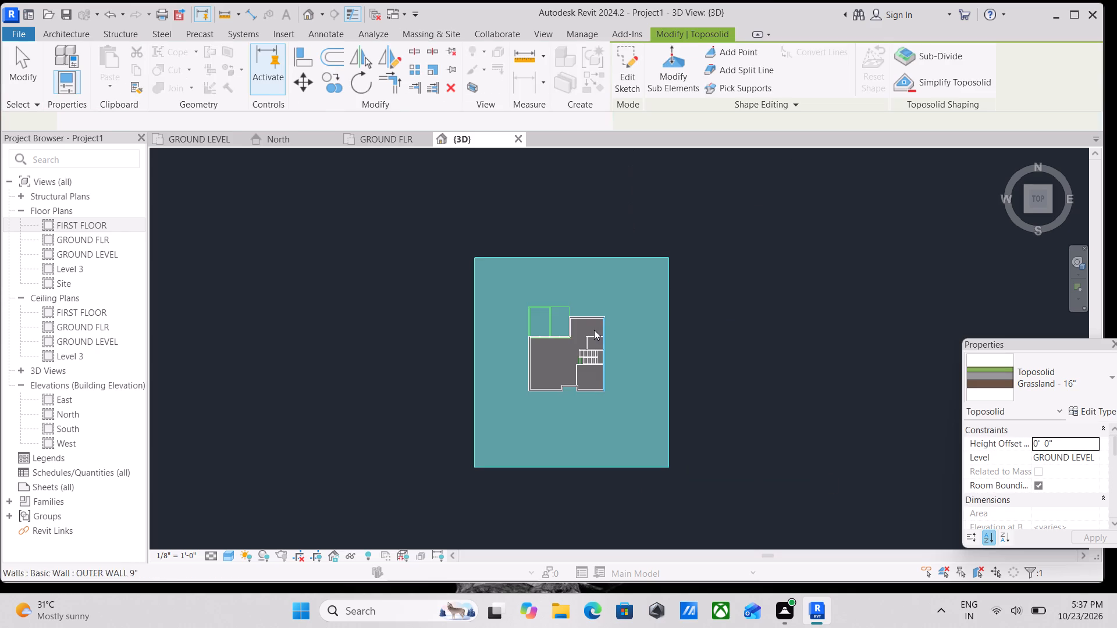
Examine the grass toposolid around the house from the top and from an oblique angle.
scroll(591, 330, up, 2)
scroll(567, 384, up, 3)
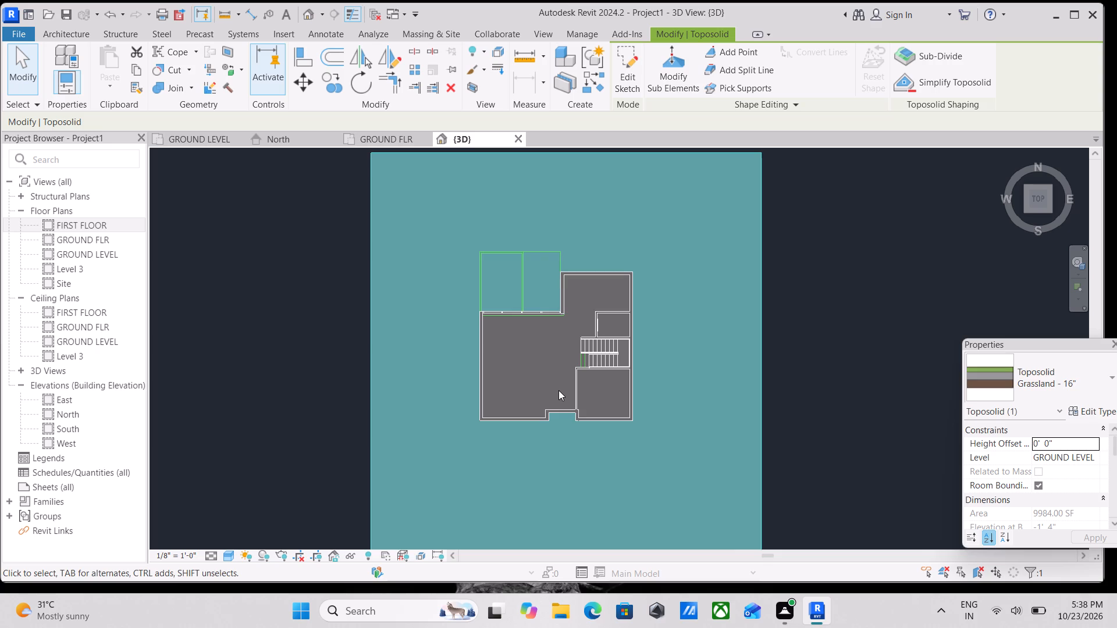
scroll(558, 390, down, 2)
scroll(613, 373, up, 3)
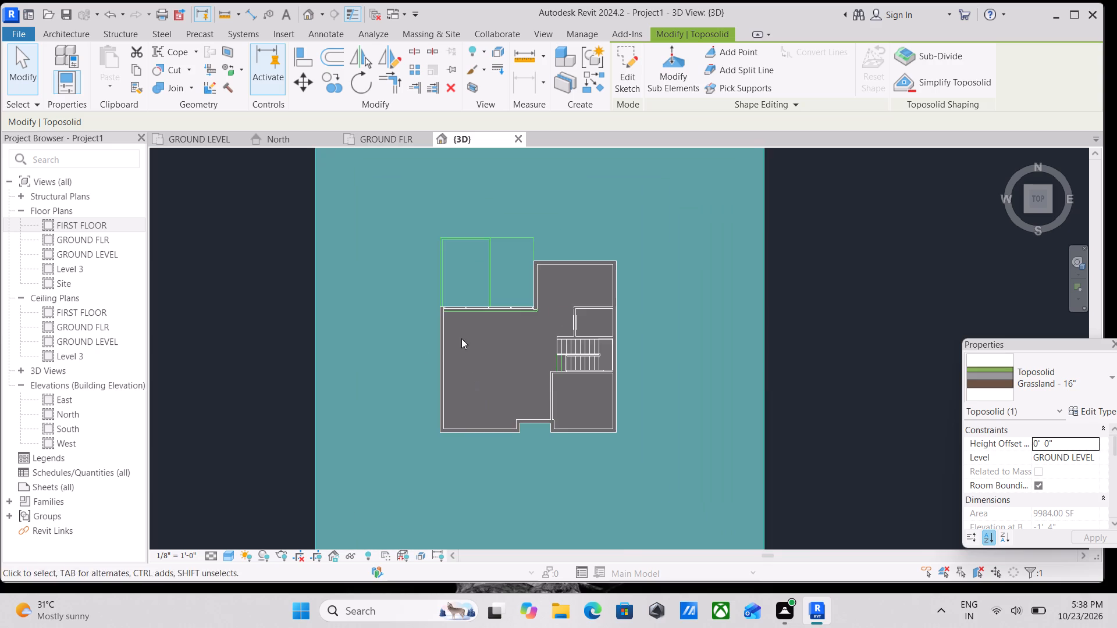
scroll(443, 298, up, 2)
scroll(461, 295, down, 3)
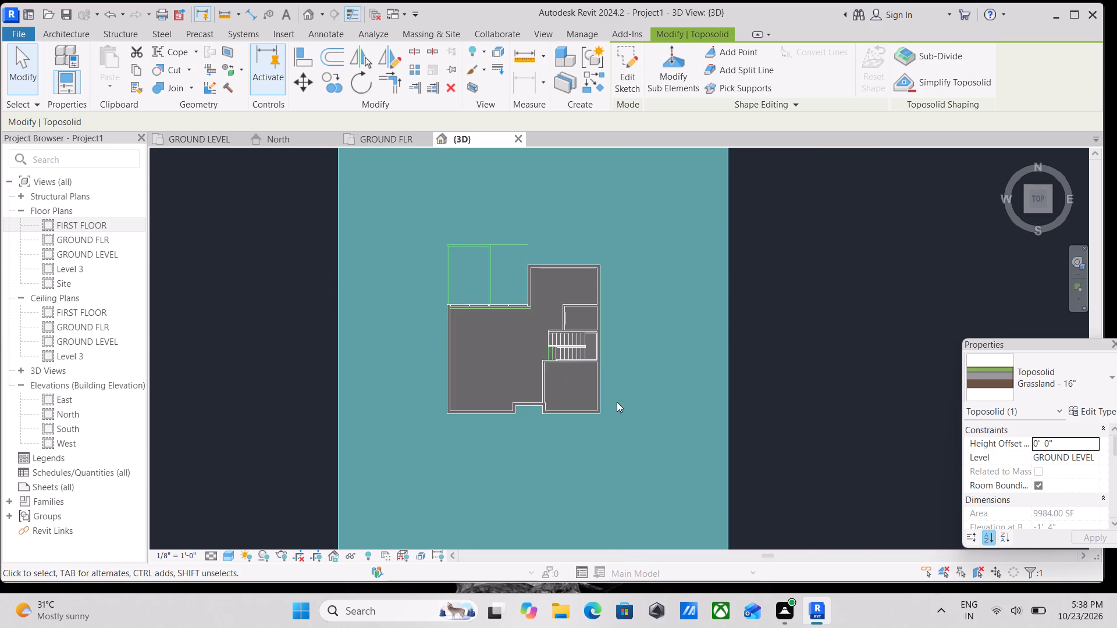
scroll(630, 406, down, 7)
shift+middle_drag(540, 432, 779, 320)
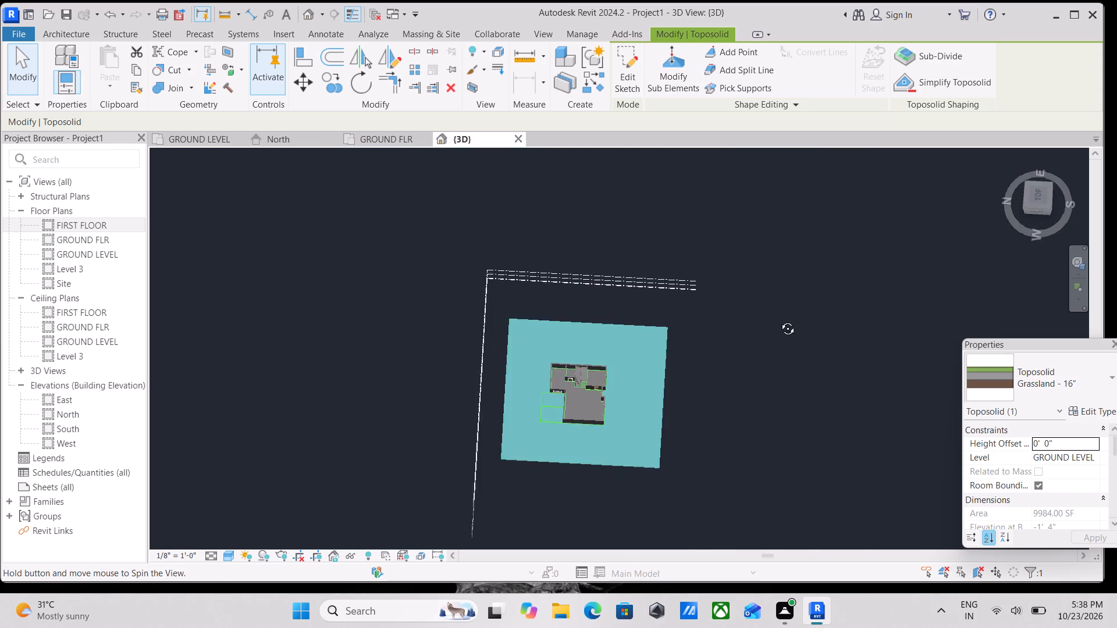
shift+middle_drag(779, 320, 809, 302)
scroll(557, 450, up, 8)
key(Escape)
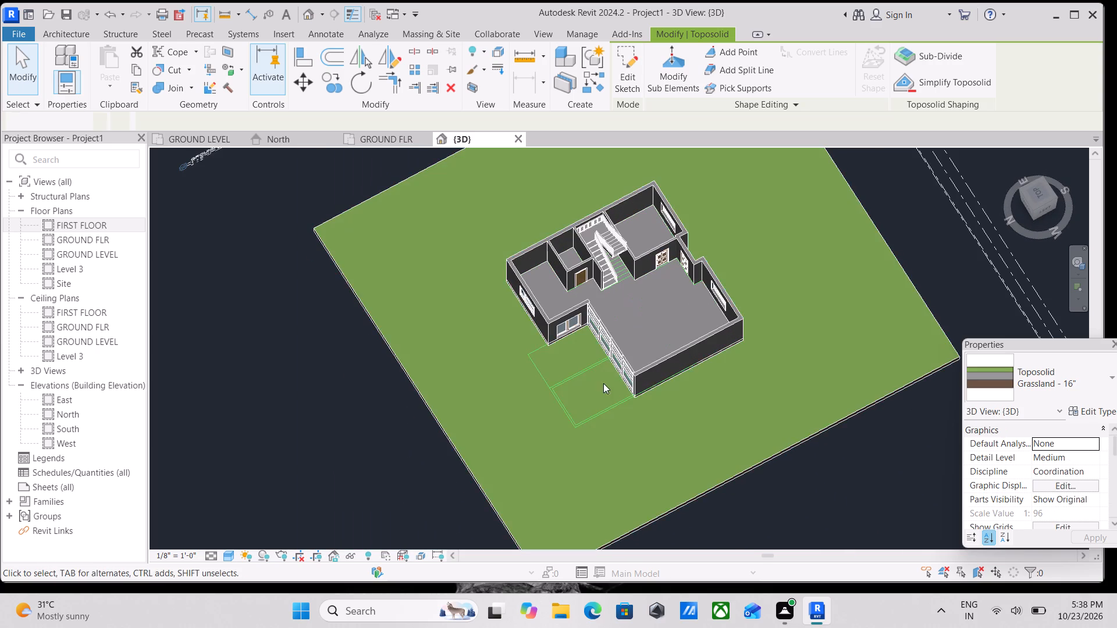
scroll(611, 372, up, 3)
scroll(670, 361, up, 3)
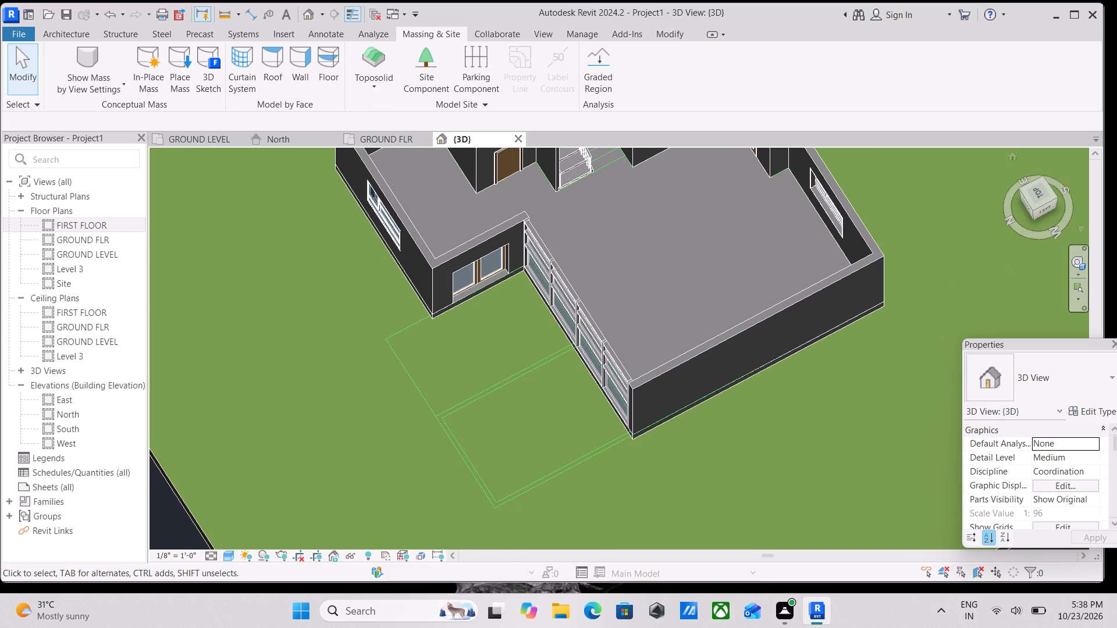
Inspect how the toposolid meets the house from the back, around the curtain wall and glazed double door.
click(1027, 208)
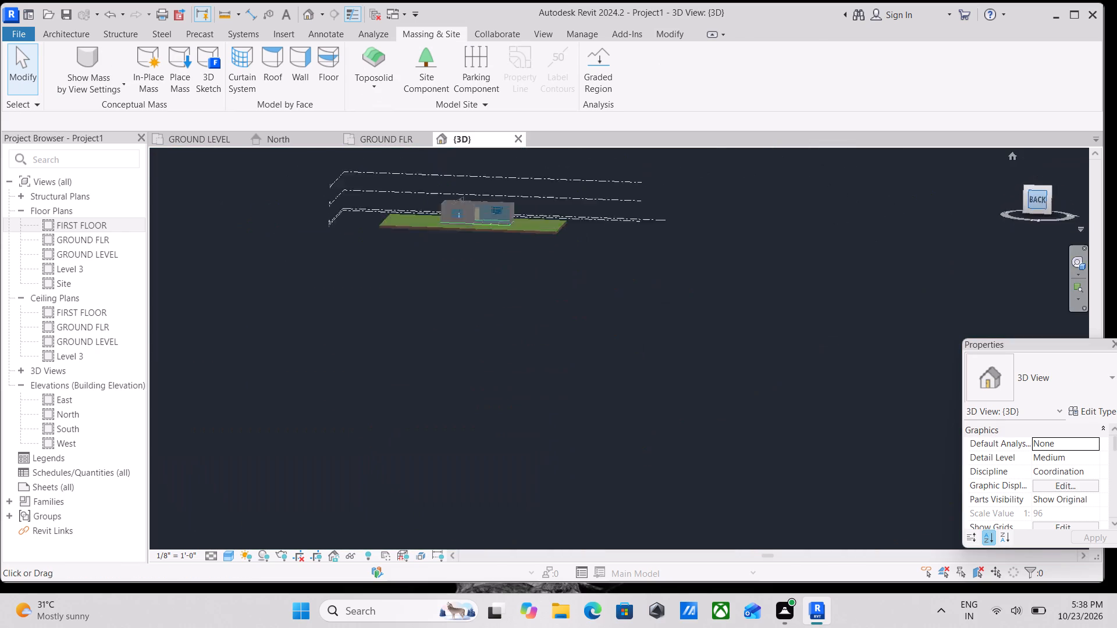
scroll(646, 336, up, 3)
scroll(634, 423, up, 7)
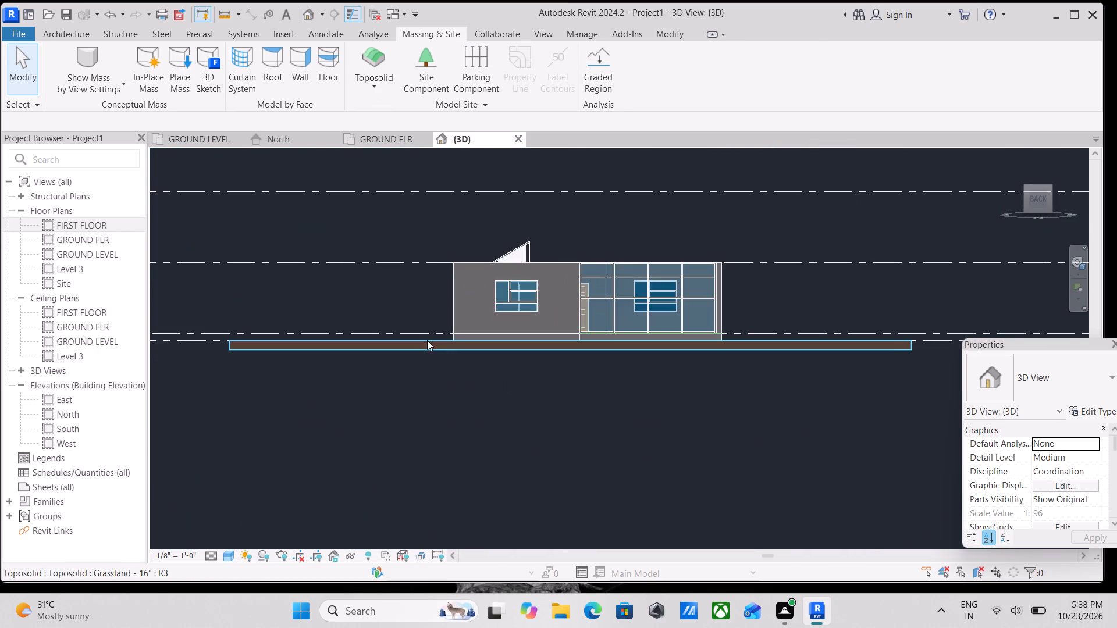
scroll(524, 368, up, 3)
scroll(803, 315, down, 4)
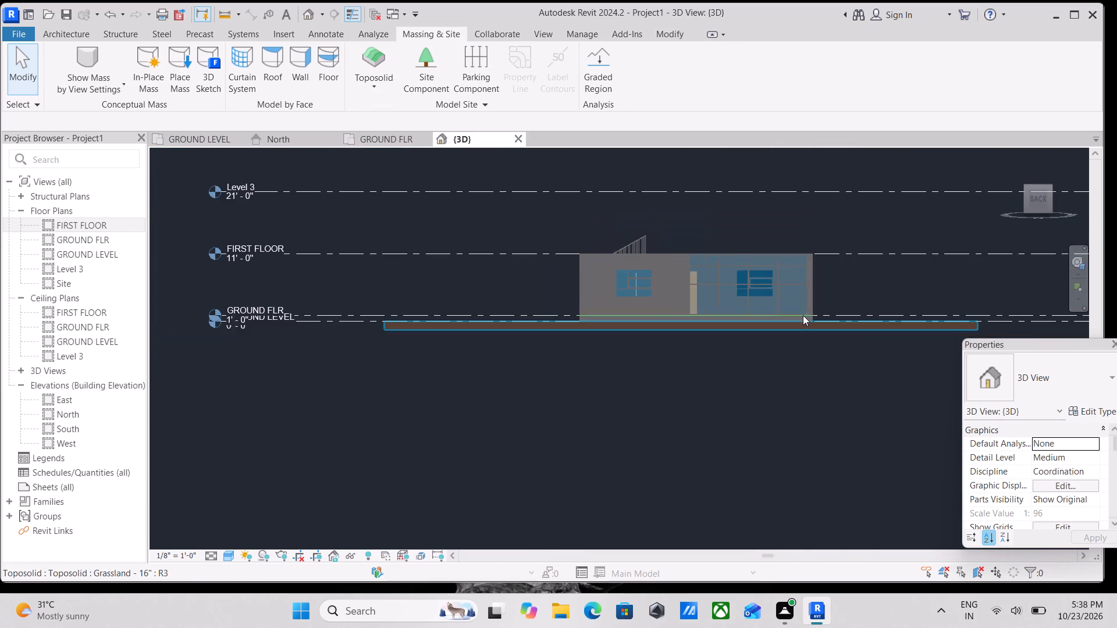
shift+middle_drag(802, 309, 725, 379)
scroll(739, 328, up, 3)
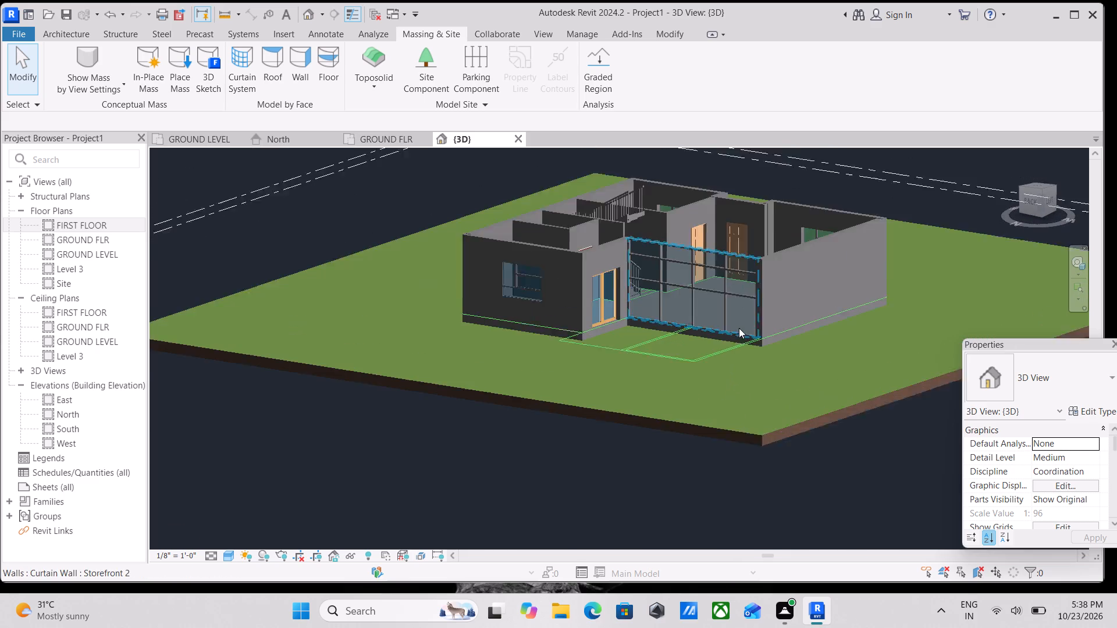
scroll(739, 328, up, 1)
scroll(657, 349, up, 3)
scroll(532, 327, up, 3)
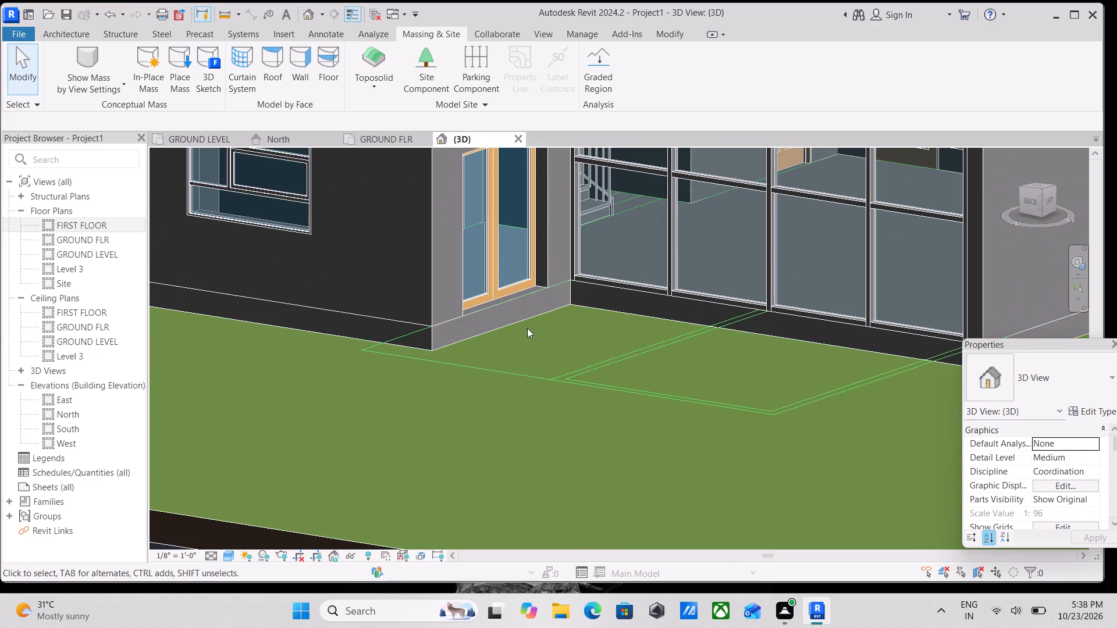
scroll(532, 329, down, 3)
middle_drag(535, 330, 521, 392)
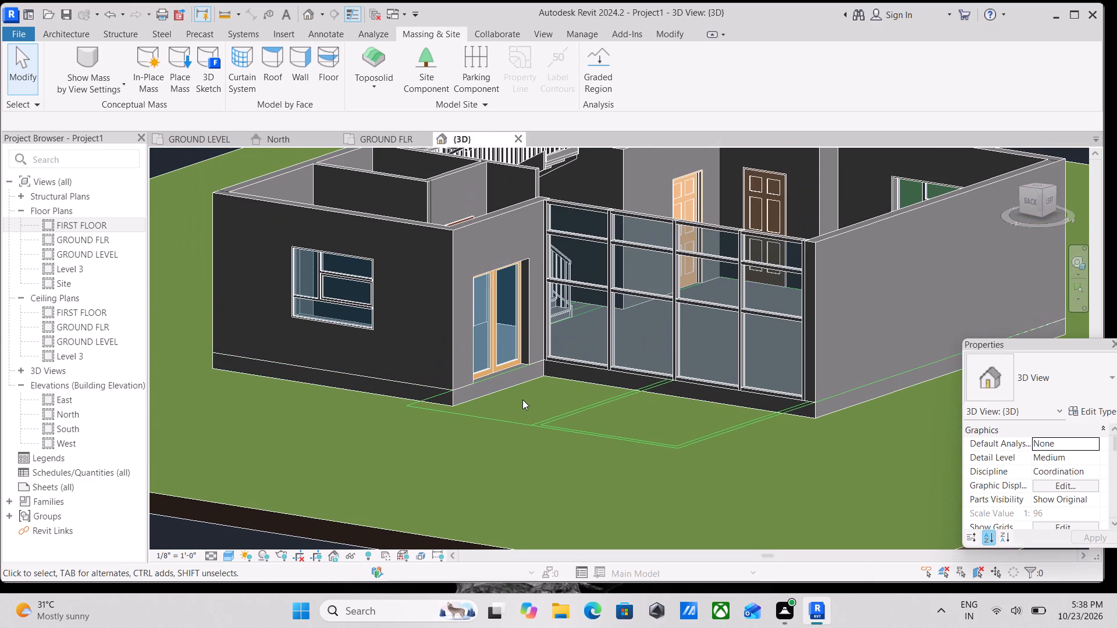
scroll(522, 399, down, 1)
middle_drag(463, 494, 465, 476)
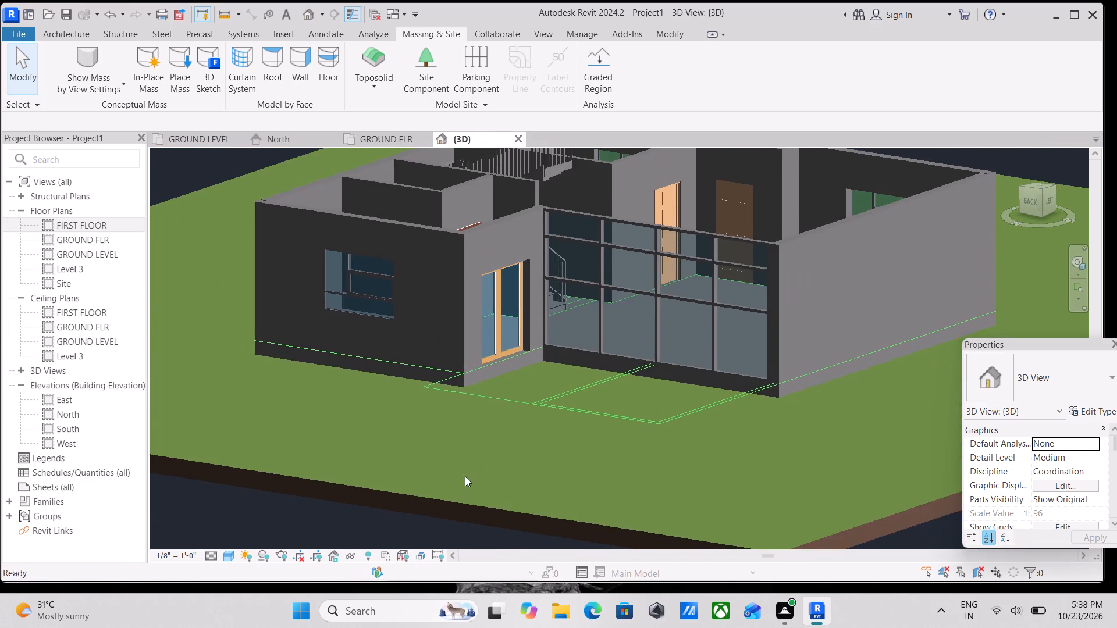
Start a sub-division of the toposolid and pick three sides of the western outlined rectangle outside the curtain wall as boundary lines.
click(471, 506)
scroll(523, 460, down, 3)
middle_drag(523, 460, 501, 462)
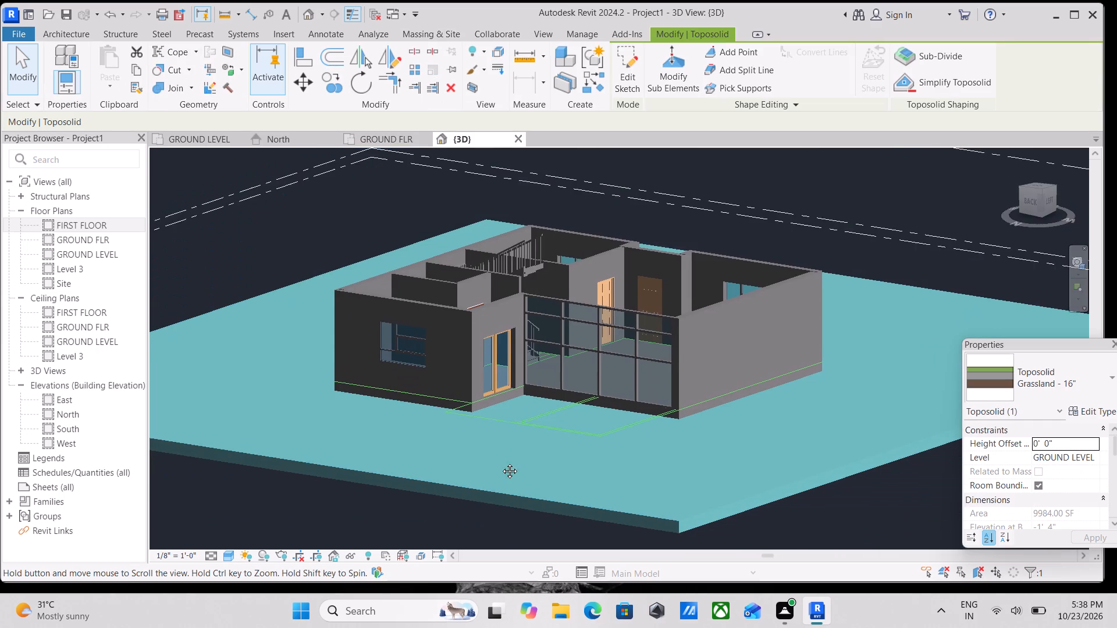
middle_drag(501, 462, 496, 466)
click(937, 58)
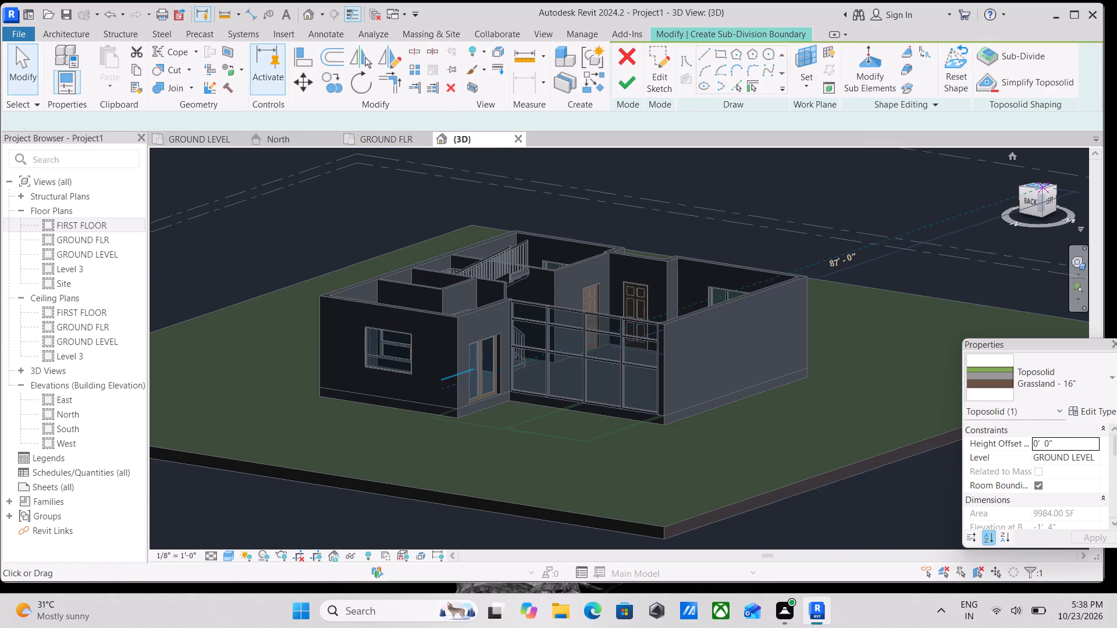
click(1038, 185)
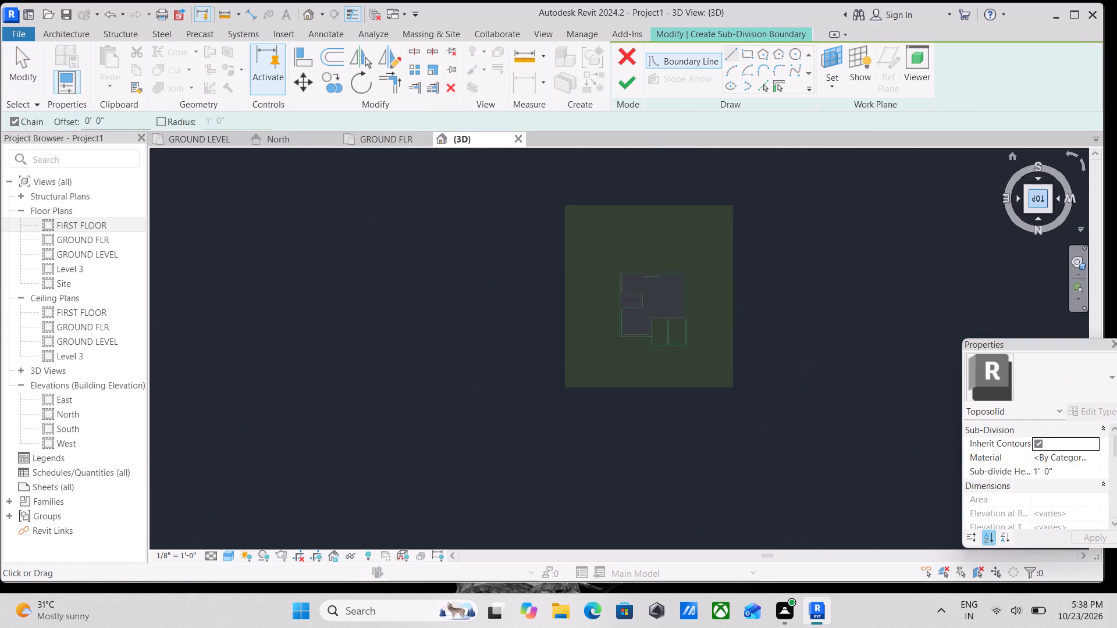
scroll(649, 407, up, 6)
scroll(618, 369, up, 3)
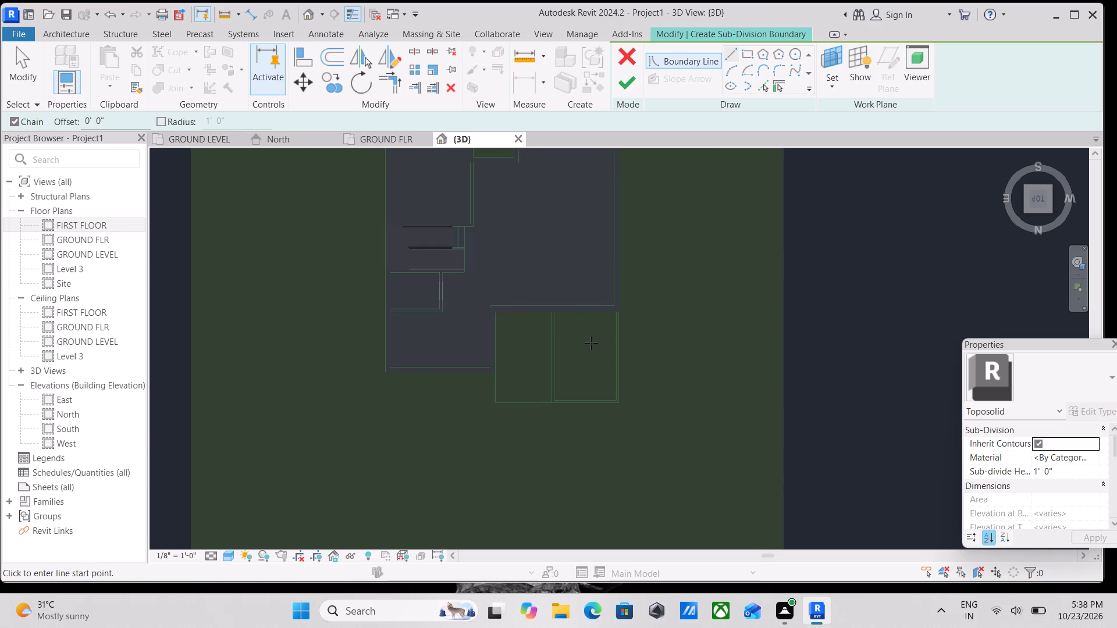
scroll(586, 340, up, 3)
click(634, 434)
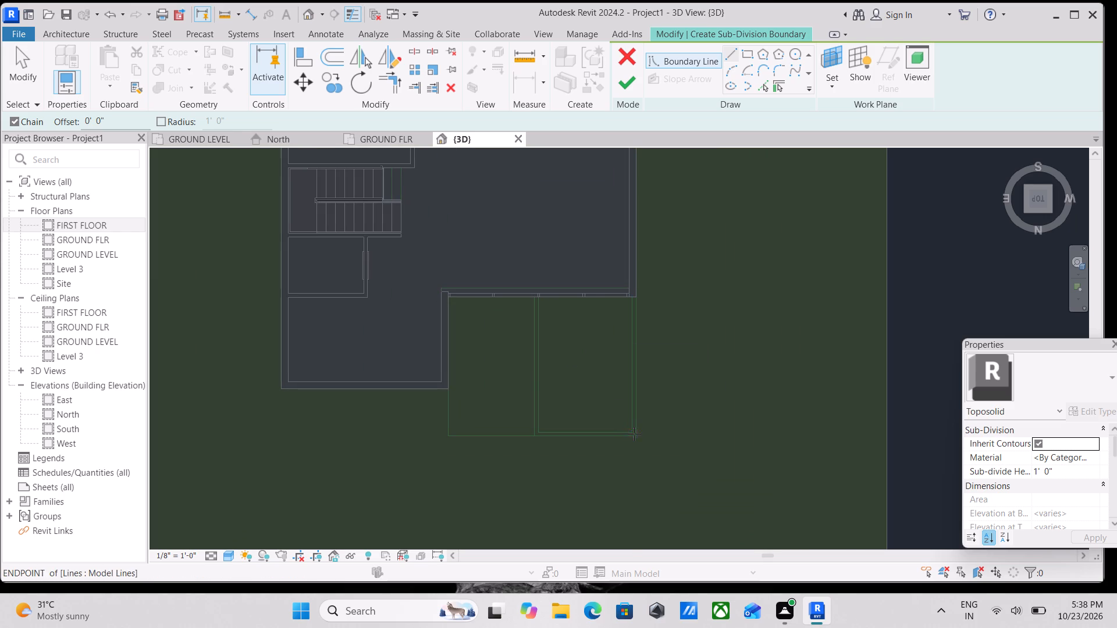
key(Escape)
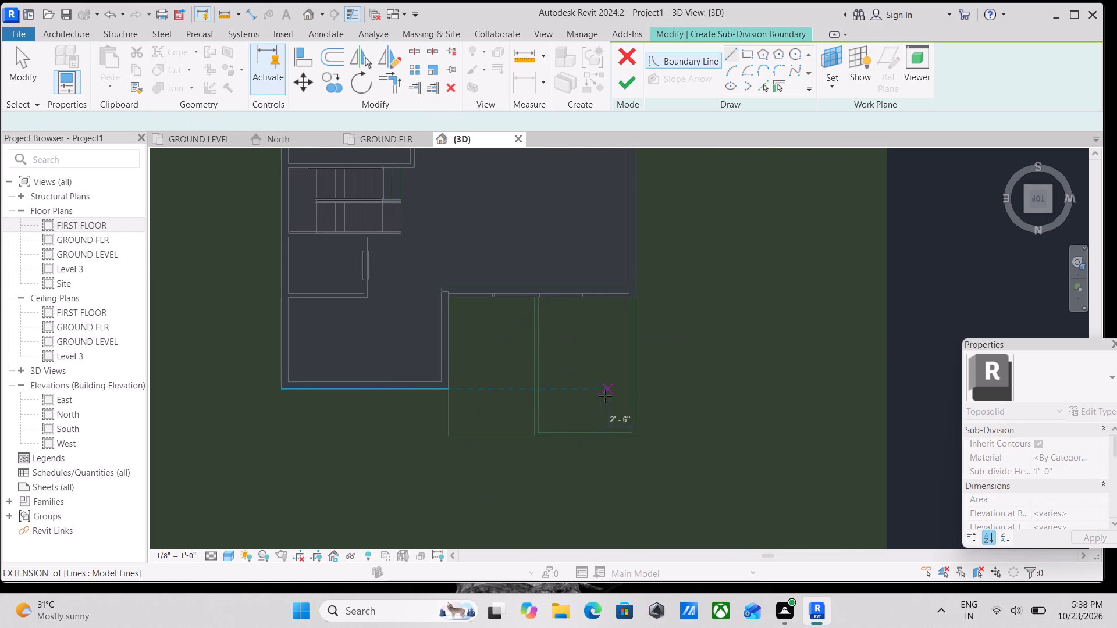
click(761, 84)
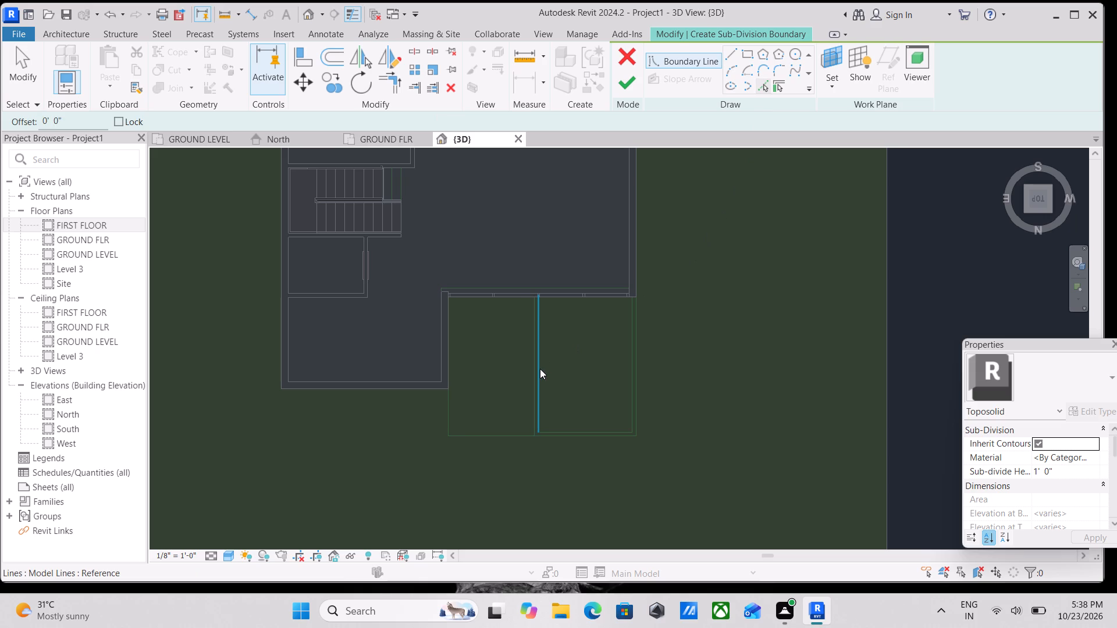
click(538, 369)
scroll(576, 450, up, 3)
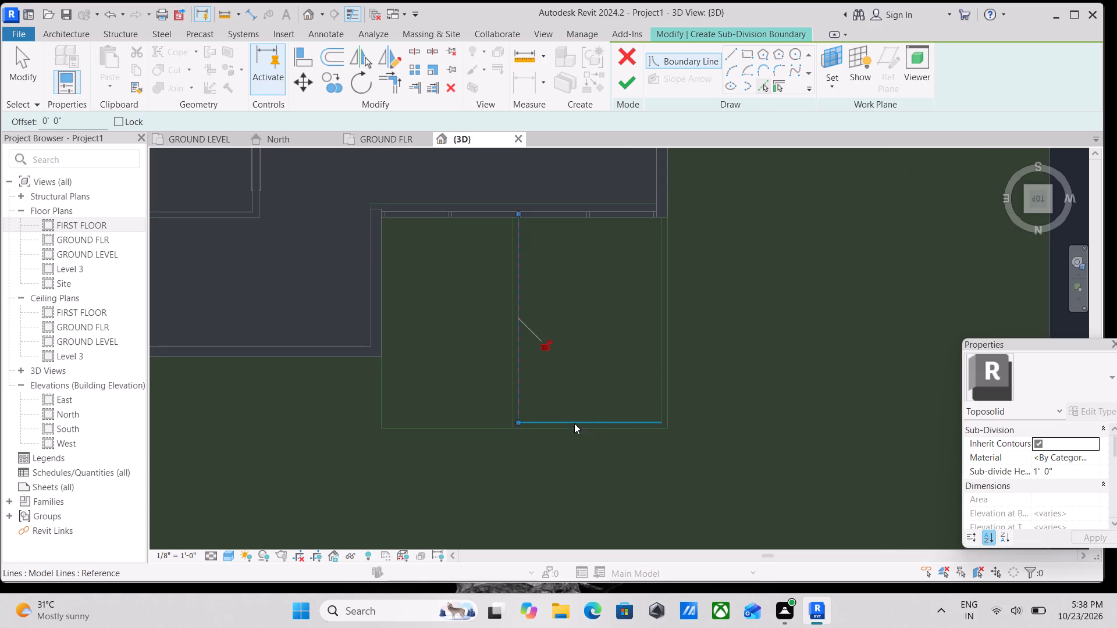
click(574, 422)
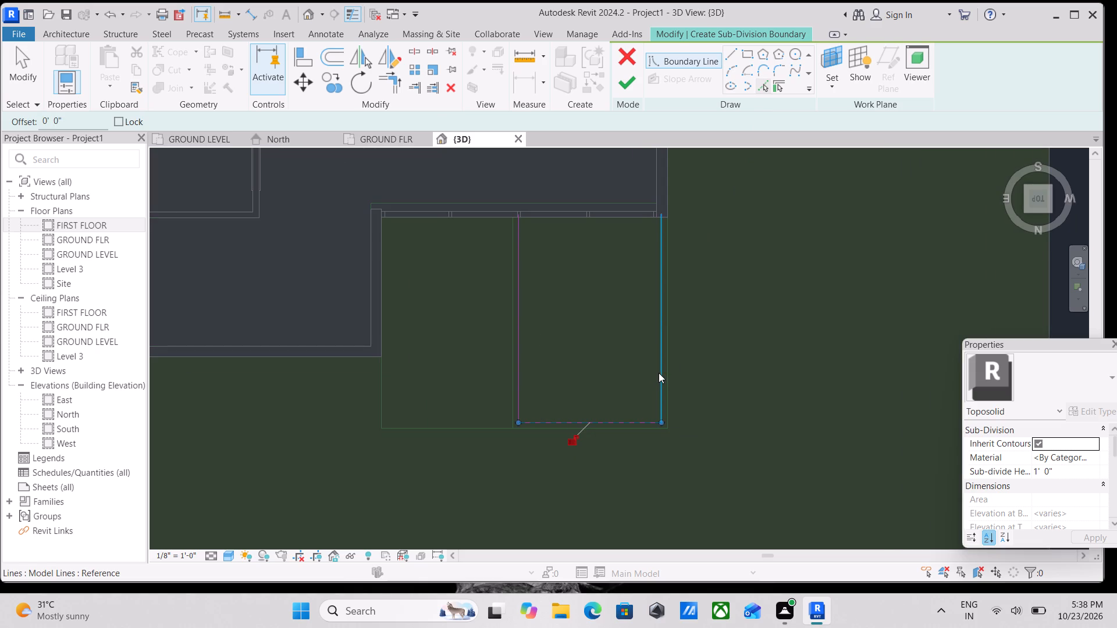
click(659, 373)
middle_drag(584, 215, 576, 258)
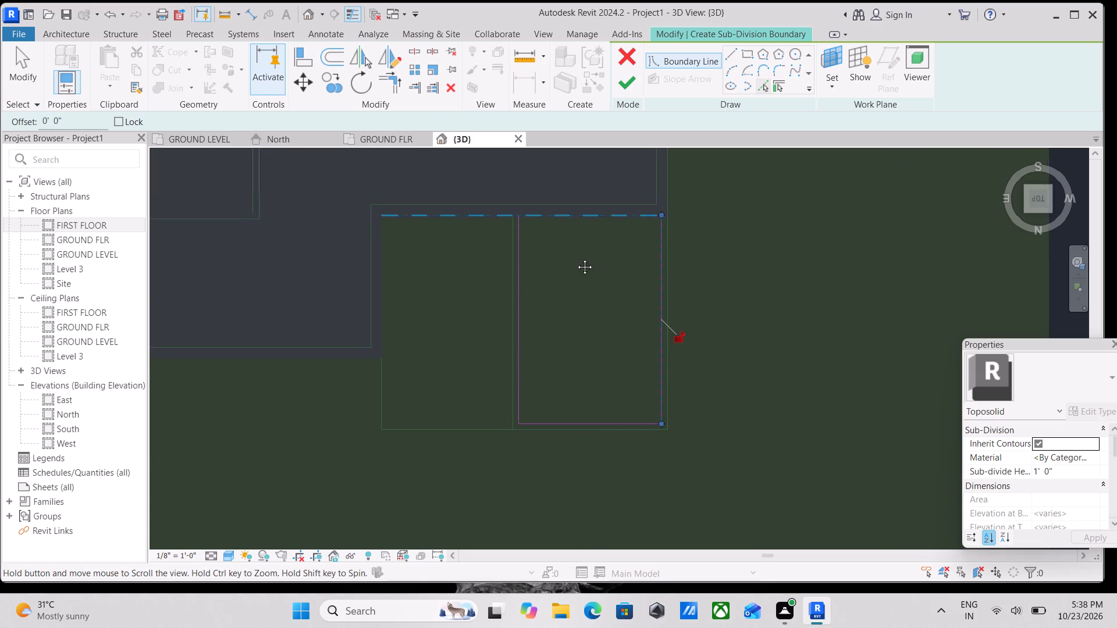
middle_drag(576, 258, 560, 325)
key(Escape)
key(Escape)
Close the sub-division boundary with a straight line along the curtain wall between the two open side ends, and finish the sub-division.
scroll(510, 324, up, 3)
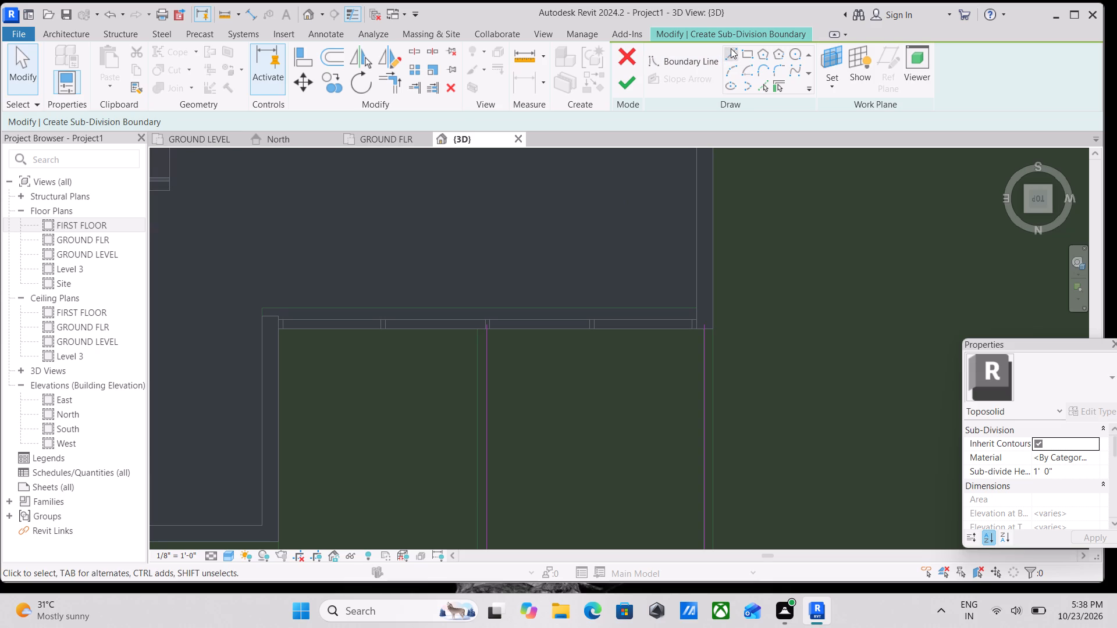
click(731, 48)
click(489, 326)
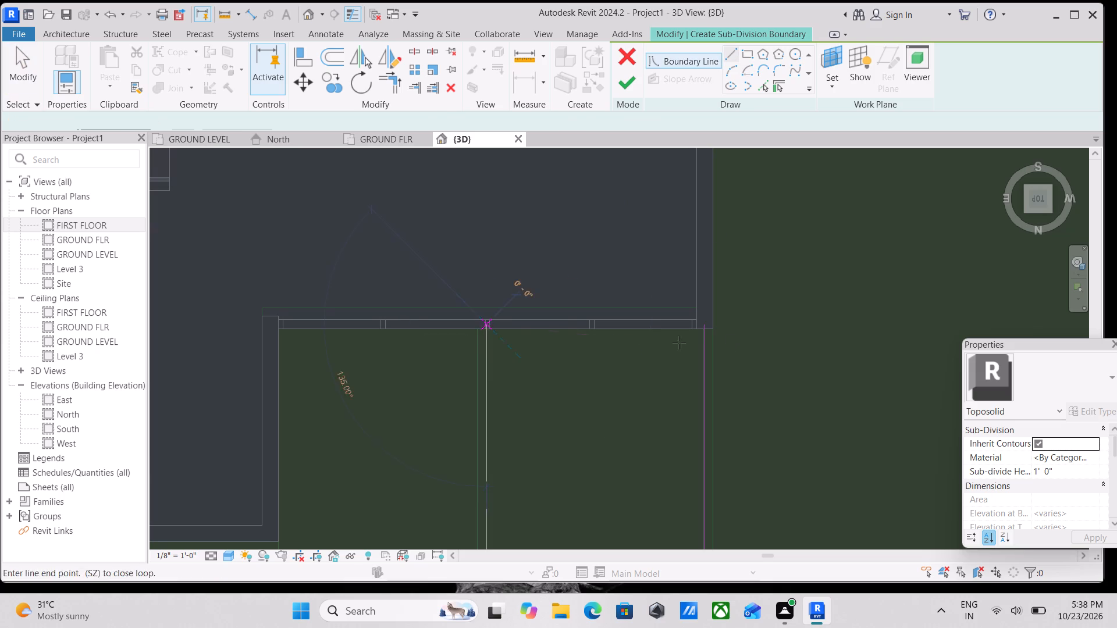
click(701, 321)
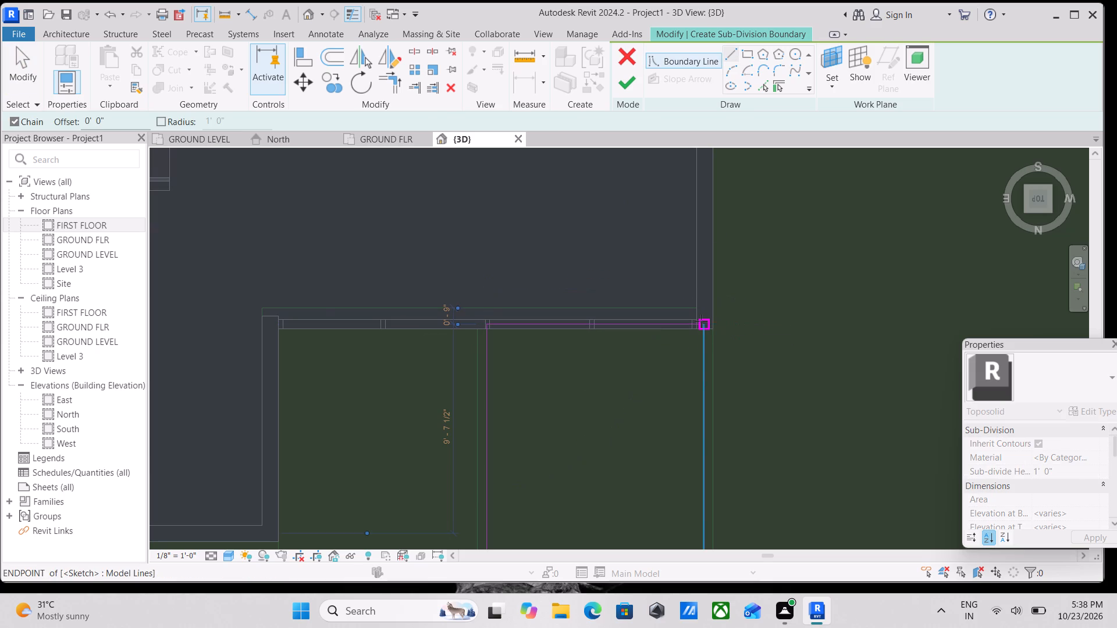
key(Escape)
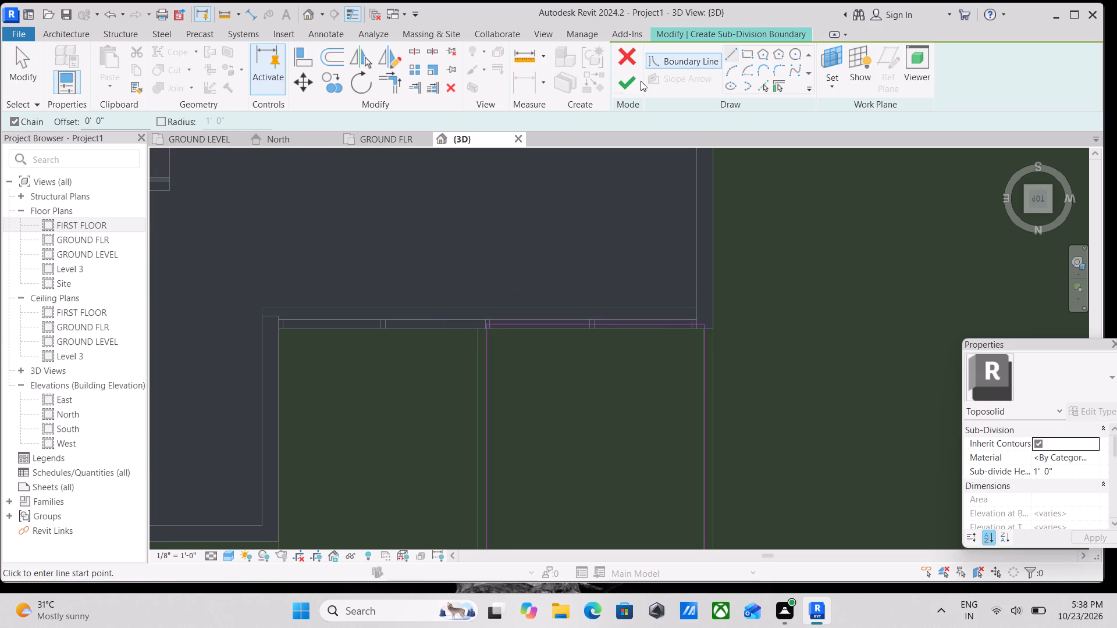
click(633, 81)
scroll(698, 363, down, 2)
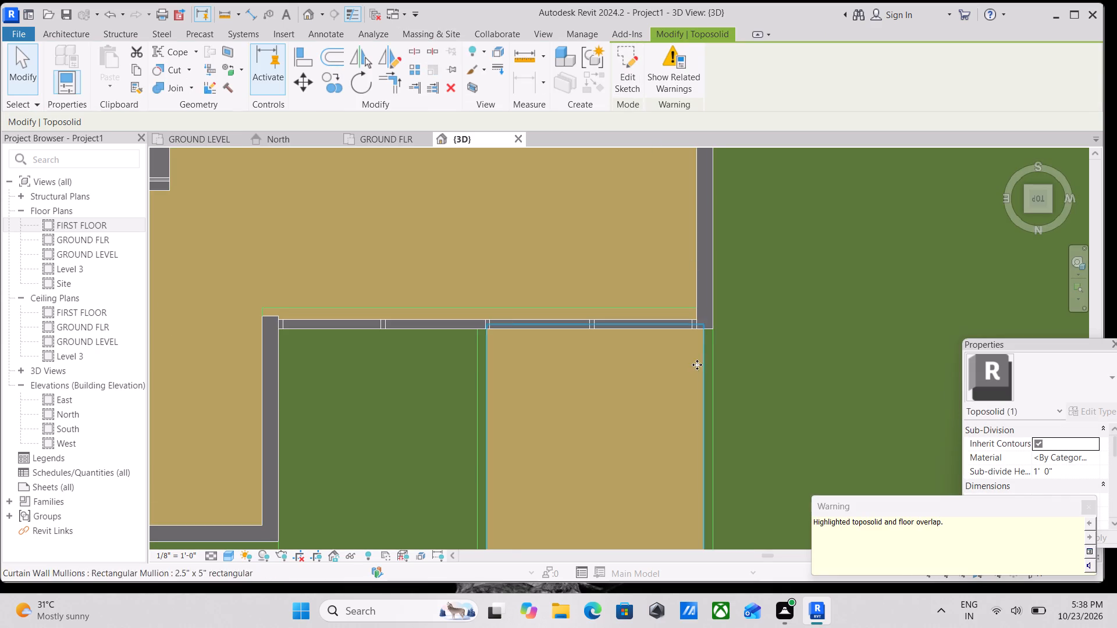
scroll(697, 365, down, 6)
key(Escape)
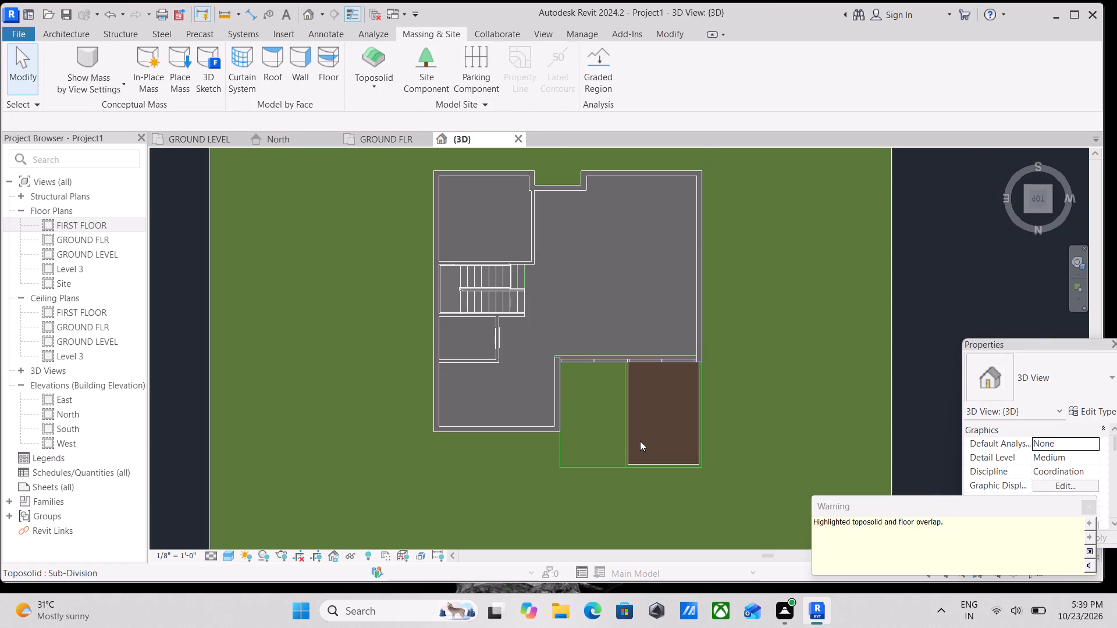
Examine the new sub-division beside the curtain wall from an oblique angle, including its raised outer edge and outline.
click(629, 445)
scroll(650, 437, up, 2)
key(Escape)
scroll(650, 437, down, 3)
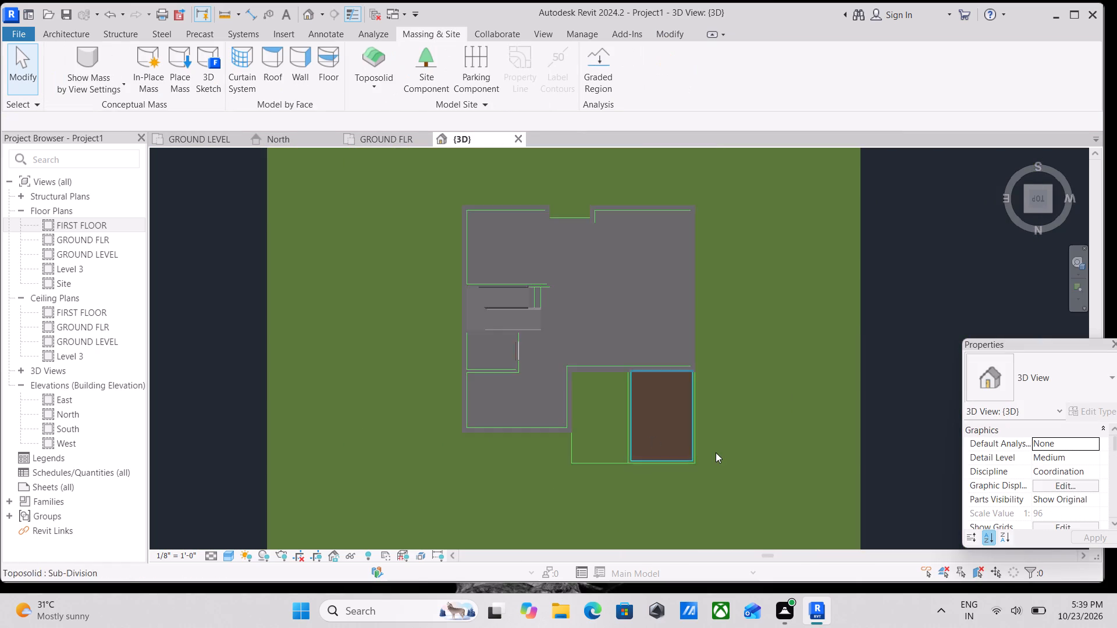
scroll(716, 452, down, 2)
shift+middle_drag(721, 449, 587, 295)
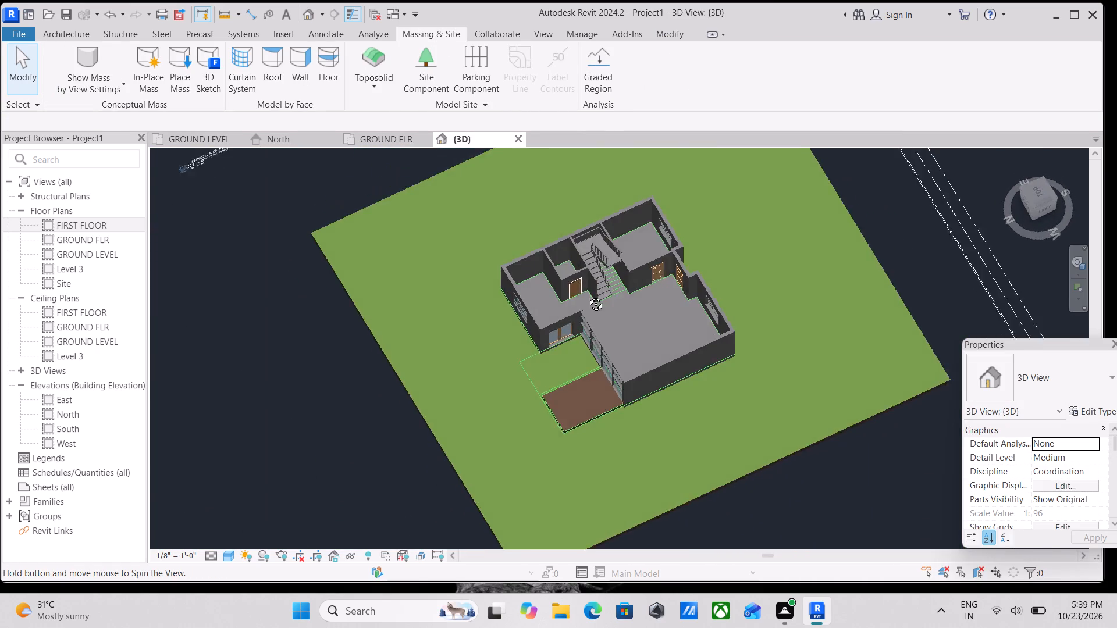
shift+middle_drag(587, 295, 595, 214)
shift+scroll(595, 214, down, 1)
scroll(593, 420, up, 7)
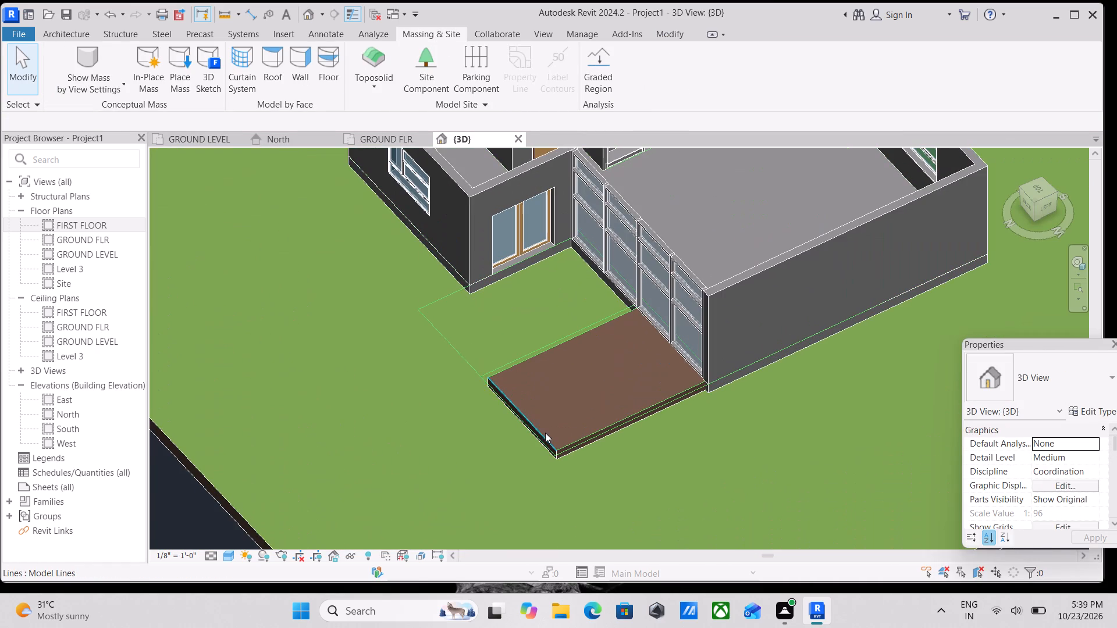
scroll(545, 427, up, 3)
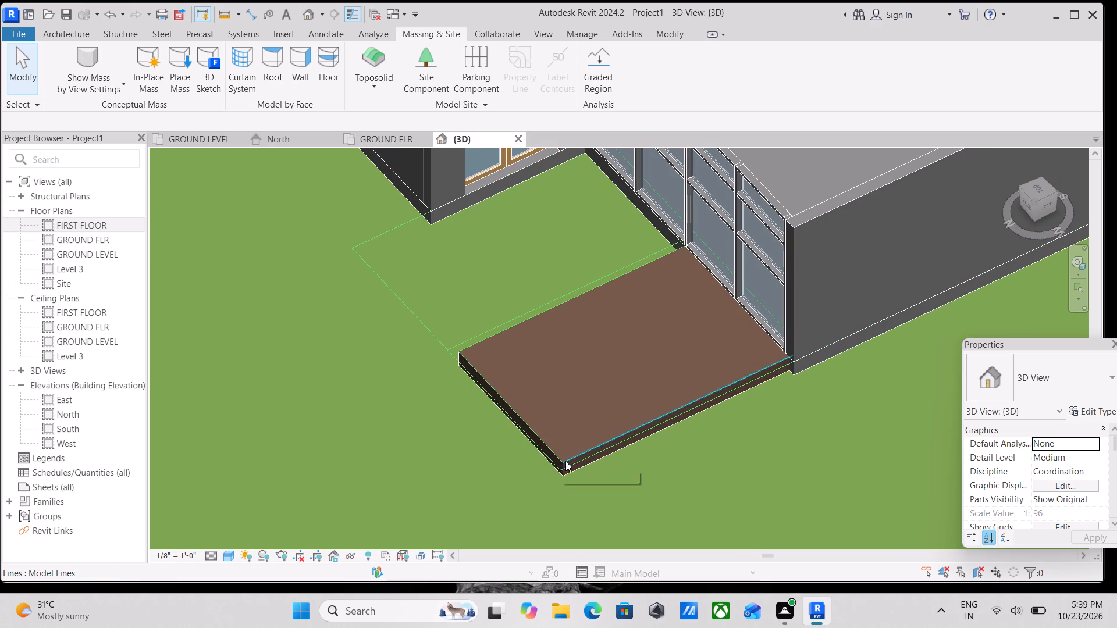
click(567, 461)
scroll(561, 440, up, 3)
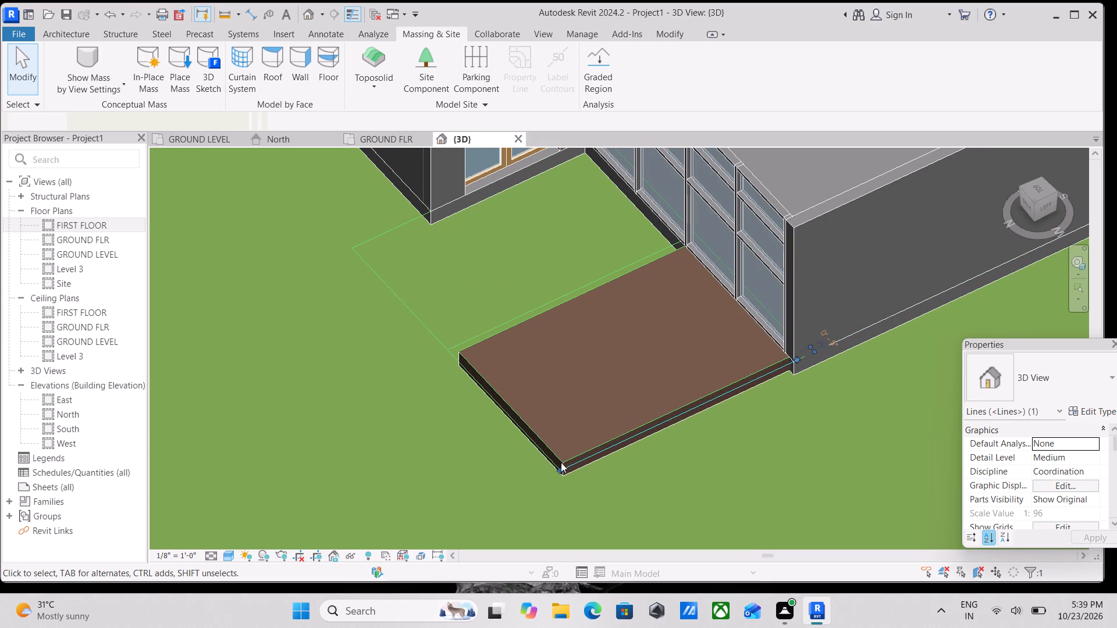
scroll(563, 456, up, 3)
key(Escape)
Assign the Water material to the toposolid sub-division outside the curtain wall.
click(544, 455)
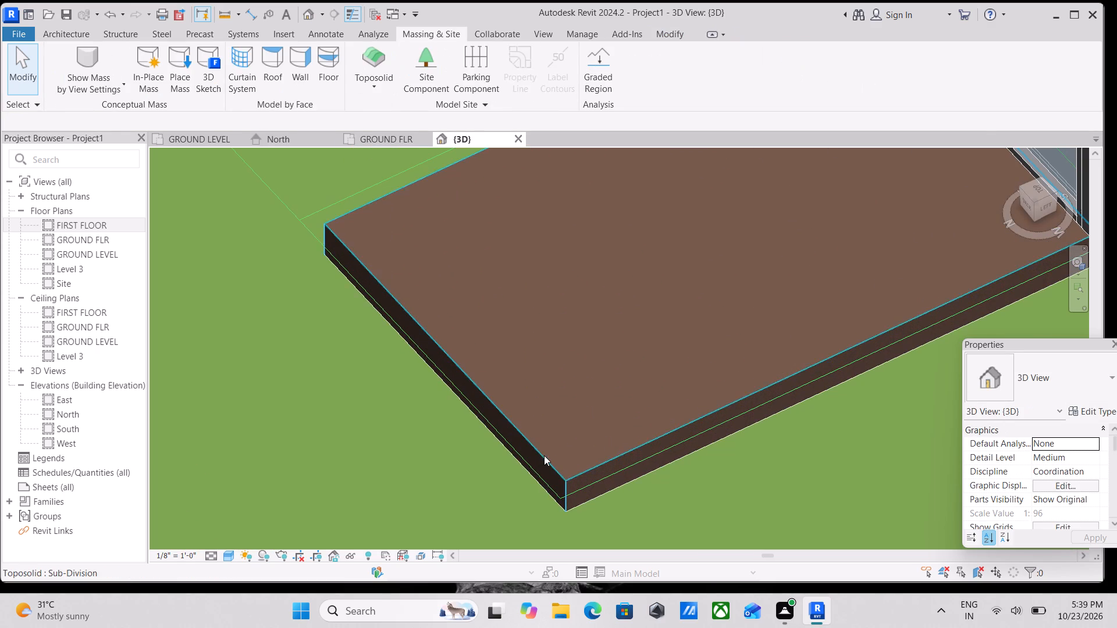
scroll(561, 452, down, 7)
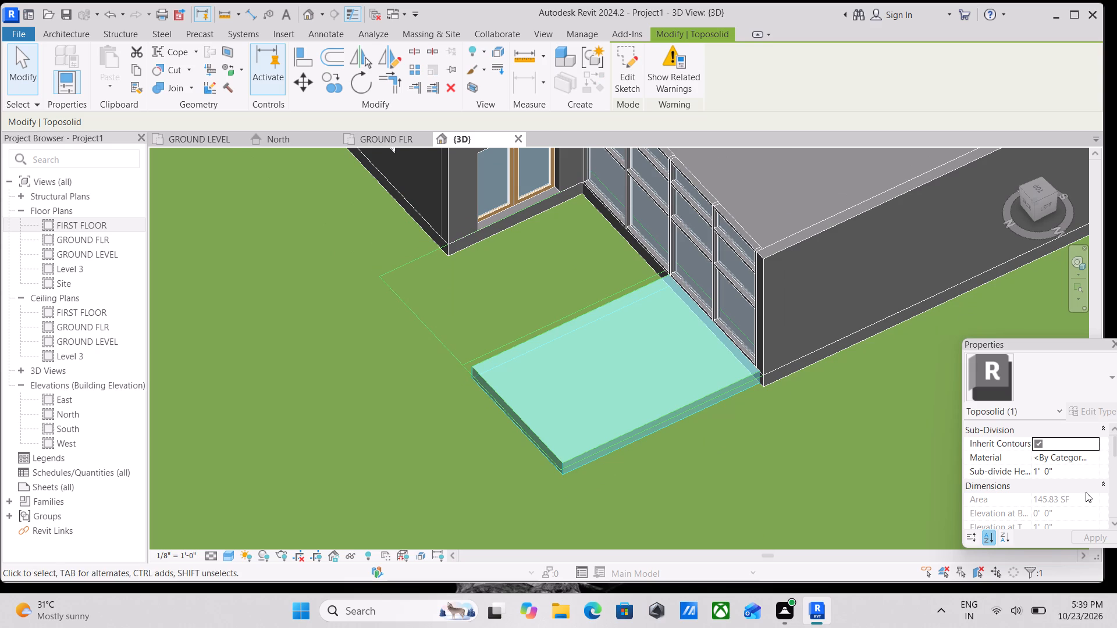
click(1093, 456)
click(1093, 456)
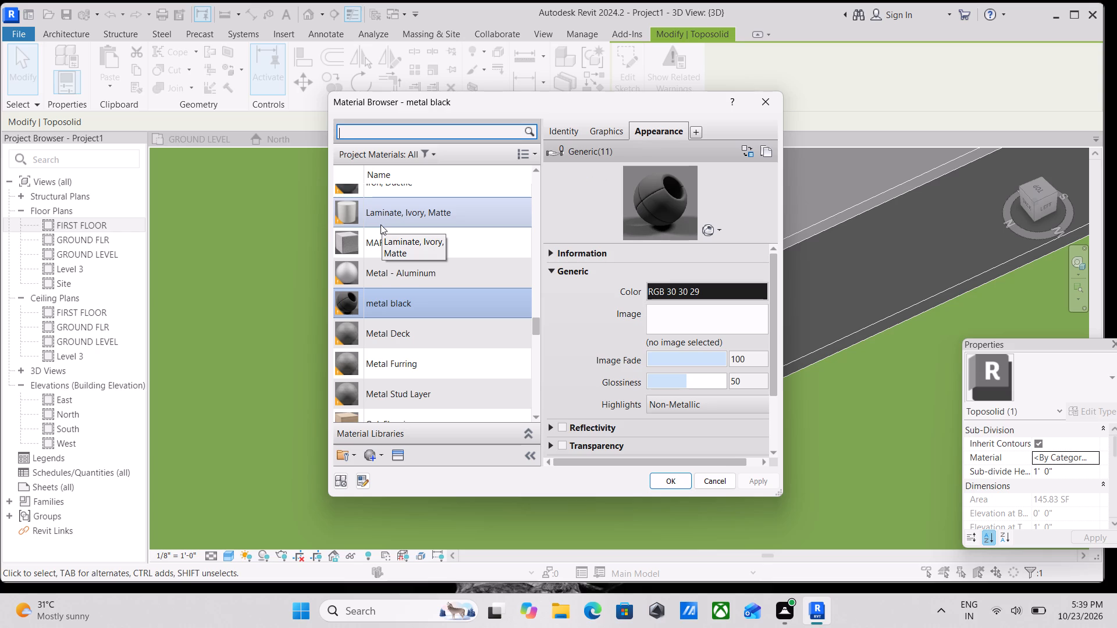
click(391, 135)
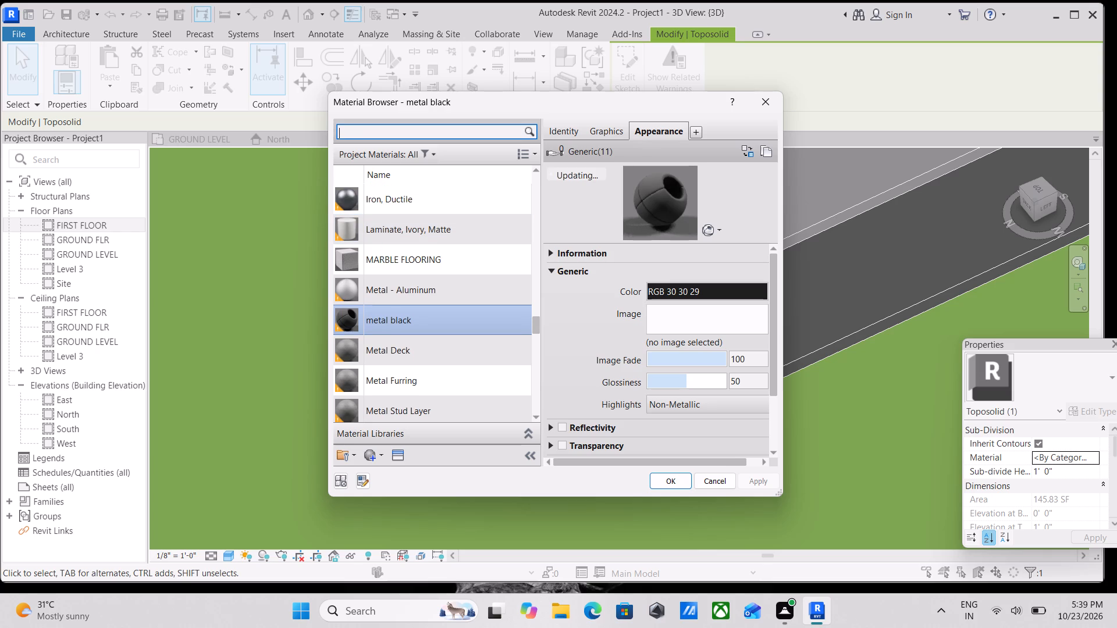
text(WATR)
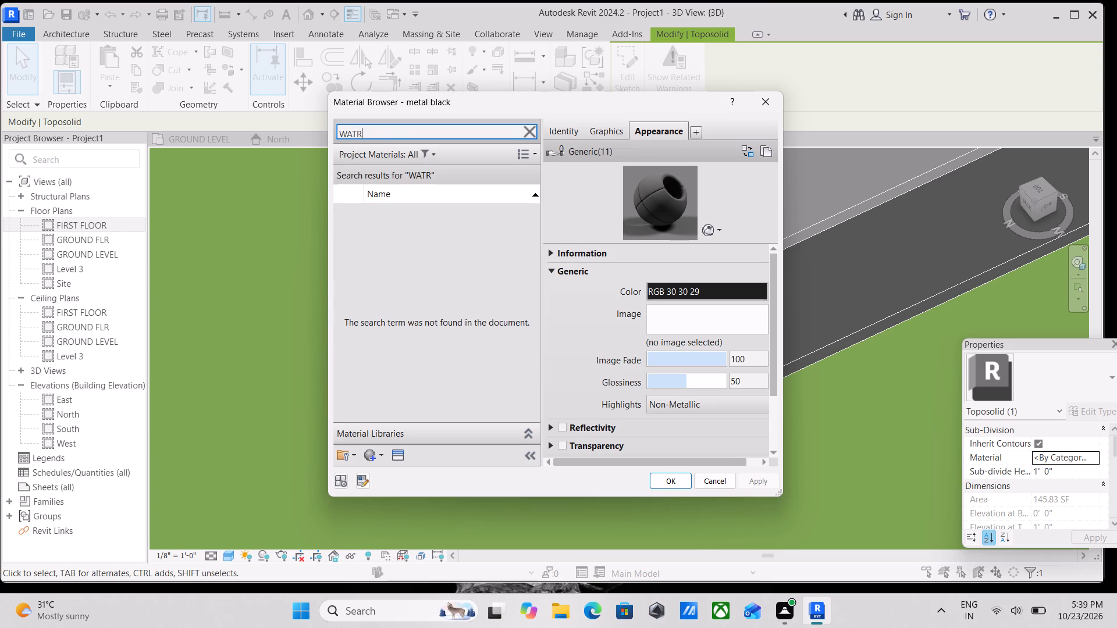
key(BackSpace)
key(BackSpace)
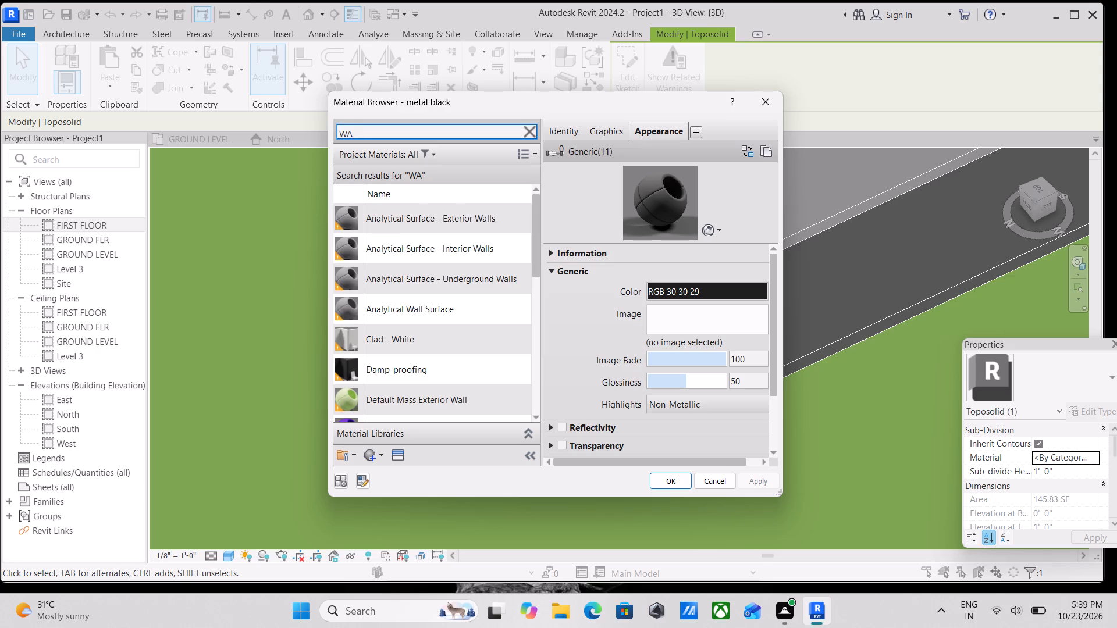
key(t)
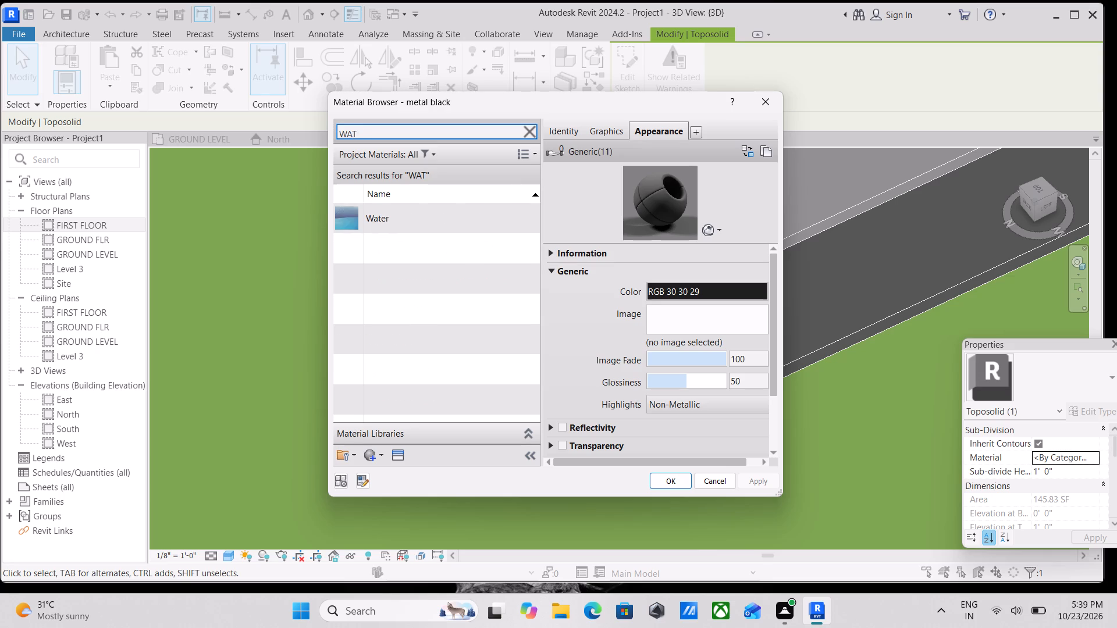
click(350, 212)
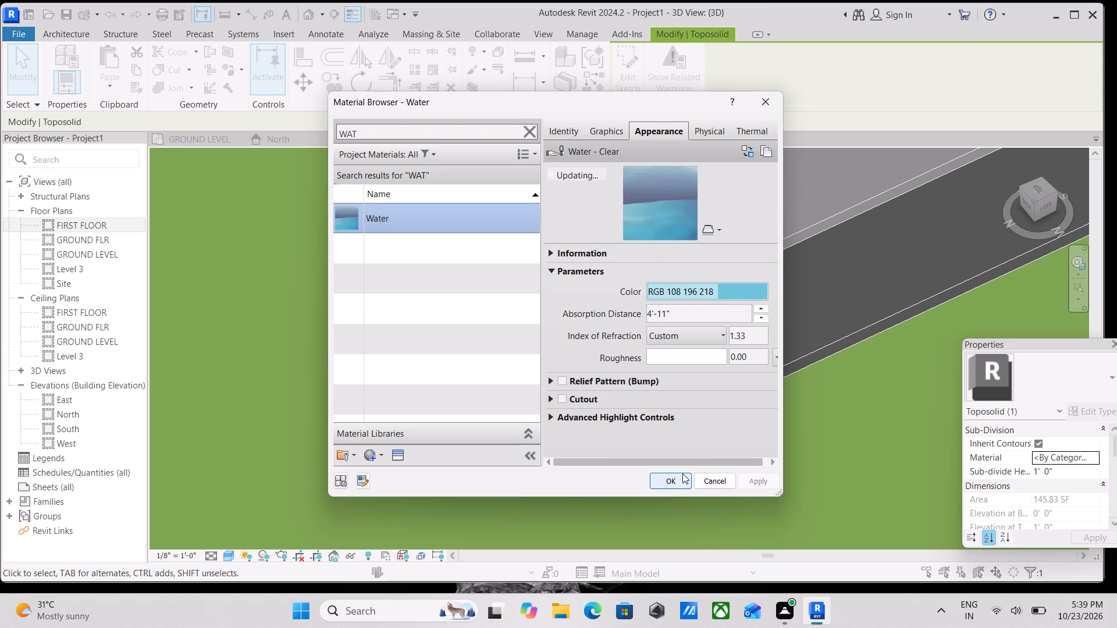
click(662, 481)
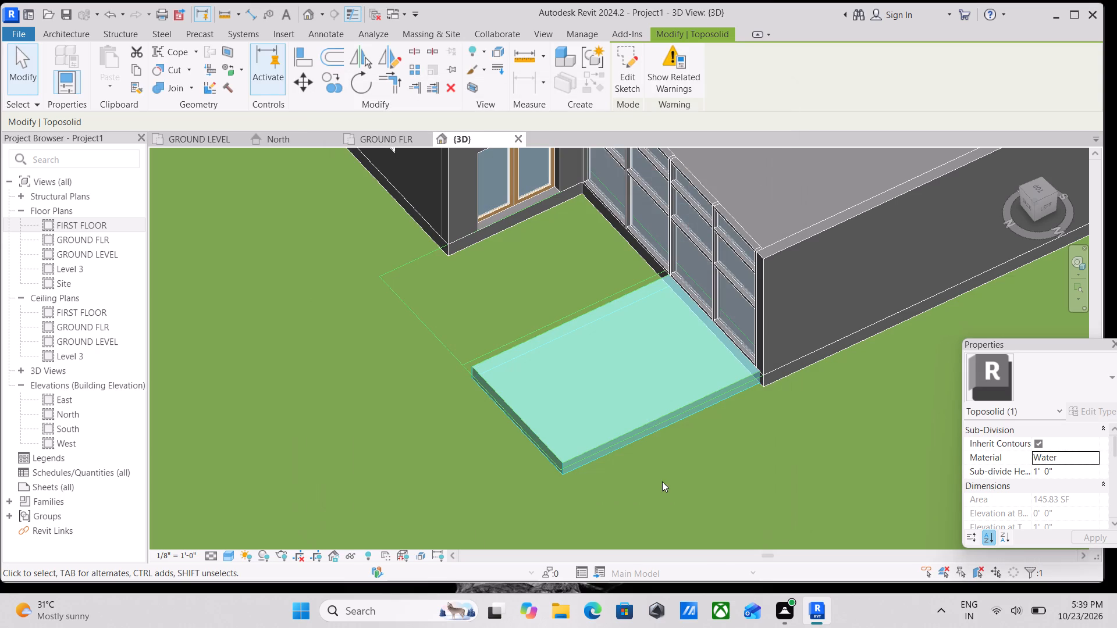
scroll(717, 441, down, 2)
scroll(832, 477, down, 1)
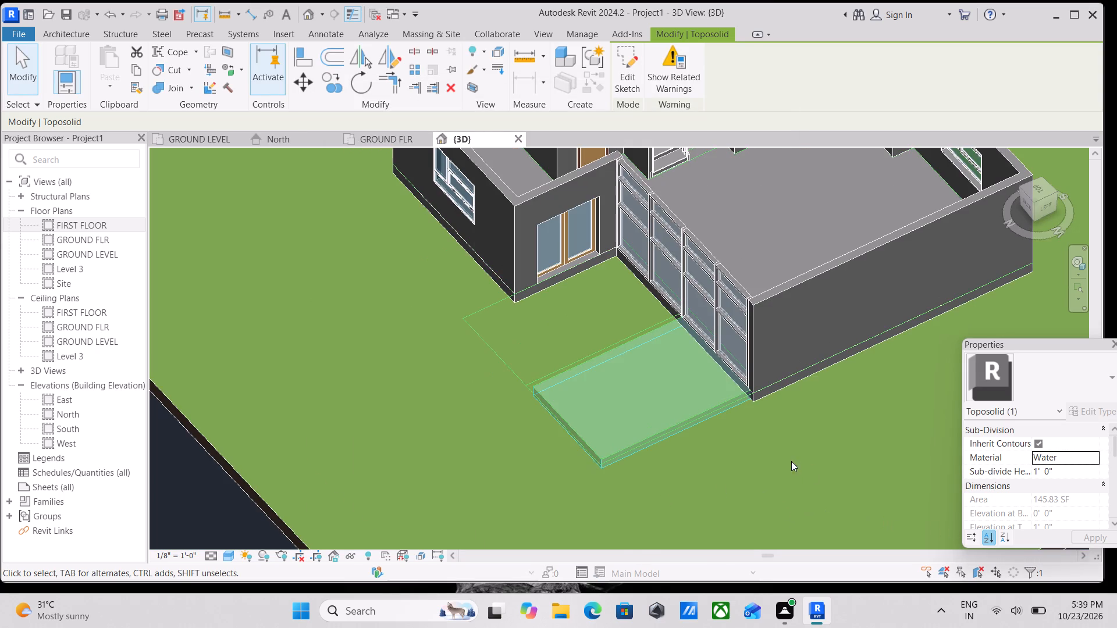
scroll(791, 461, down, 1)
scroll(744, 456, down, 2)
key(Escape)
scroll(724, 452, down, 1)
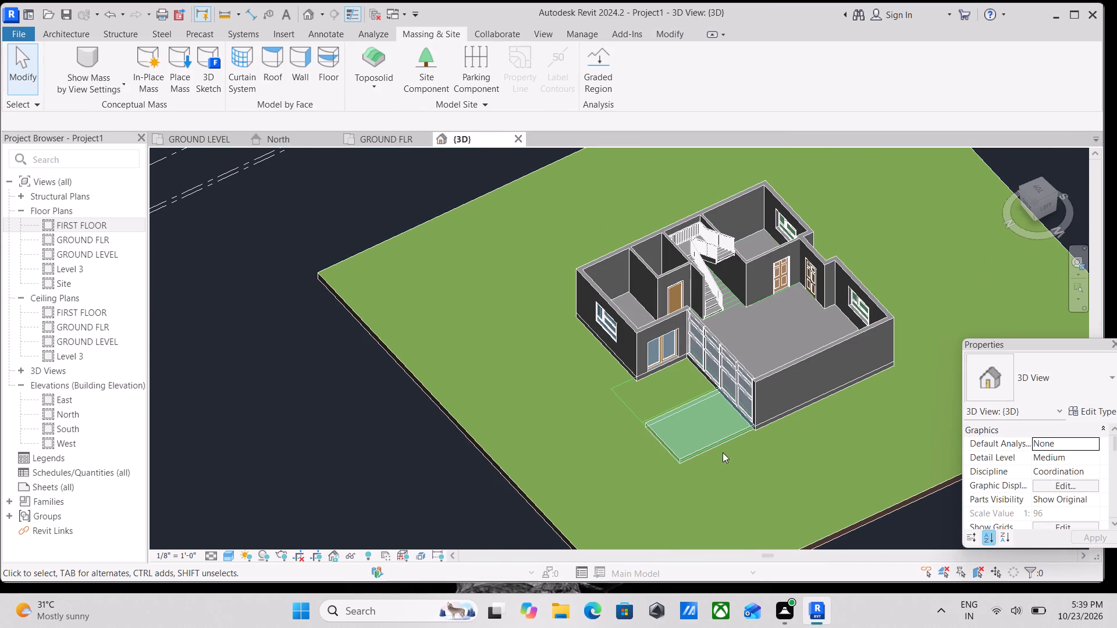
Change the 3D view's visual style to display the material textures.
click(229, 551)
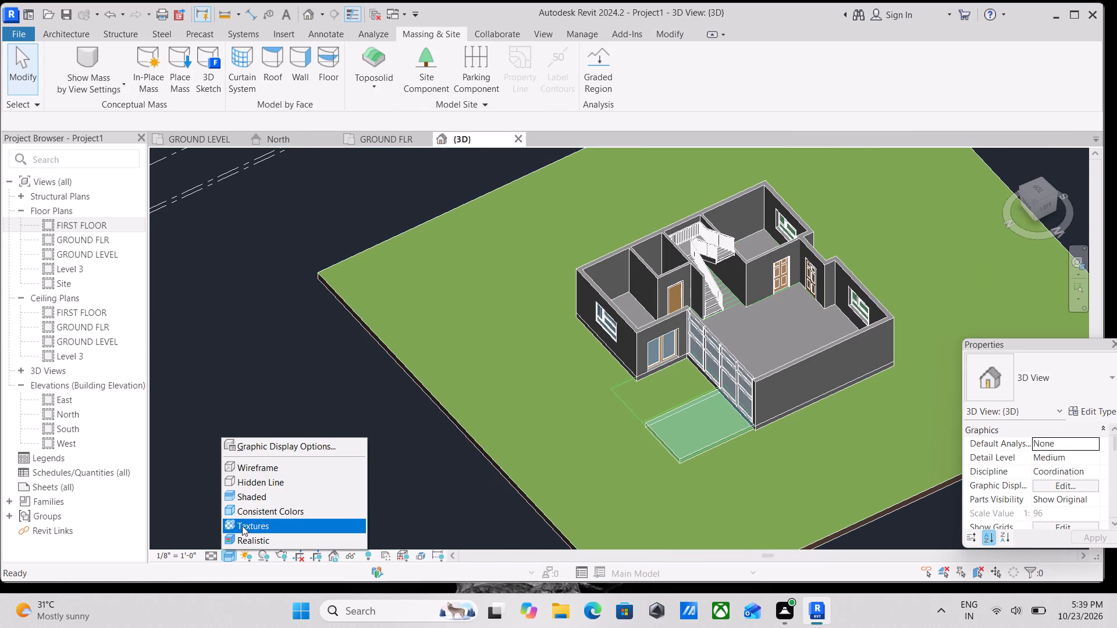
click(242, 533)
scroll(783, 423, up, 2)
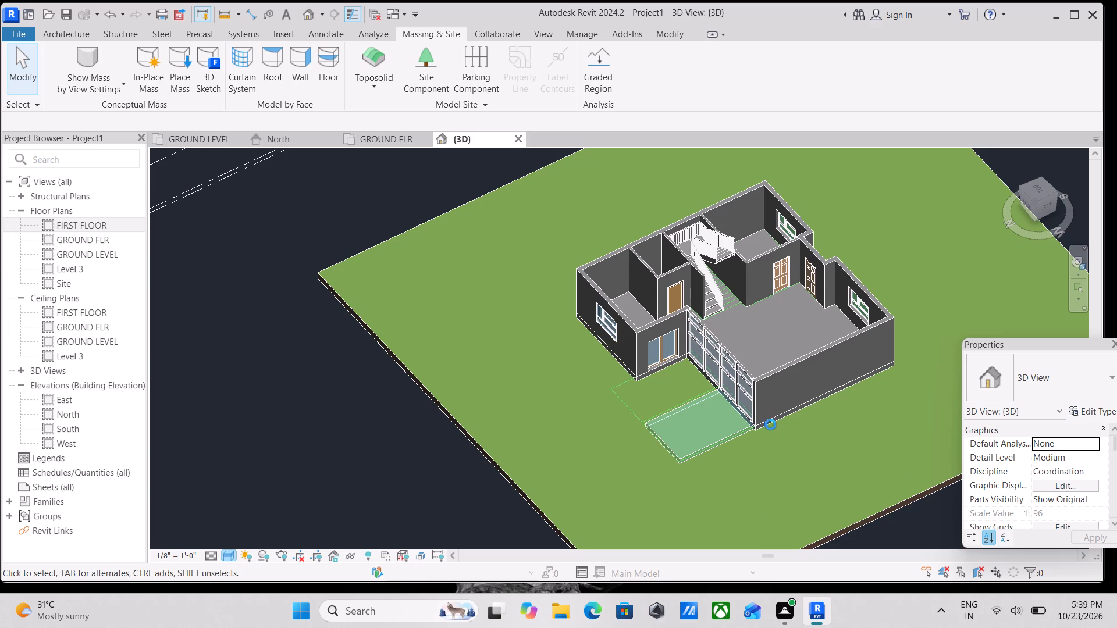
scroll(770, 424, up, 1)
scroll(682, 452, up, 2)
scroll(629, 453, up, 3)
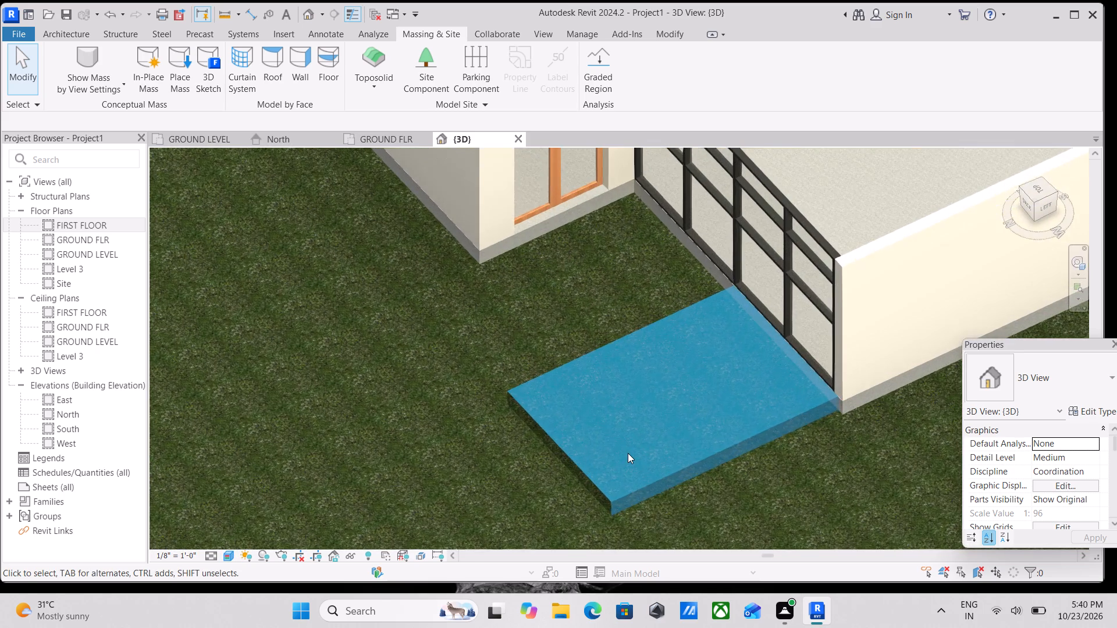
Inspect the water sub-division and the surrounding grass toposolid from several angles around the house.
scroll(628, 453, down, 4)
shift+middle_drag(597, 446, 705, 484)
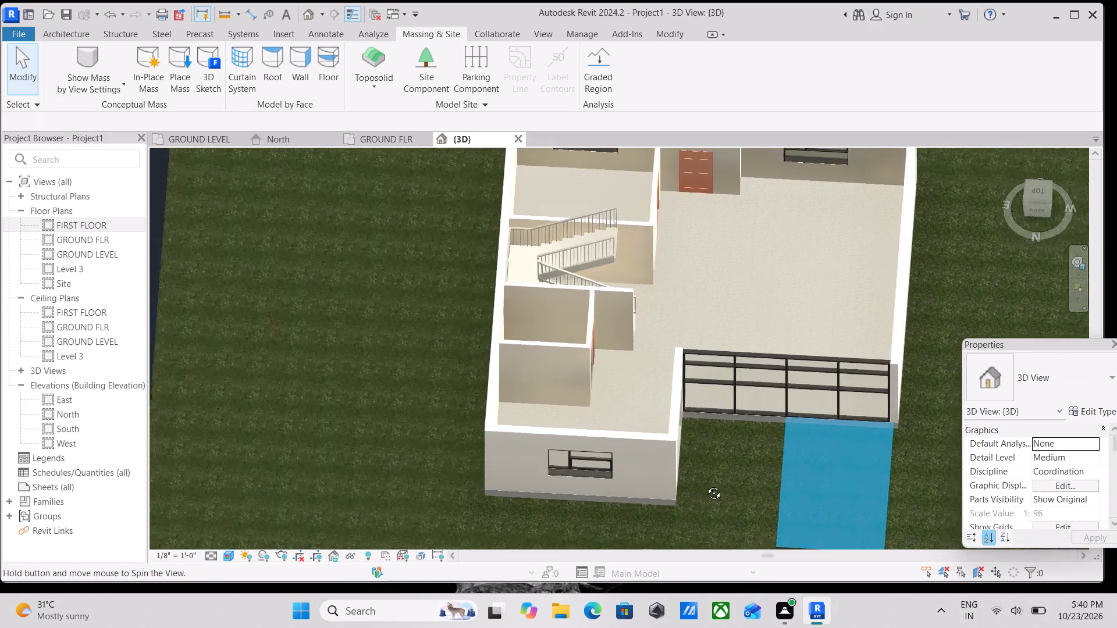
shift+middle_drag(705, 484, 629, 310)
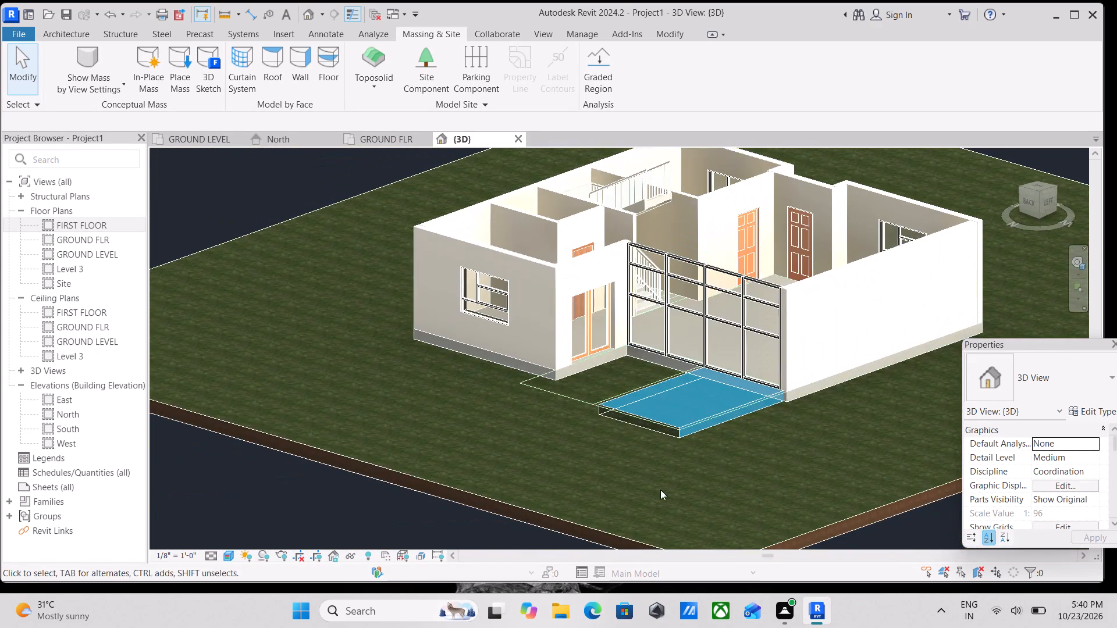
scroll(657, 483, up, 3)
scroll(714, 451, up, 4)
scroll(666, 407, down, 1)
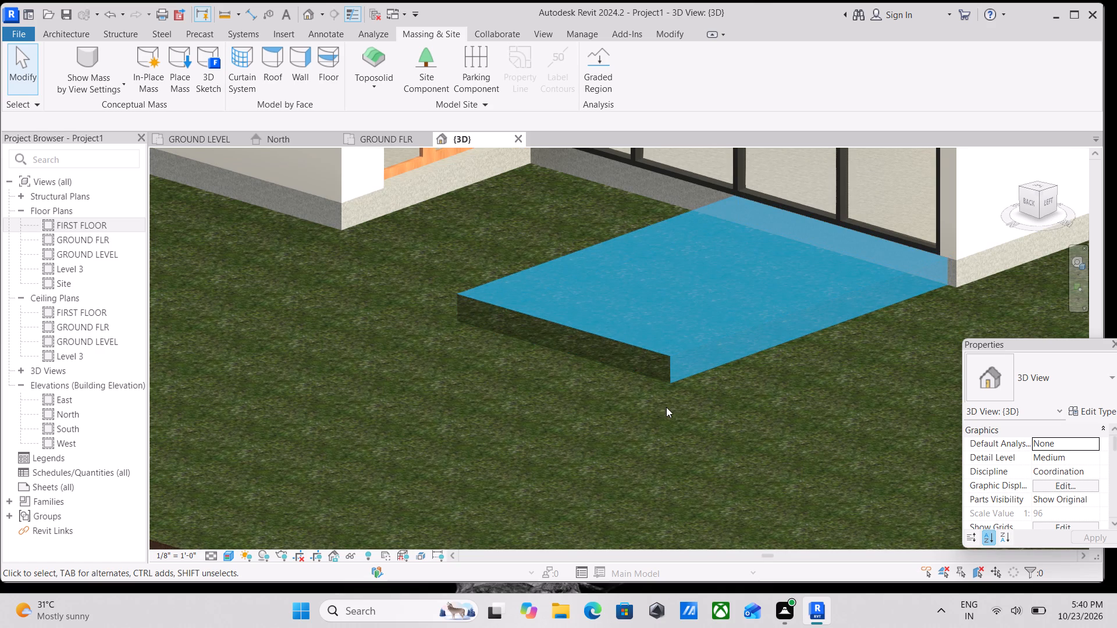
scroll(666, 407, down, 5)
shift+middle_drag(666, 406, 530, 469)
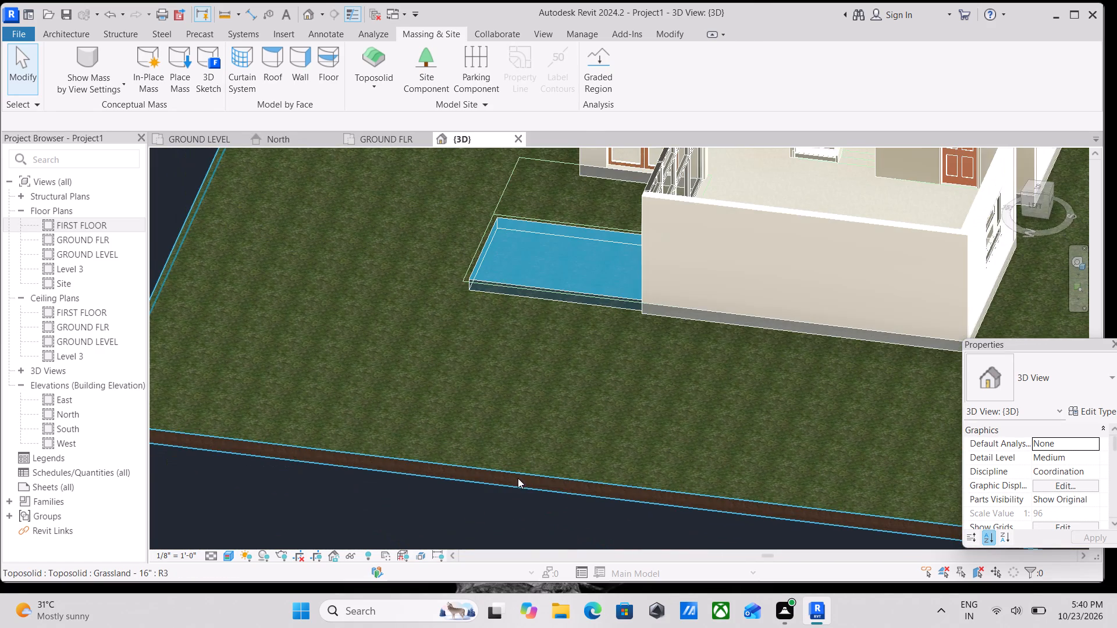
click(517, 479)
middle_drag(552, 384, 575, 481)
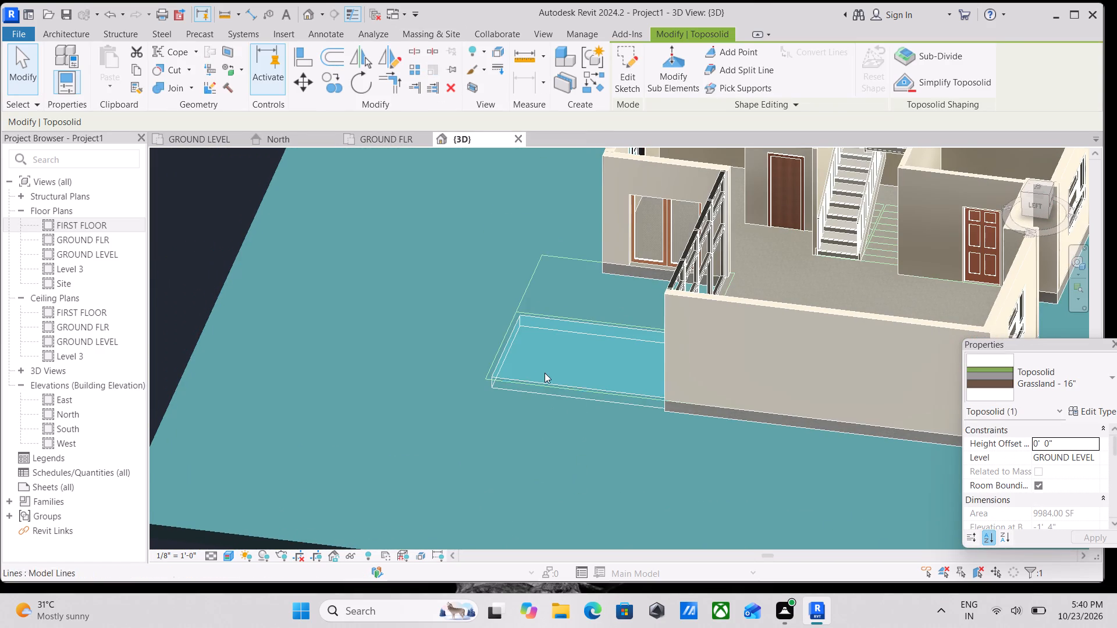
scroll(516, 416, down, 5)
shift+middle_drag(521, 433, 618, 327)
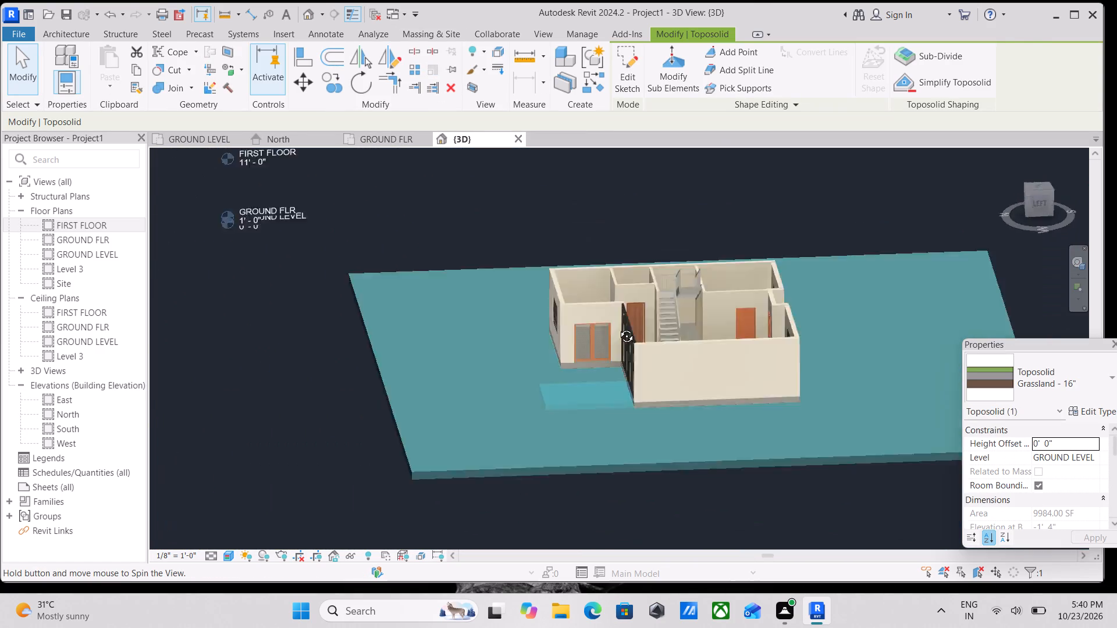
shift+middle_drag(618, 327, 547, 484)
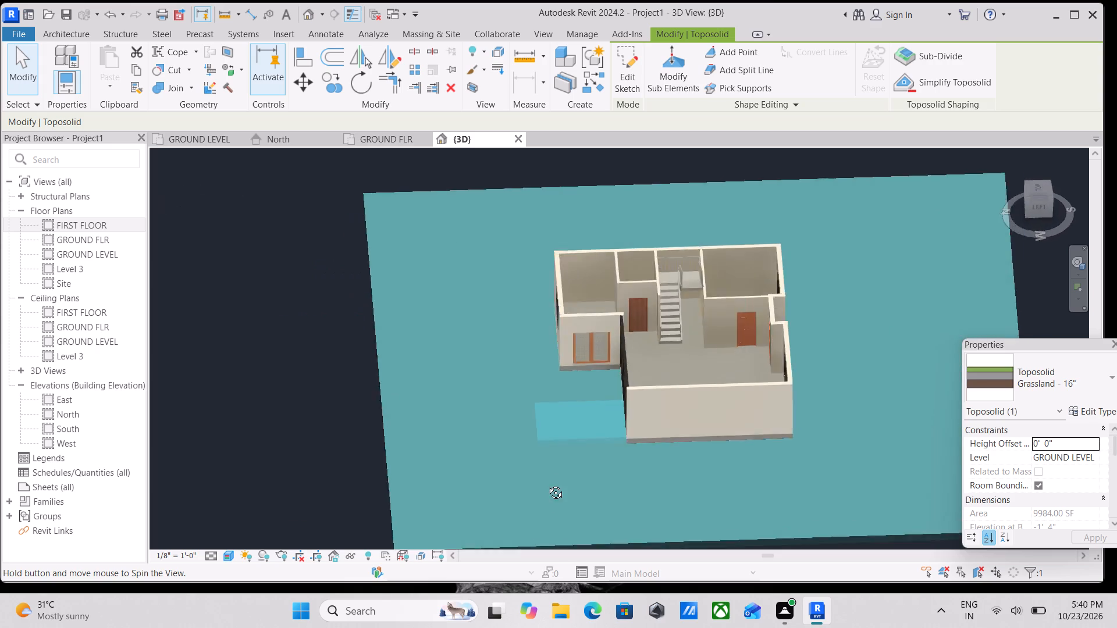
shift+middle_drag(547, 484, 535, 497)
key(Escape)
scroll(587, 436, up, 1)
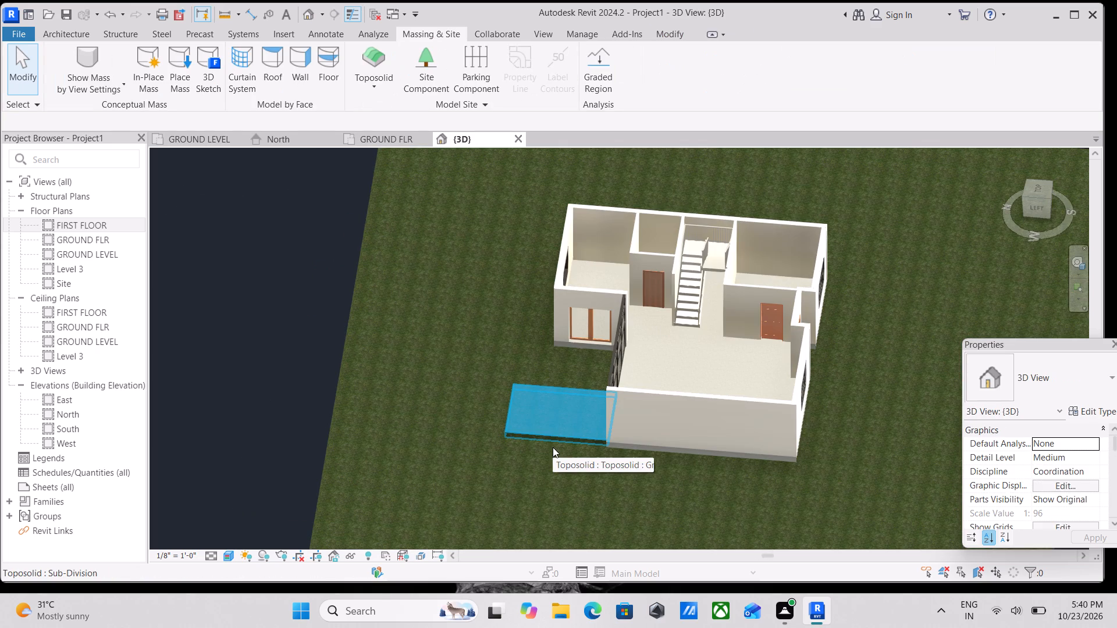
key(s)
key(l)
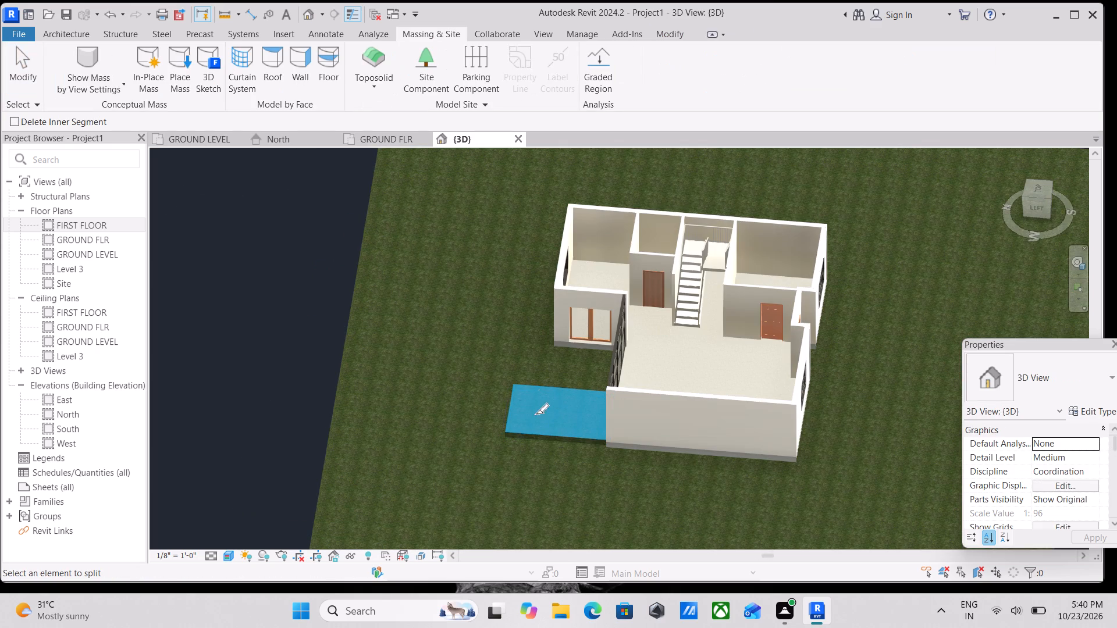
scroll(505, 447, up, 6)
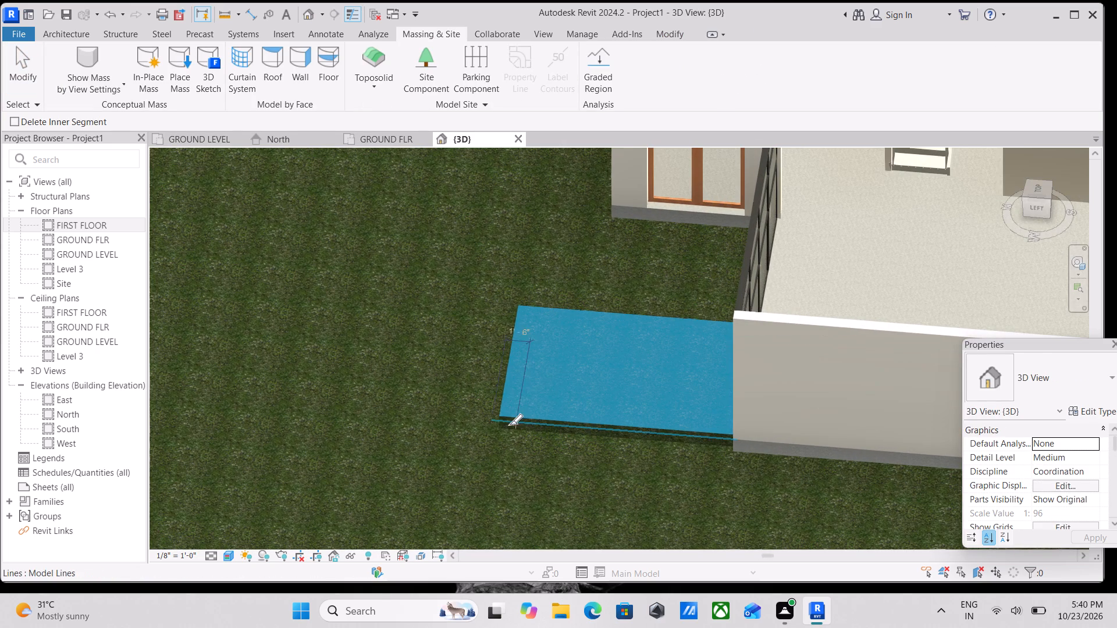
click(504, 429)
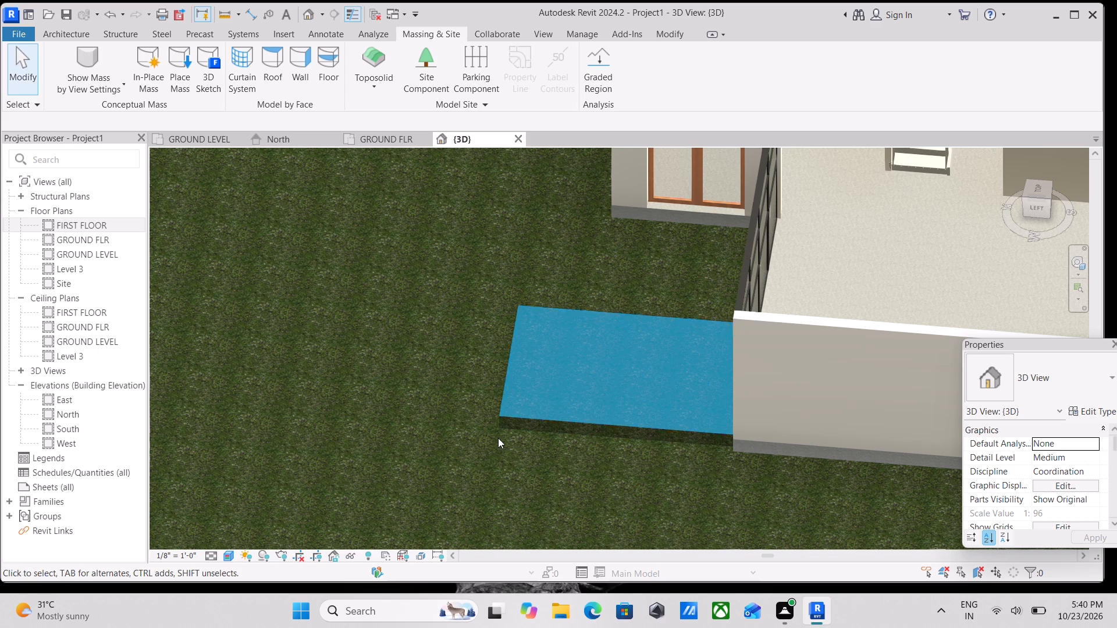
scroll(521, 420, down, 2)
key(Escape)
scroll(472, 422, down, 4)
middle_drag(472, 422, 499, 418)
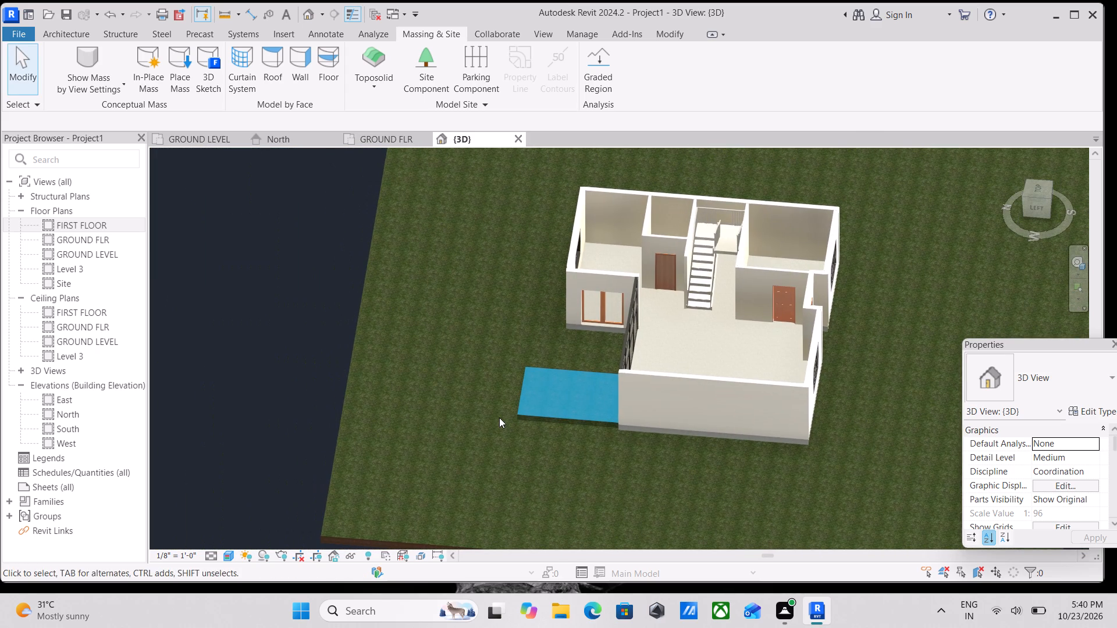
Split the grass toposolid with a rectangle about 14'-4 1/2" by 10' drawn over the water sub-division's outline beside the curtain wall.
key(s)
key(l)
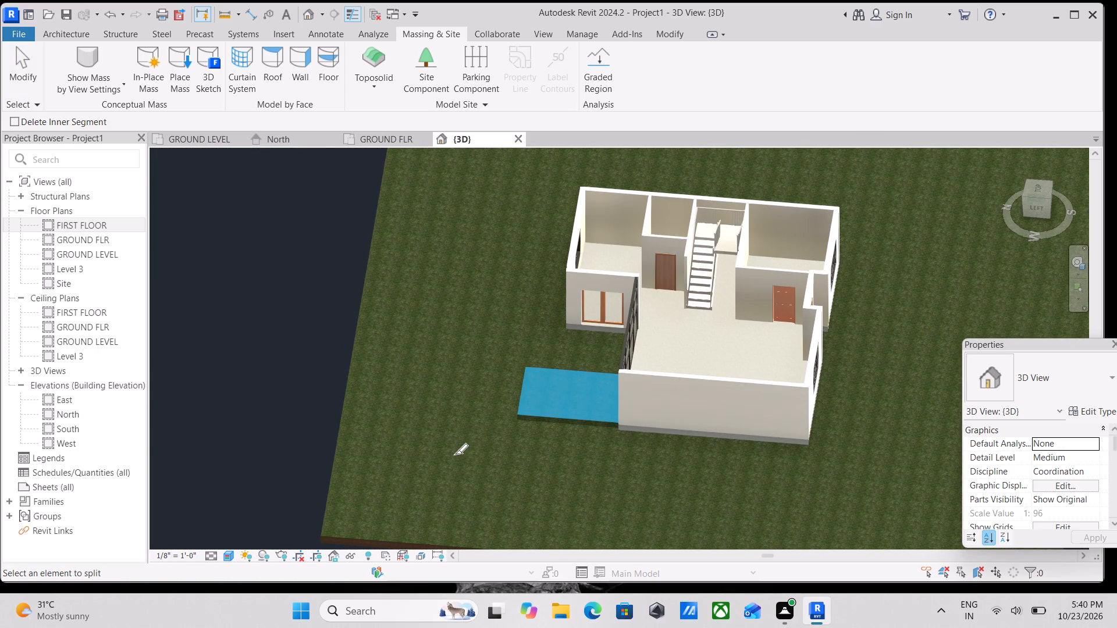
scroll(445, 456, down, 1)
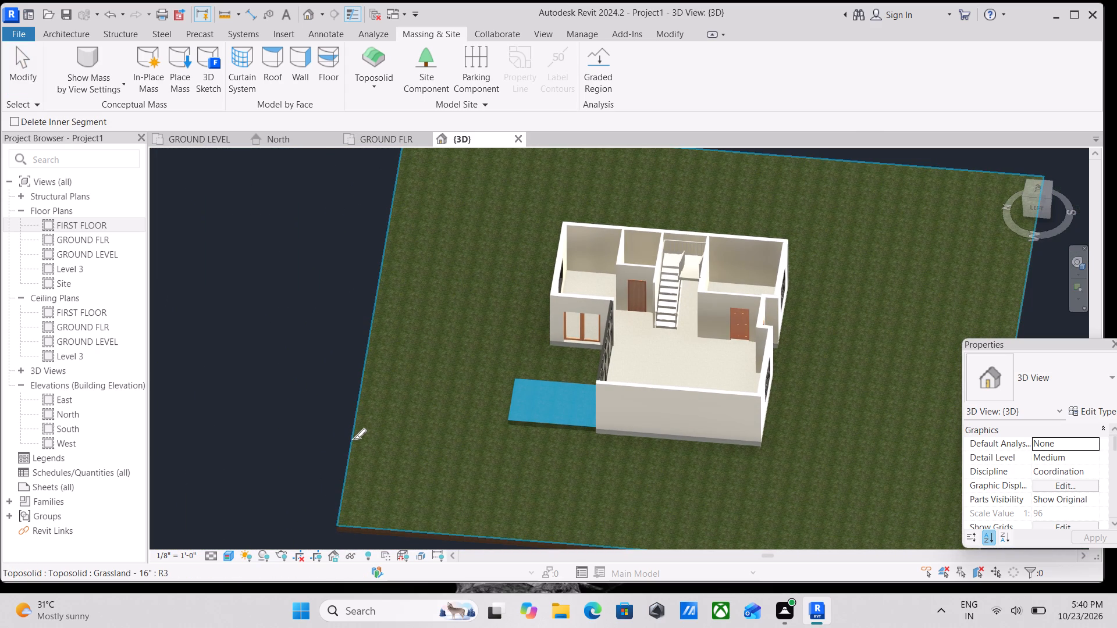
click(353, 439)
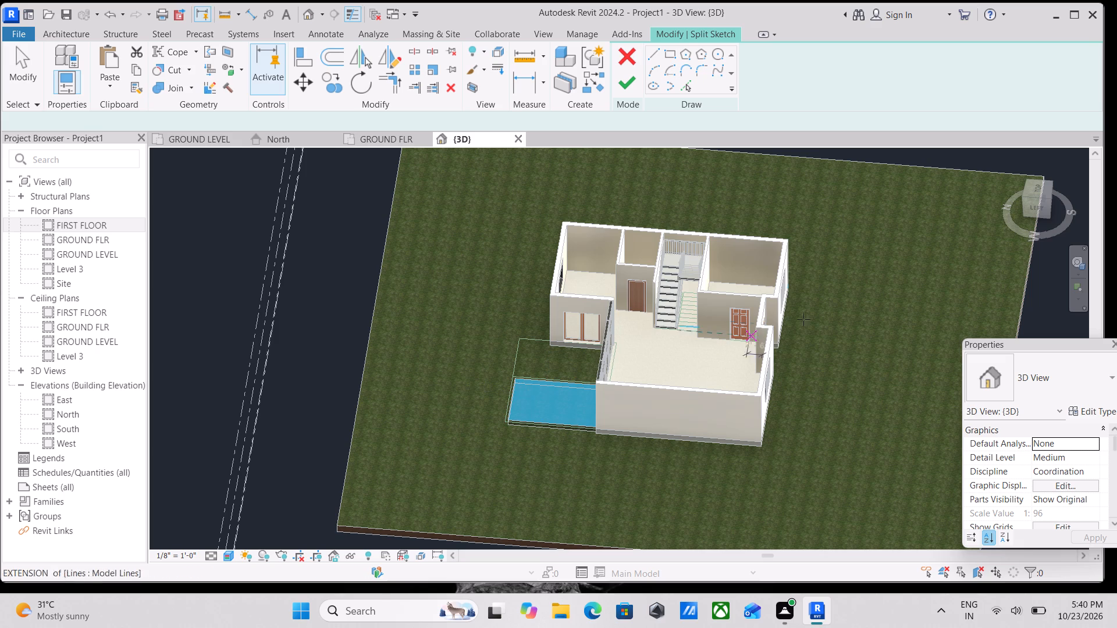
click(1039, 187)
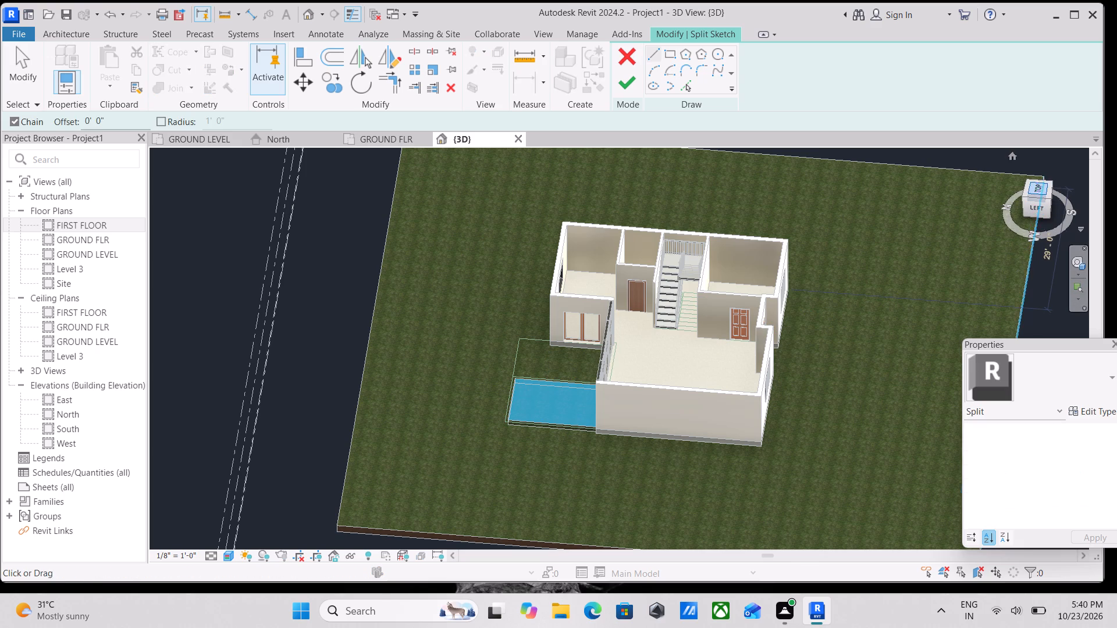
scroll(628, 350, up, 7)
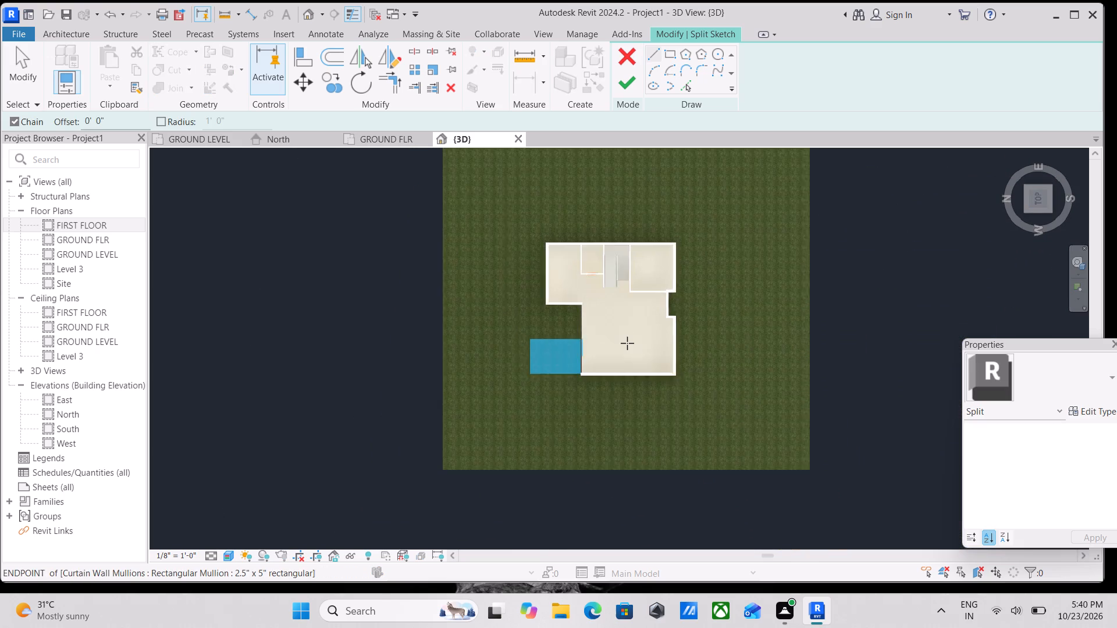
scroll(627, 343, up, 3)
scroll(474, 335, up, 6)
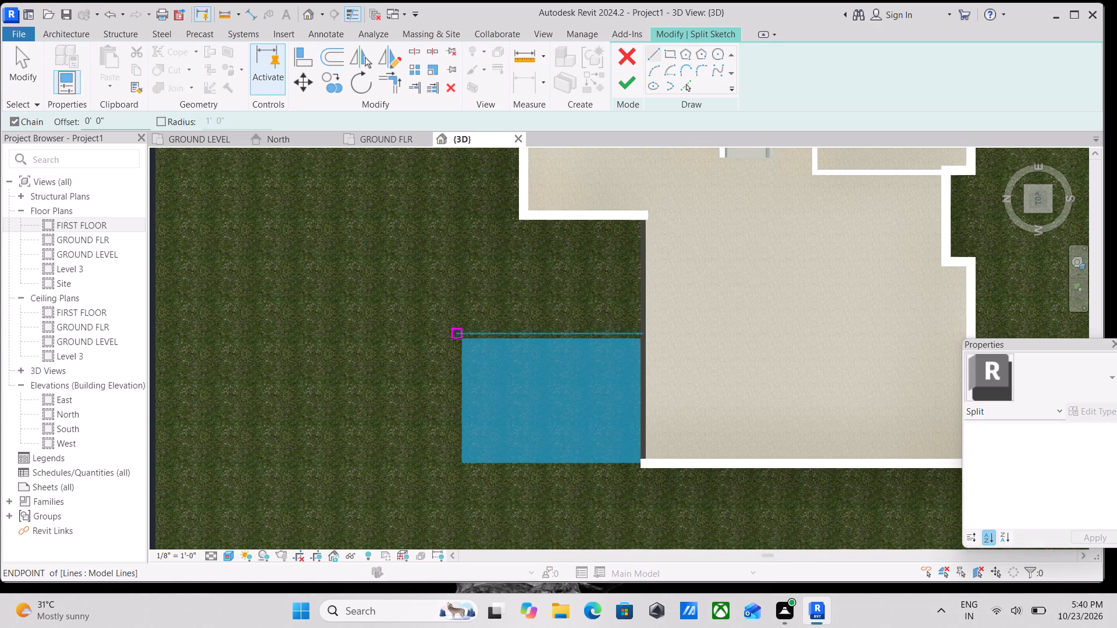
click(458, 342)
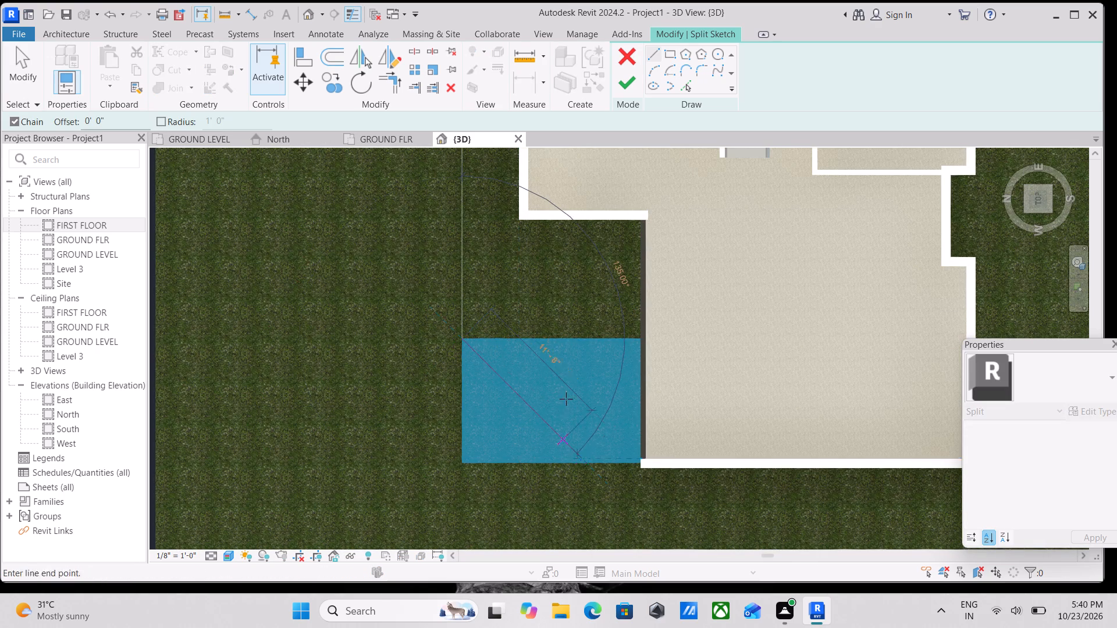
key(Escape)
click(670, 49)
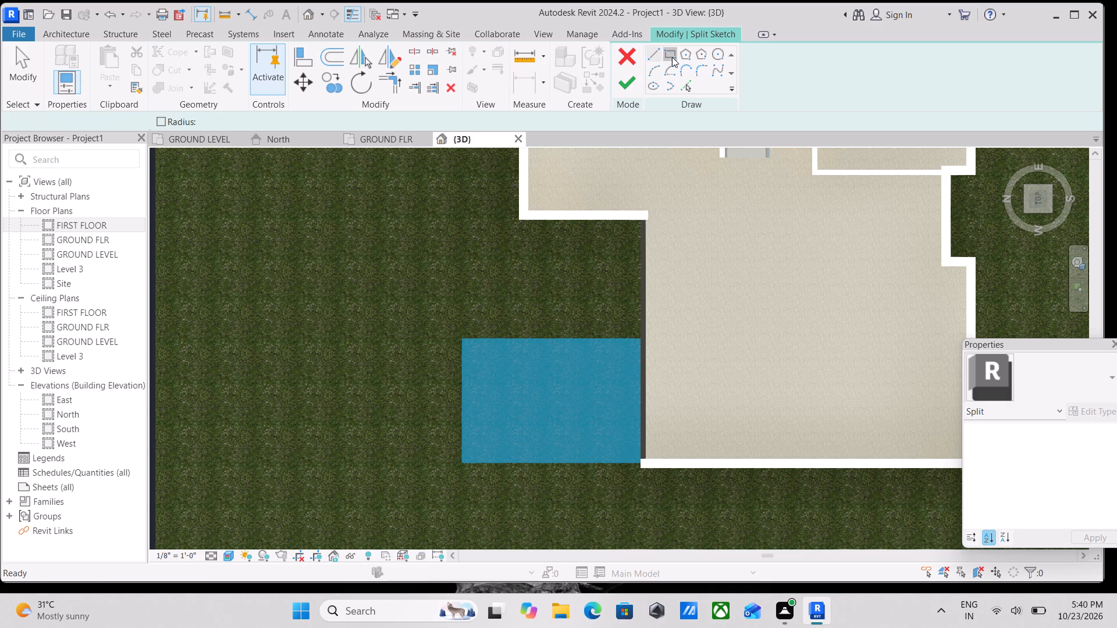
click(464, 341)
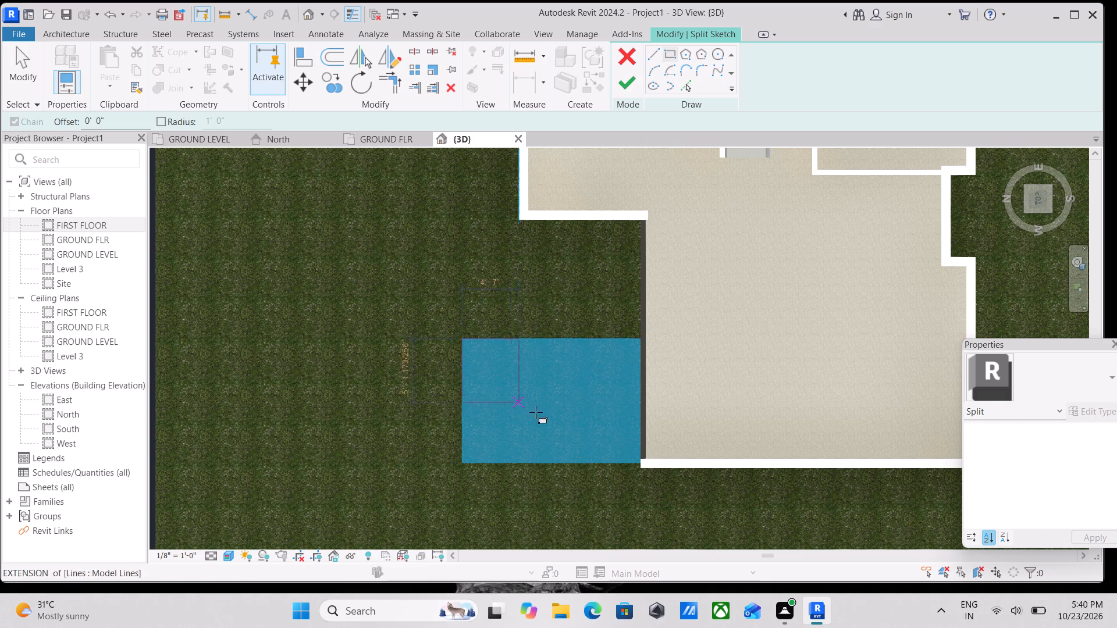
scroll(642, 463, up, 4)
click(636, 464)
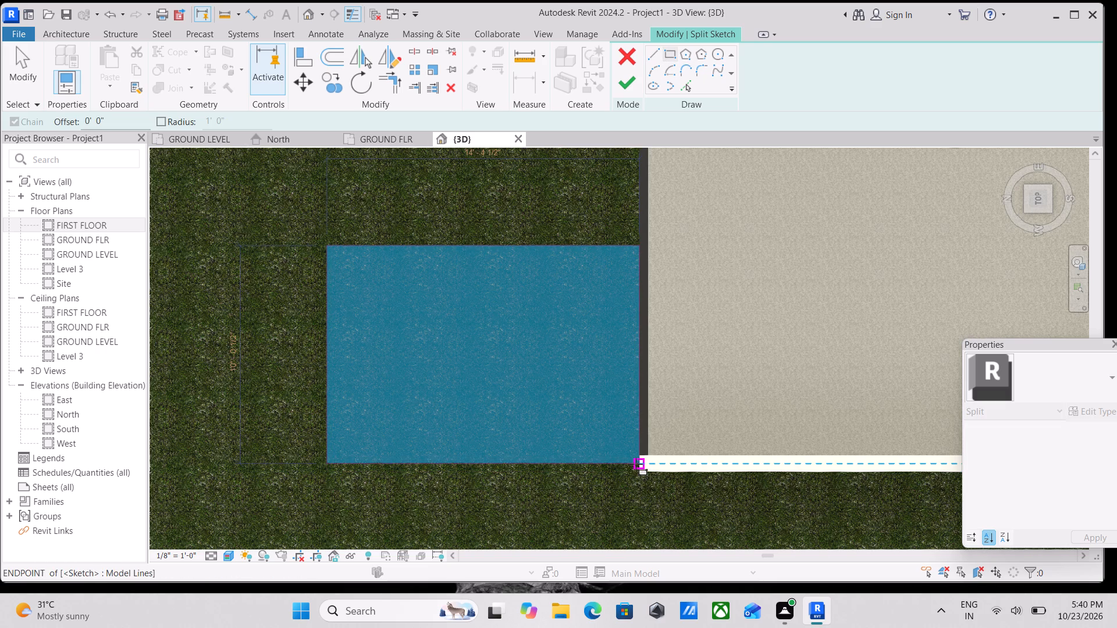
click(629, 81)
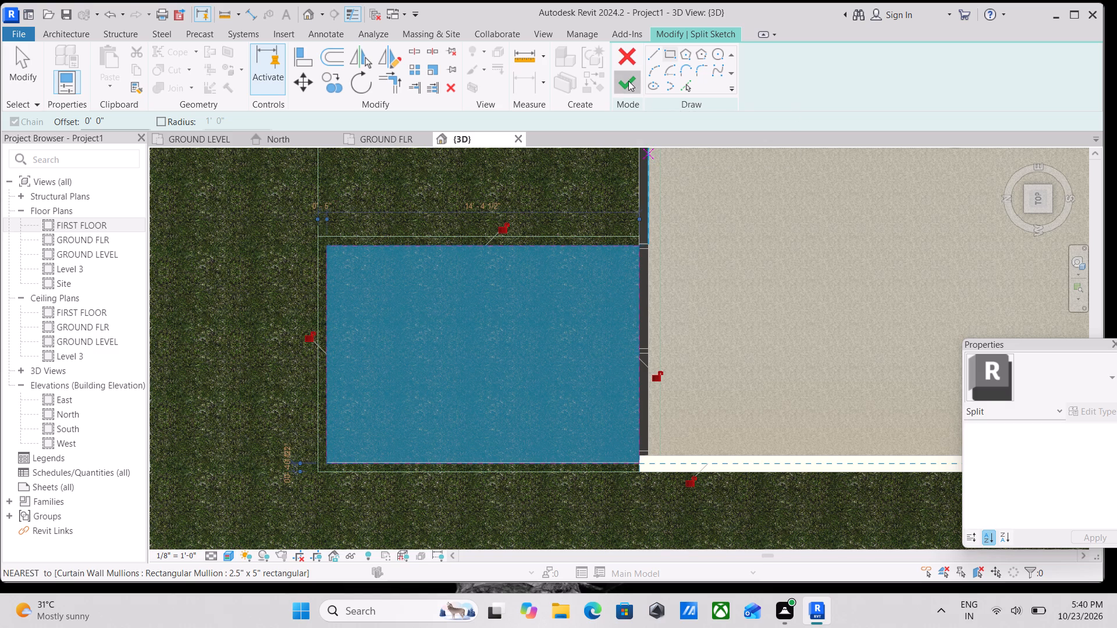
scroll(446, 398, down, 4)
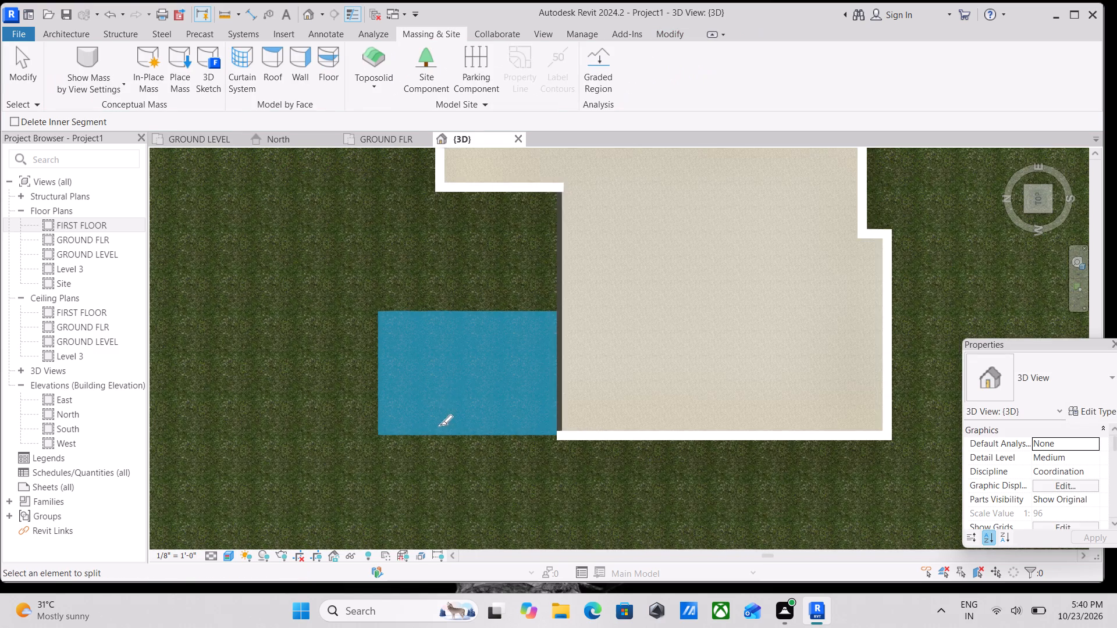
scroll(429, 438, down, 6)
shift+middle_drag(420, 459, 598, 201)
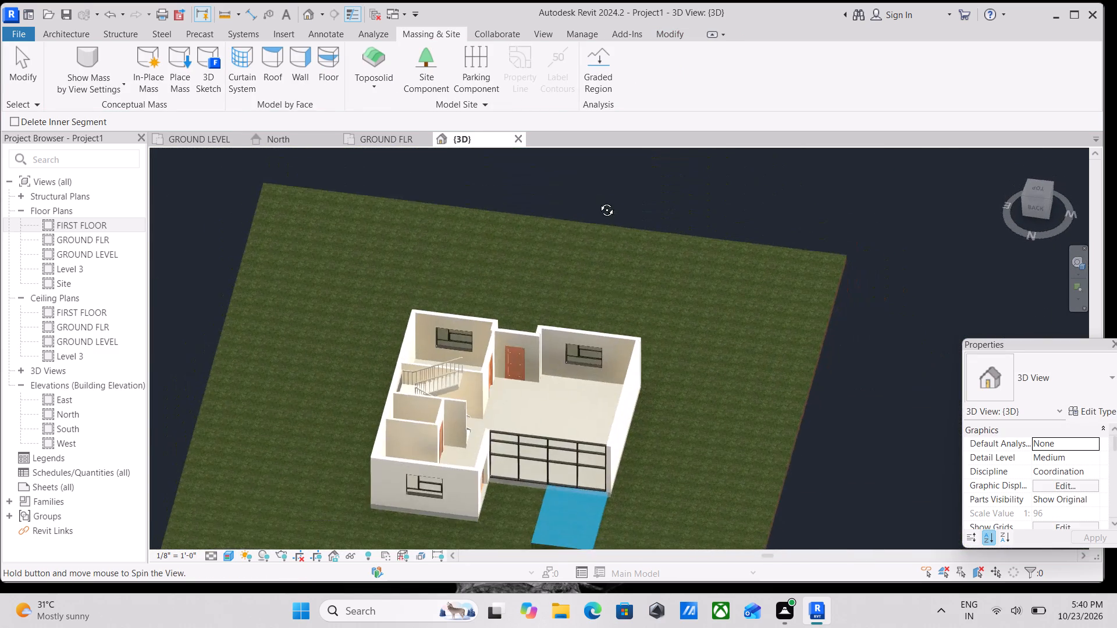
middle_drag(605, 449, 616, 247)
scroll(614, 454, up, 2)
key(Escape)
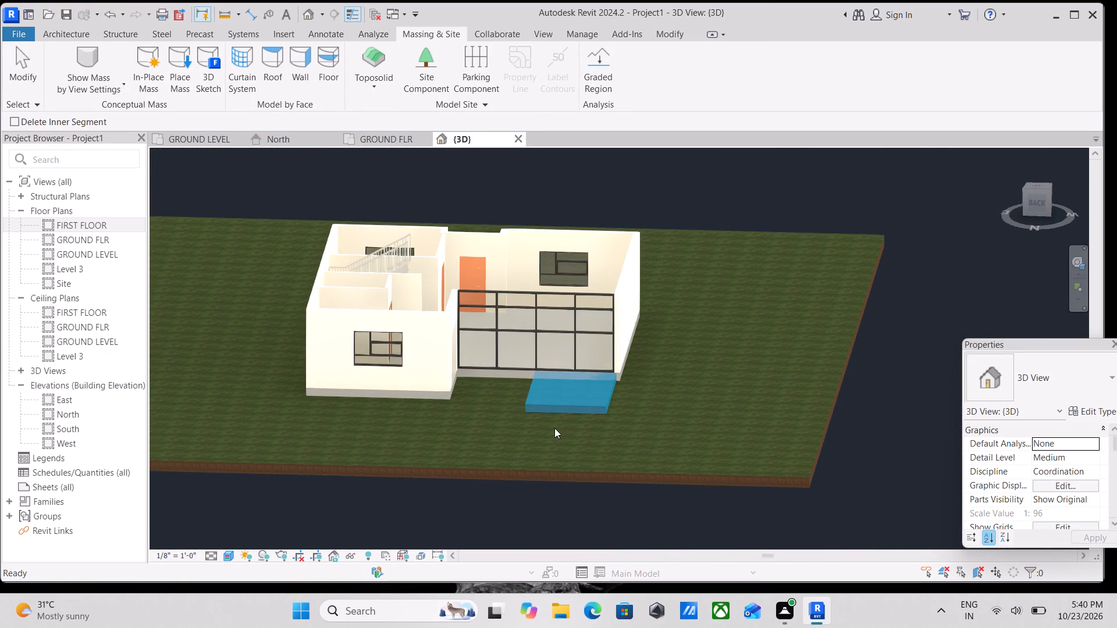
scroll(553, 427, up, 3)
key(Escape)
Change the split-off rectangular toposolid beneath the water sub-division to the Water - 36" type.
scroll(553, 409, up, 6)
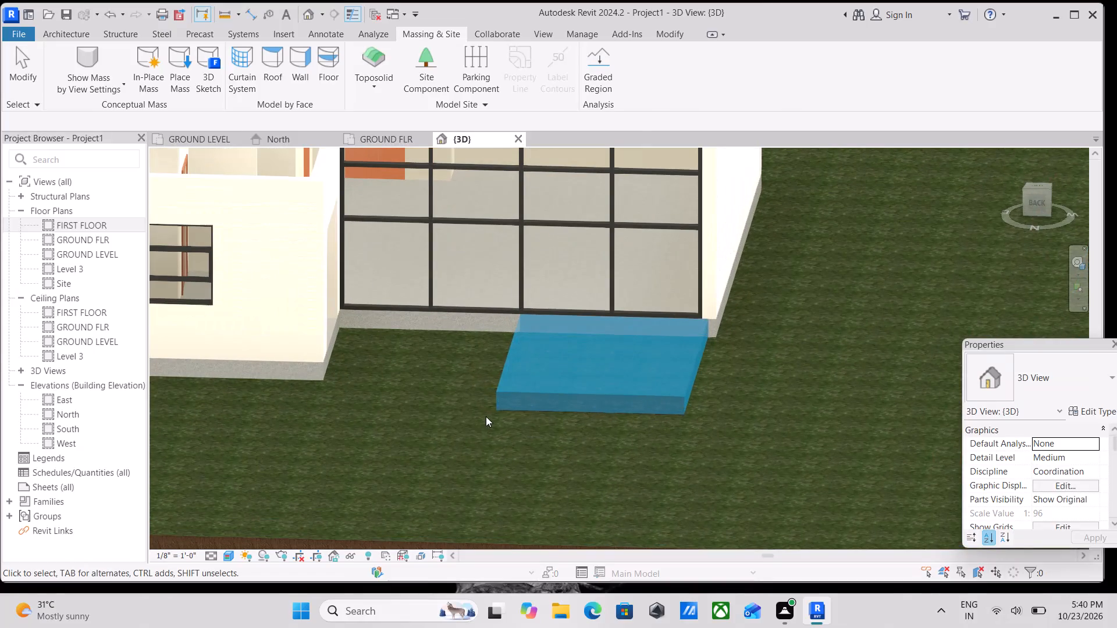
click(533, 414)
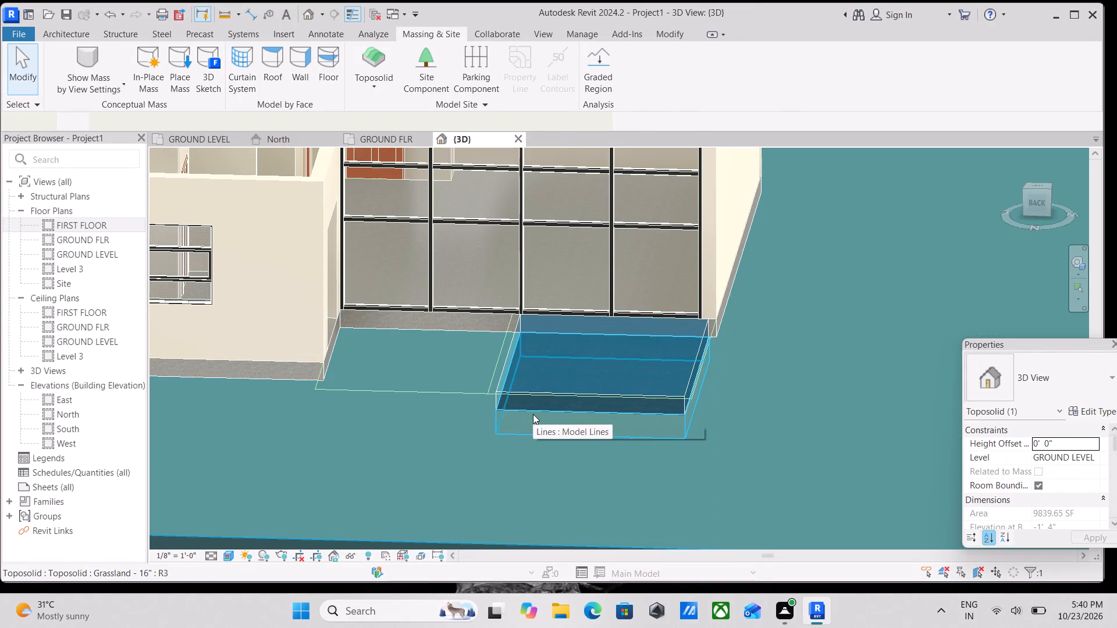
key(Escape)
scroll(551, 427, down, 6)
shift+middle_drag(565, 462, 627, 229)
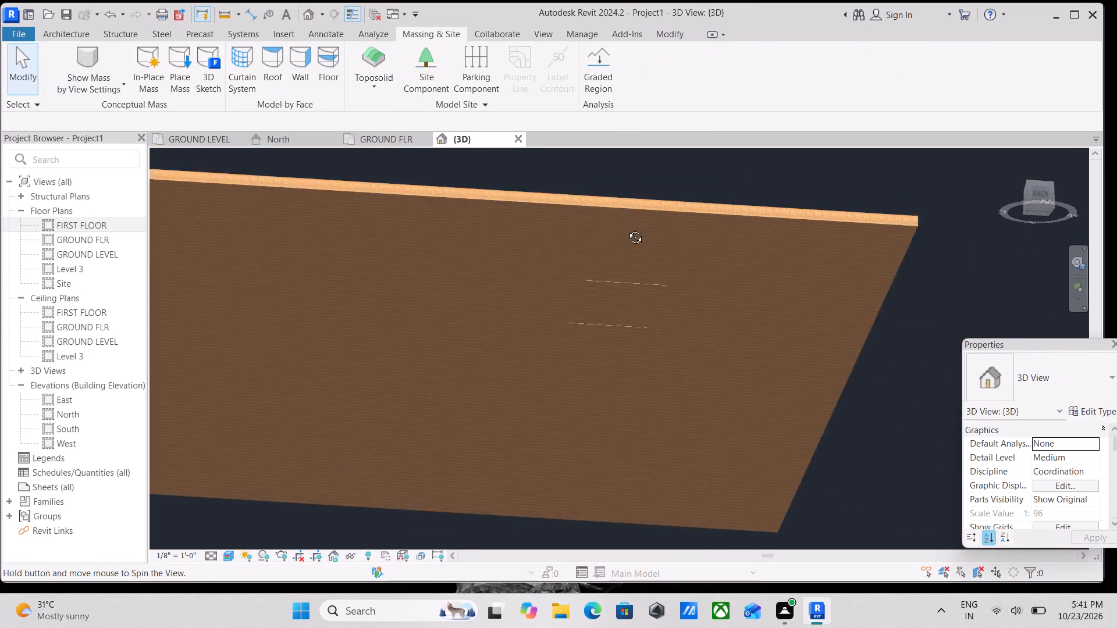
shift+middle_drag(627, 229, 632, 223)
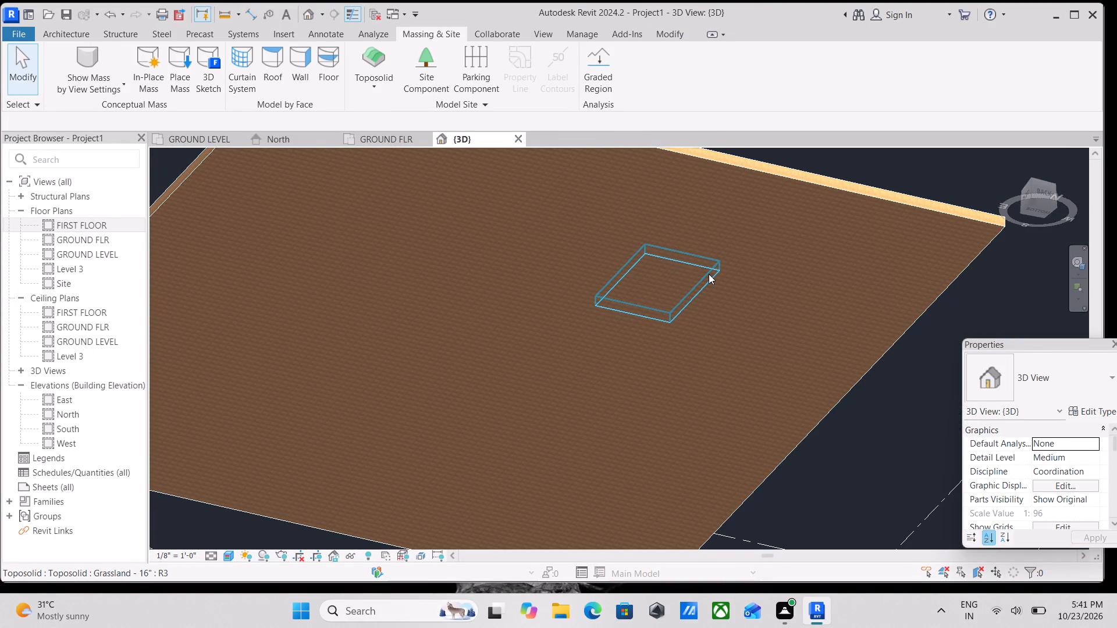
click(709, 274)
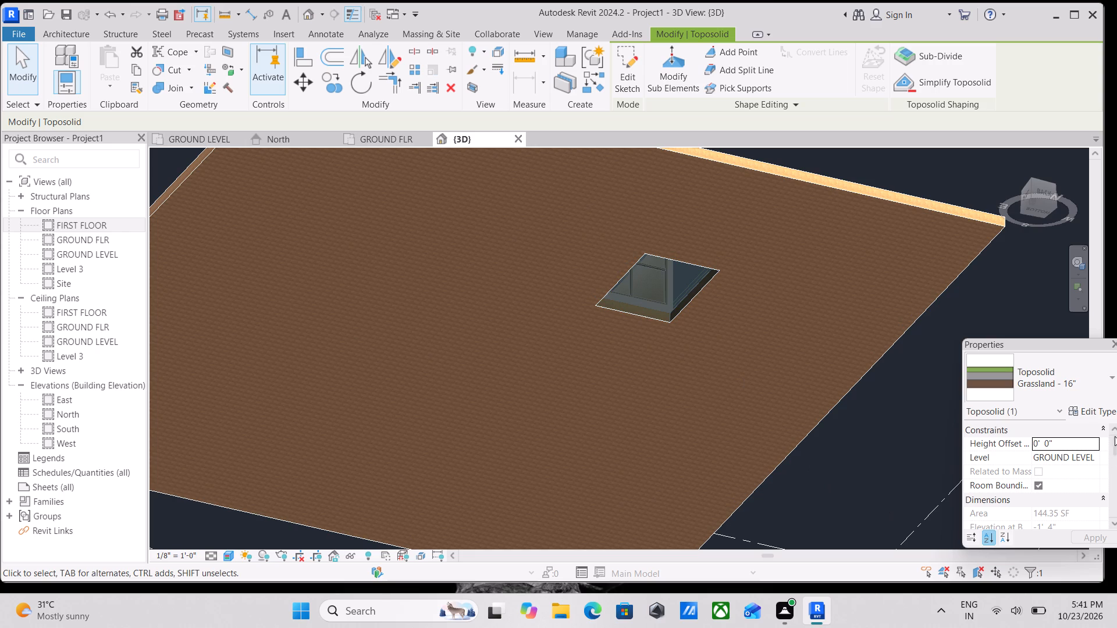
click(1097, 398)
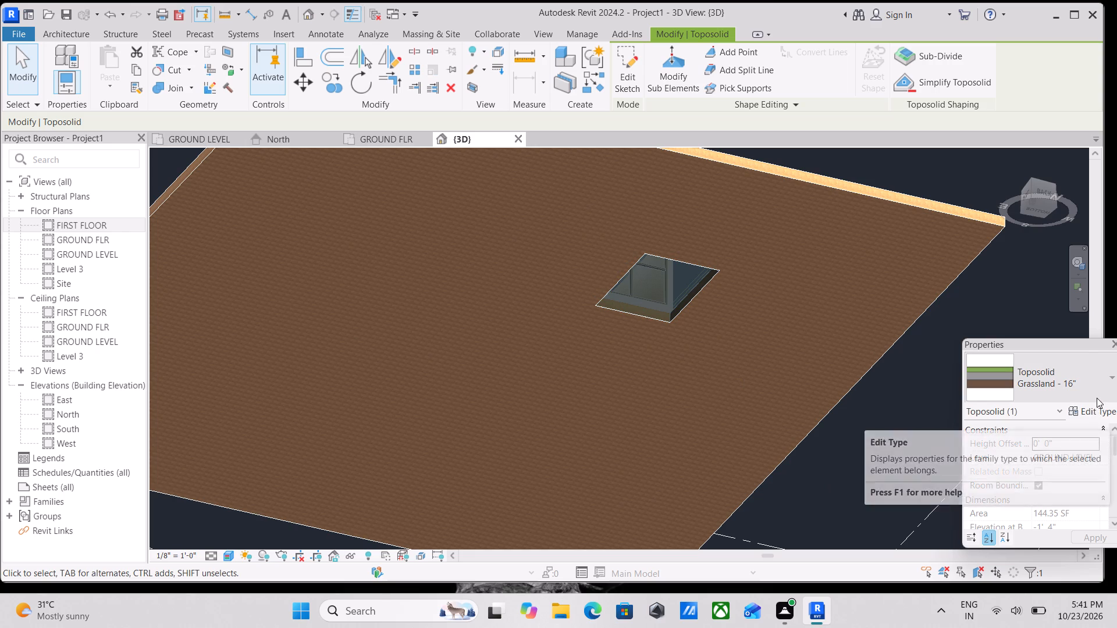
scroll(1038, 518, down, 4)
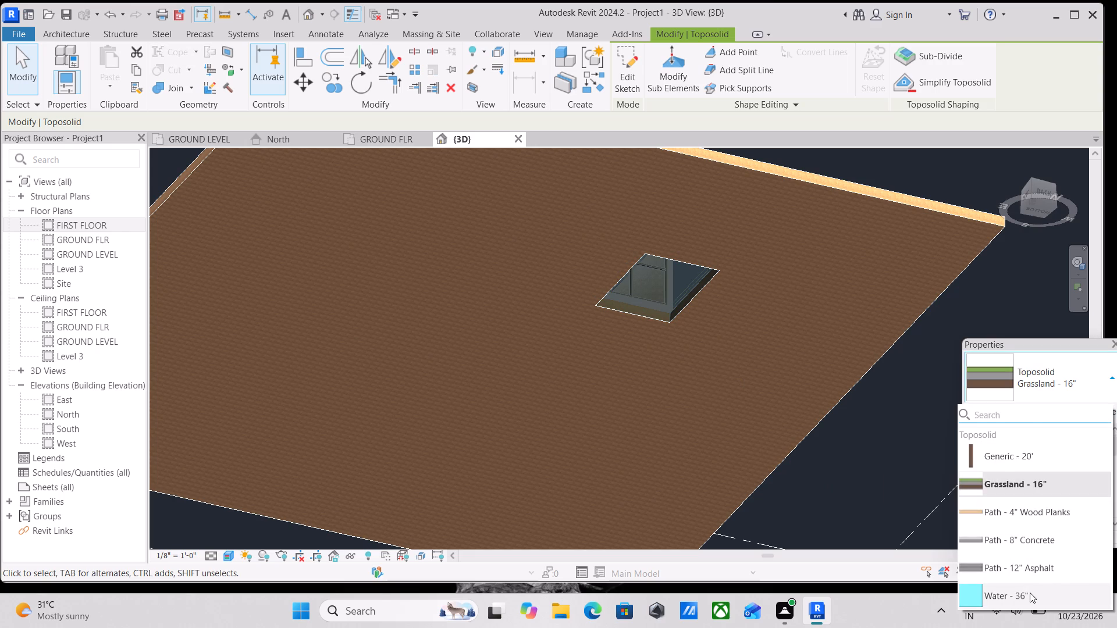
click(1029, 593)
key(Escape)
scroll(781, 360, down, 1)
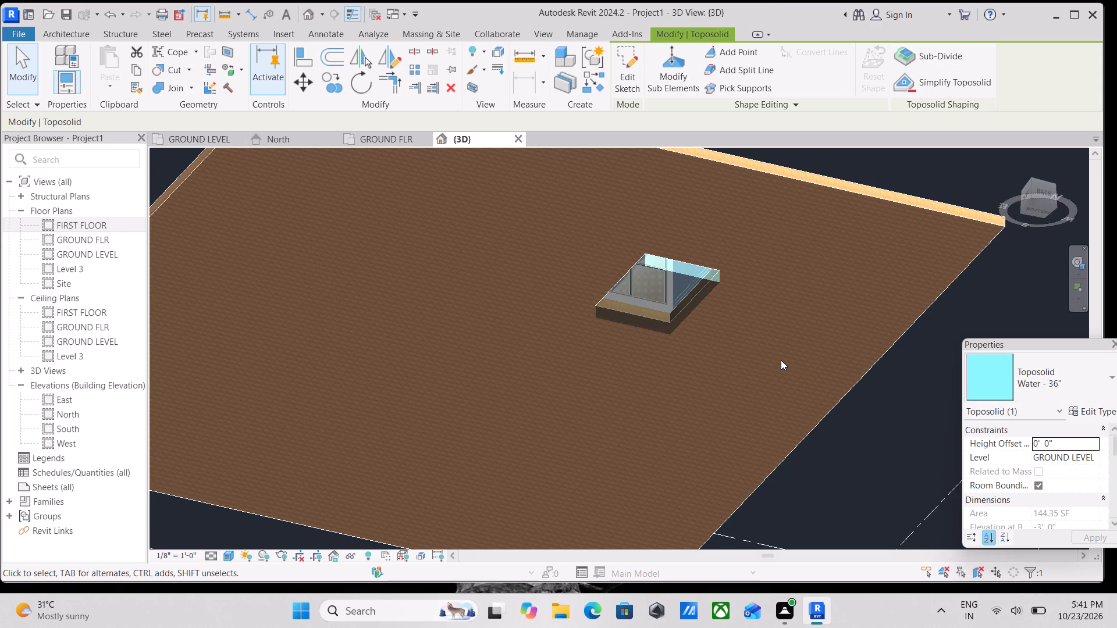
scroll(781, 360, down, 3)
key(Escape)
Inspect the water area beside the curtain wall from outside and from above the house, including its edges and depth.
scroll(728, 340, down, 2)
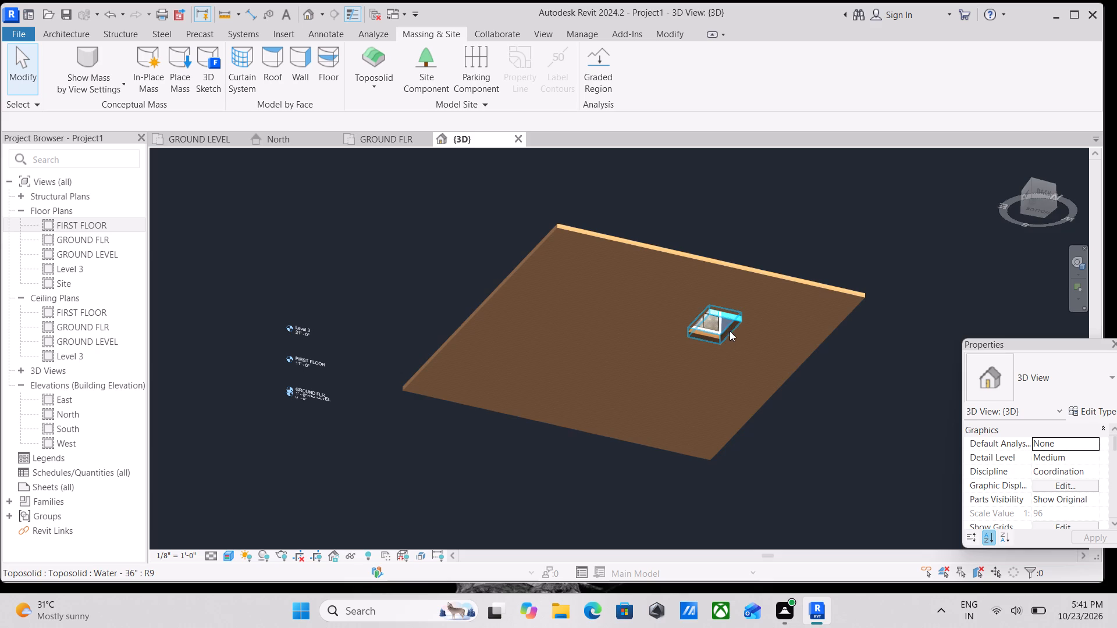
shift+middle_drag(728, 326, 649, 584)
scroll(675, 365, up, 3)
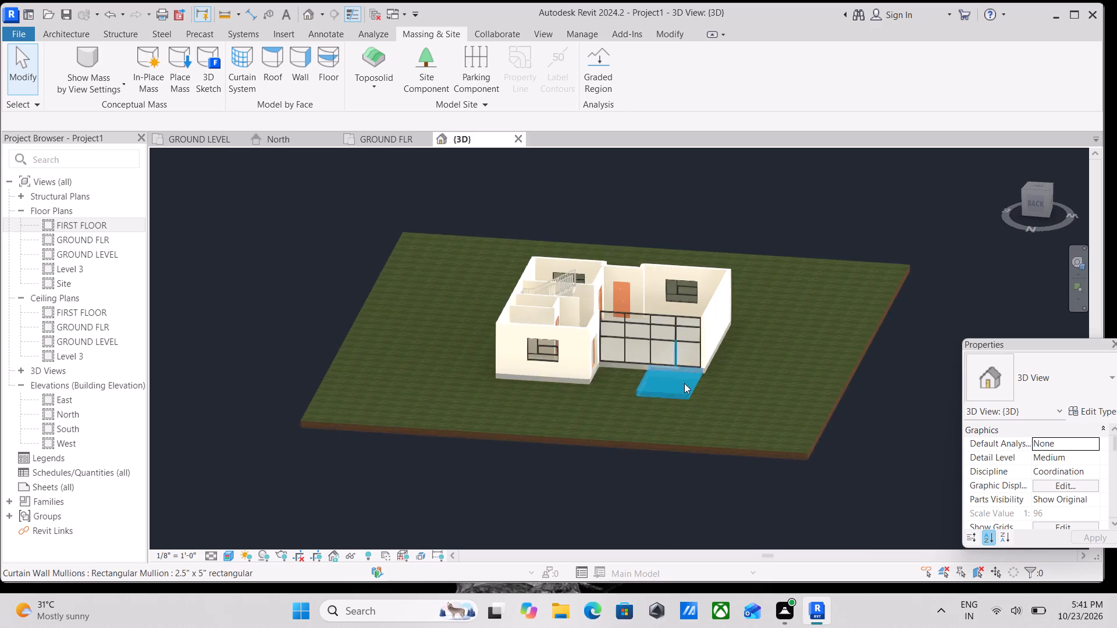
scroll(684, 383, up, 2)
key(Escape)
scroll(702, 394, up, 11)
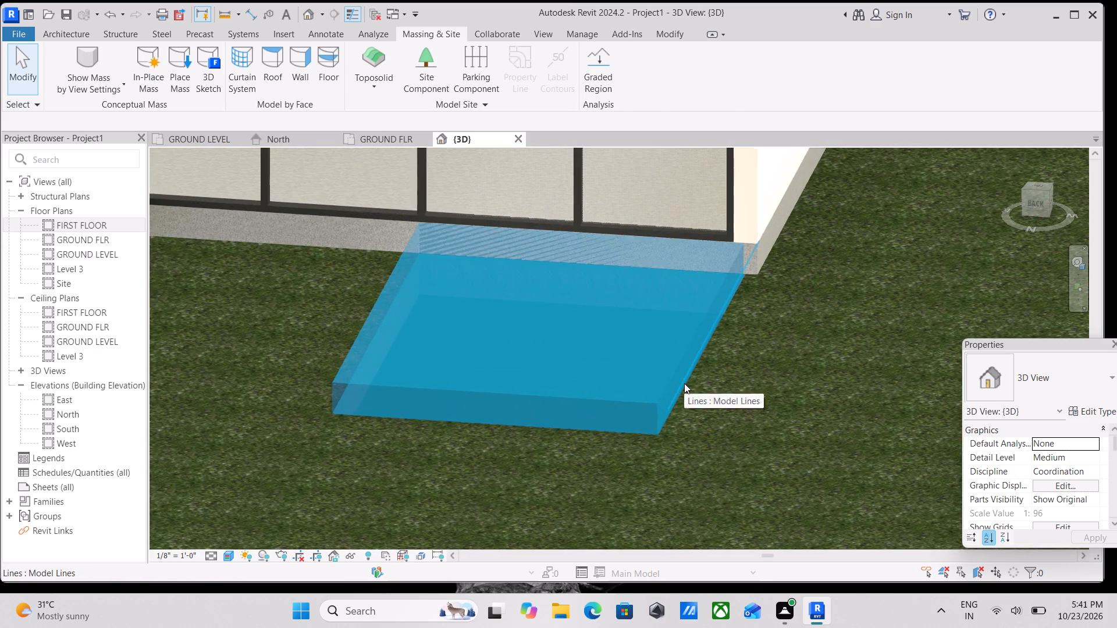
scroll(684, 383, up, 2)
scroll(688, 381, down, 4)
middle_drag(688, 381, 715, 403)
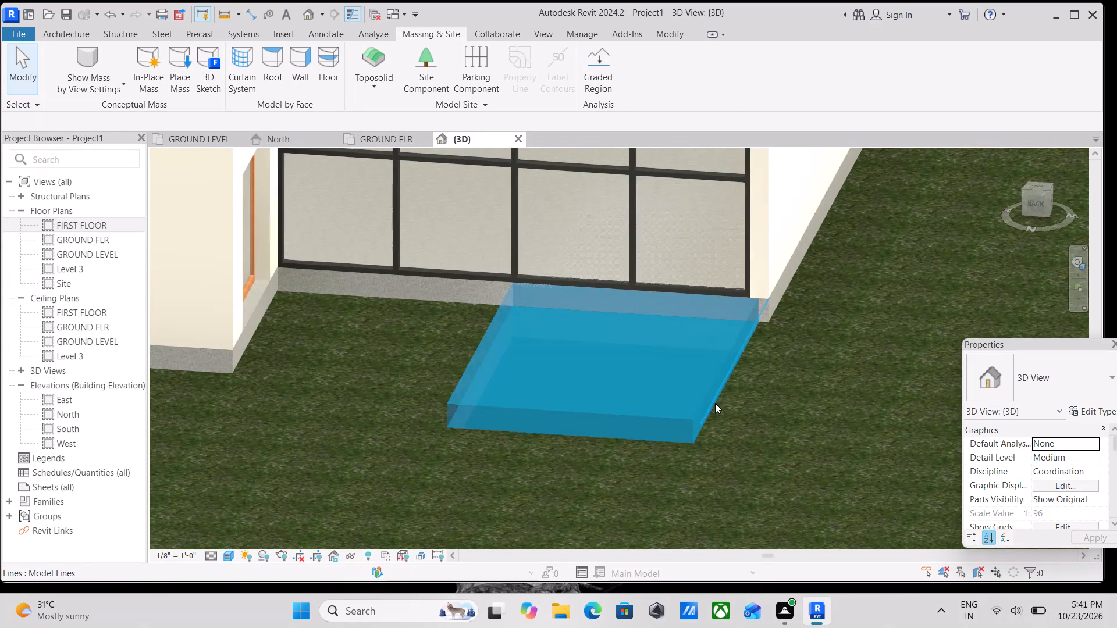
scroll(715, 403, down, 2)
shift+middle_drag(715, 403, 785, 426)
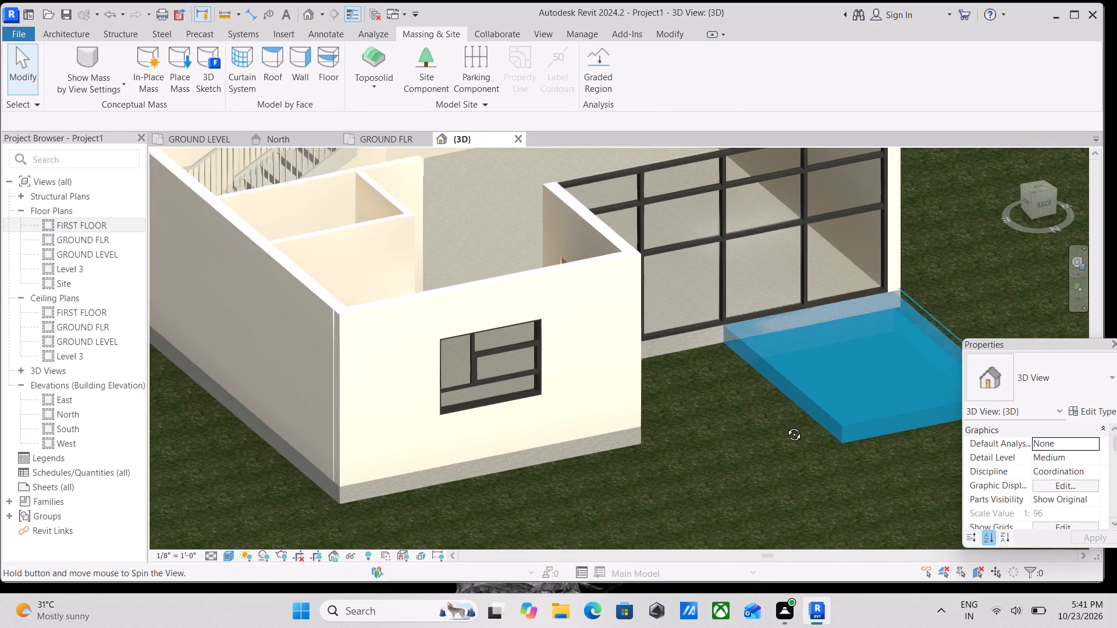
shift+middle_drag(785, 426, 871, 537)
shift+middle_drag(780, 411, 904, 401)
middle_drag(768, 324, 461, 553)
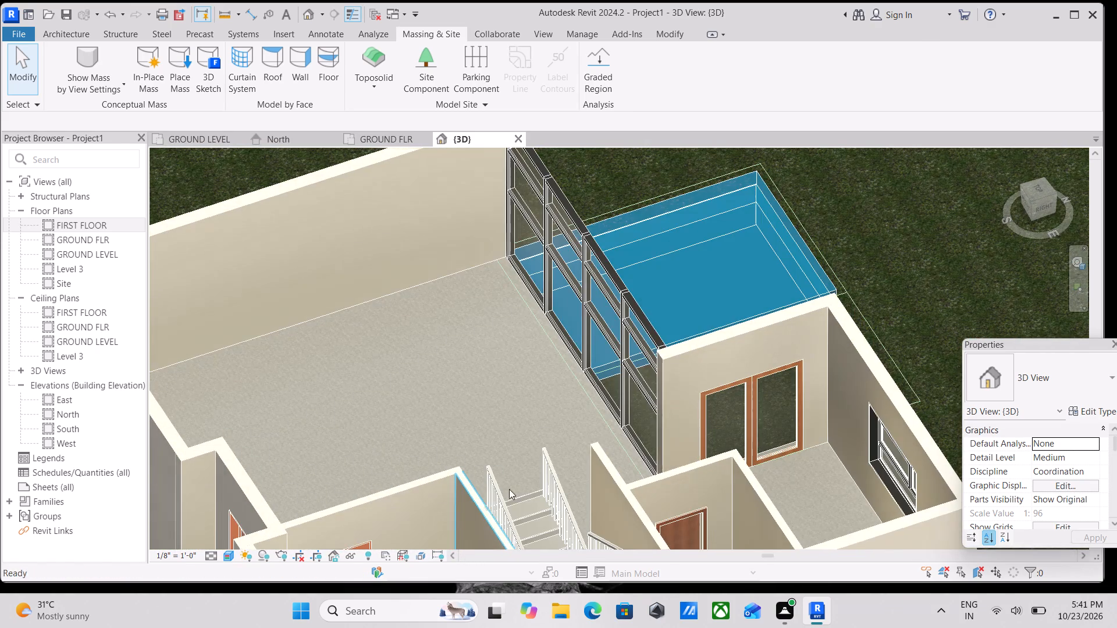
scroll(585, 350, up, 3)
scroll(654, 347, down, 2)
middle_drag(654, 347, 651, 347)
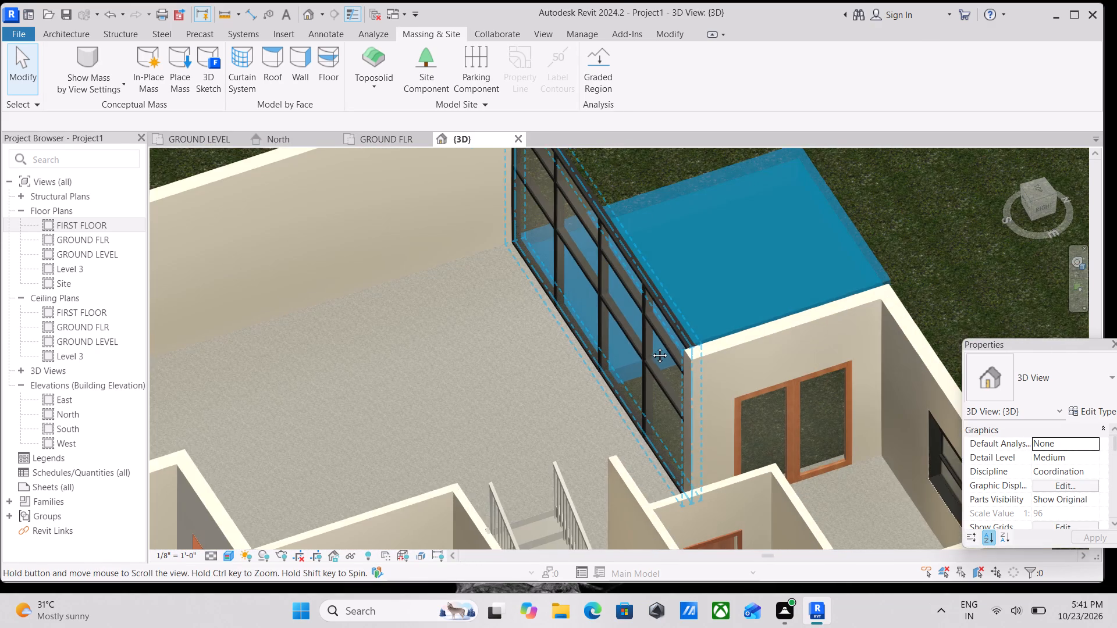
middle_drag(651, 347, 442, 413)
scroll(605, 344, down, 2)
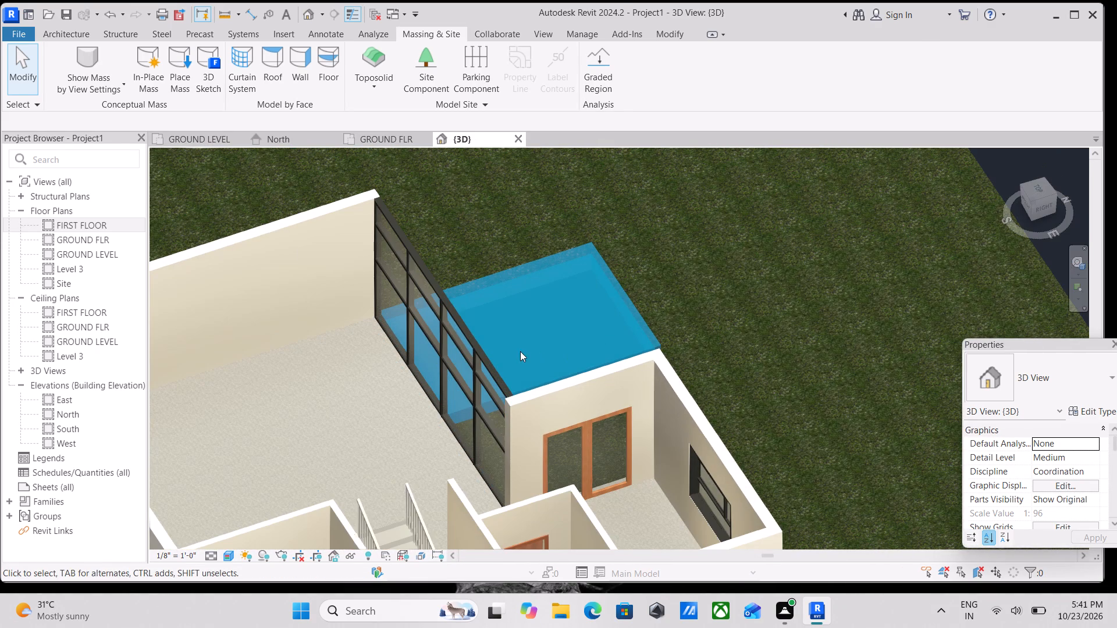
shift+middle_drag(520, 351, 362, 419)
middle_drag(362, 419, 332, 294)
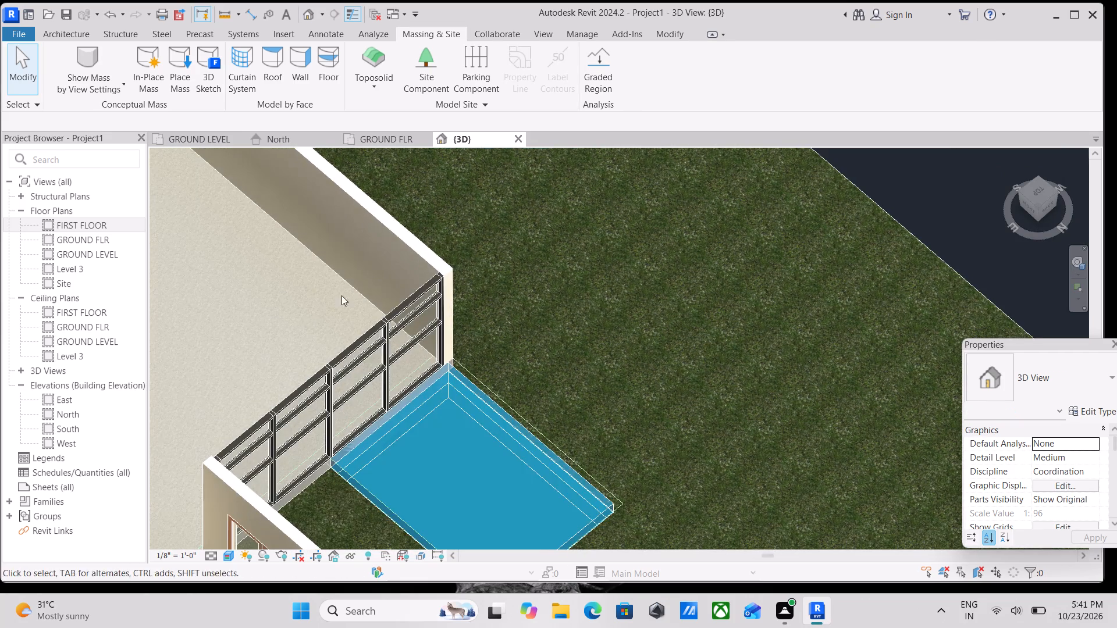
Delete the model line along the pool's short outer edge, the one farthest from the curtain wall.
middle_drag(424, 466, 411, 326)
click(484, 453)
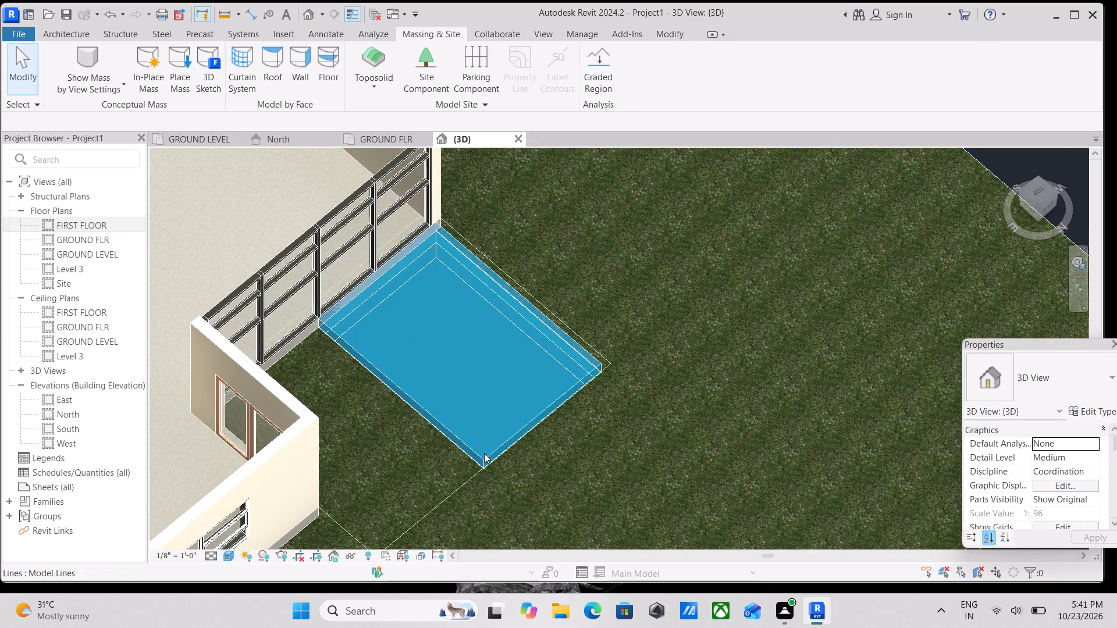
scroll(484, 457, up, 5)
key(Escape)
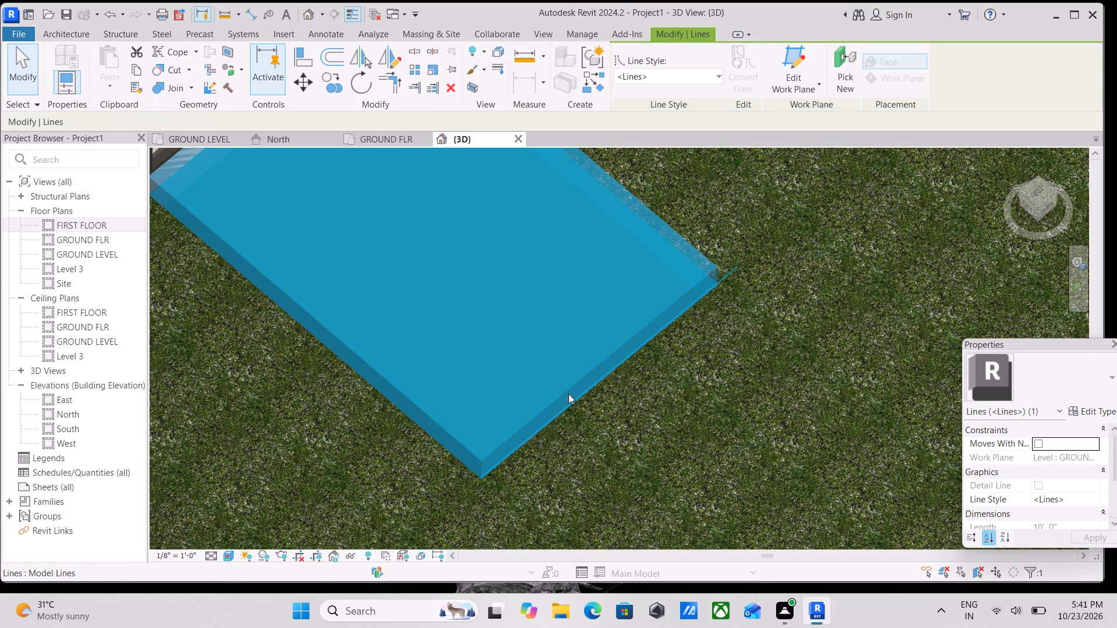
click(718, 270)
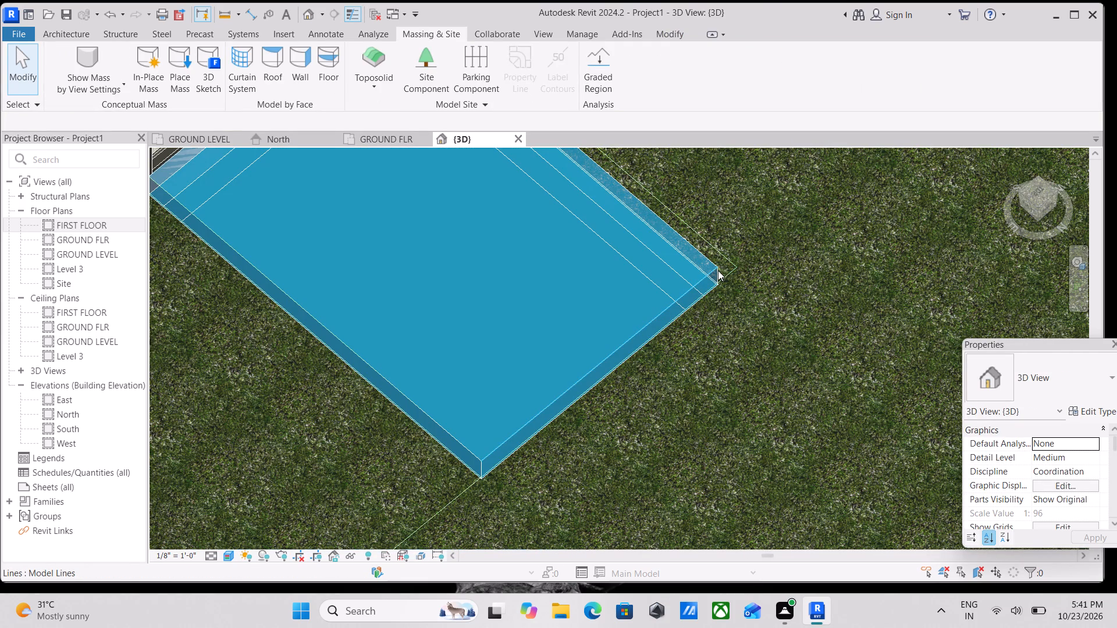
right_click(718, 270)
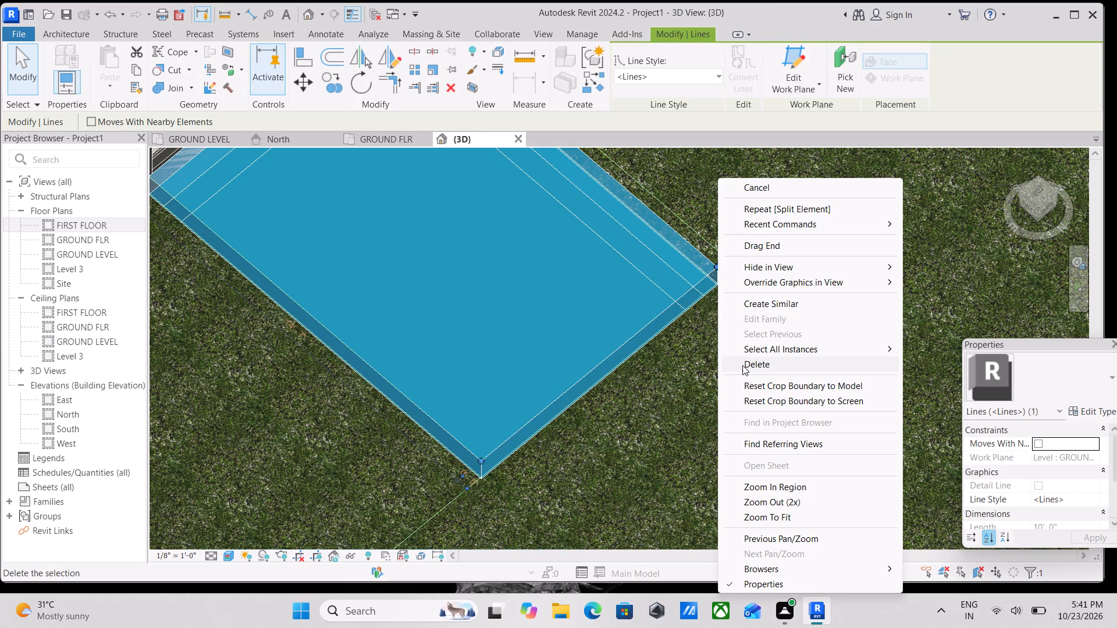
click(742, 365)
scroll(629, 302, down, 3)
key(Escape)
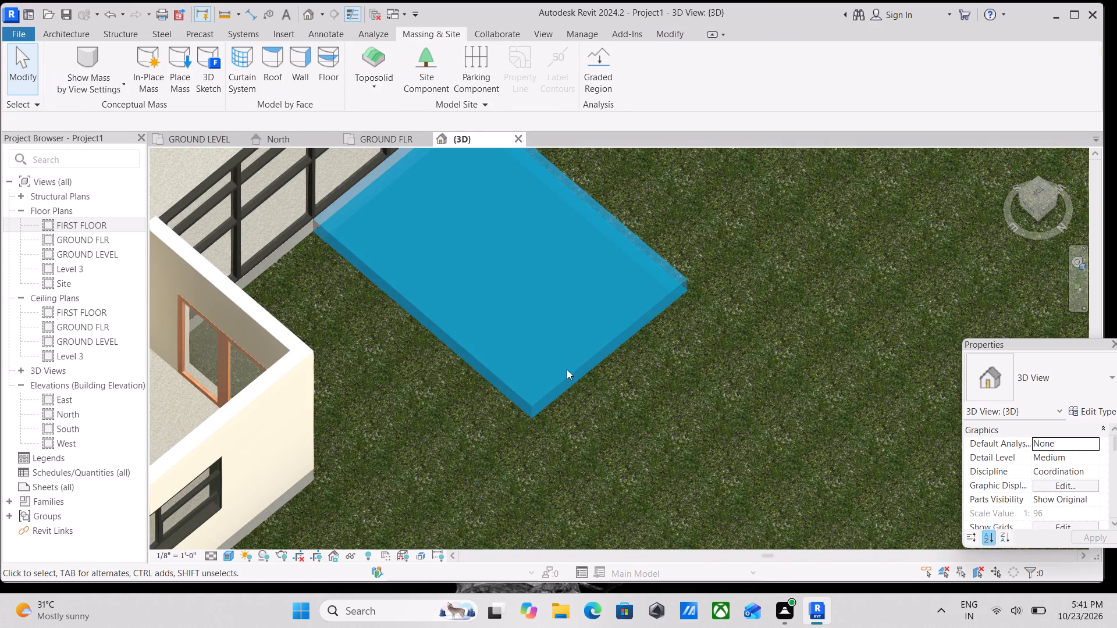
key(Escape)
Delete the Water sub-division lying over the split-off pool toposolid beside the curtain wall.
click(532, 406)
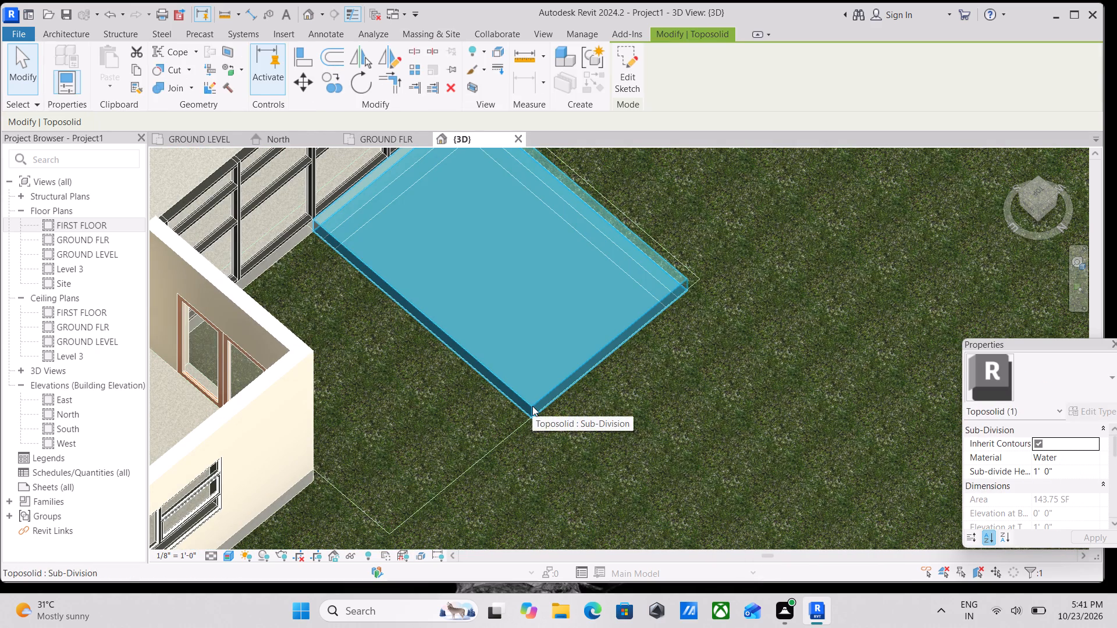
key(Escape)
scroll(610, 341, down, 5)
shift+middle_drag(652, 338, 535, 353)
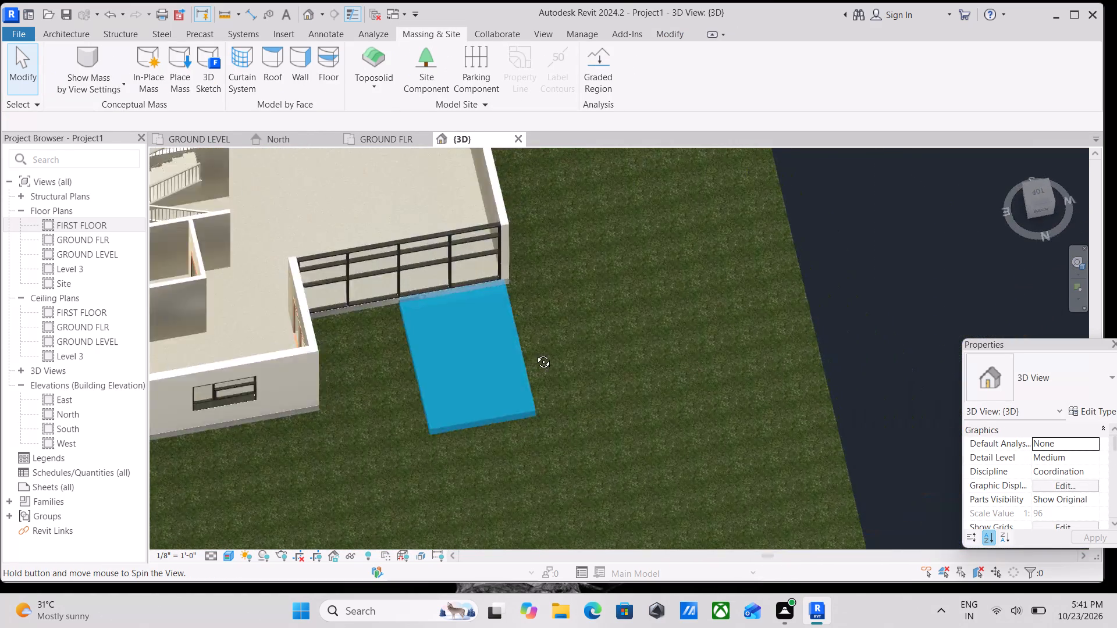
shift+middle_drag(535, 353, 495, 352)
middle_drag(468, 334, 693, 323)
scroll(640, 352, up, 7)
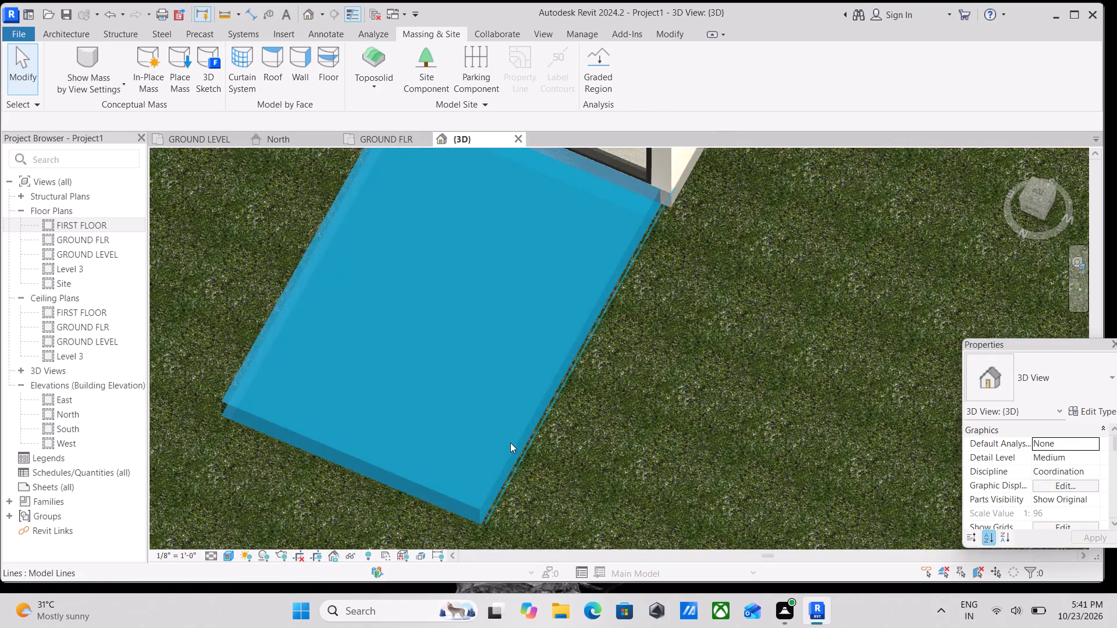
middle_drag(497, 444, 718, 284)
scroll(497, 235, up, 3)
scroll(435, 255, up, 3)
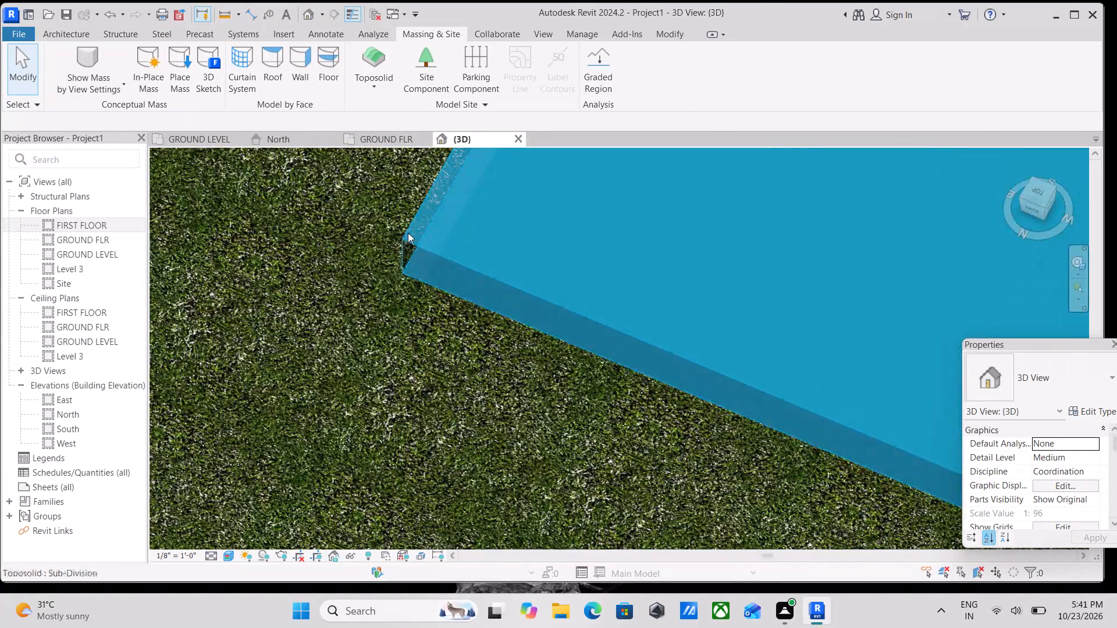
click(406, 235)
right_click(406, 236)
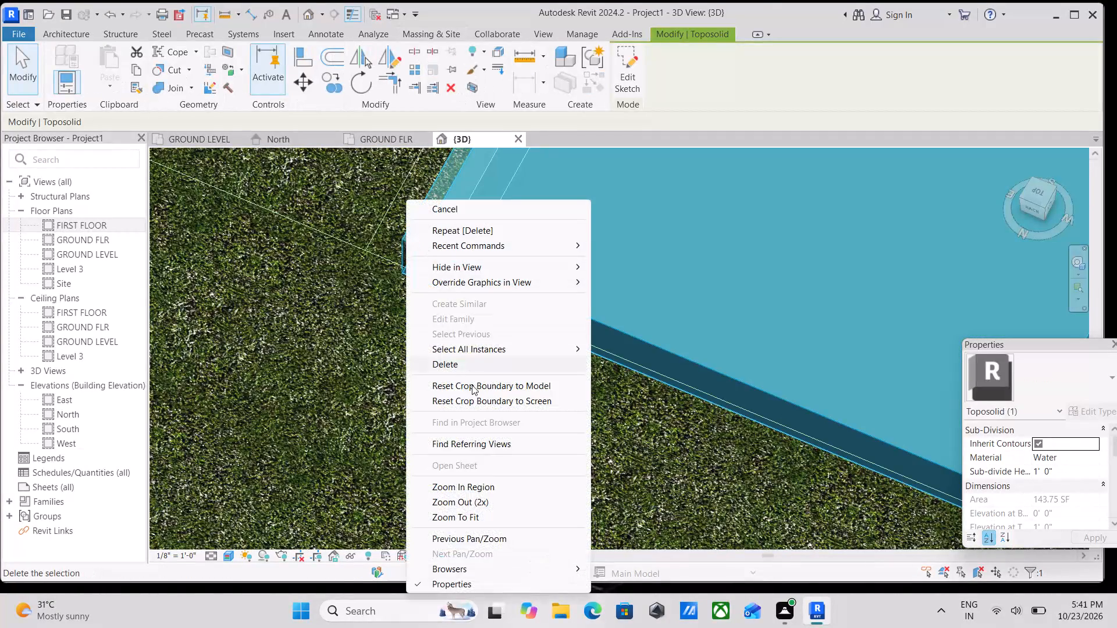
click(461, 365)
scroll(461, 365, down, 5)
scroll(561, 305, down, 4)
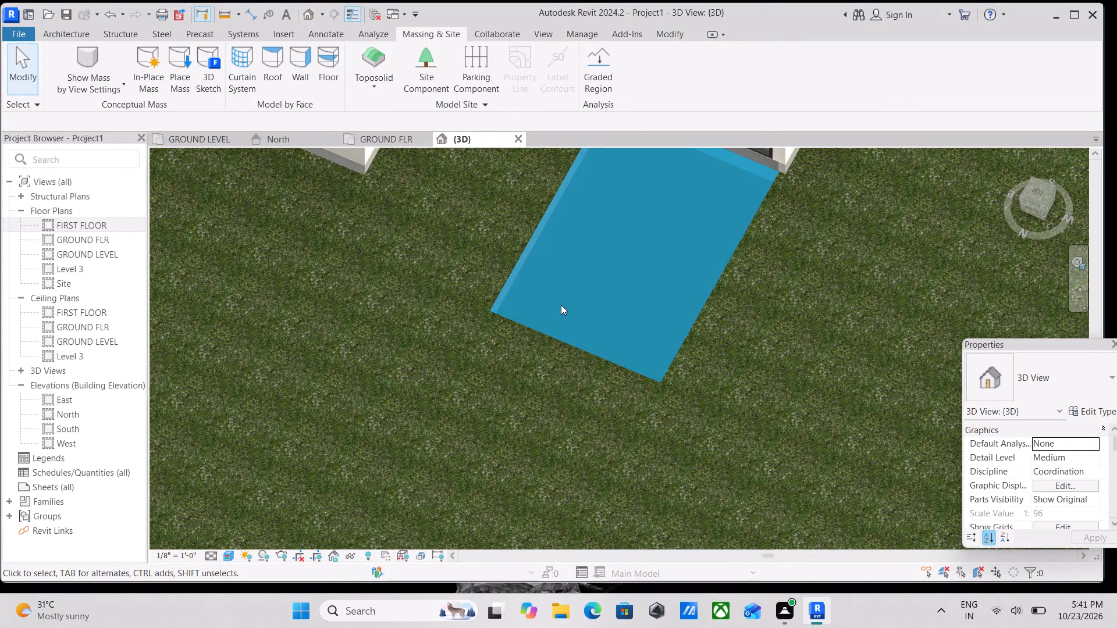
key(Escape)
Examine the pool's edges and corners, and where it meets the base of the curtain wall.
scroll(642, 300, down, 3)
middle_drag(642, 299, 645, 367)
scroll(615, 316, up, 1)
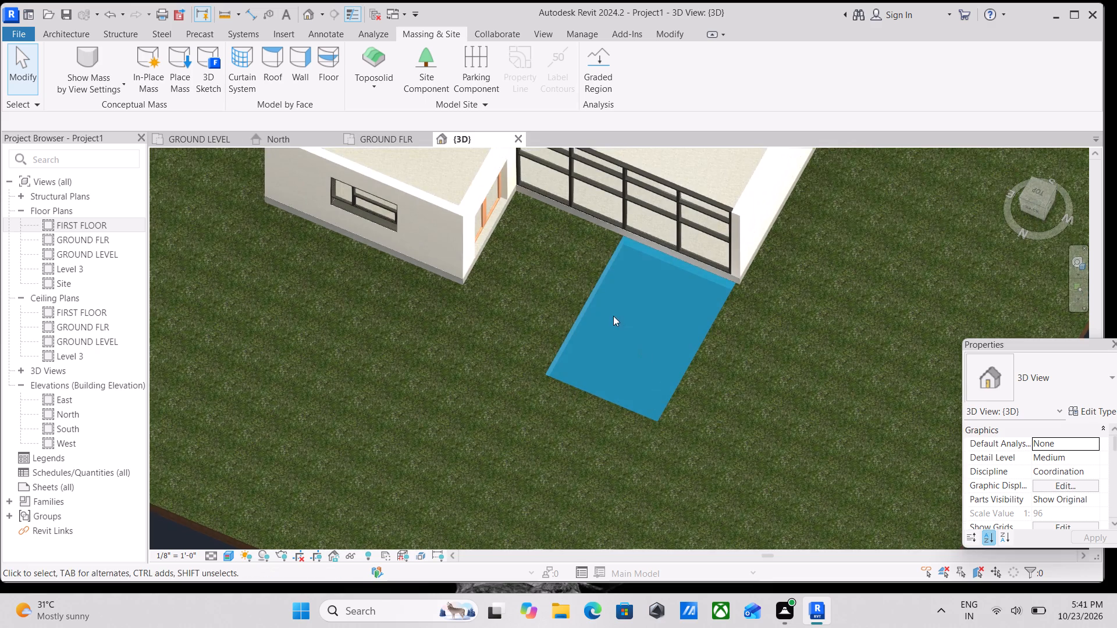
scroll(613, 316, up, 2)
scroll(513, 318, down, 2)
middle_drag(513, 318, 591, 326)
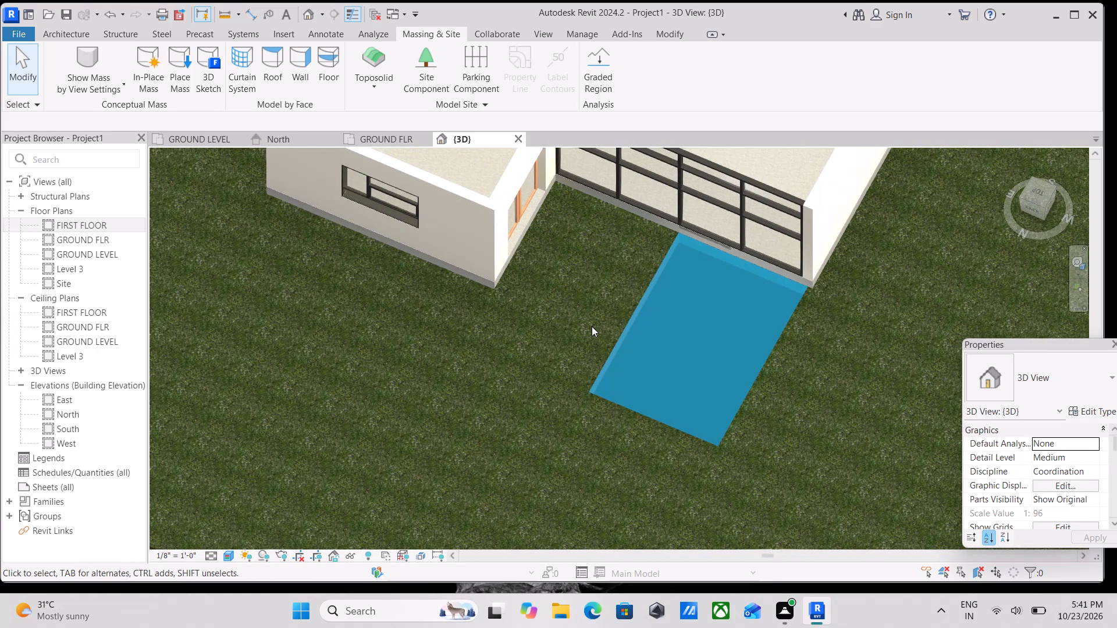
scroll(592, 326, up, 4)
scroll(808, 444, up, 5)
middle_drag(823, 436, 785, 389)
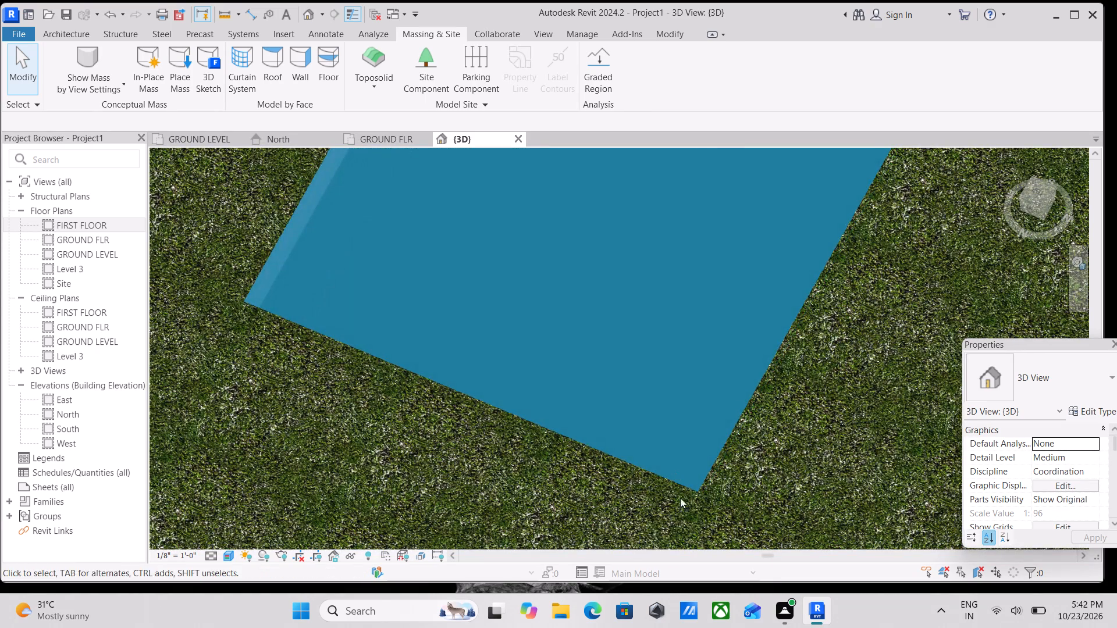
click(693, 496)
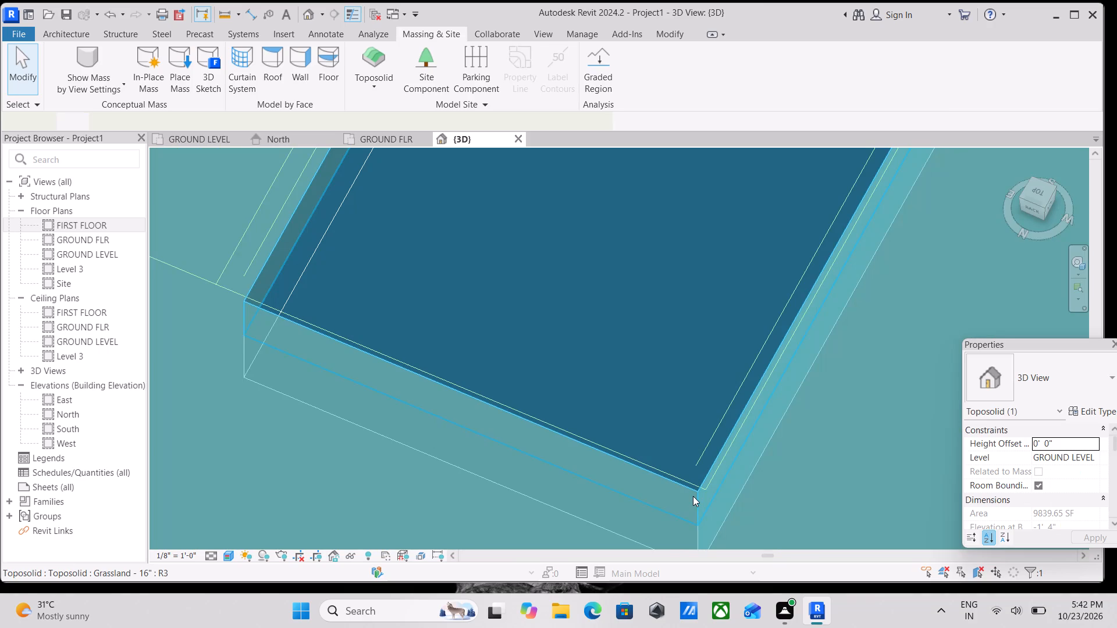
key(Escape)
scroll(693, 496, down, 2)
scroll(388, 406, down, 4)
middle_drag(388, 406, 398, 475)
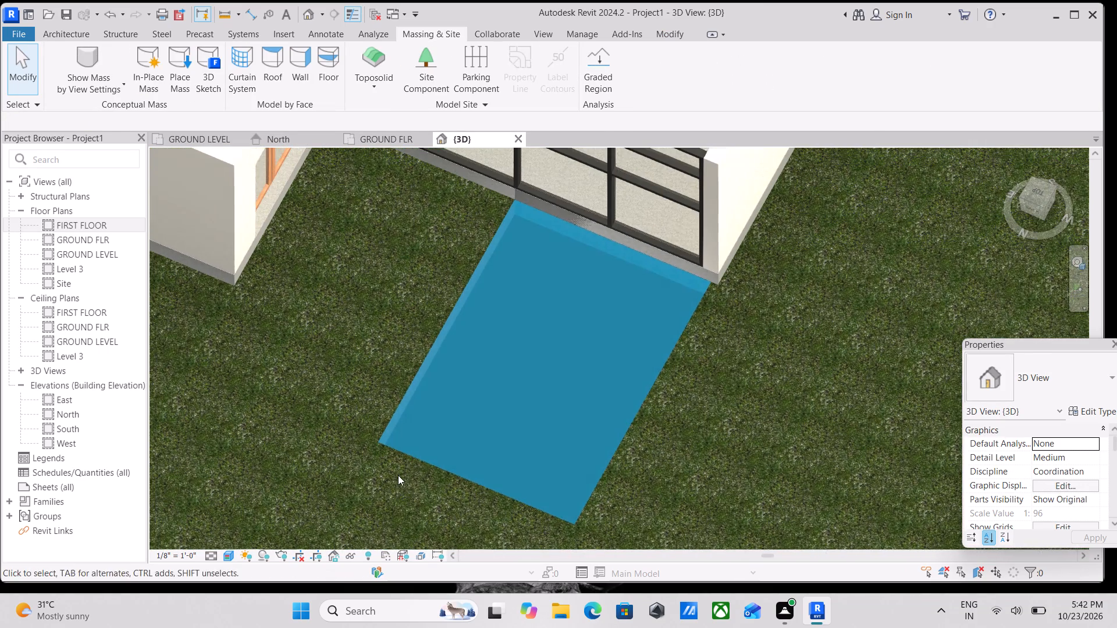
scroll(459, 326, down, 1)
middle_drag(458, 326, 407, 392)
scroll(612, 303, up, 3)
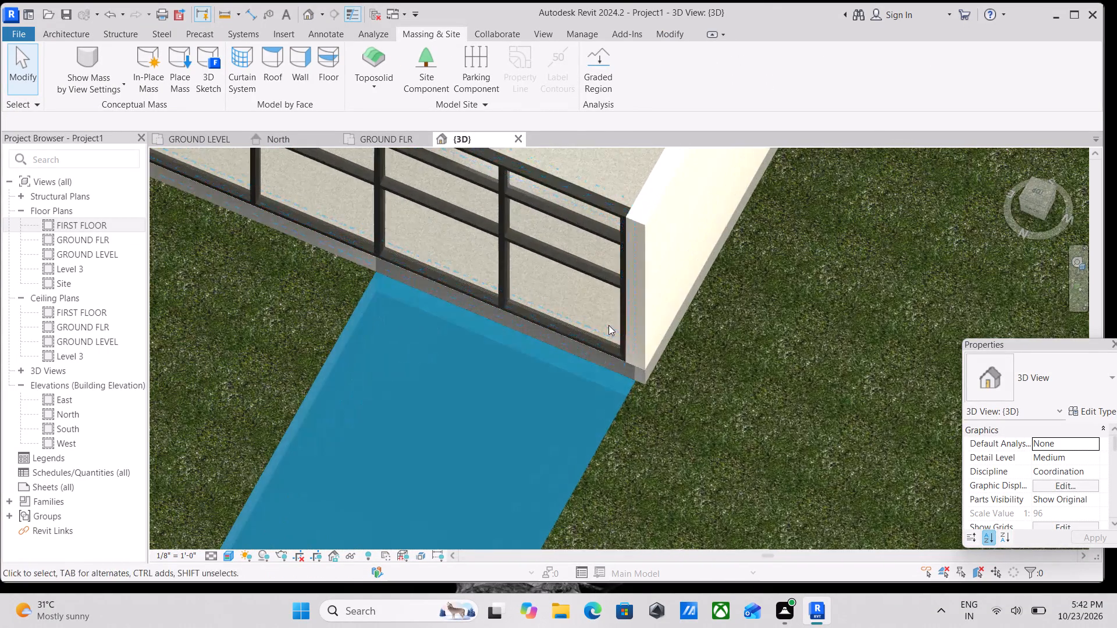
scroll(609, 326, up, 4)
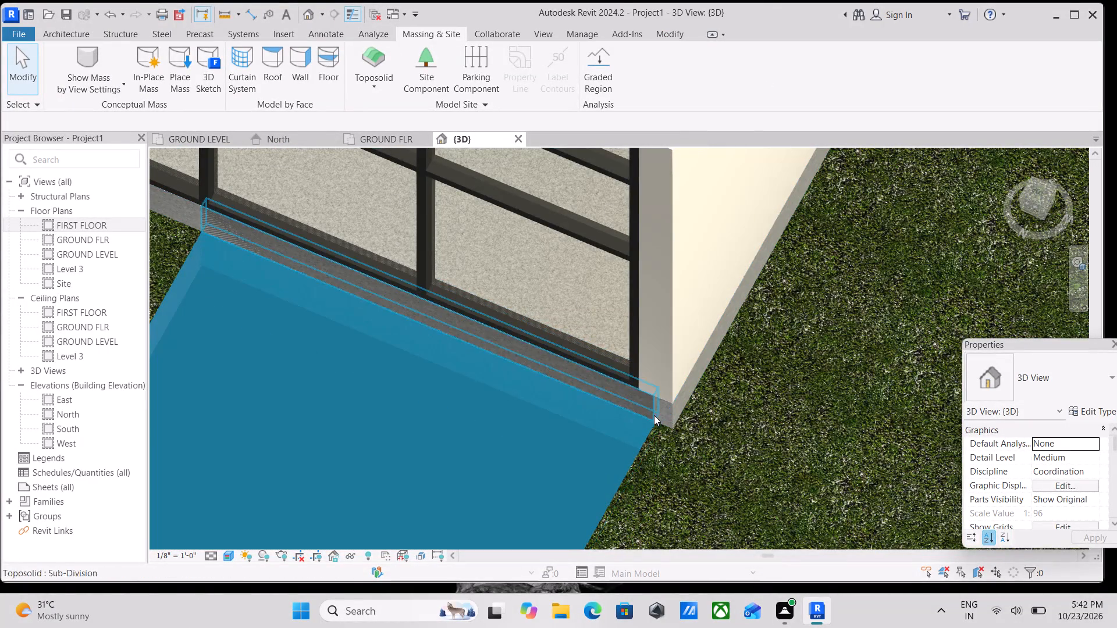
scroll(653, 415, down, 3)
middle_drag(632, 435, 756, 329)
scroll(461, 356, down, 3)
middle_drag(461, 356, 639, 311)
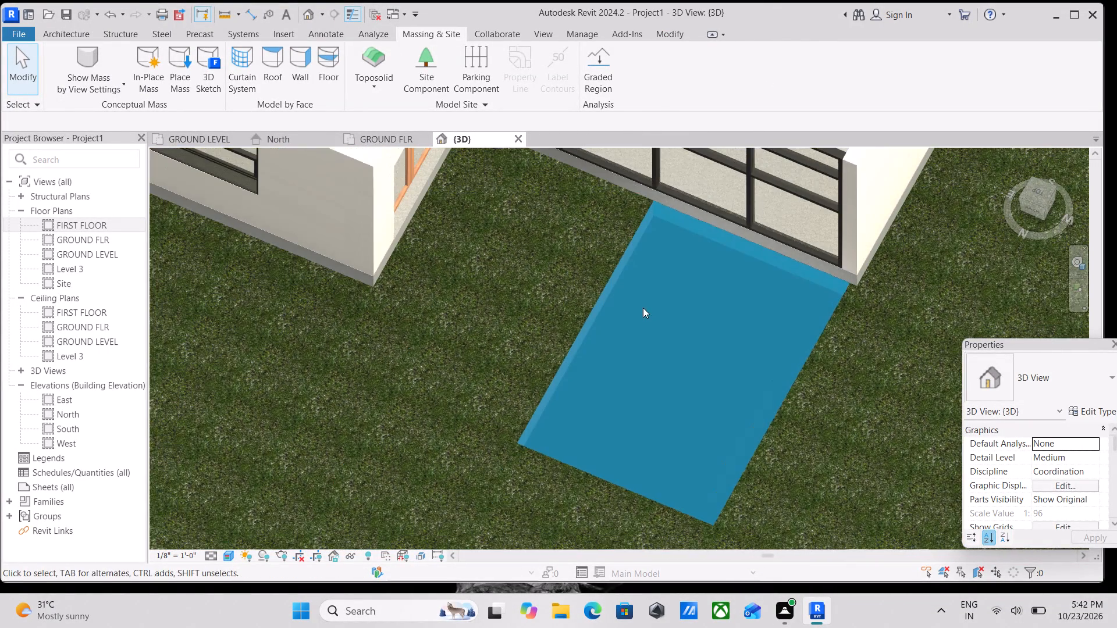
scroll(462, 309, down, 2)
middle_drag(462, 309, 464, 388)
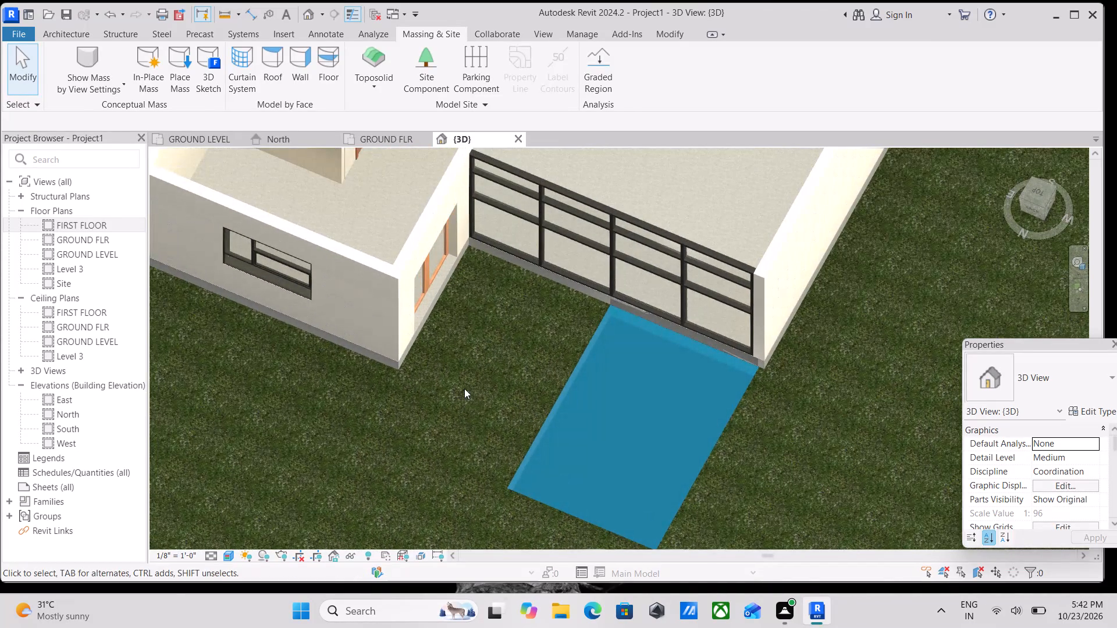
Examine the grass area between the house and the pool, and the pool within the whole site from several angles.
scroll(497, 407, up, 2)
scroll(415, 231, up, 5)
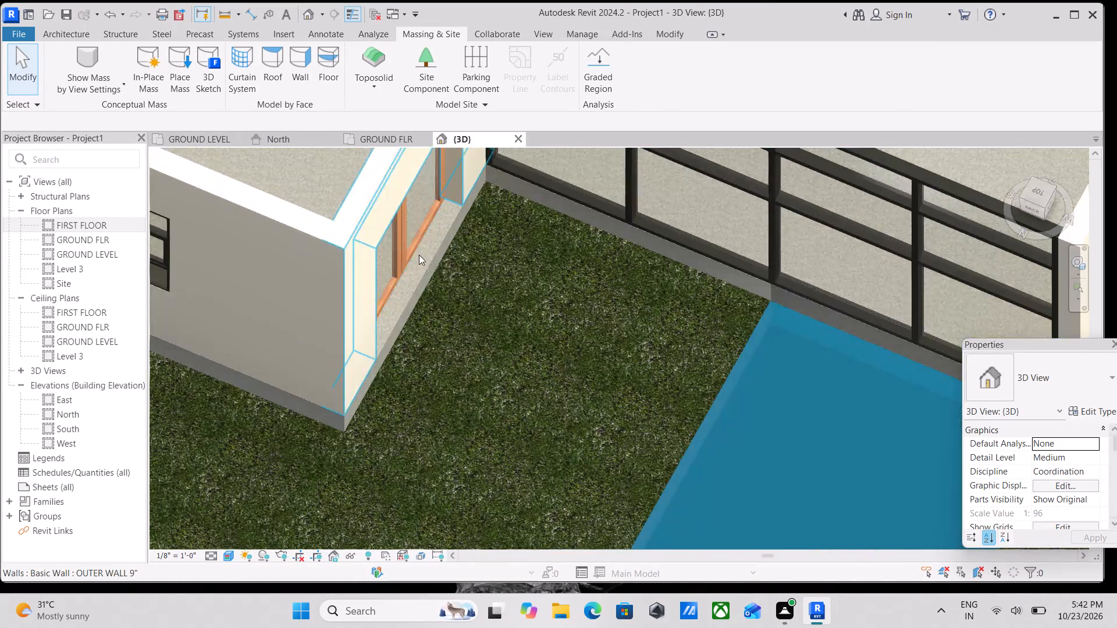
scroll(419, 255, up, 7)
scroll(396, 326, down, 8)
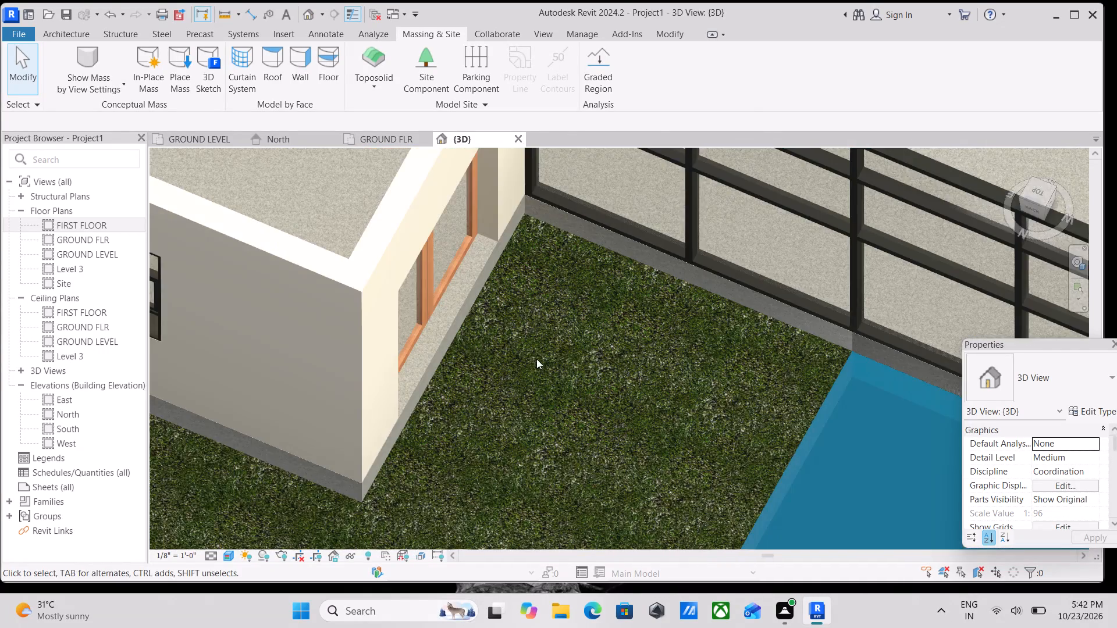
middle_drag(533, 359, 351, 301)
scroll(568, 378, down, 3)
middle_drag(568, 378, 446, 246)
scroll(572, 449, down, 1)
middle_drag(579, 457, 529, 274)
scroll(536, 353, up, 3)
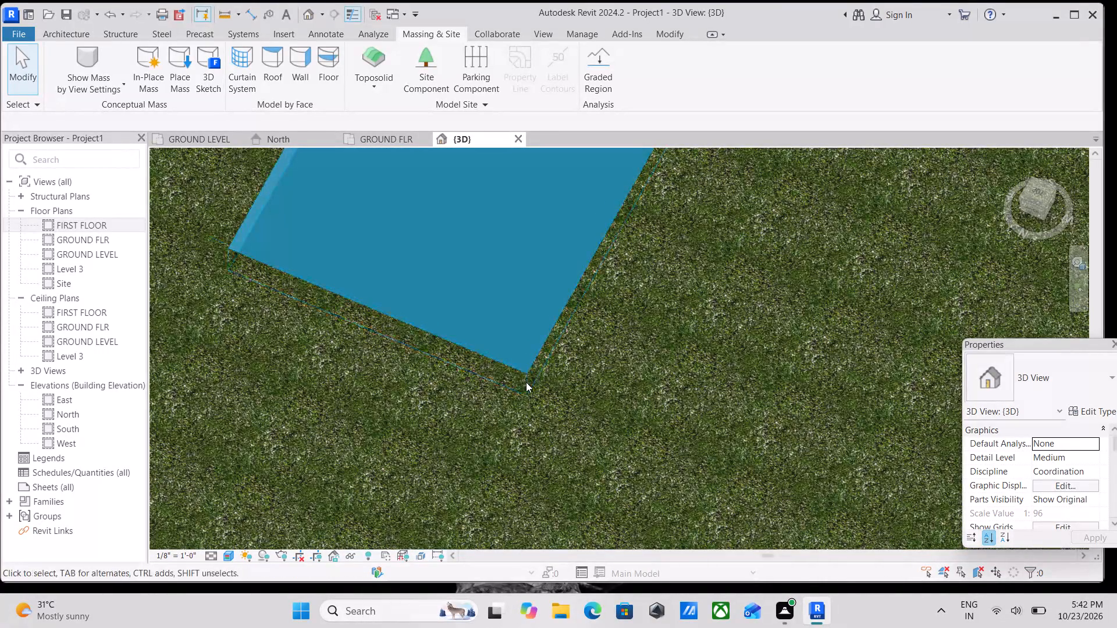
scroll(467, 392, down, 2)
middle_drag(467, 392, 552, 424)
scroll(552, 424, down, 1)
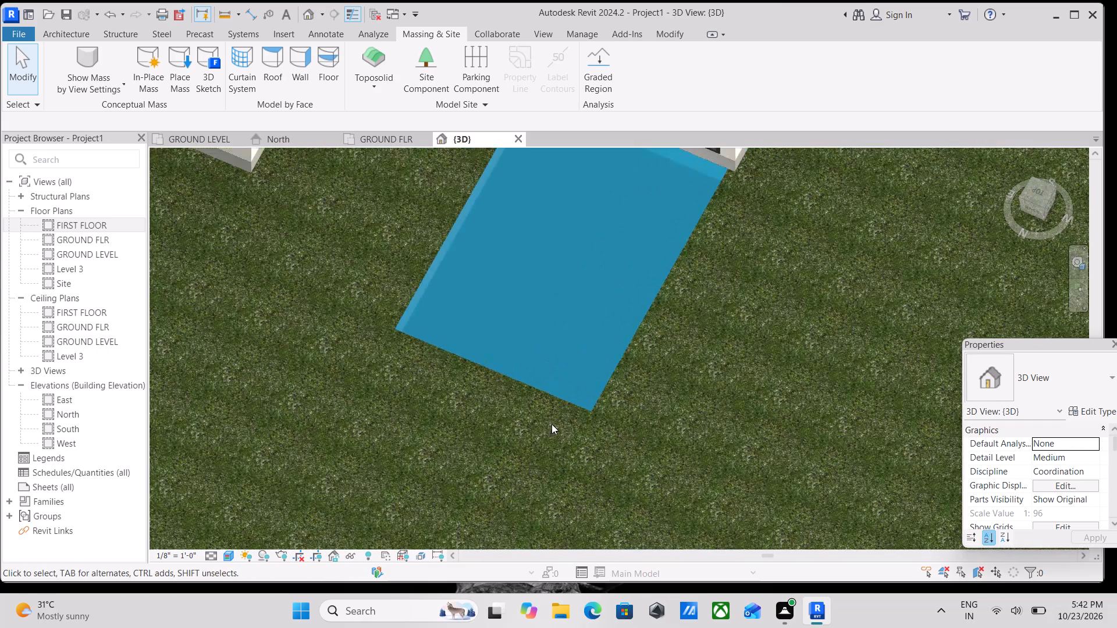
scroll(500, 378, down, 2)
middle_drag(500, 378, 518, 392)
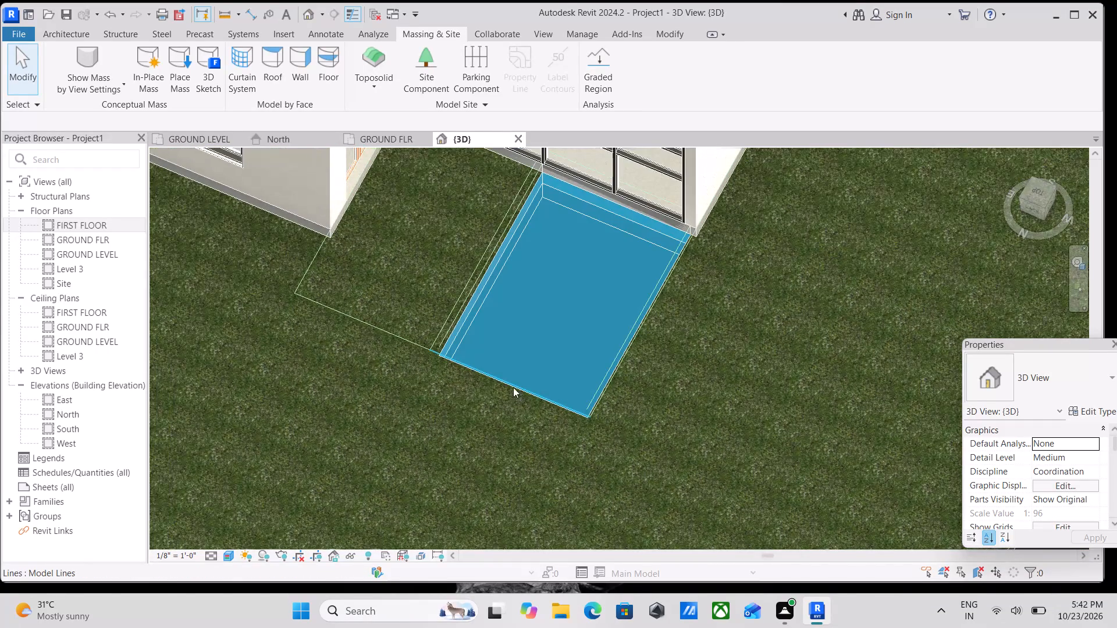
middle_drag(513, 387, 610, 418)
scroll(607, 397, down, 3)
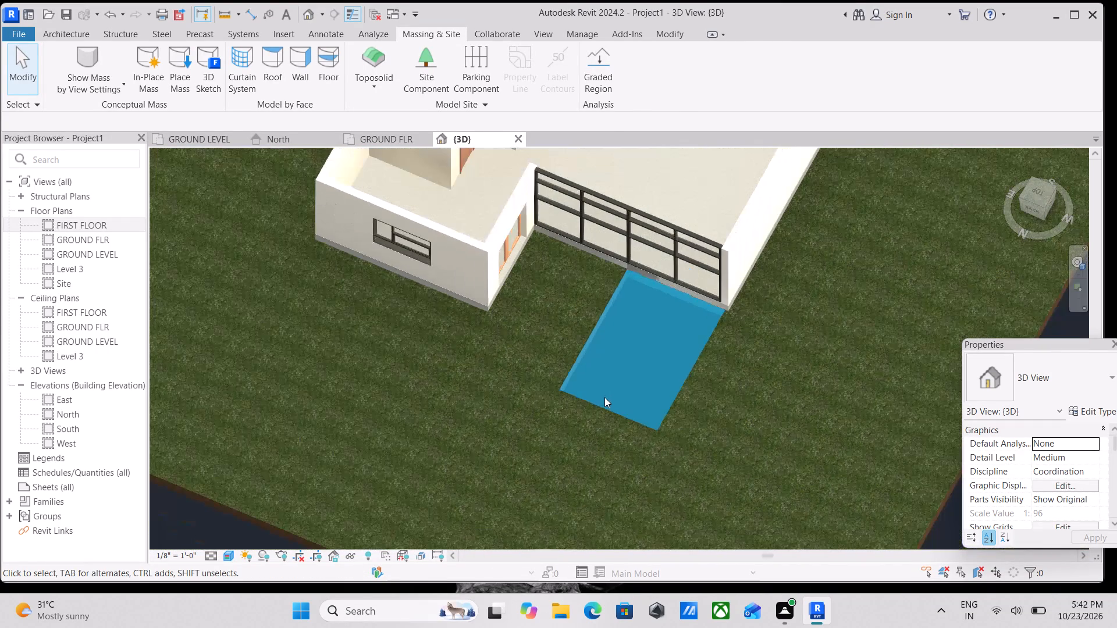
scroll(604, 397, down, 1)
shift+middle_drag(602, 397, 525, 199)
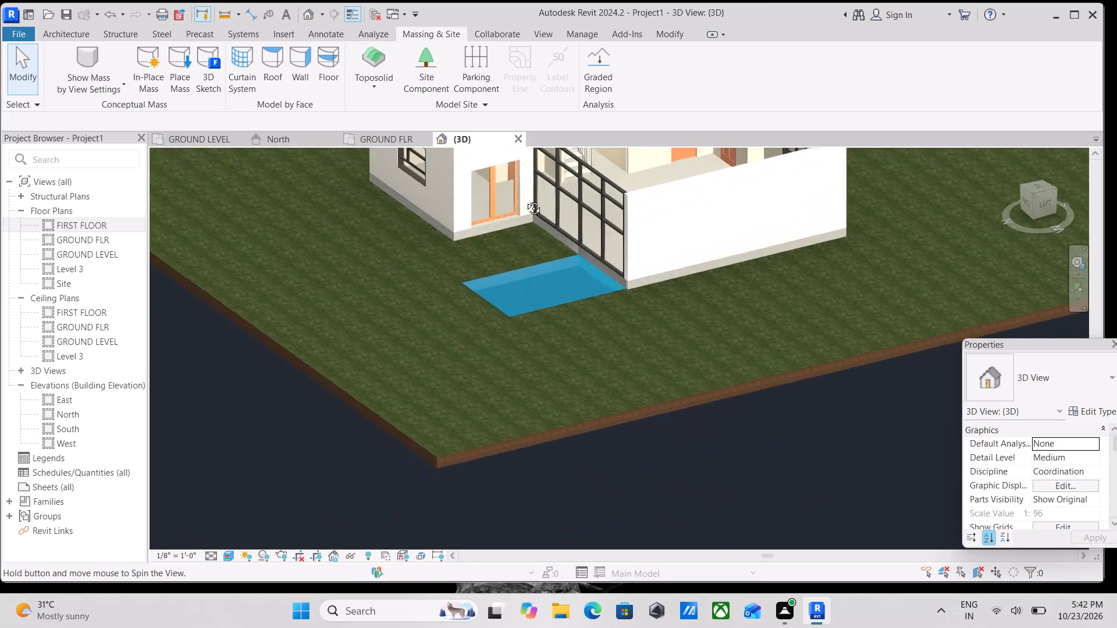
shift+middle_drag(525, 199, 564, 231)
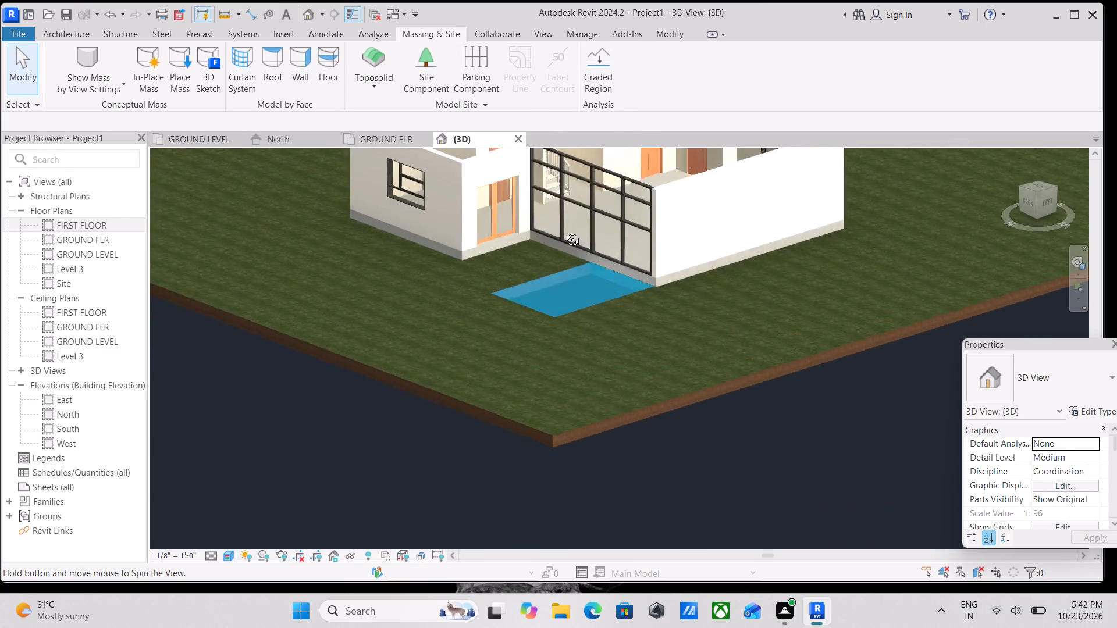
shift+middle_drag(564, 231, 589, 298)
scroll(572, 295, up, 1)
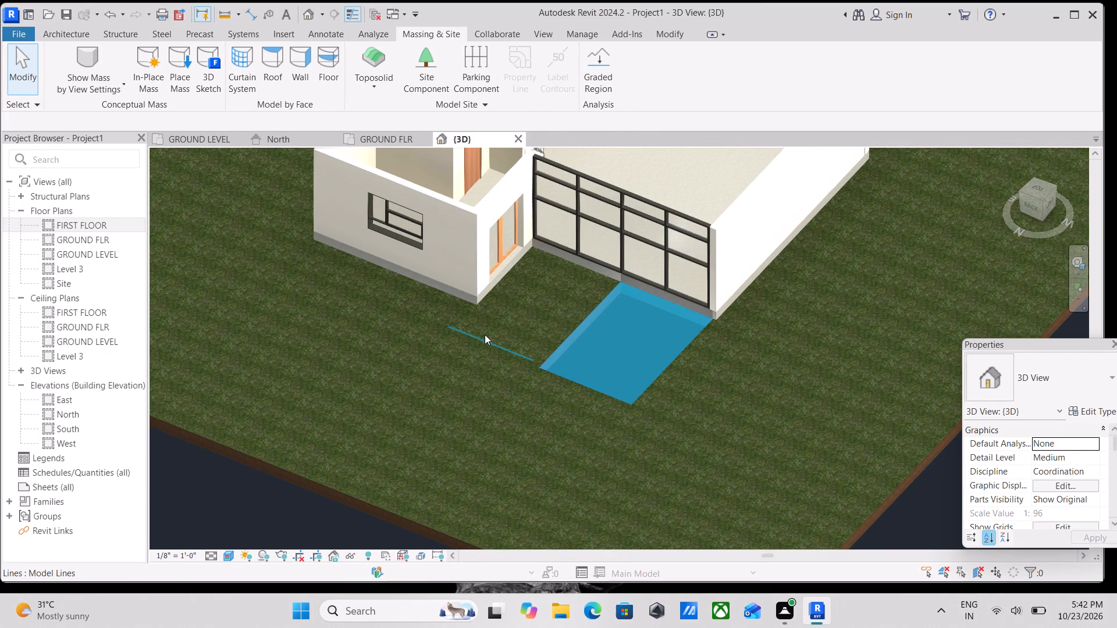
Try splitting the grass toposolid with a rectangle about 9' 2" by 14' 9 1/2" between the house's side wall and the pool, starting at the curtain wall corner.
key(s)
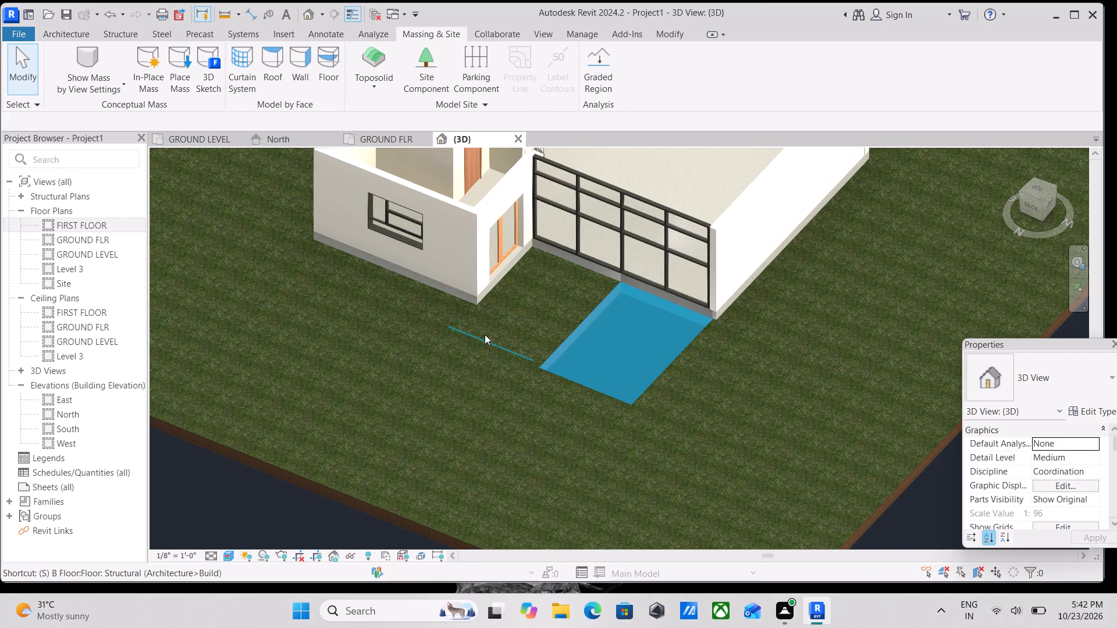
key(l)
scroll(483, 334, down, 1)
scroll(405, 385, down, 2)
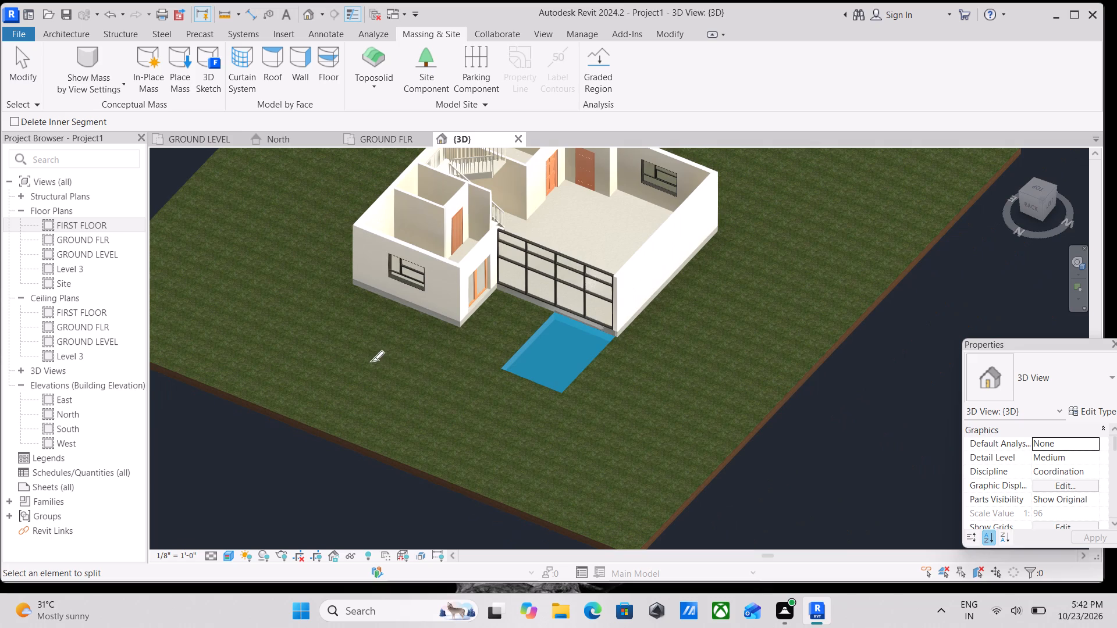
scroll(323, 340, down, 2)
middle_drag(323, 340, 440, 370)
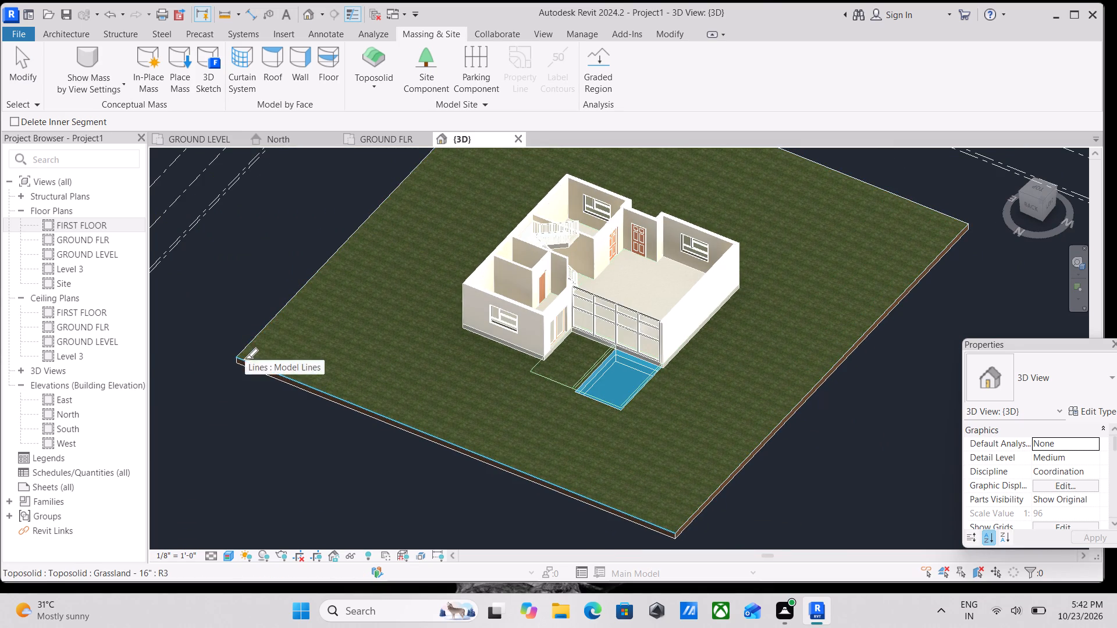
scroll(235, 358, up, 3)
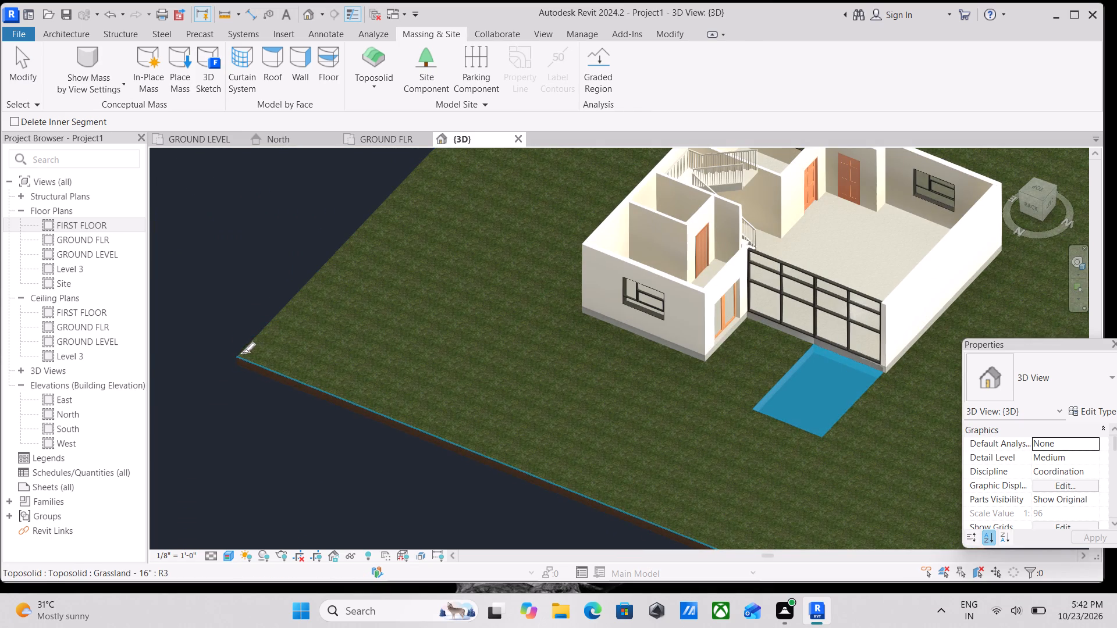
click(247, 349)
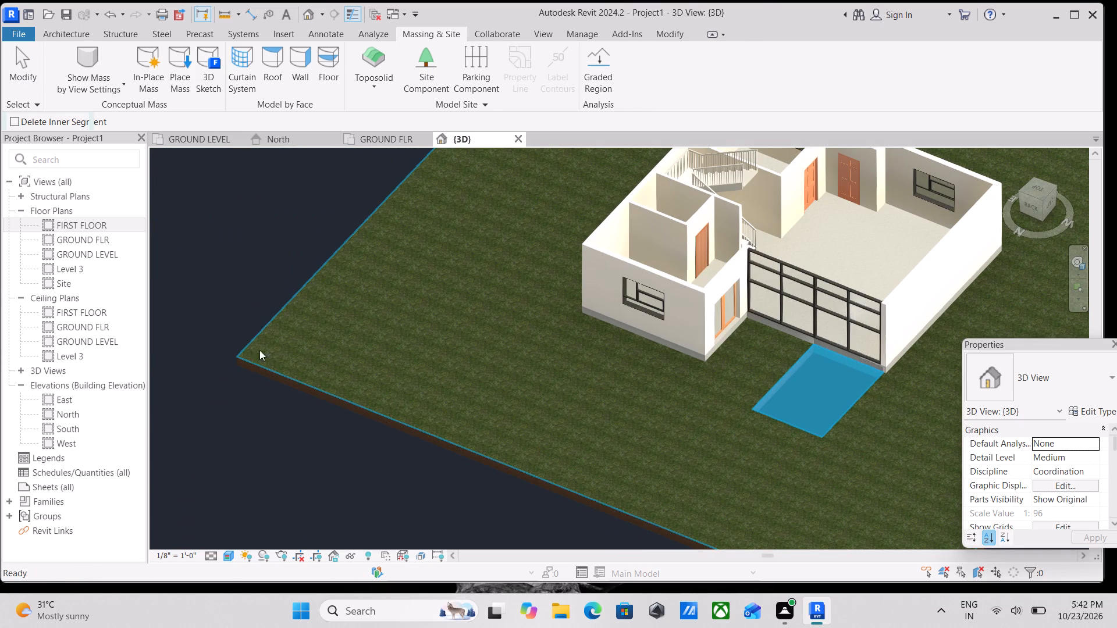
click(1044, 191)
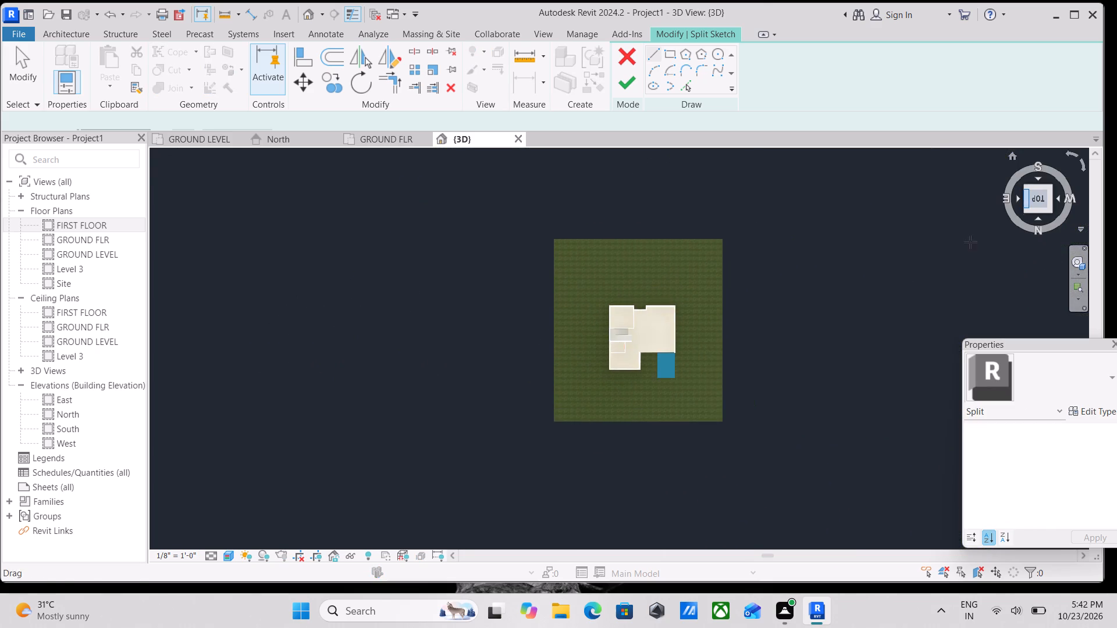
scroll(688, 387, up, 3)
scroll(597, 378, up, 8)
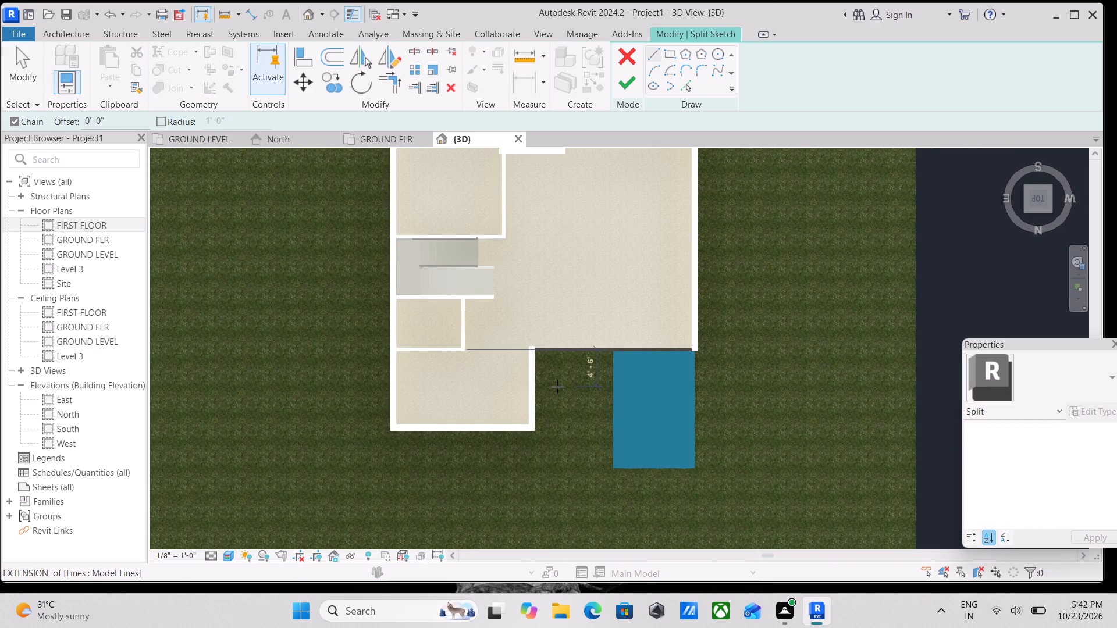
scroll(557, 387, up, 7)
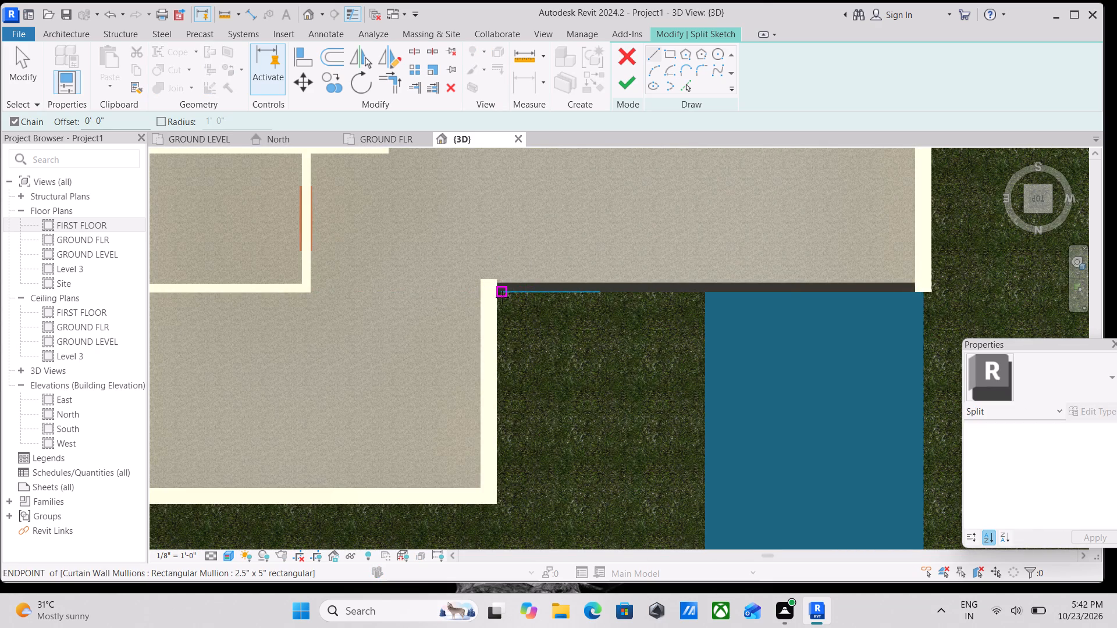
click(502, 297)
key(Escape)
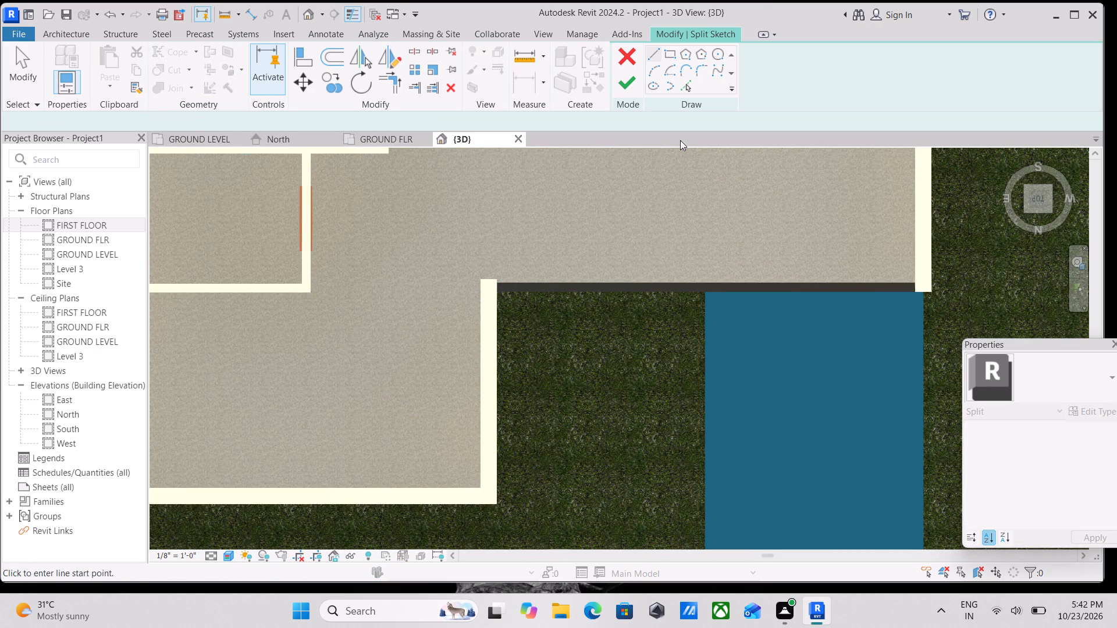
click(671, 58)
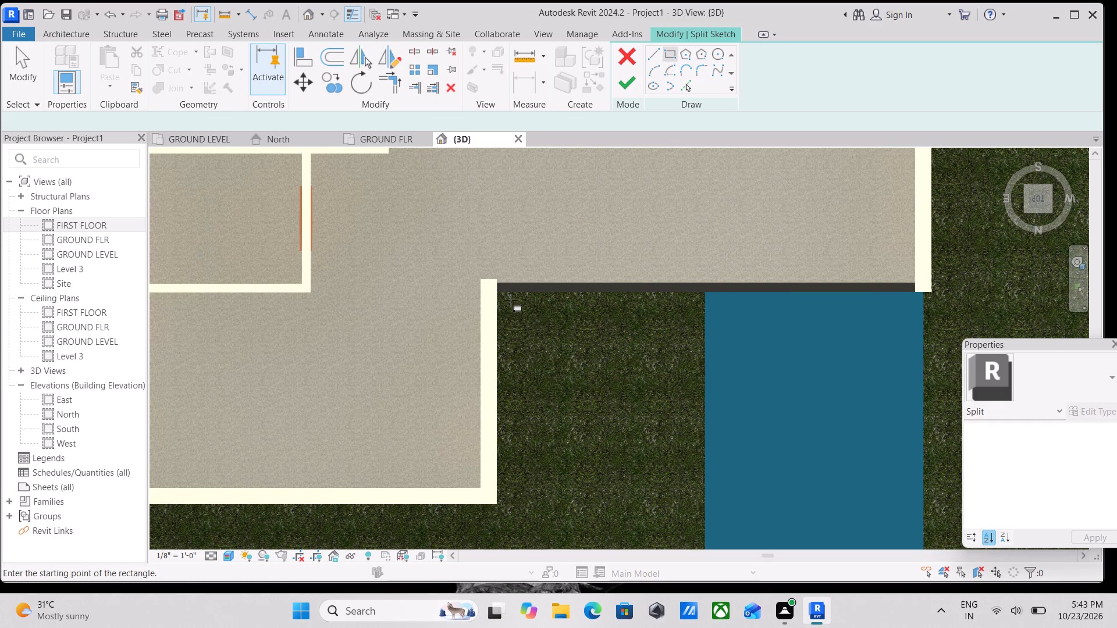
click(494, 293)
middle_drag(631, 481, 594, 207)
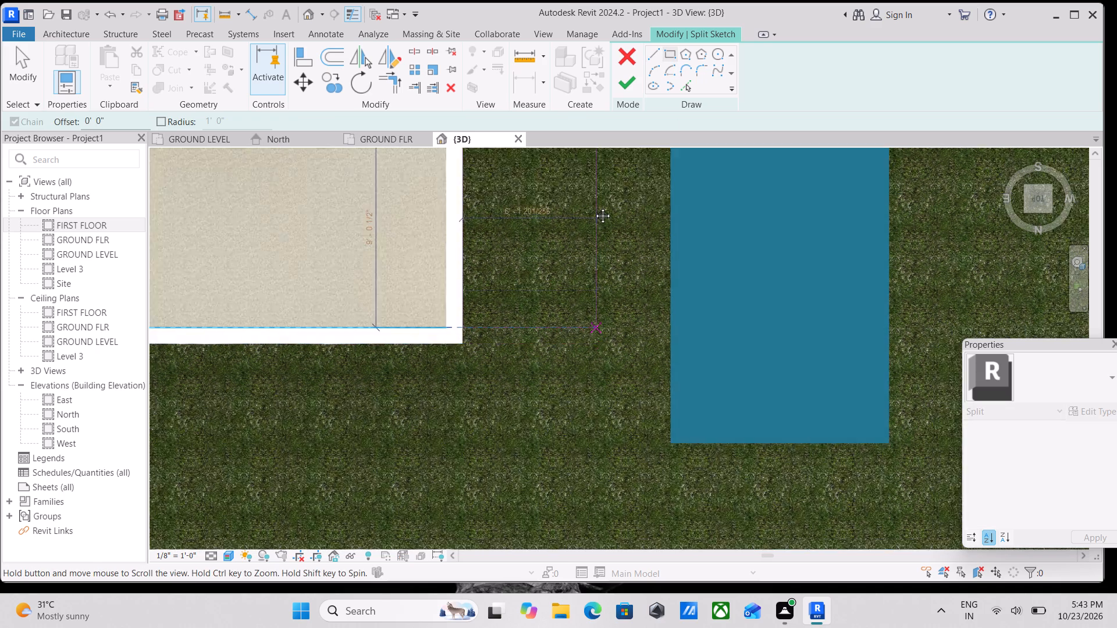
middle_drag(594, 207, 594, 197)
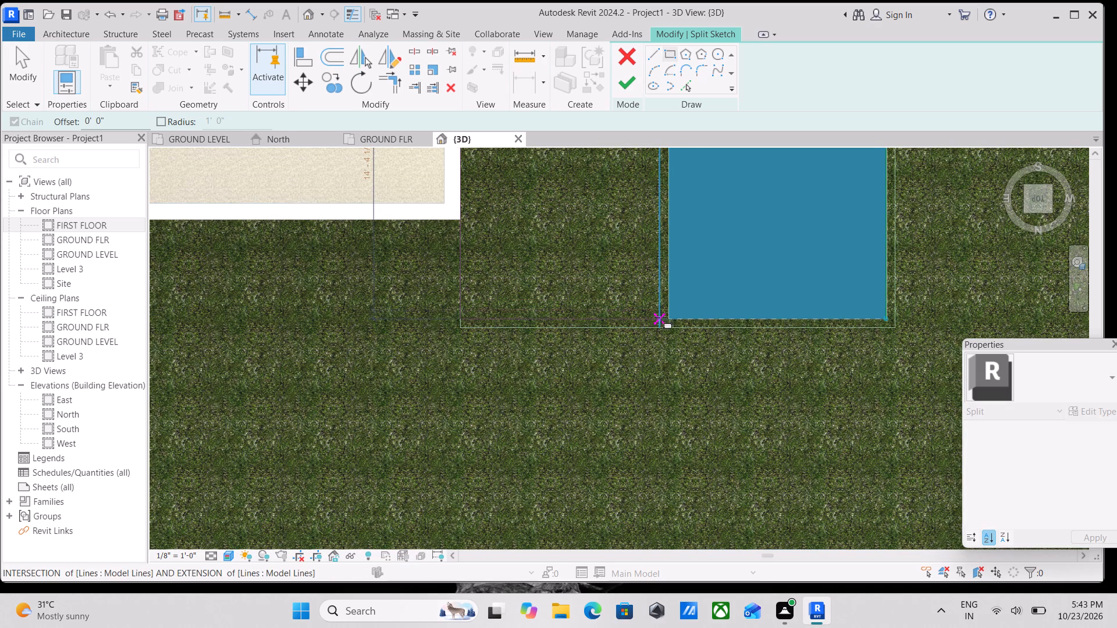
click(661, 324)
scroll(640, 283, down, 2)
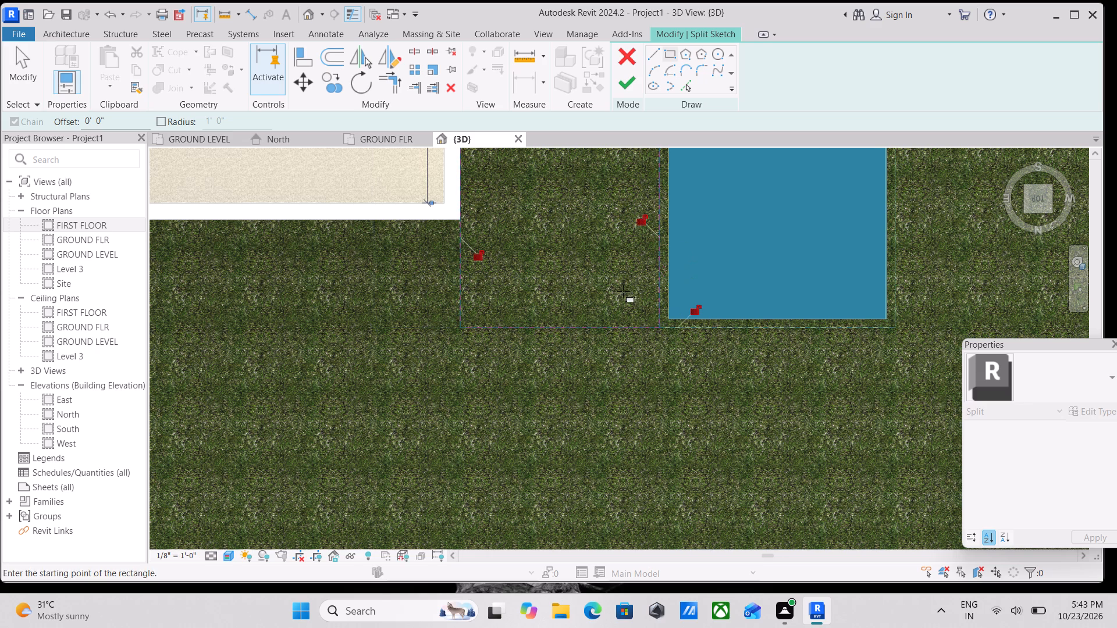
scroll(617, 298, down, 1)
click(629, 81)
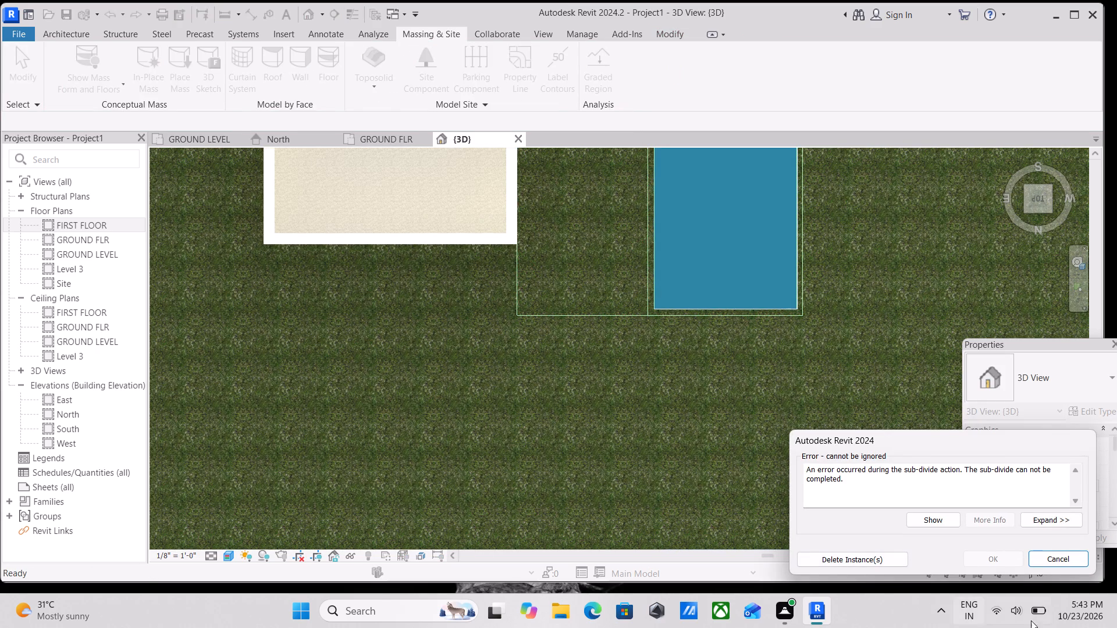
click(1067, 563)
Nudge the split rectangle's house-side edge about 2" off the side wall and its upper edge about 4" off the curtain wall.
scroll(656, 293, down, 1)
middle_drag(650, 293, 645, 295)
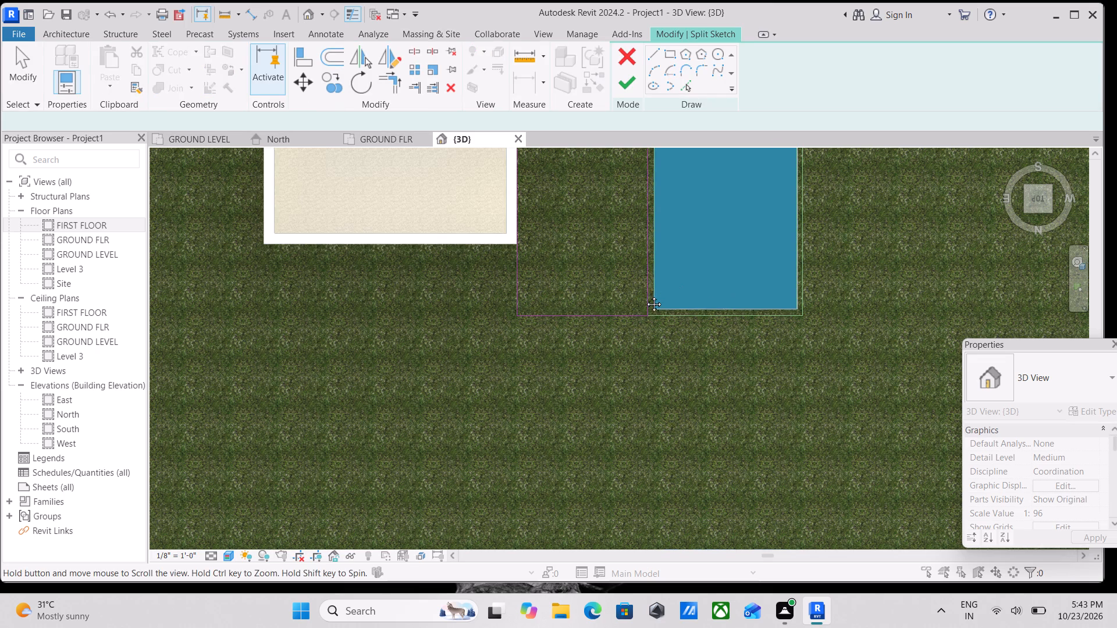
middle_drag(645, 295, 616, 398)
scroll(514, 239, up, 3)
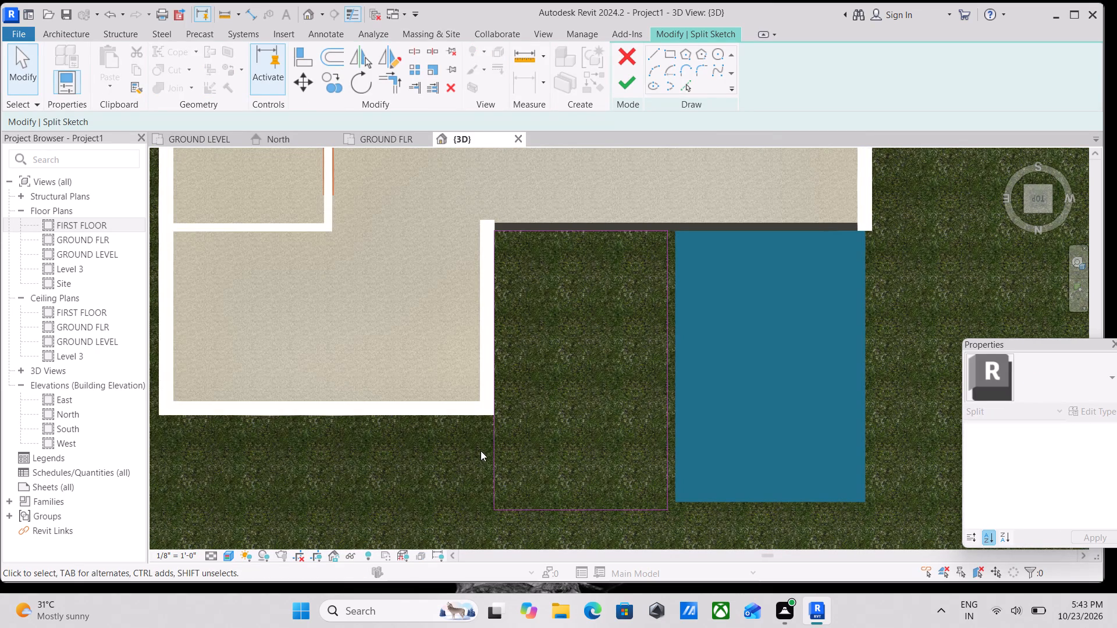
click(491, 447)
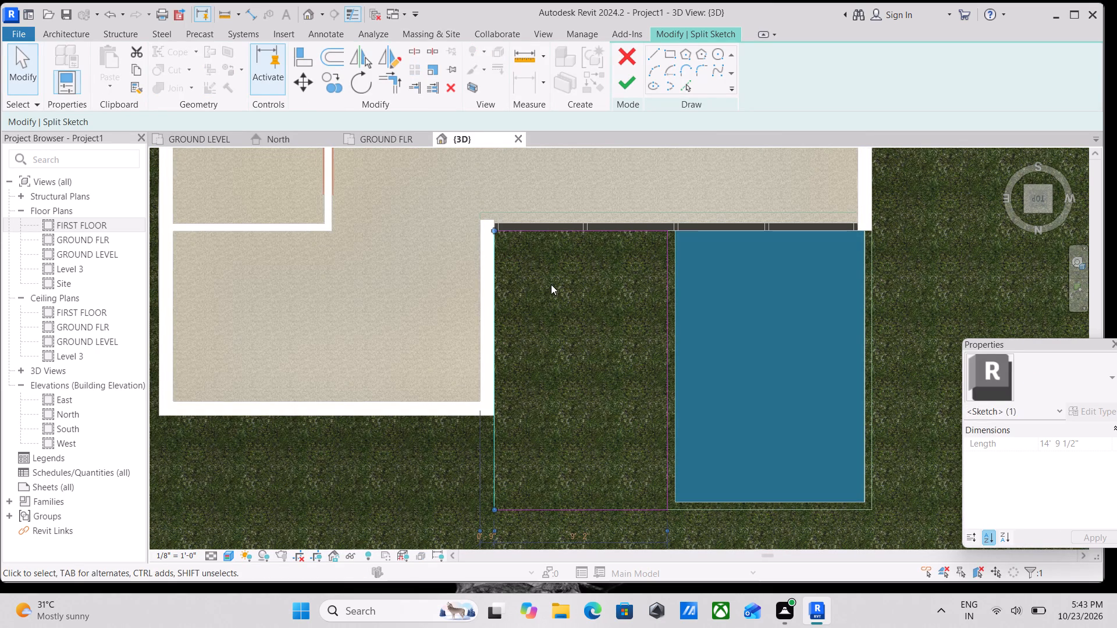
key(Right)
key(Right)
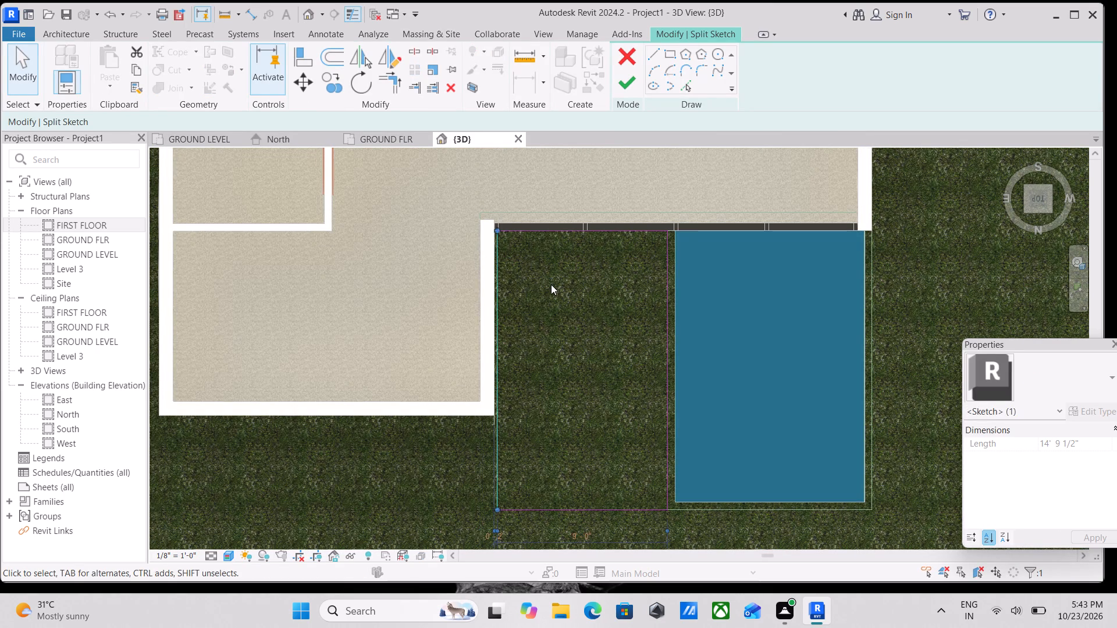
key(Left)
click(542, 233)
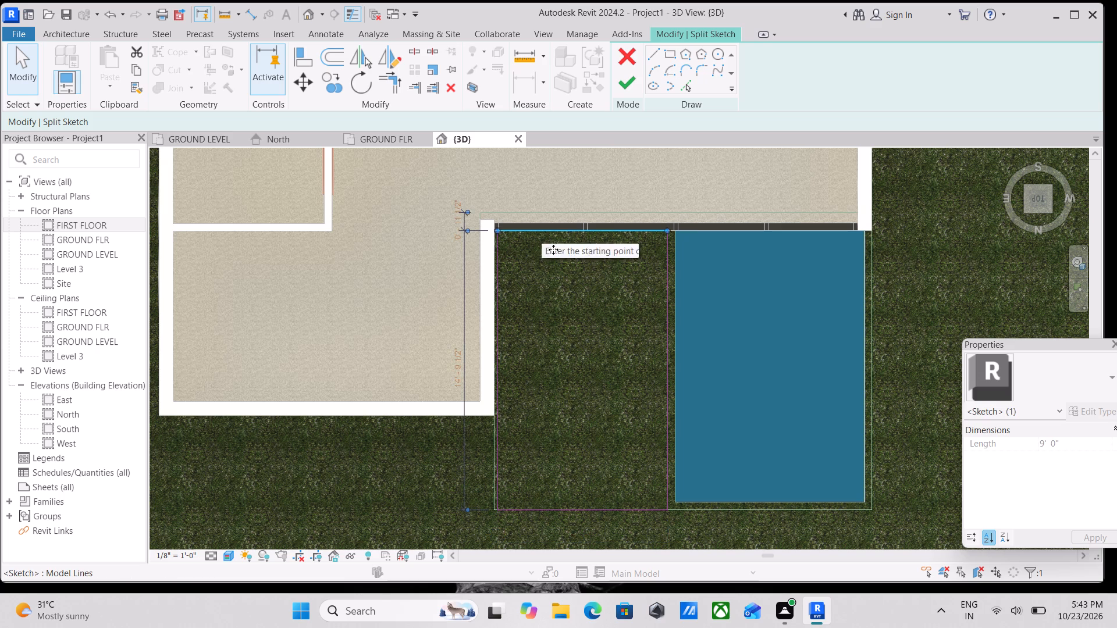
key(Down)
key(Down)
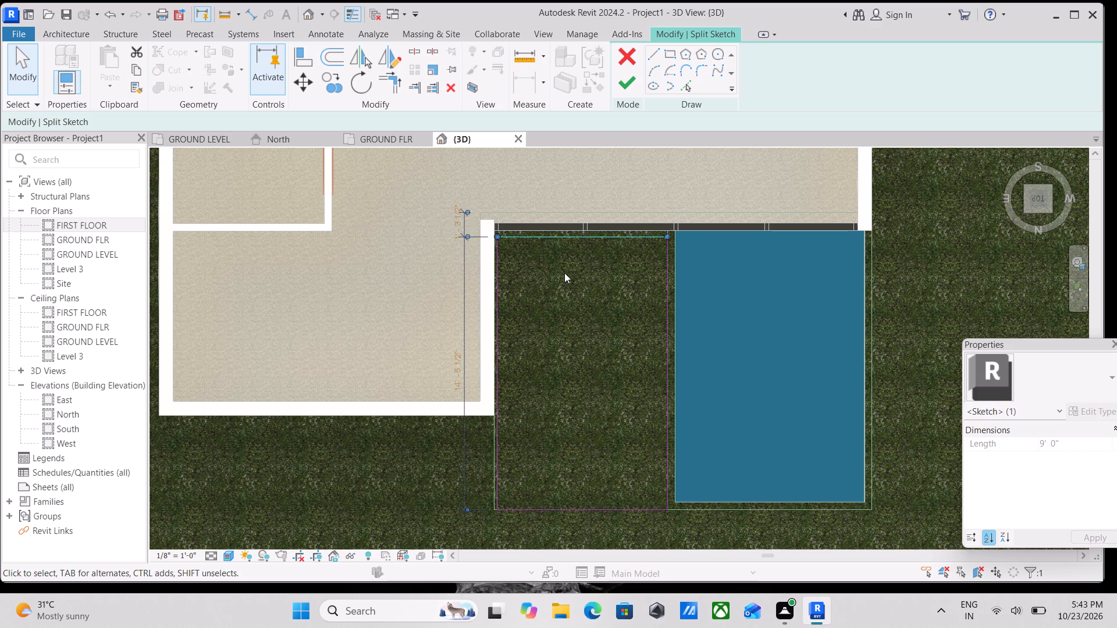
Finish the toposolid split, deleting the failing instances.
click(636, 76)
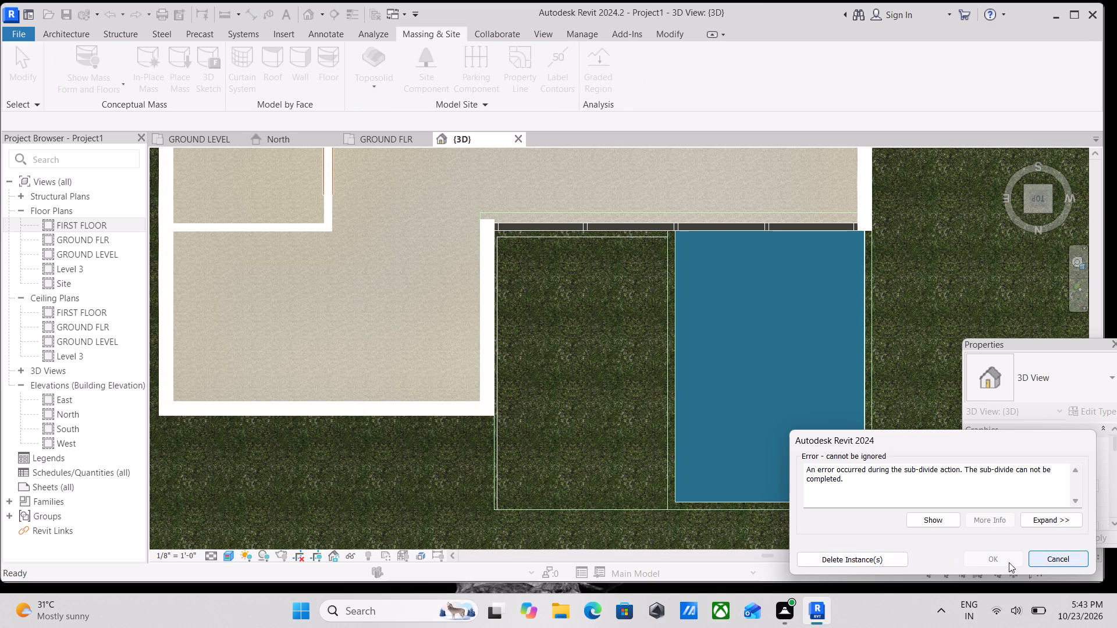
click(869, 566)
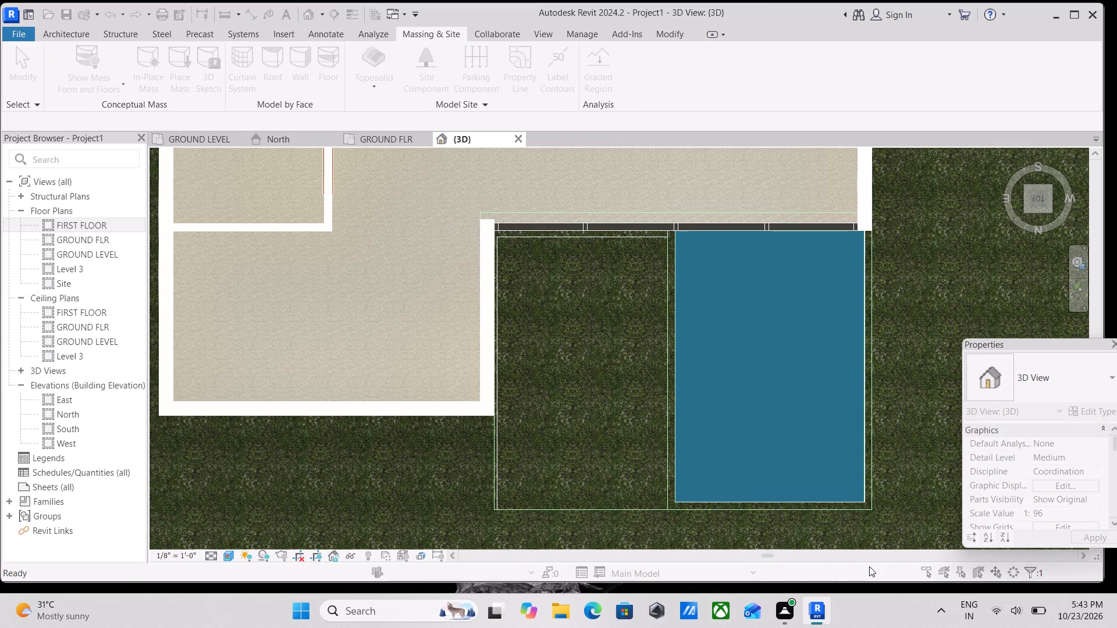
Examine the split-off grass piece beside the pool and the model line along its outer edge.
scroll(611, 341, down, 3)
key(Escape)
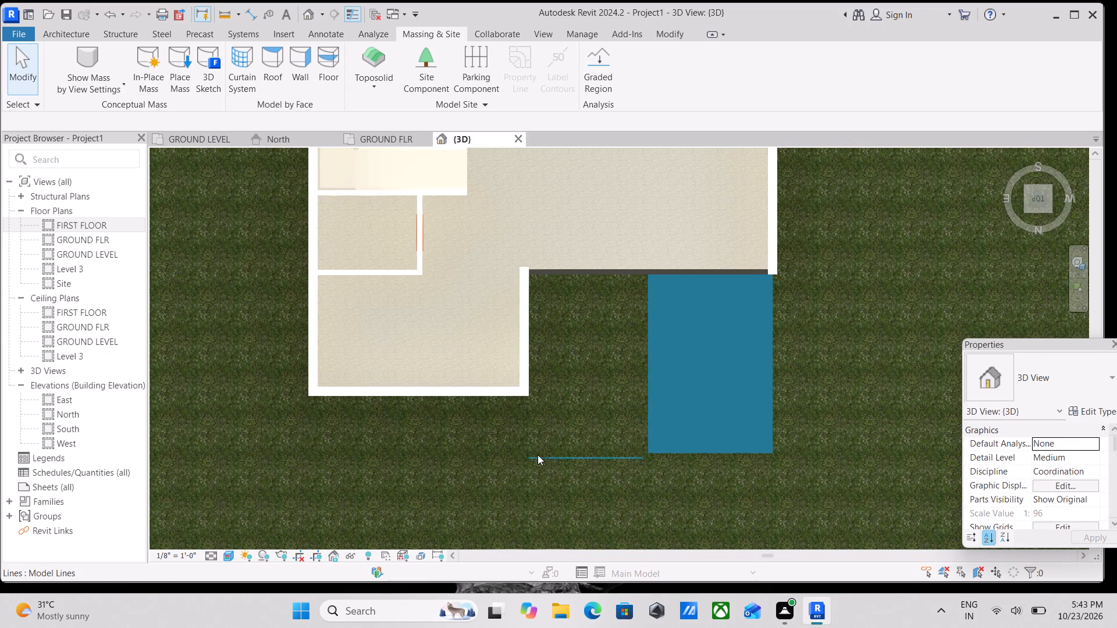
click(538, 448)
scroll(538, 448, down, 2)
key(Escape)
scroll(562, 450, down, 3)
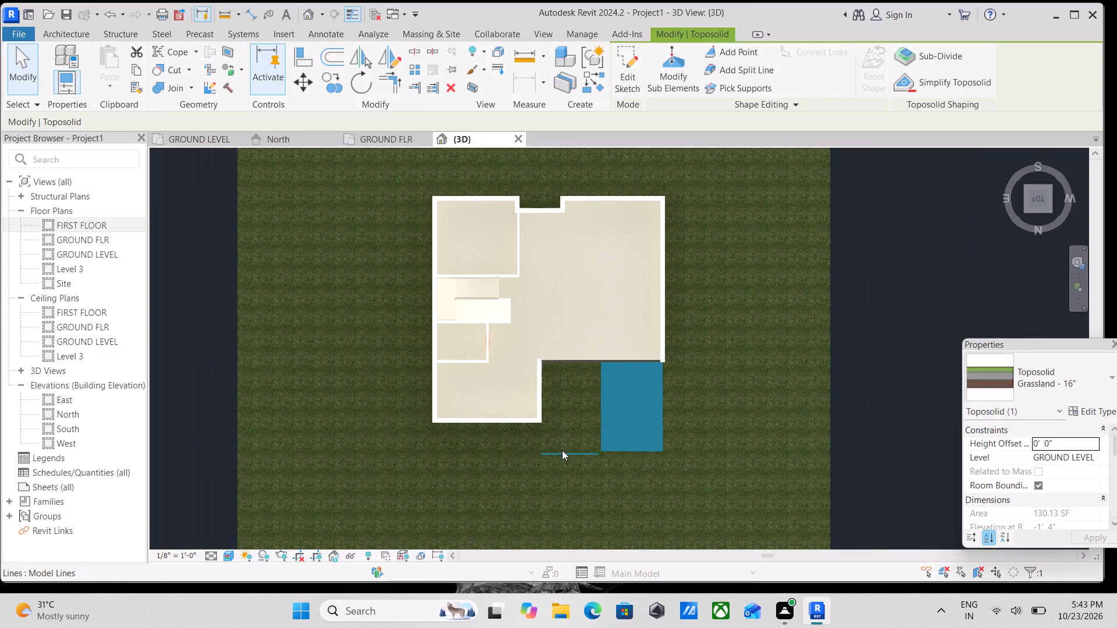
click(554, 453)
scroll(554, 453, down, 1)
key(Escape)
scroll(554, 453, down, 2)
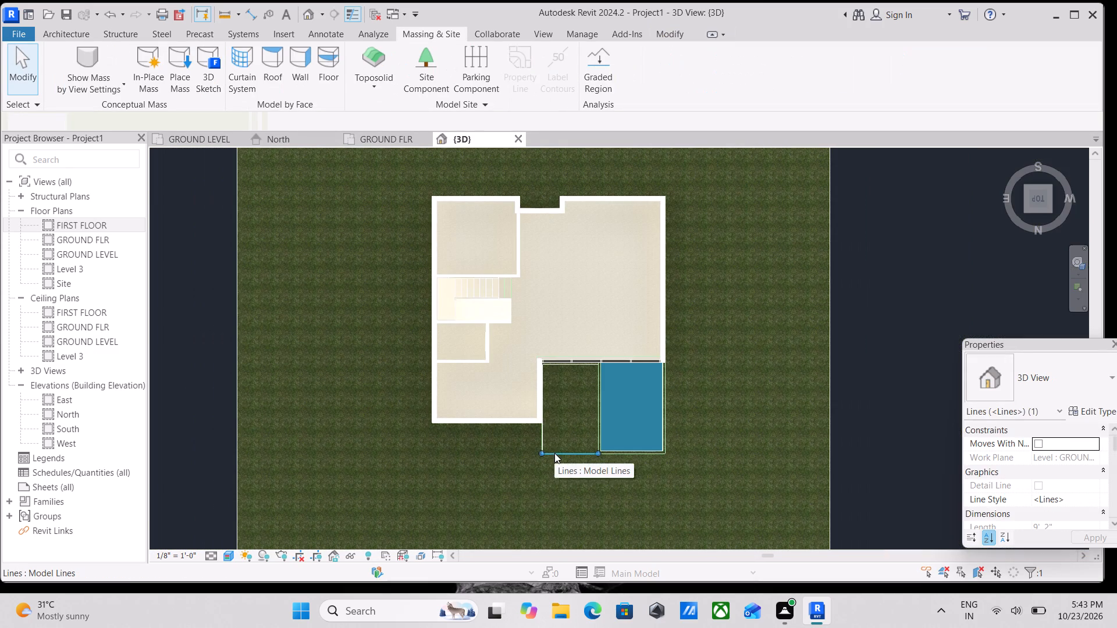
scroll(554, 453, down, 1)
Change the split-off toposolid between the house and the pool to the Path - 4" Wood Planks type.
shift+middle_drag(542, 469, 504, 101)
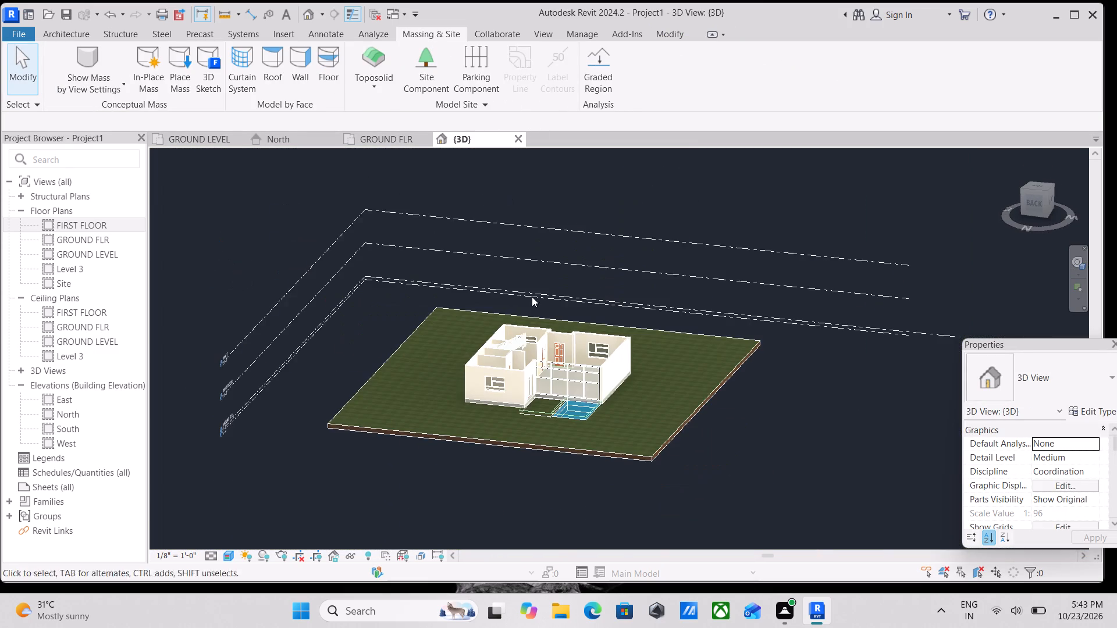
shift+middle_drag(571, 430, 654, 249)
scroll(586, 377, up, 5)
click(586, 351)
scroll(586, 351, up, 4)
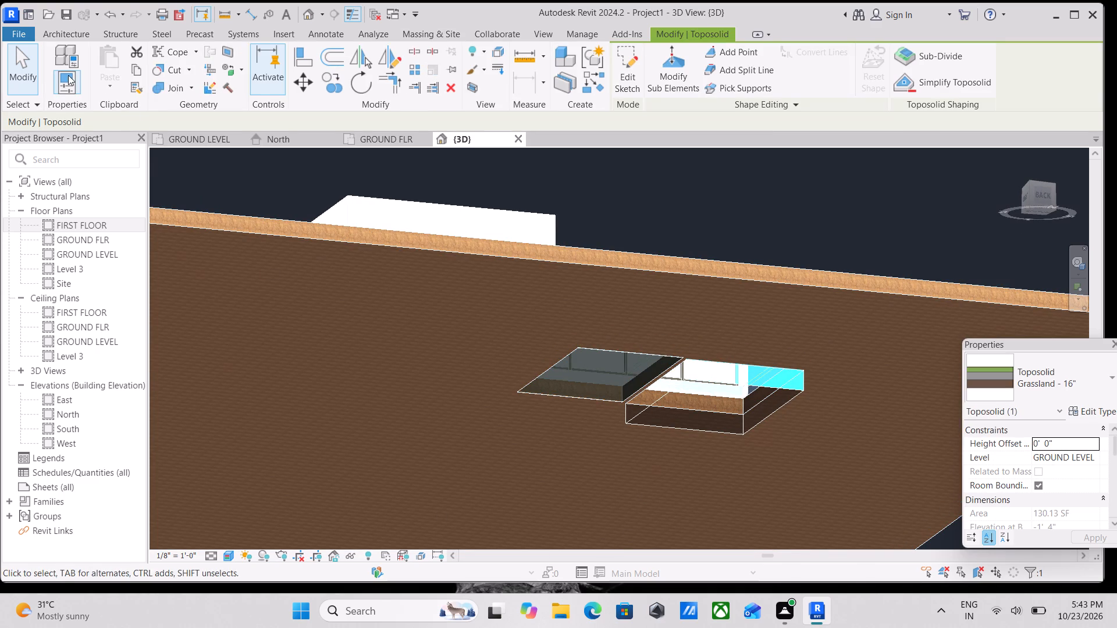
click(62, 33)
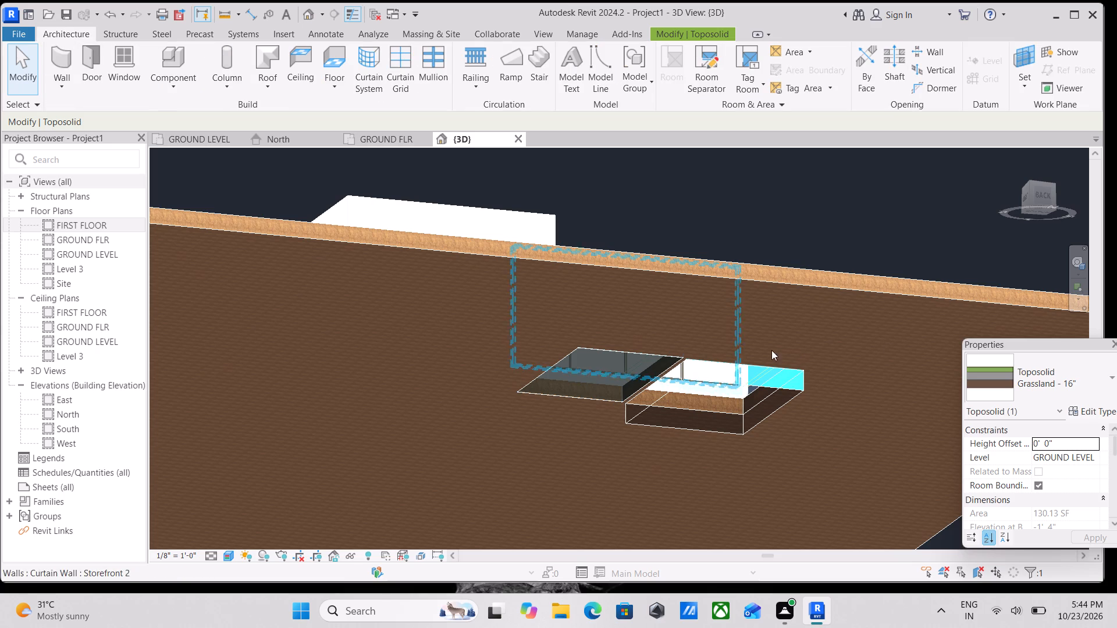
click(1111, 411)
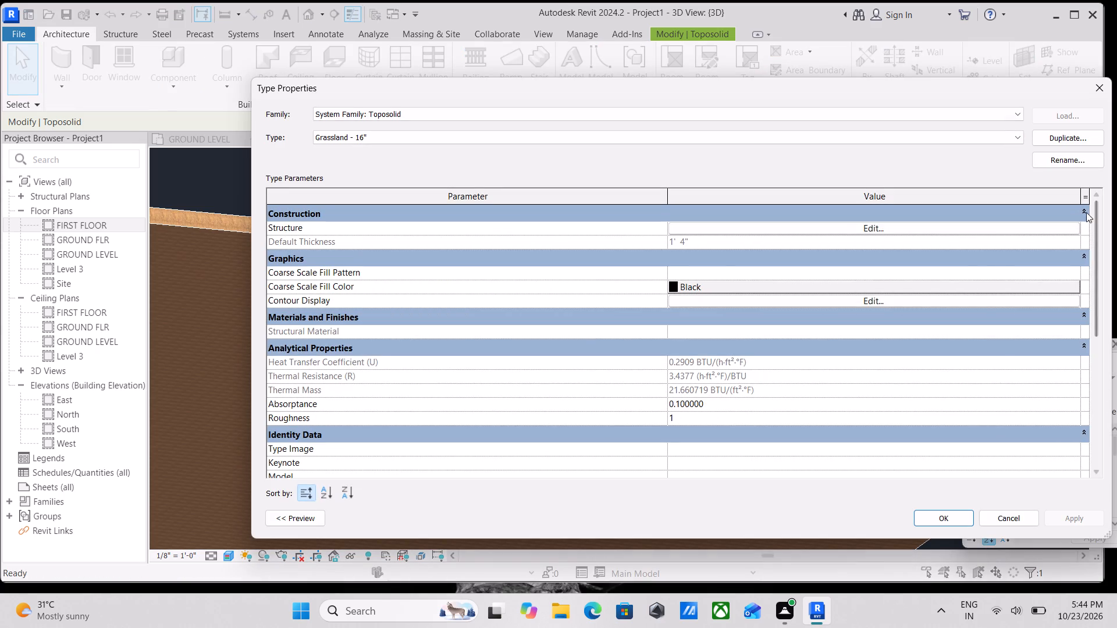
click(1103, 89)
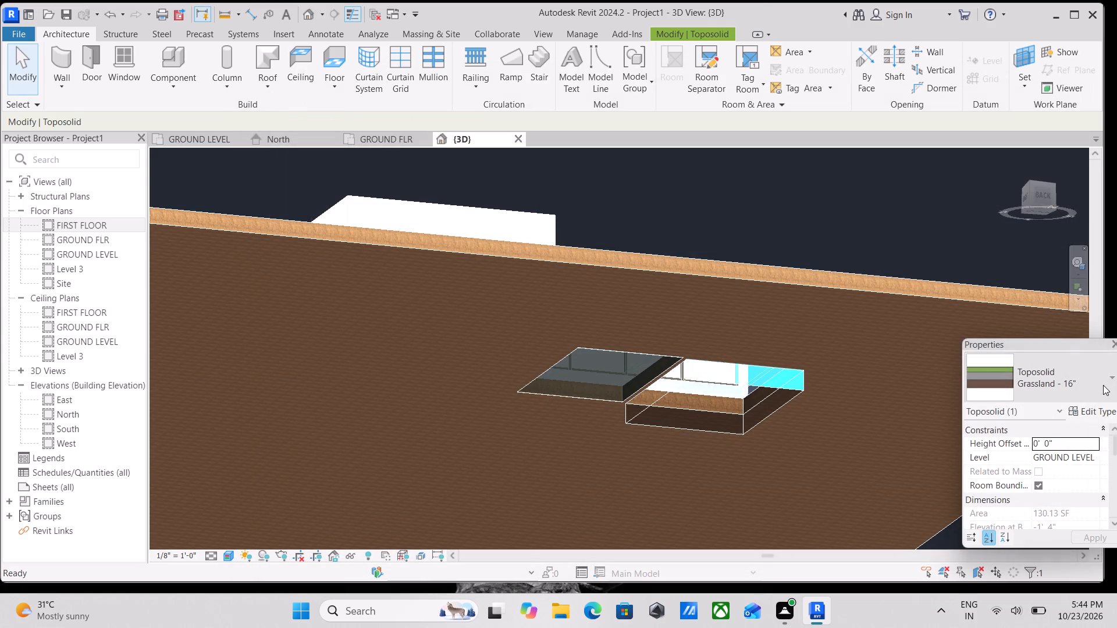
click(1102, 385)
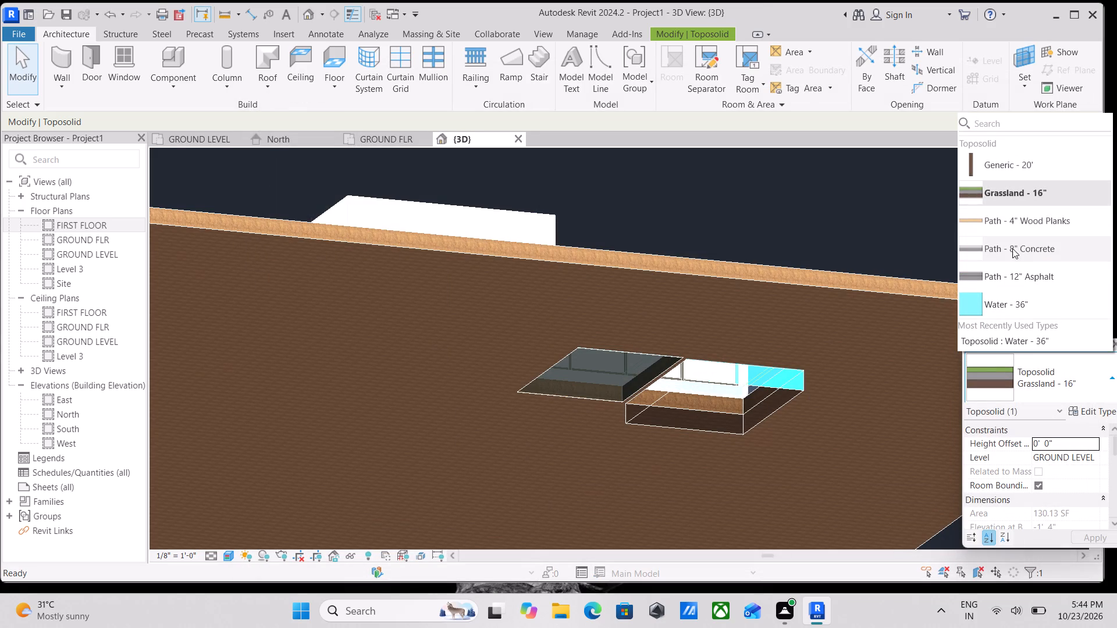
scroll(1012, 248, down, 2)
click(1021, 223)
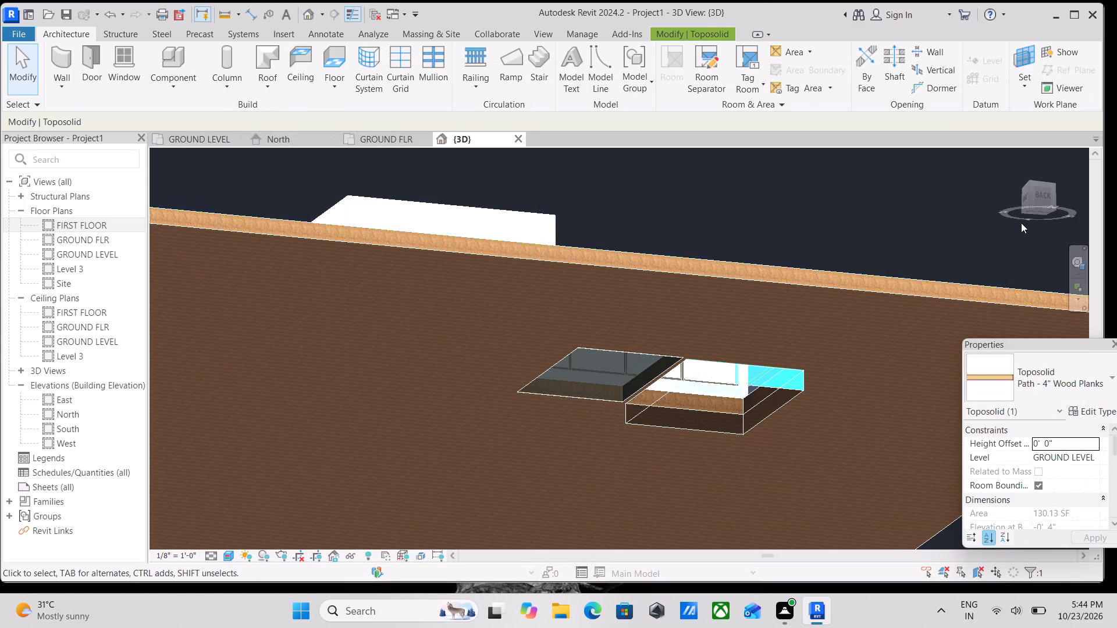
scroll(711, 392, down, 2)
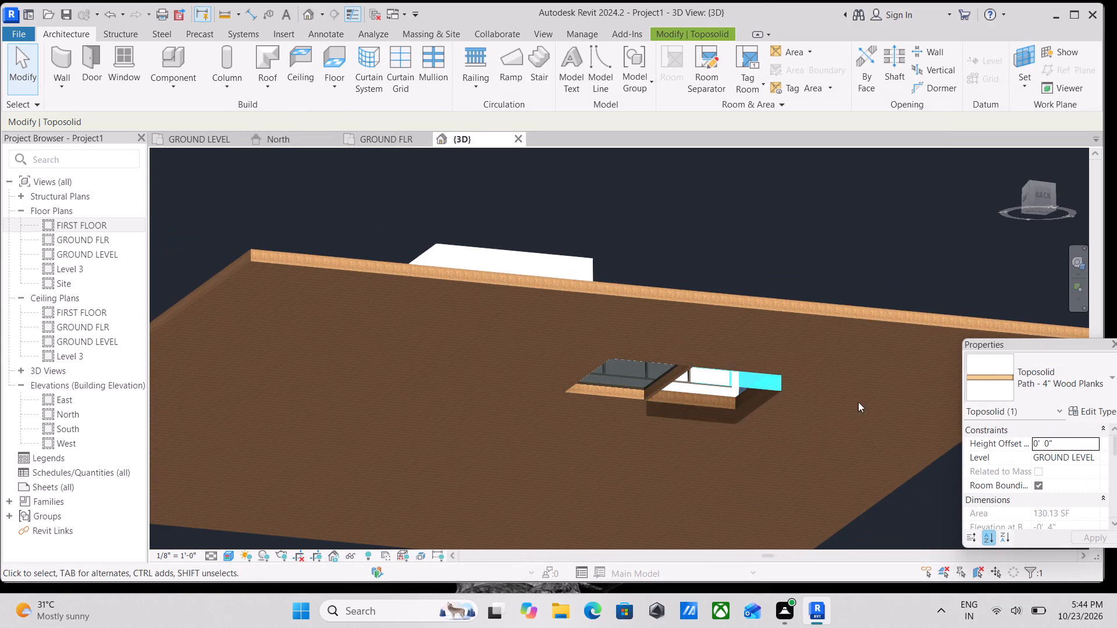
key(Escape)
scroll(730, 312, down, 3)
key(Escape)
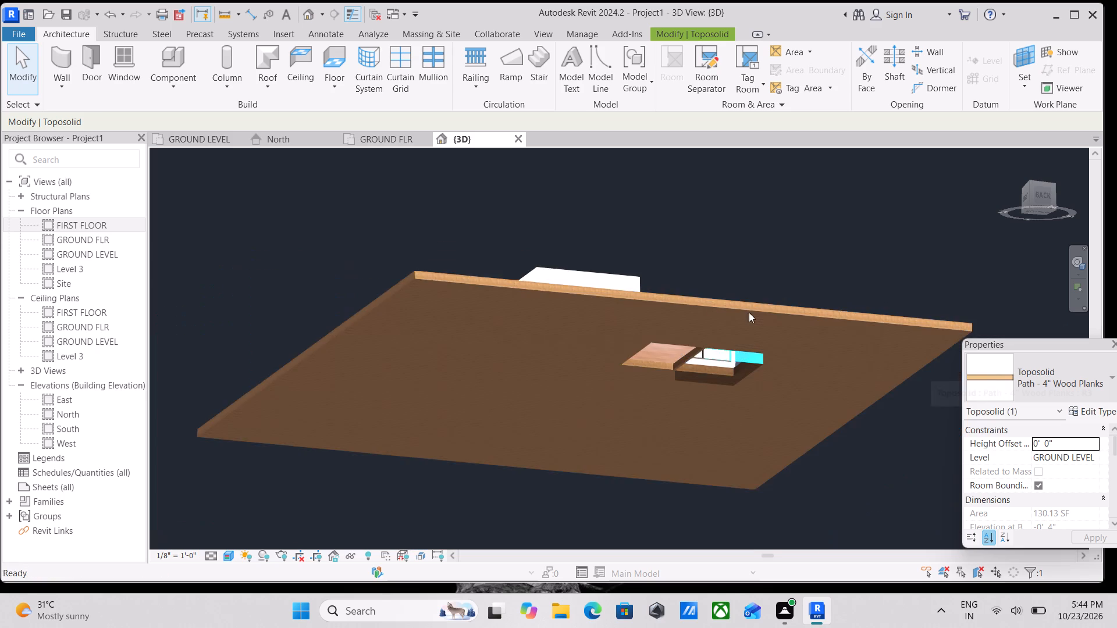
Examine the wood-plank deck and the grass gaps along the side wall, the curtain wall and the pool.
scroll(709, 301, down, 1)
shift+middle_drag(673, 290, 777, 532)
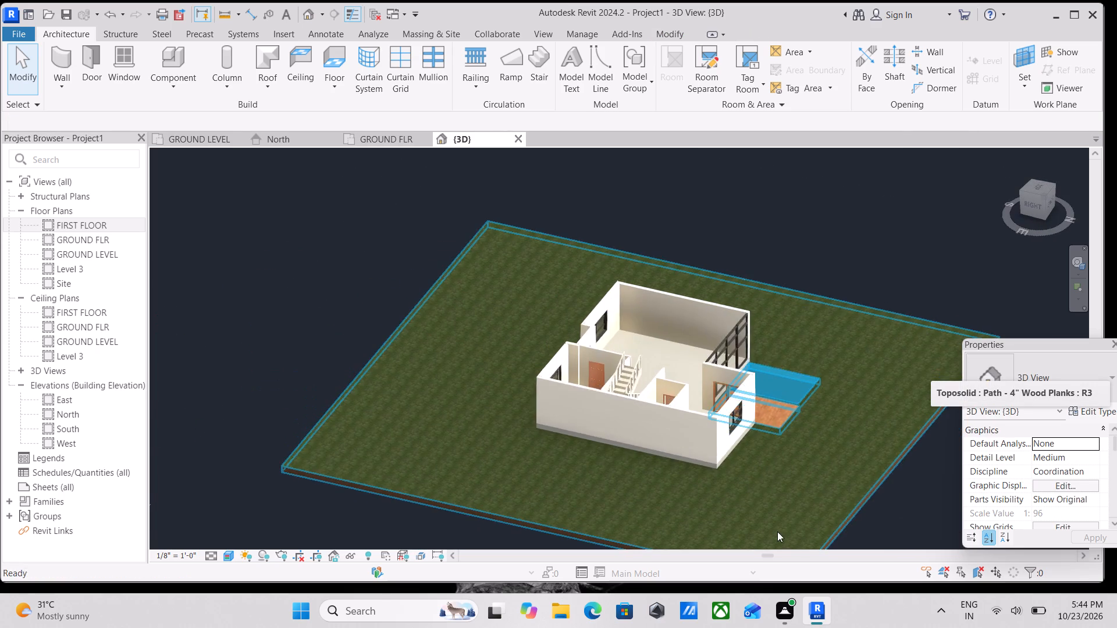
scroll(772, 424, up, 17)
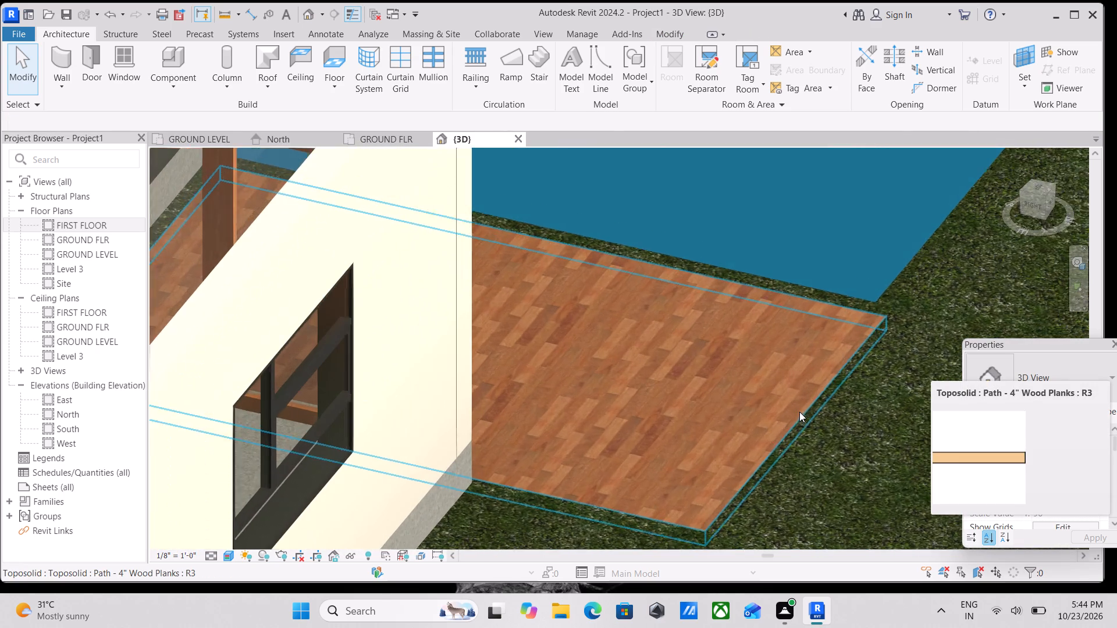
scroll(799, 412, up, 2)
scroll(766, 324, down, 1)
middle_drag(766, 324, 715, 390)
scroll(685, 298, down, 3)
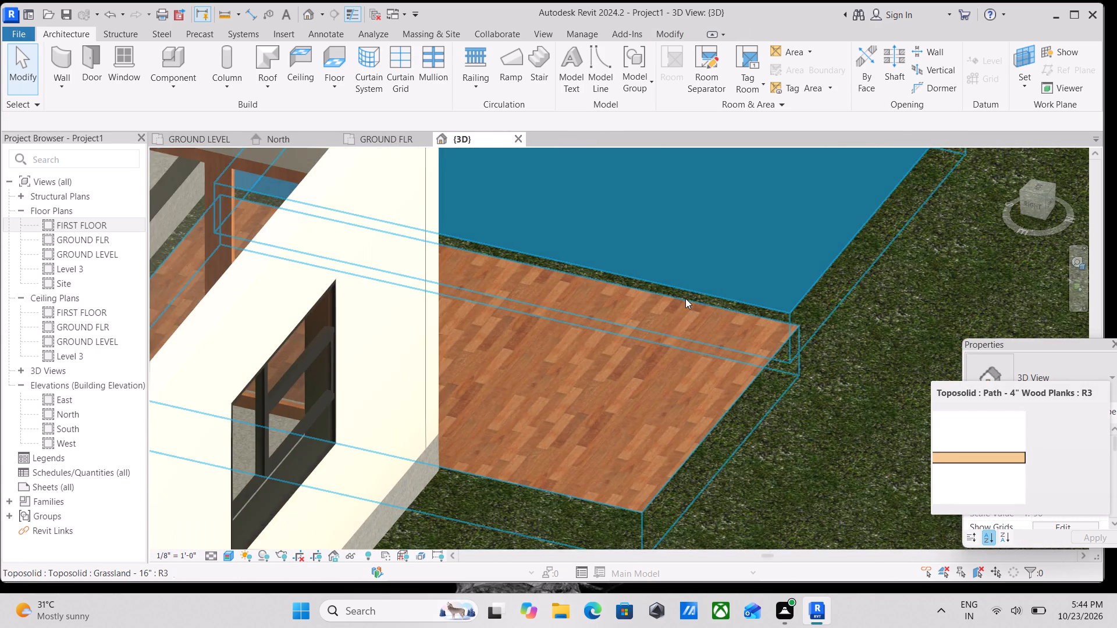
middle_drag(685, 298, 642, 340)
scroll(681, 329, down, 3)
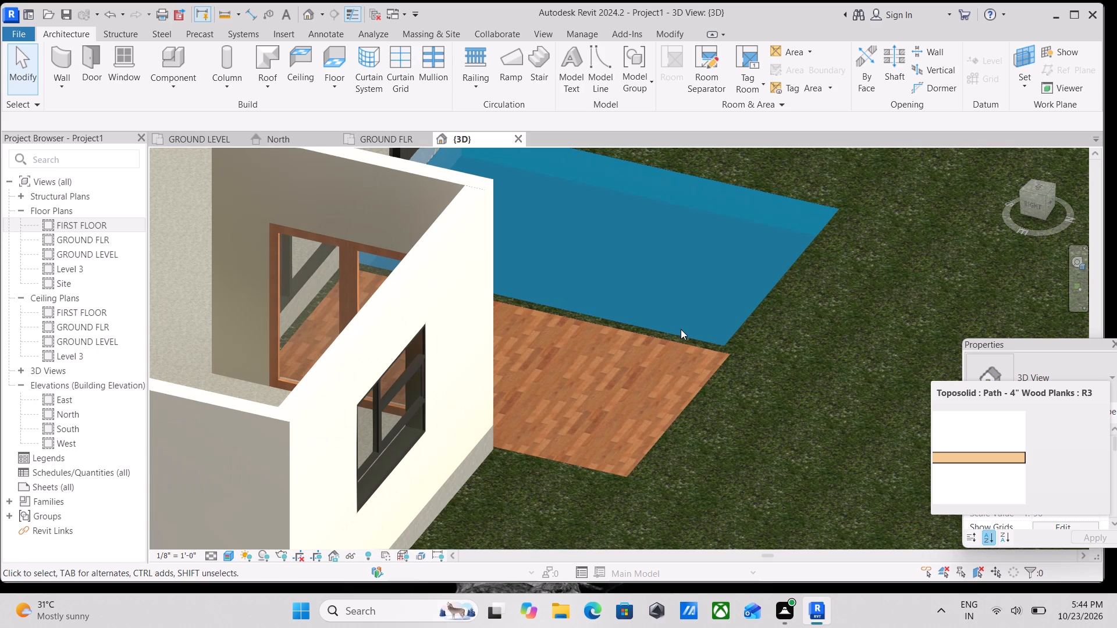
shift+middle_drag(628, 333, 447, 373)
scroll(449, 370, down, 1)
middle_drag(449, 370, 464, 356)
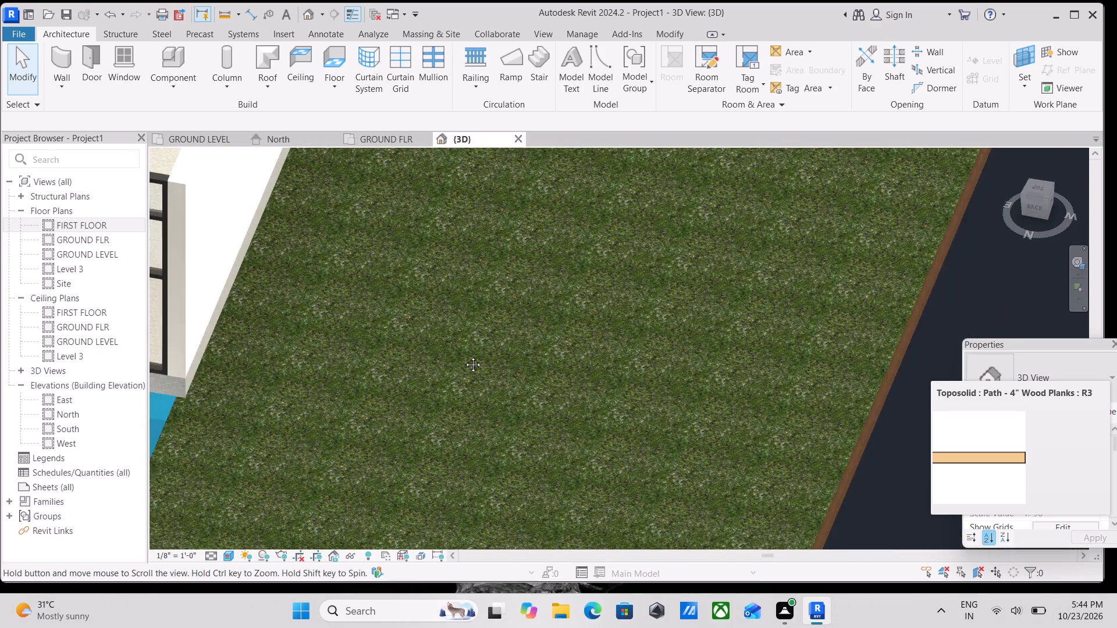
middle_drag(464, 356, 713, 273)
scroll(685, 280, down, 3)
middle_drag(653, 284, 738, 277)
scroll(380, 299, up, 5)
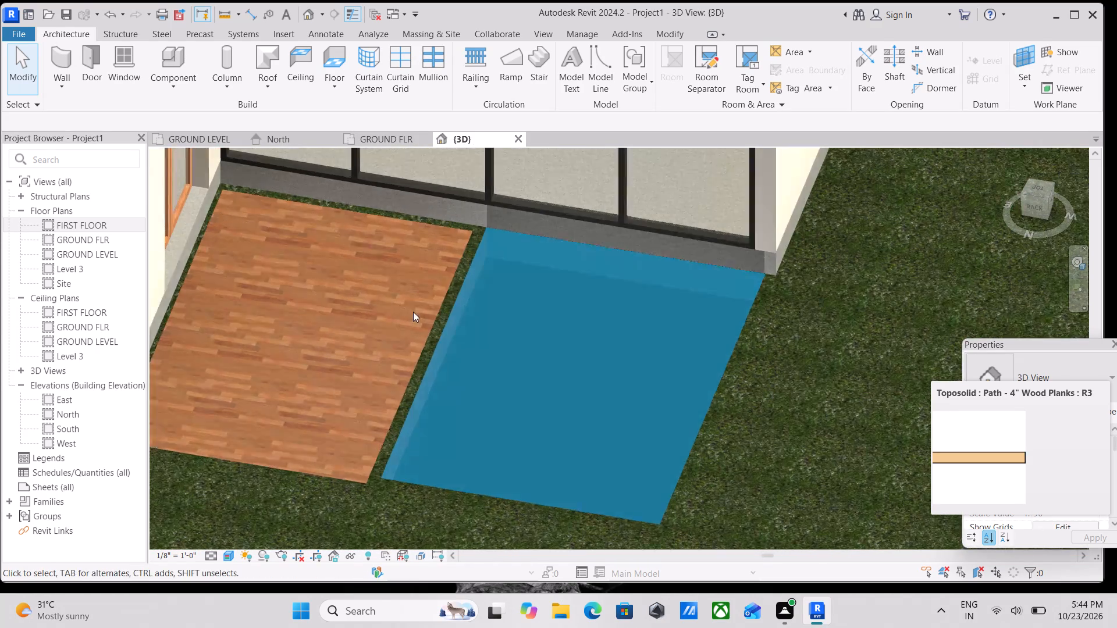
scroll(413, 312, up, 2)
middle_drag(414, 311, 697, 368)
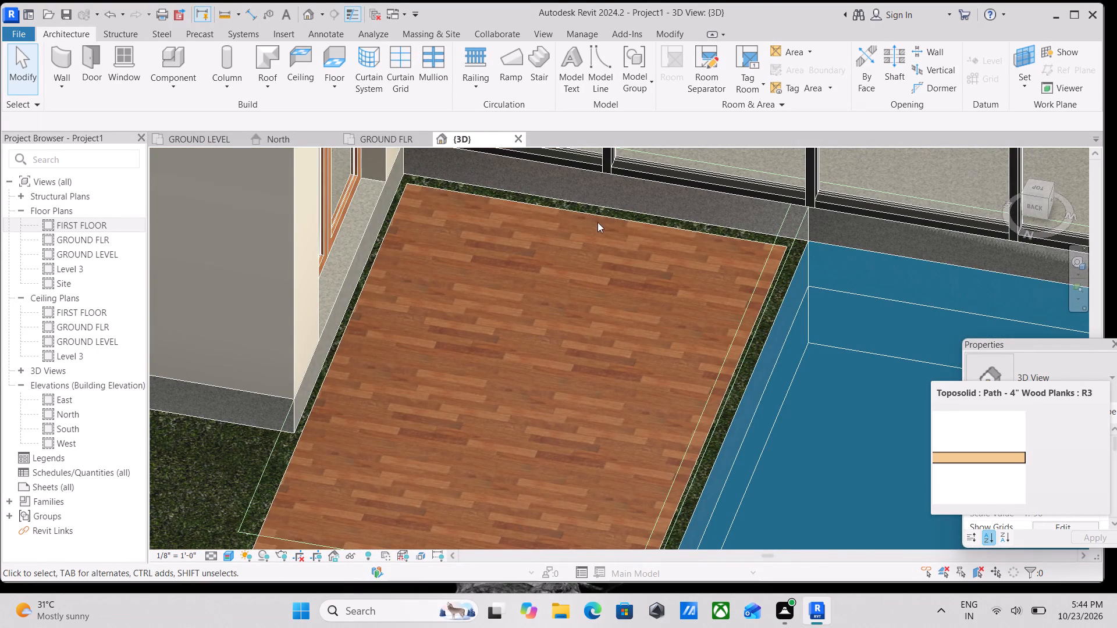
scroll(604, 242, down, 5)
middle_drag(604, 268, 625, 262)
scroll(625, 262, down, 1)
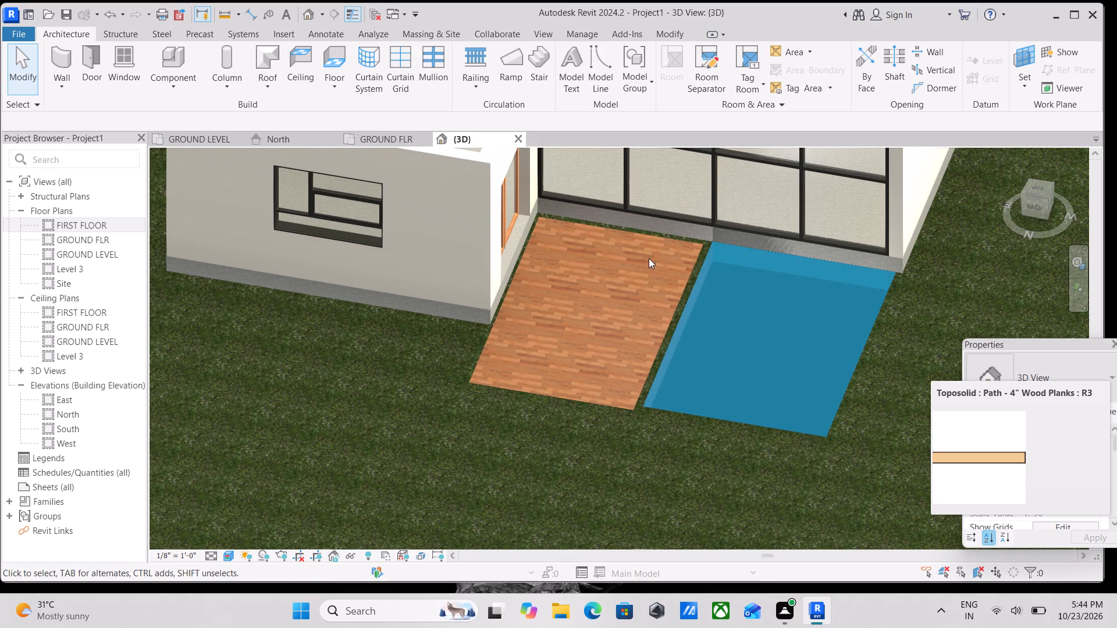
scroll(650, 258, down, 3)
scroll(570, 268, down, 1)
middle_drag(570, 268, 625, 315)
scroll(628, 290, up, 6)
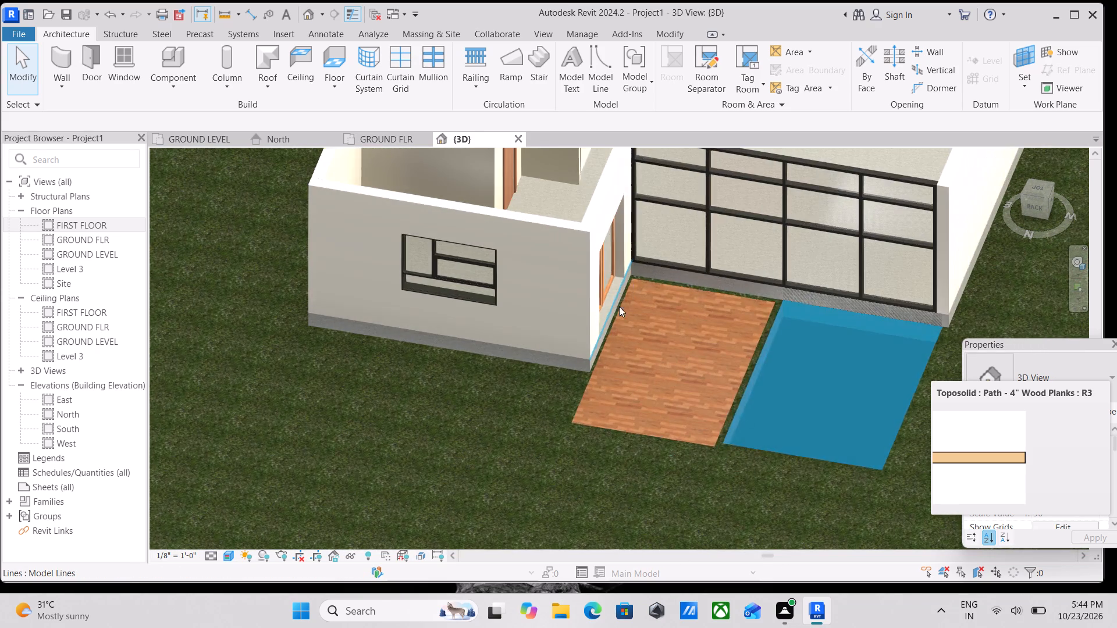
click(590, 381)
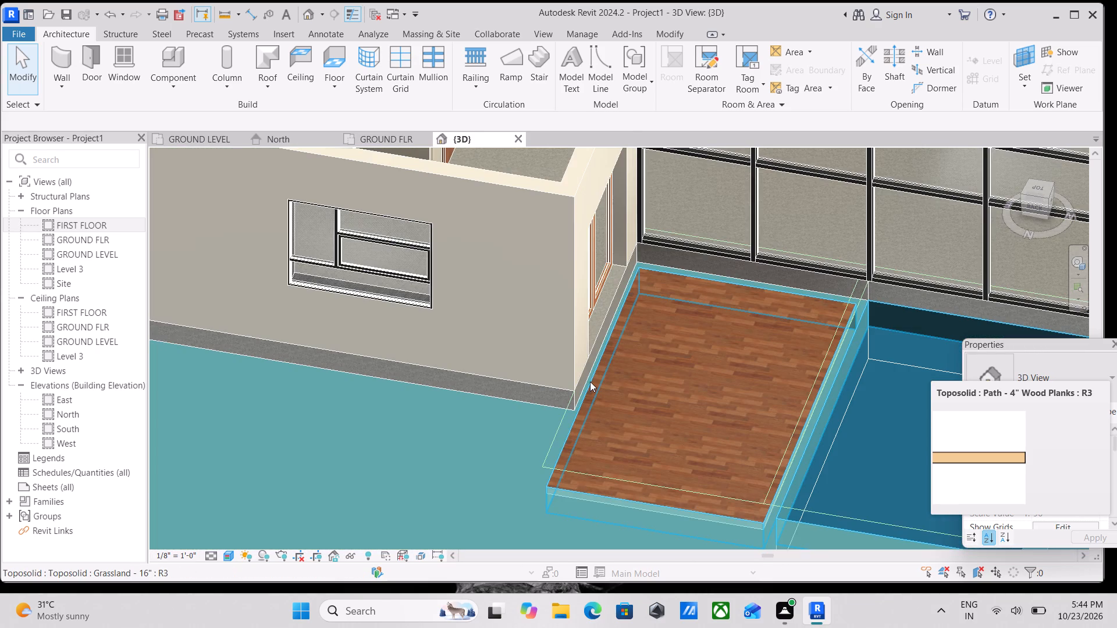
key(Escape)
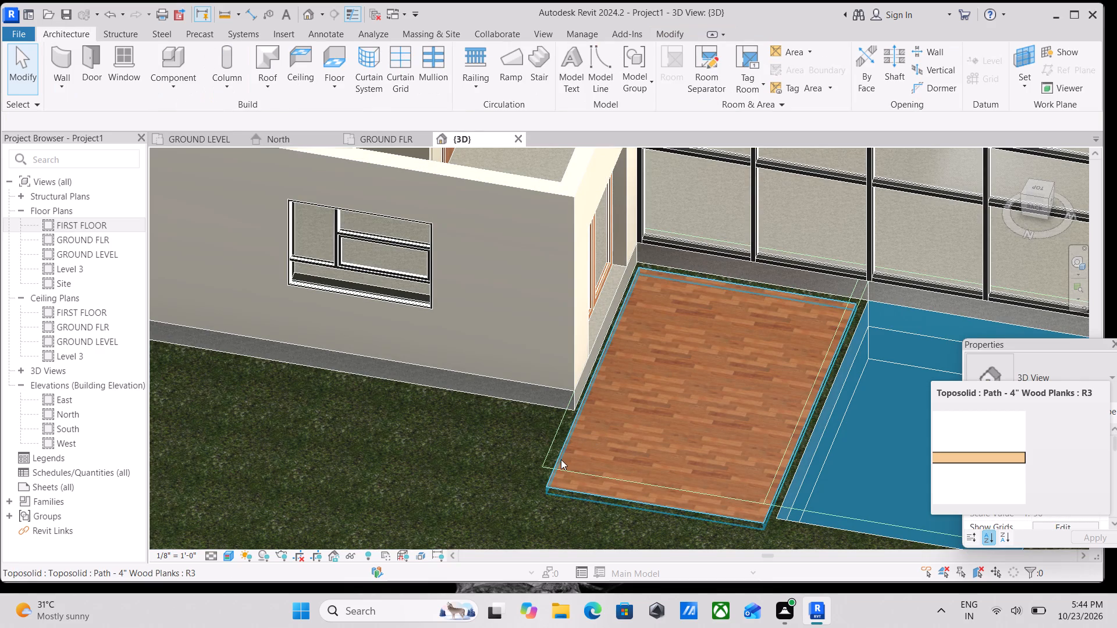
Edit the wood-plank toposolid's boundary from a top view, nudging its house-end edge about 4" to meet the curtain wall.
click(561, 459)
scroll(686, 339, down, 3)
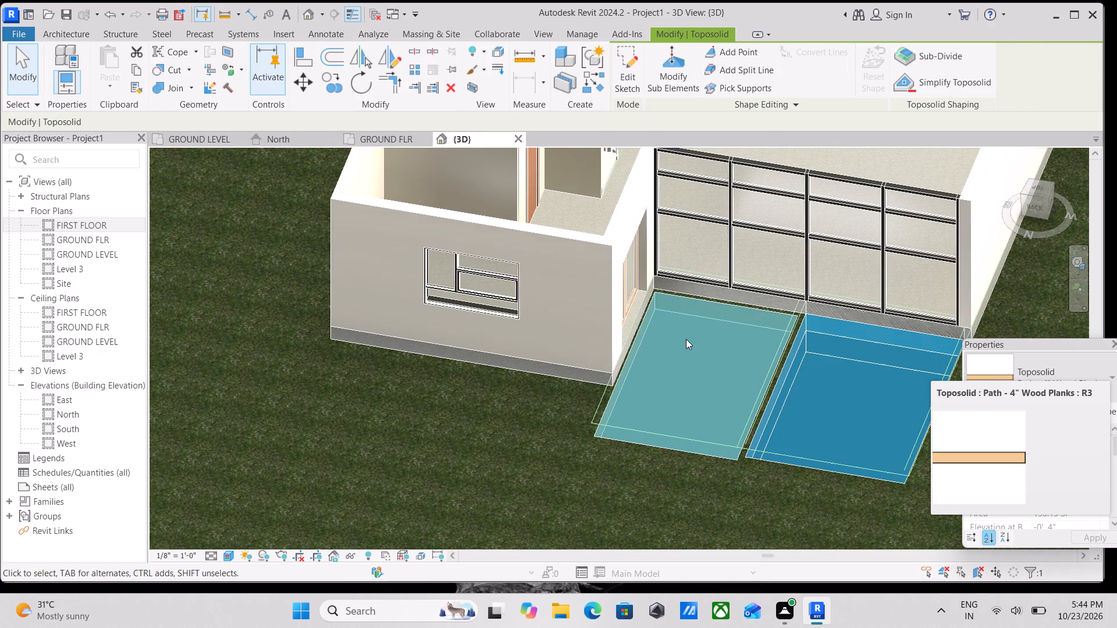
click(622, 78)
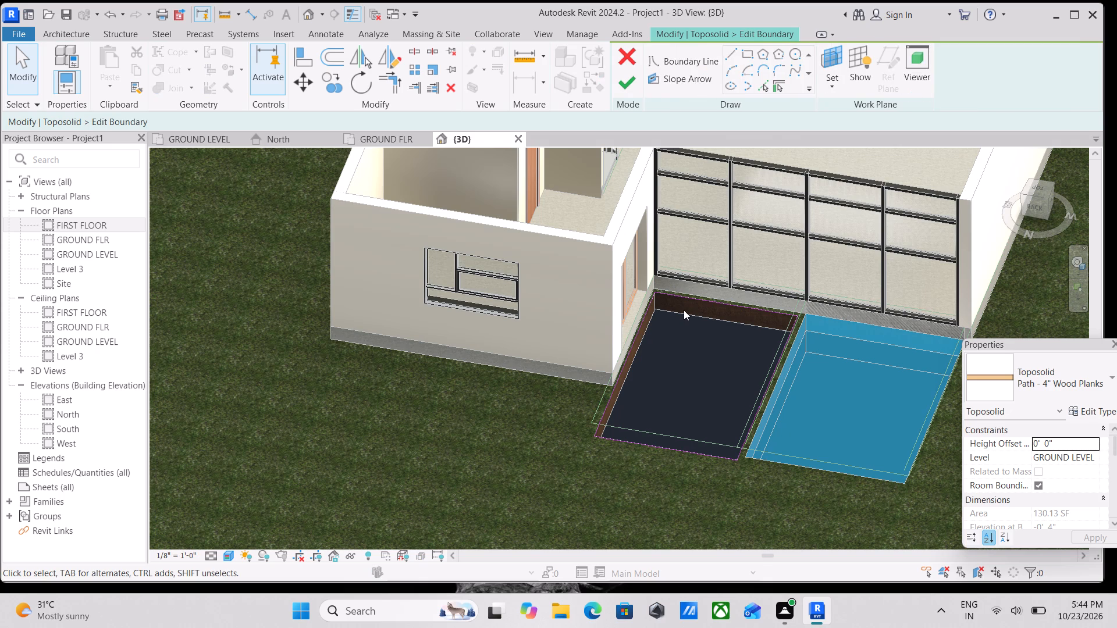
scroll(665, 344, up, 3)
scroll(664, 347, down, 3)
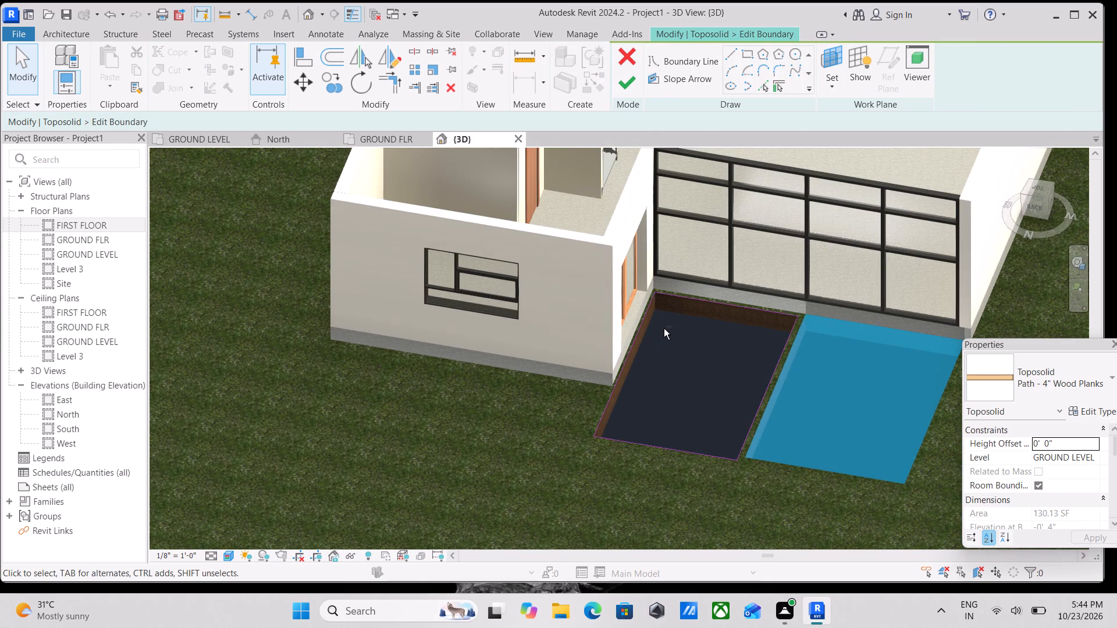
shift+middle_drag(664, 329, 688, 450)
scroll(741, 334, up, 3)
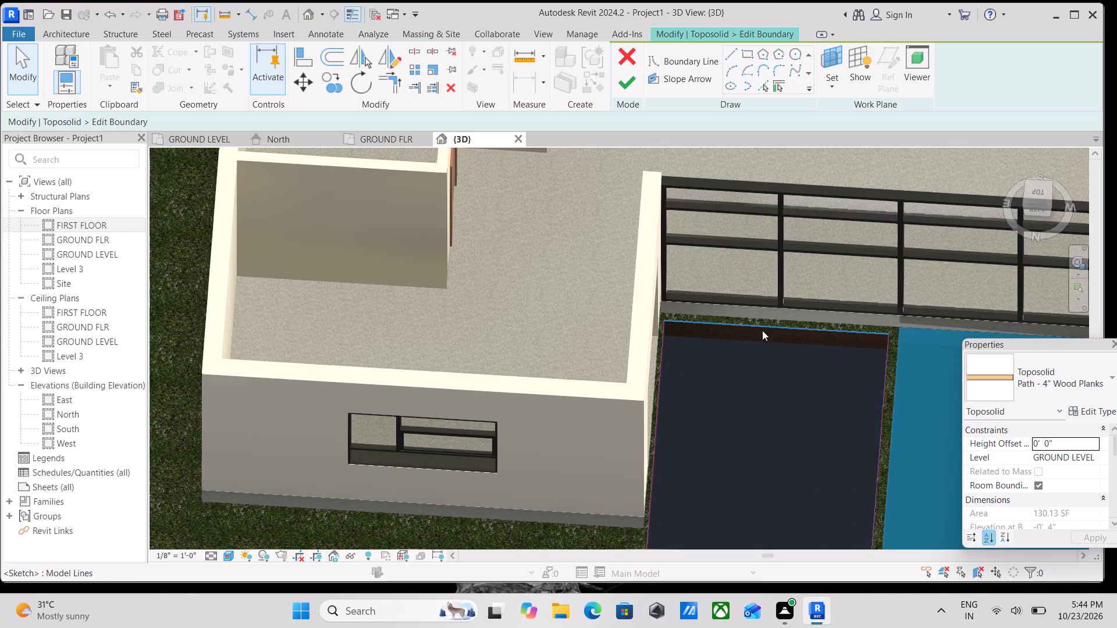
click(1037, 192)
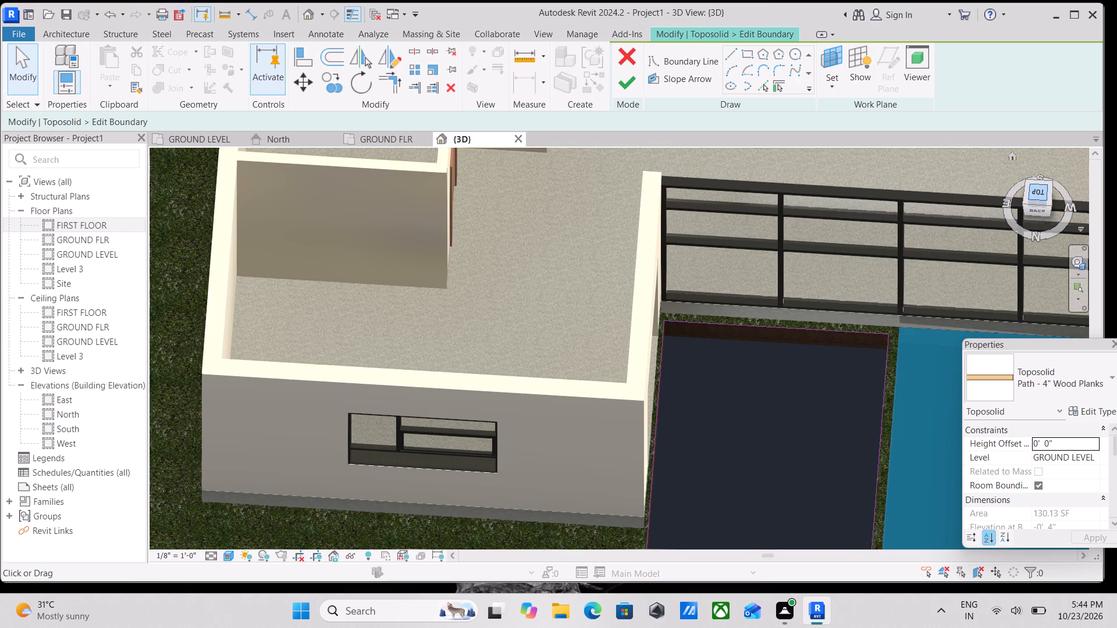
scroll(519, 486, up, 4)
scroll(707, 261, up, 2)
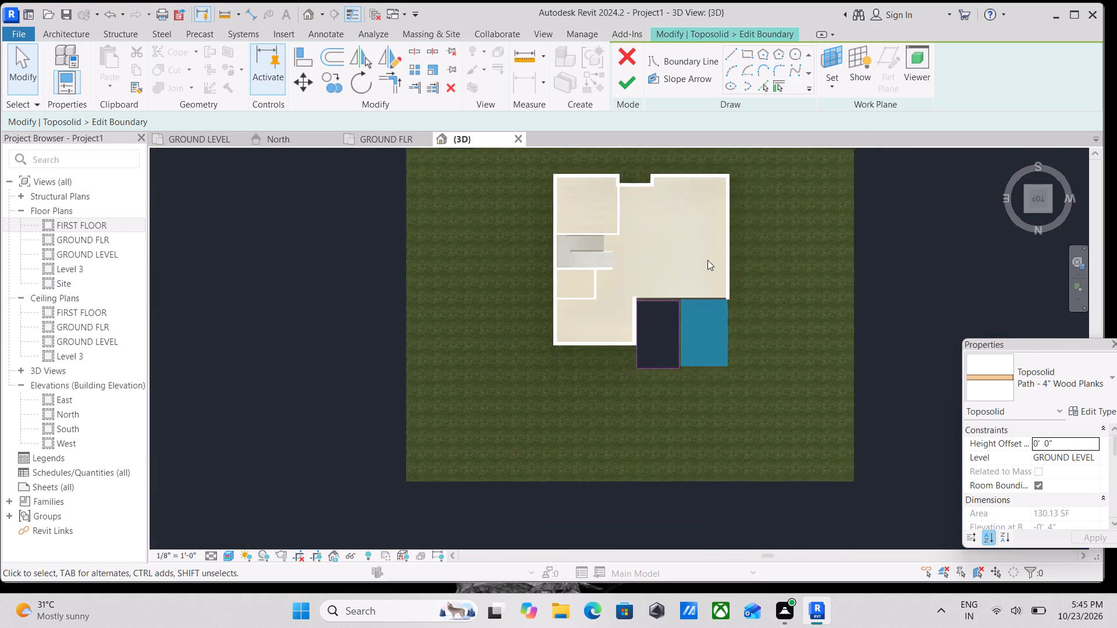
scroll(707, 260, up, 8)
scroll(620, 328, up, 3)
click(600, 319)
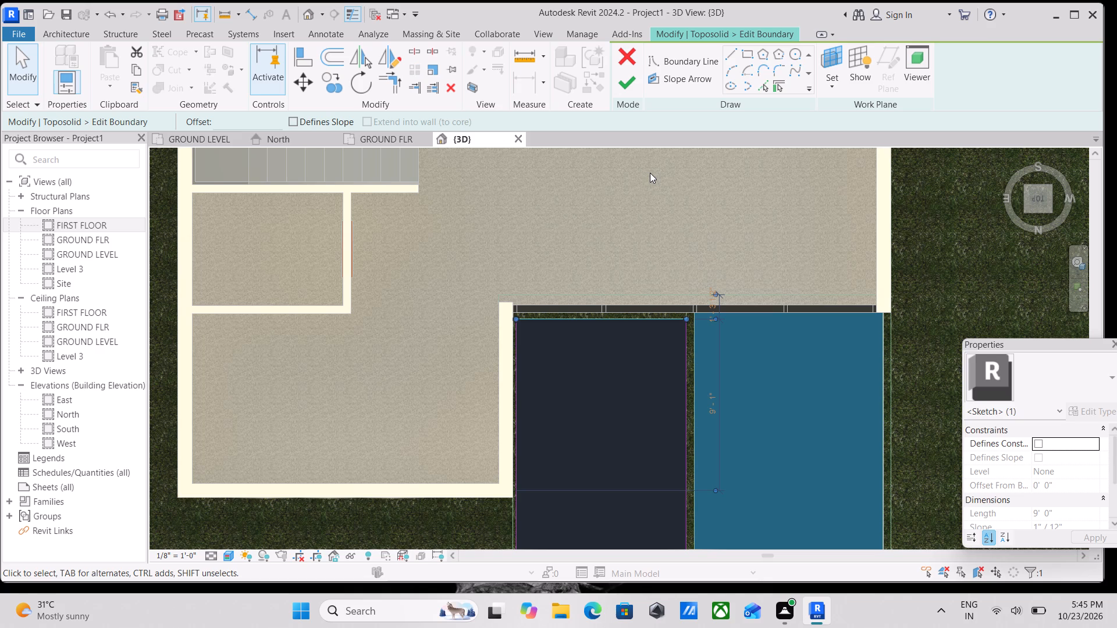
key(Up)
key(Up)
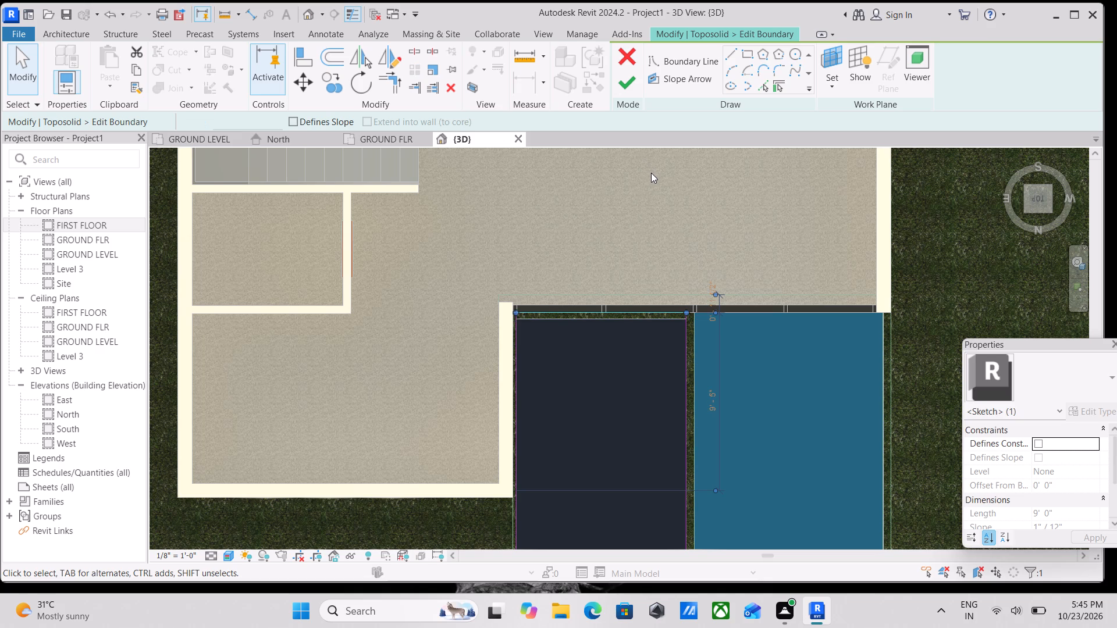
key(Right)
Nudge the deck boundary's long edges out to the pool and the side wall, and finish the boundary edit.
click(685, 379)
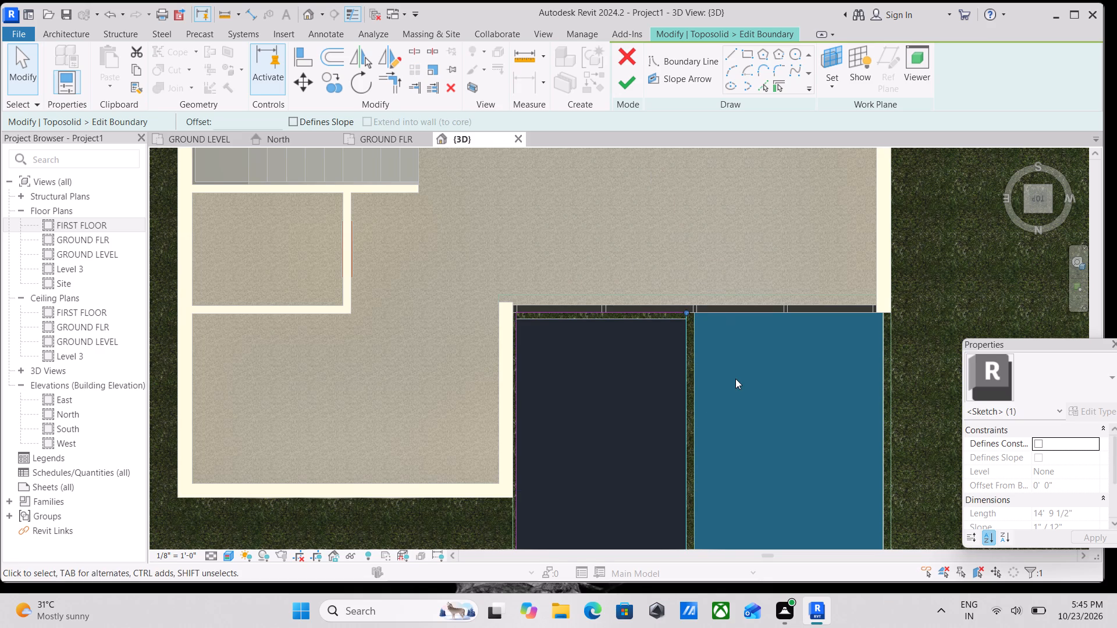
key(Right)
key(Right)
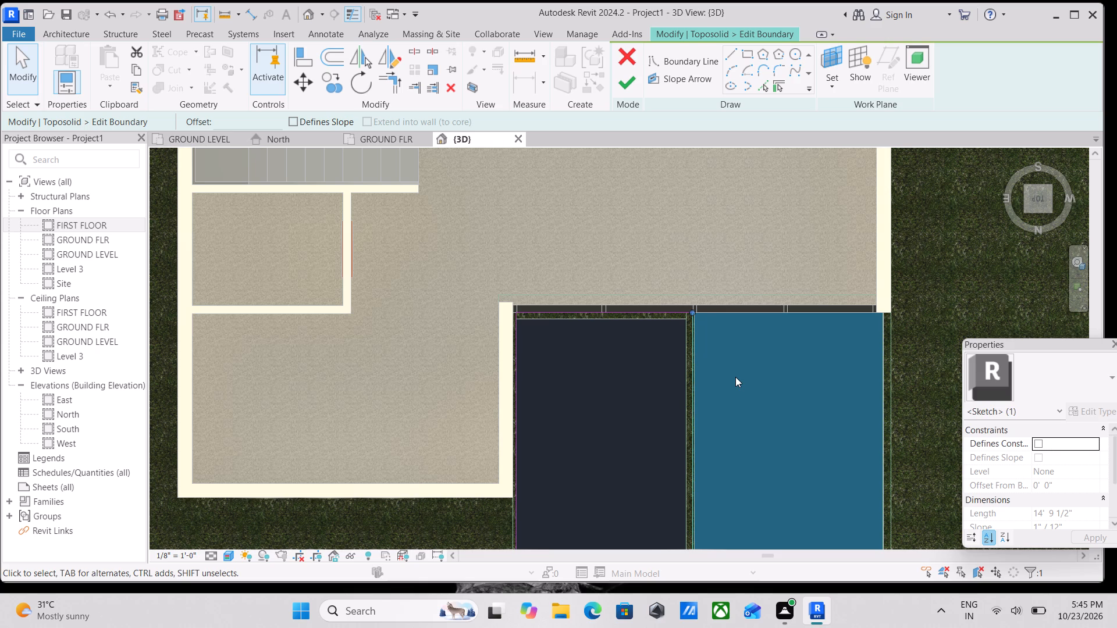
click(515, 358)
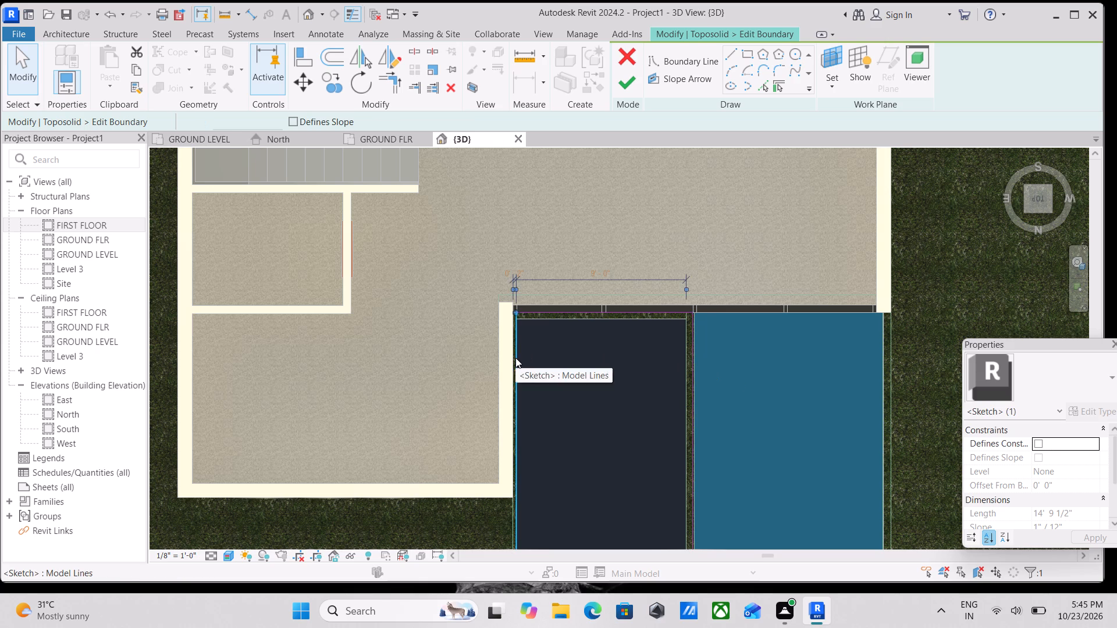
key(Left)
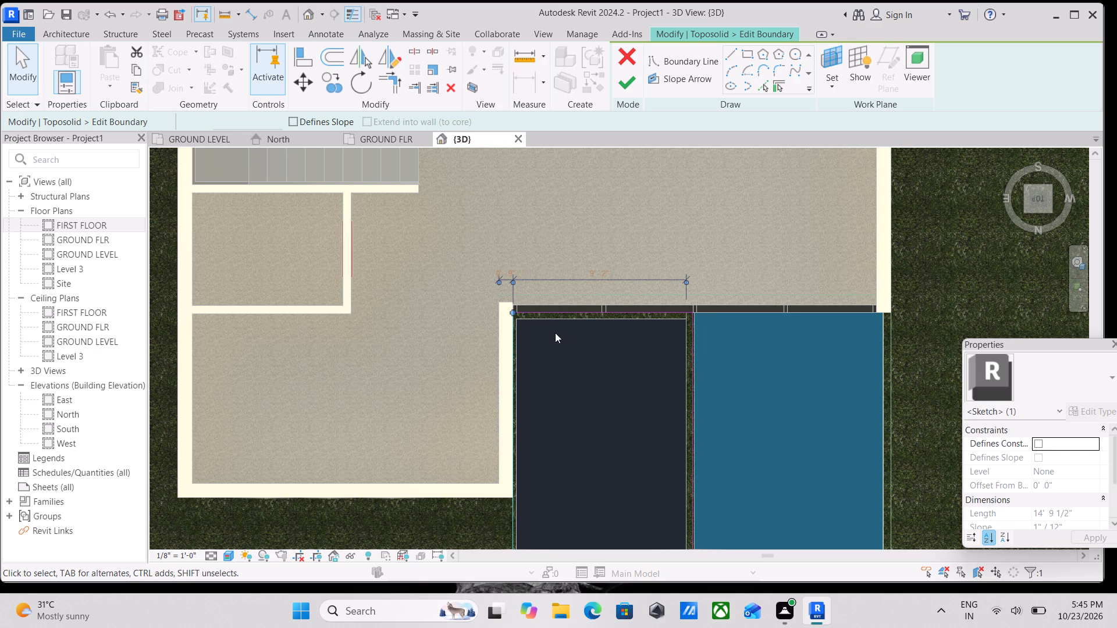
click(629, 78)
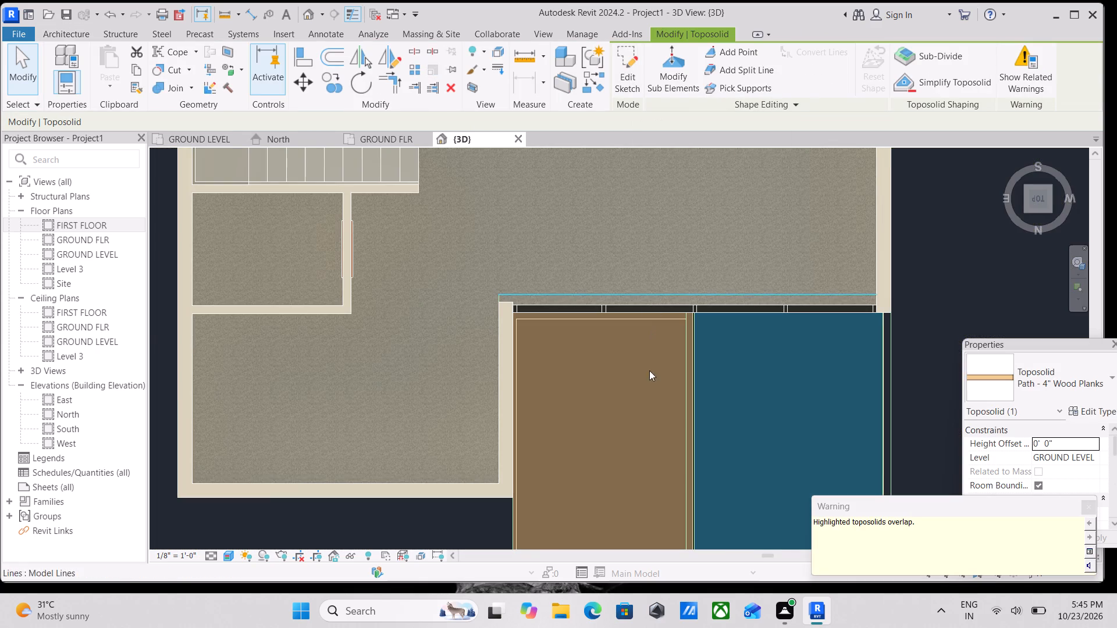
scroll(651, 381, down, 2)
middle_drag(656, 359, 667, 285)
key(Escape)
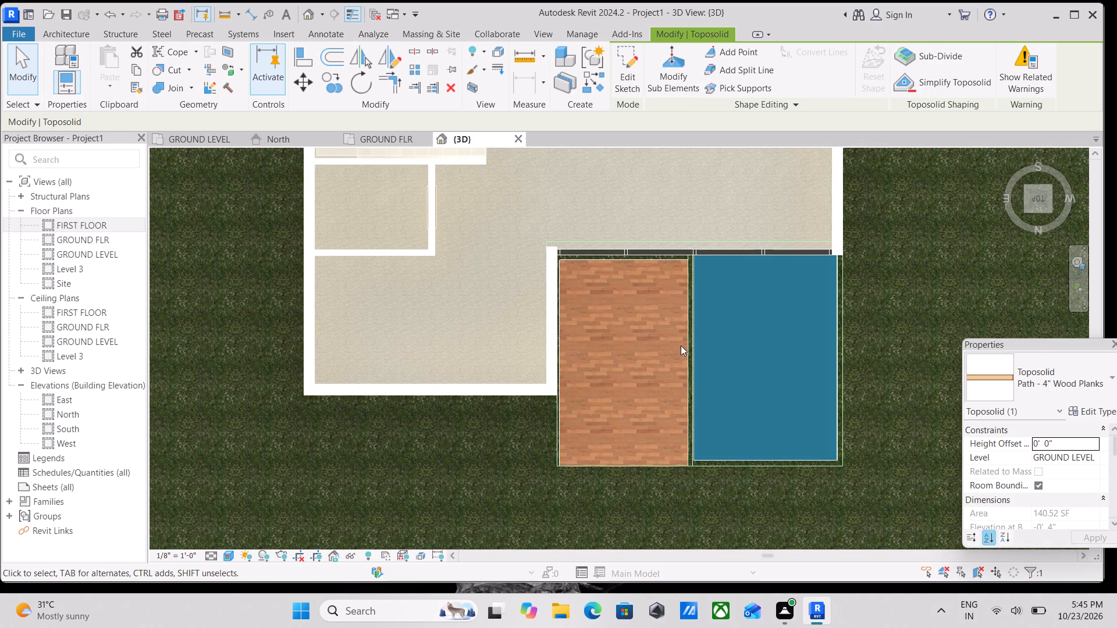
Examine the extended wood-plank deck against the pool, curtain wall and side wall, and the house on its site.
scroll(681, 330, up, 2)
scroll(682, 326, down, 1)
scroll(682, 326, up, 2)
scroll(680, 326, down, 1)
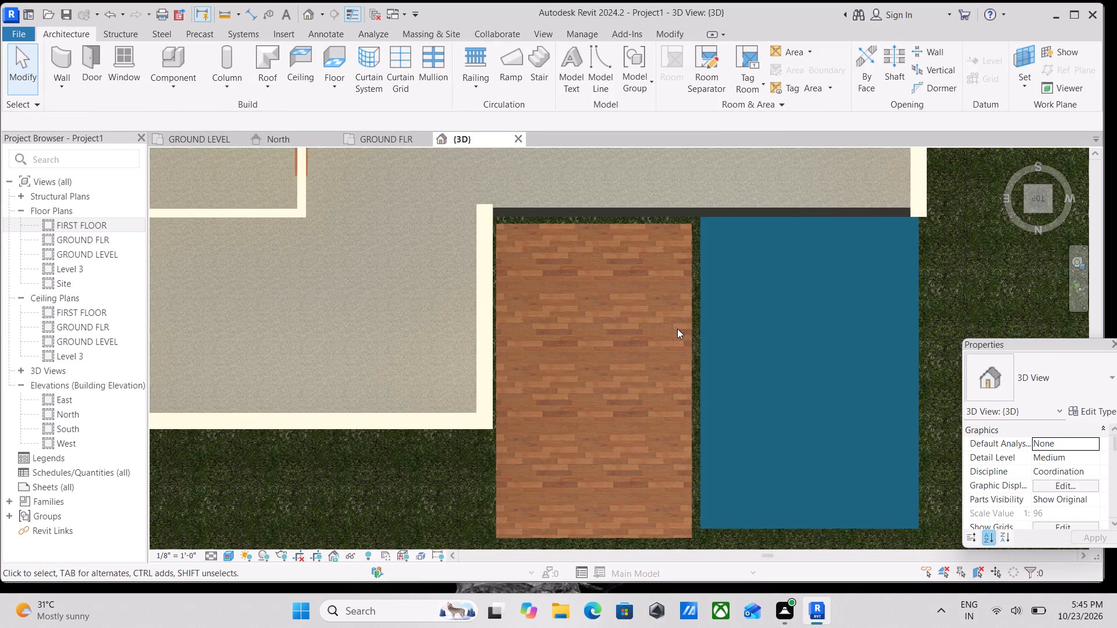
scroll(677, 329, down, 3)
shift+middle_drag(674, 329, 549, 198)
middle_drag(524, 261, 543, 237)
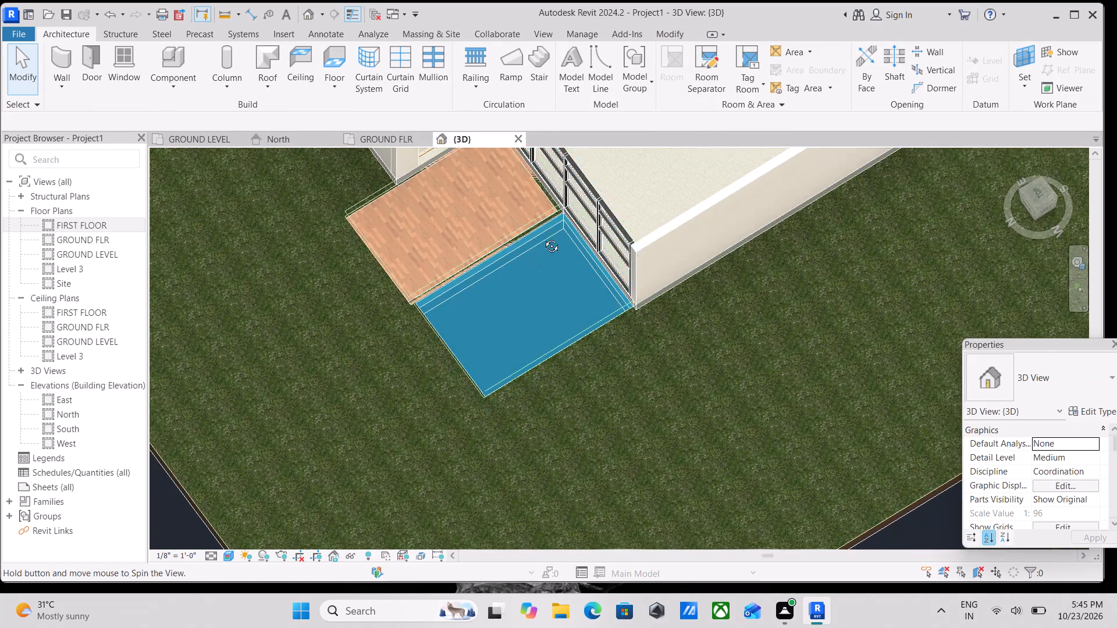
middle_drag(543, 237, 625, 179)
scroll(669, 351, up, 3)
scroll(675, 341, down, 4)
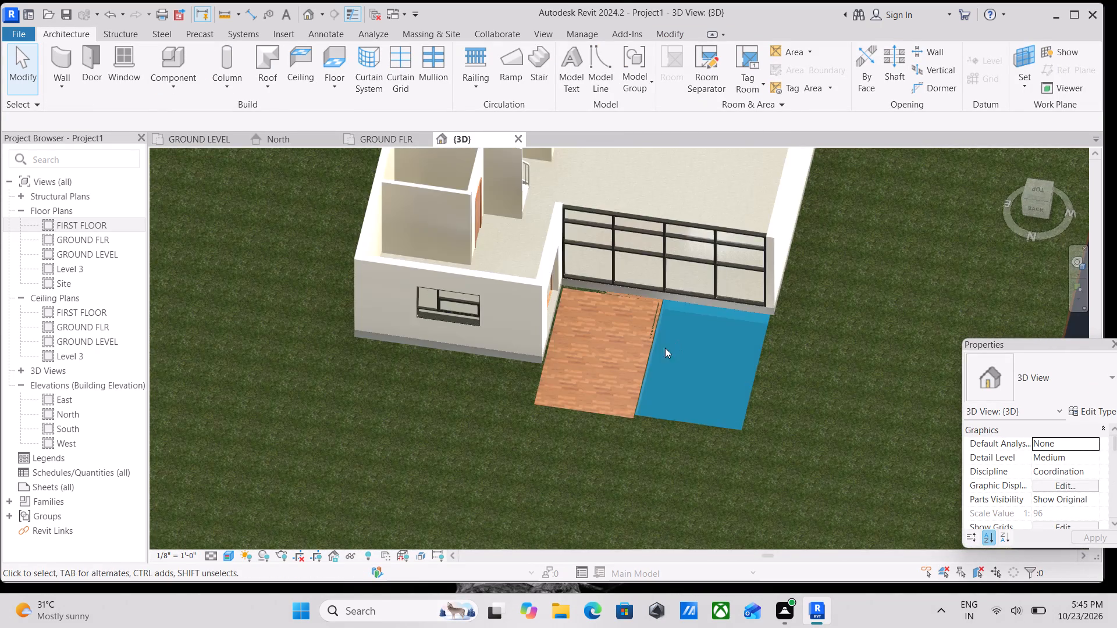
scroll(617, 361, down, 2)
shift+middle_drag(576, 366, 649, 252)
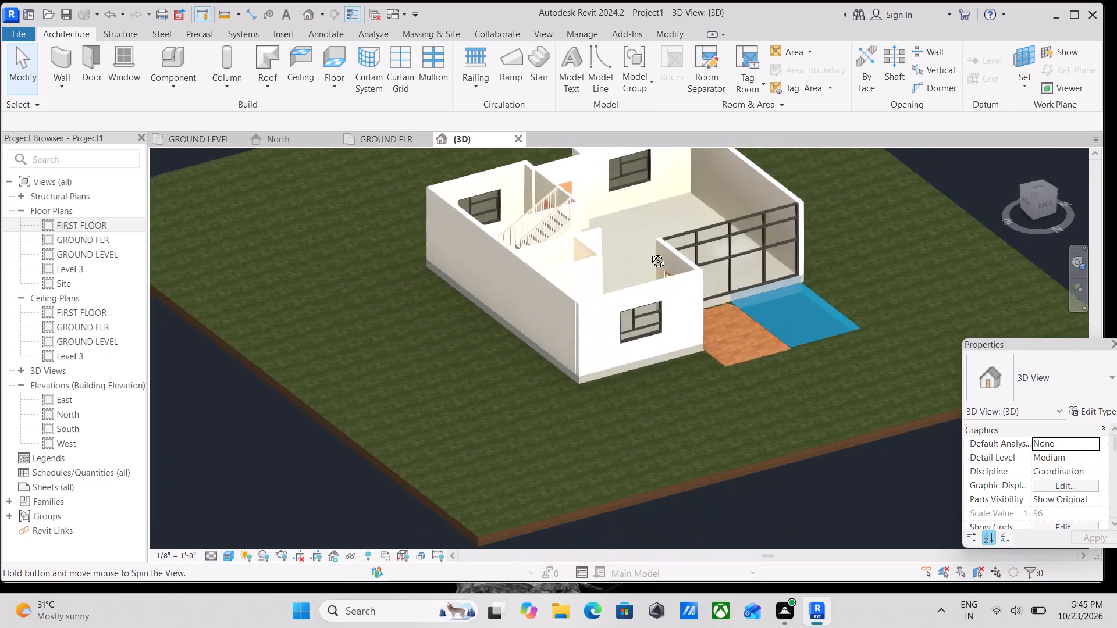
shift+middle_drag(649, 252, 681, 260)
scroll(741, 322, up, 2)
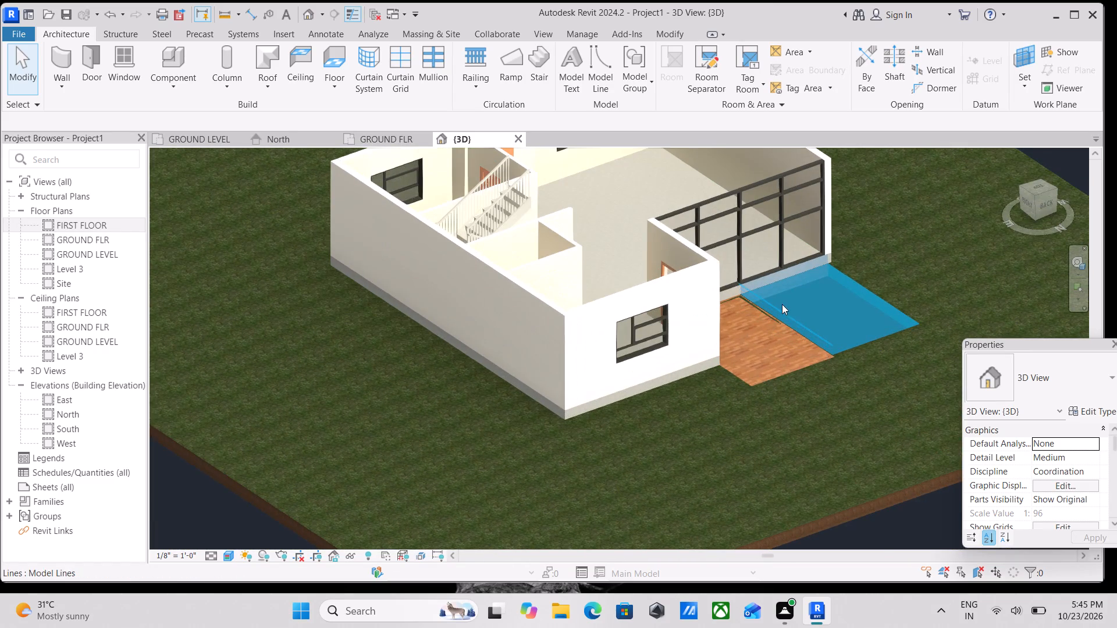
middle_drag(782, 304, 625, 337)
scroll(488, 313, up, 3)
scroll(457, 350, up, 3)
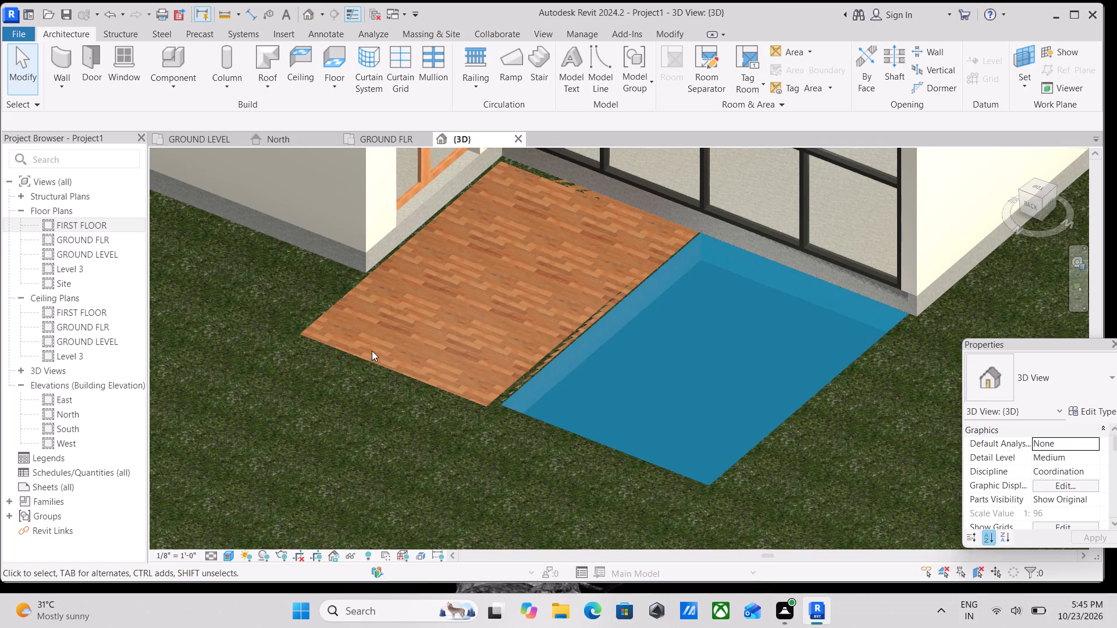
scroll(393, 348, up, 4)
scroll(443, 373, up, 4)
scroll(443, 373, down, 10)
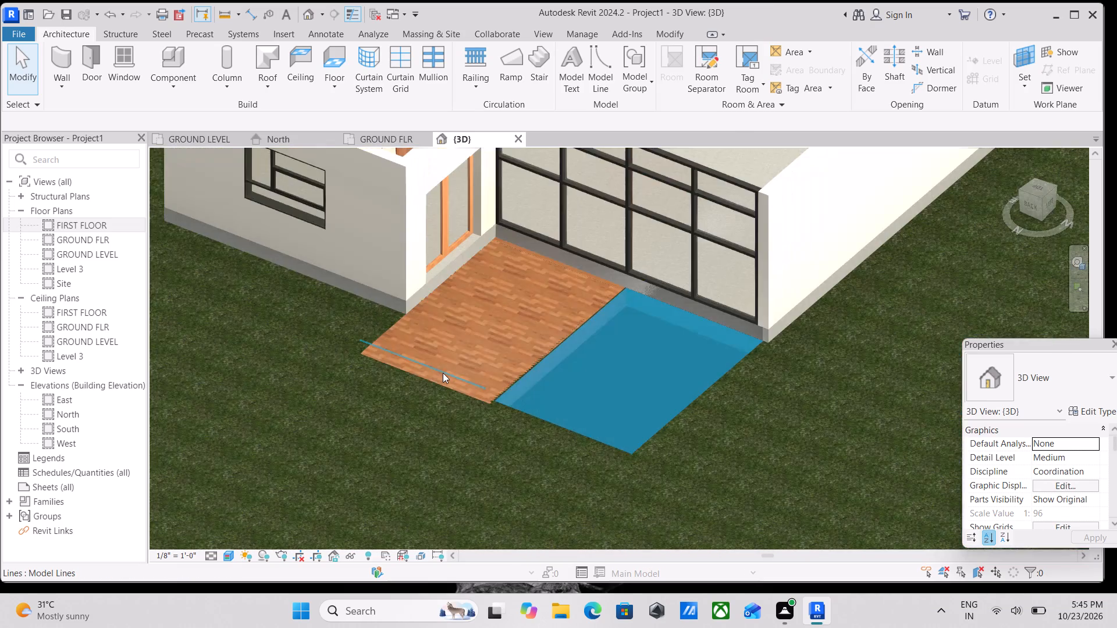
scroll(443, 373, down, 4)
middle_drag(443, 373, 446, 497)
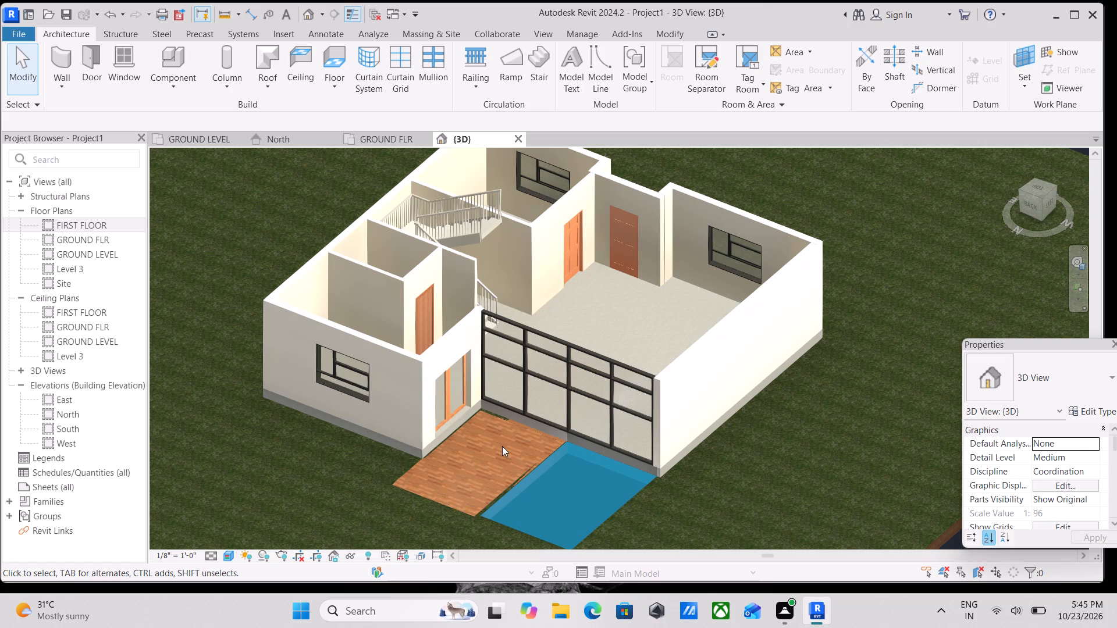
scroll(273, 427, down, 1)
middle_drag(302, 426, 301, 452)
scroll(565, 283, down, 1)
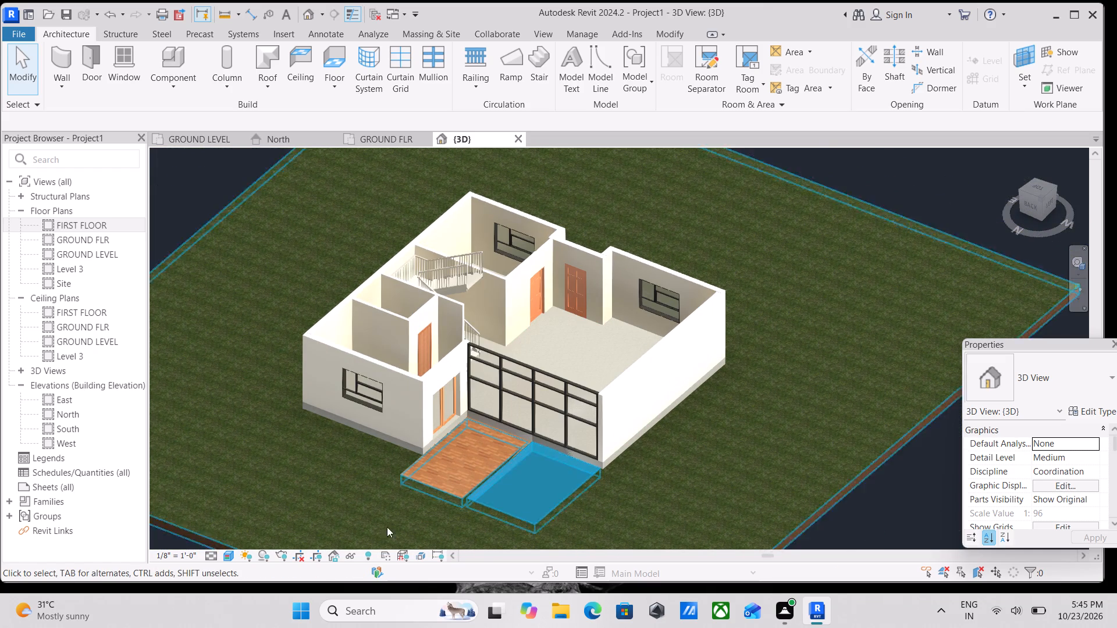
Set the 3D view's visual style to Shaded.
click(231, 551)
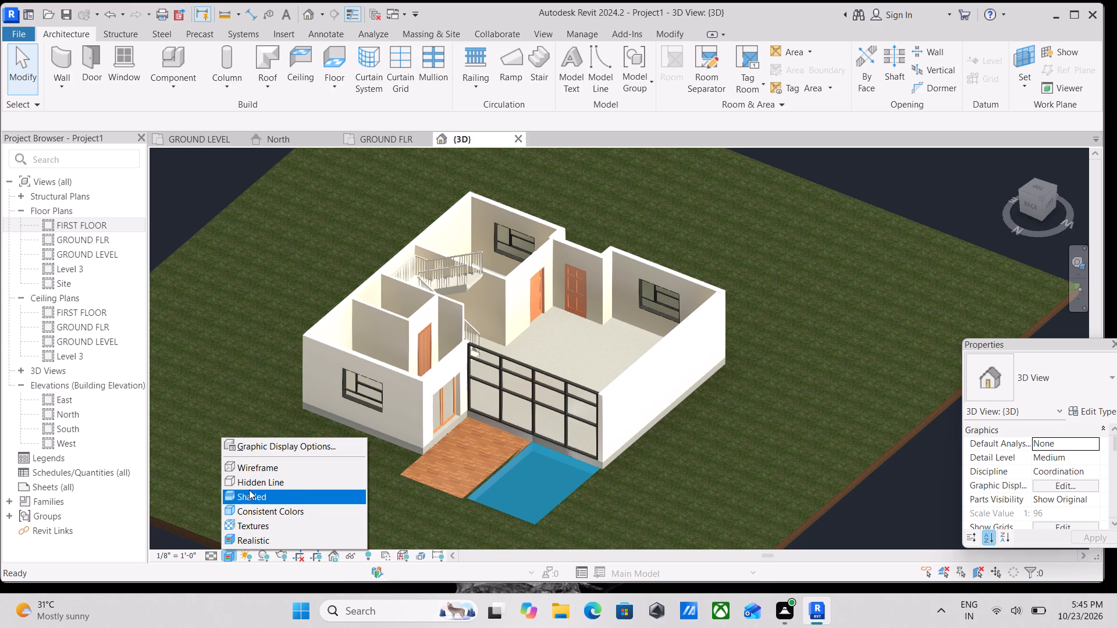
click(249, 491)
scroll(374, 424, down, 2)
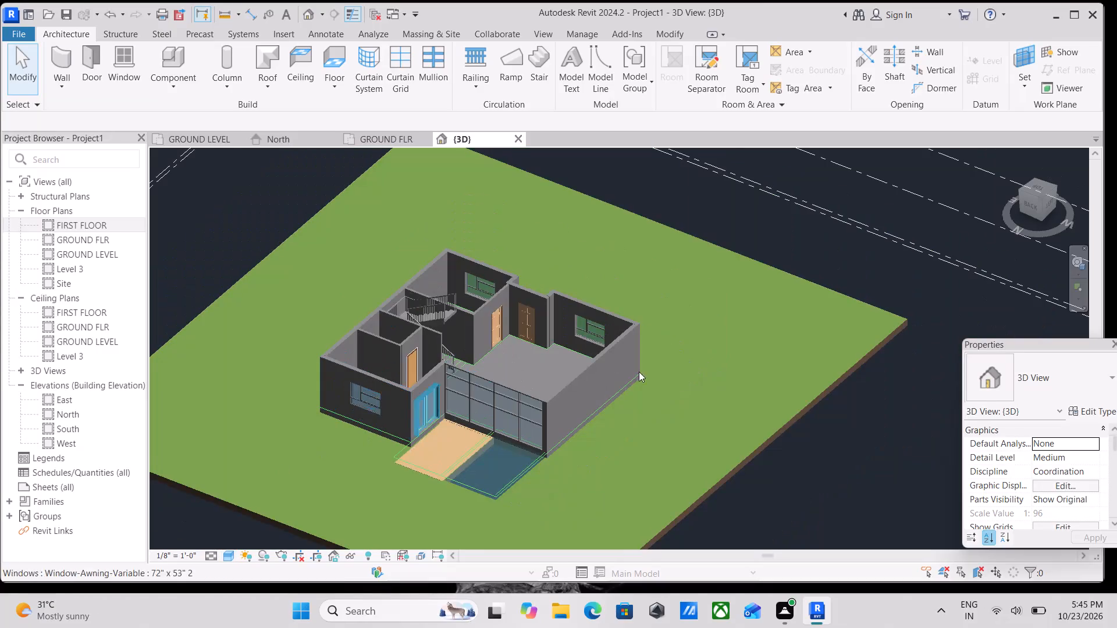
Examine the house, site and floor levels in 3D from the left side and from low angles.
click(1049, 204)
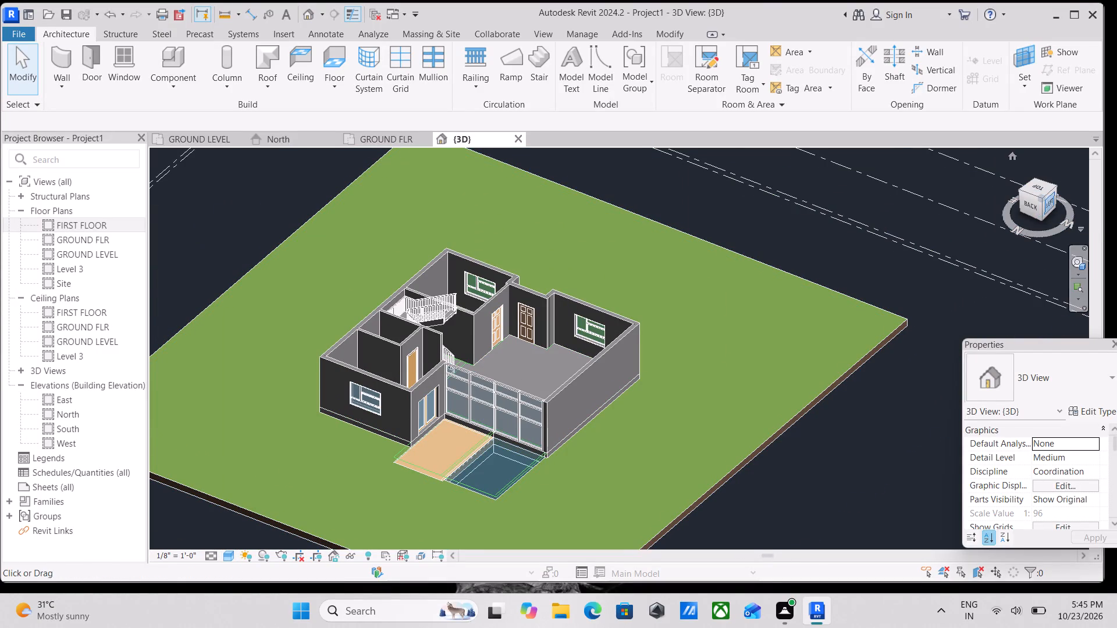
scroll(583, 386, up, 7)
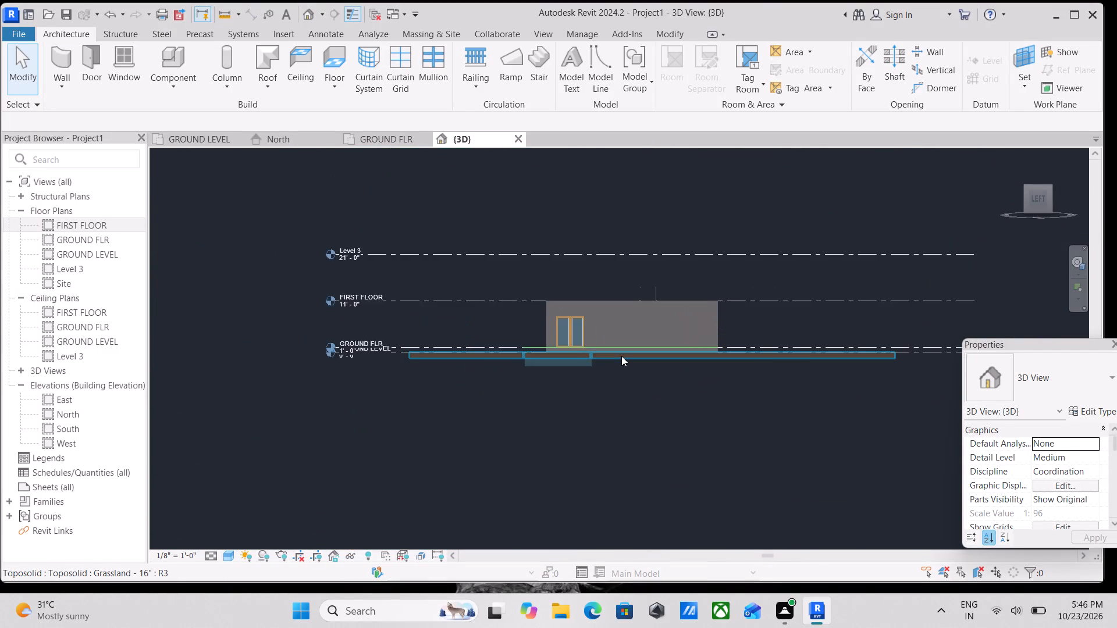
scroll(621, 356, up, 2)
scroll(501, 353, up, 3)
scroll(548, 388, down, 1)
middle_drag(548, 388, 488, 534)
scroll(451, 428, down, 3)
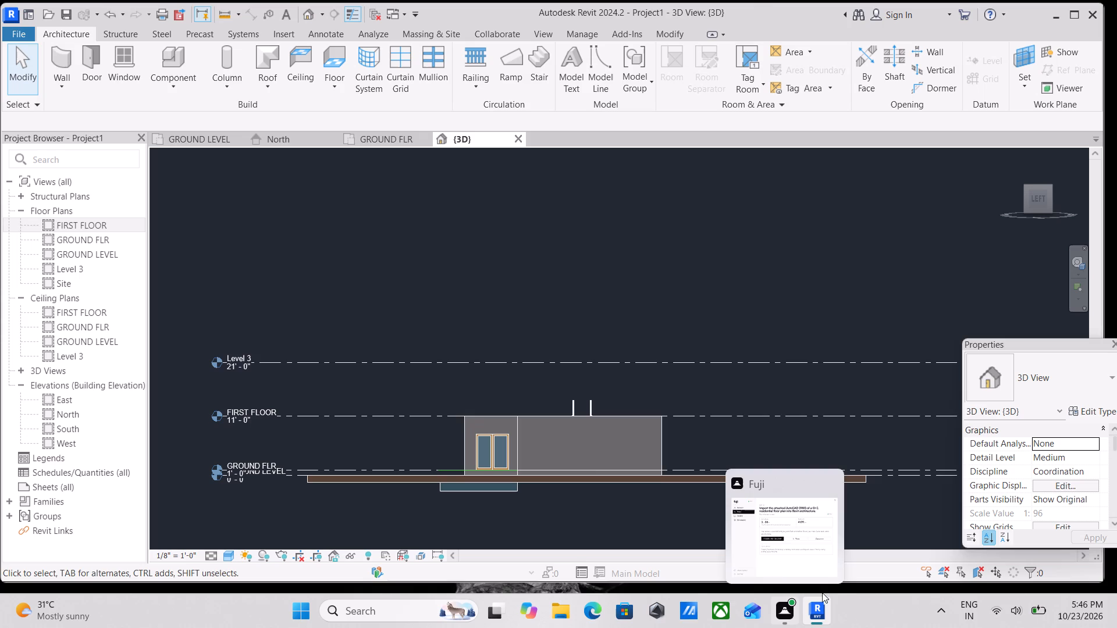
scroll(590, 456, up, 4)
scroll(322, 415, down, 3)
middle_drag(326, 419, 662, 497)
middle_drag(740, 484, 589, 469)
scroll(591, 476, down, 4)
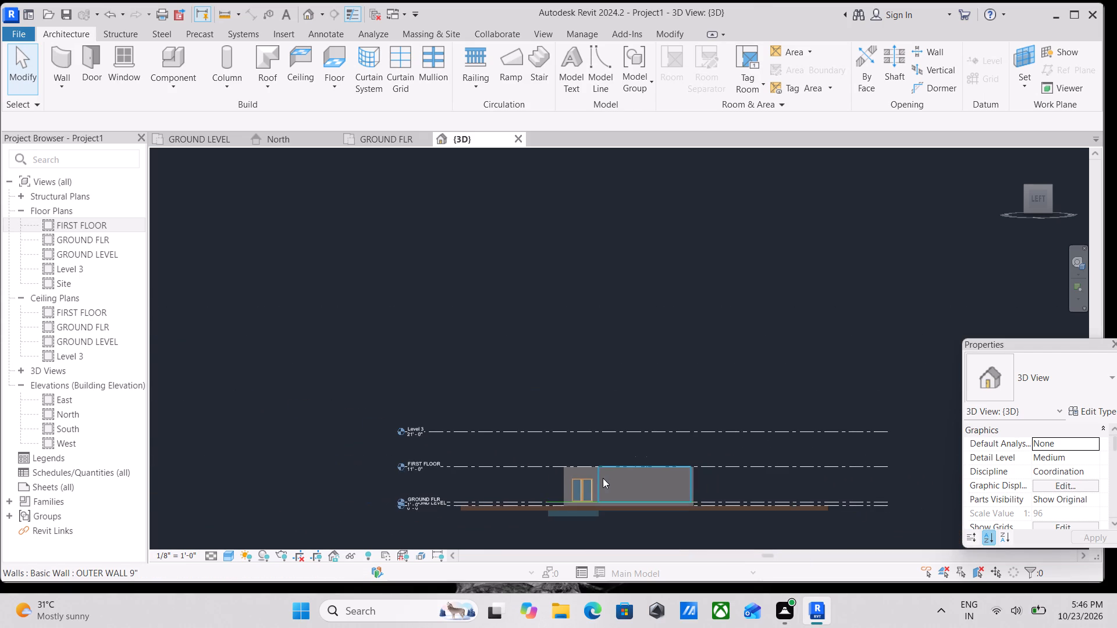
shift+middle_drag(643, 487, 463, 627)
shift+middle_drag(597, 539, 783, 410)
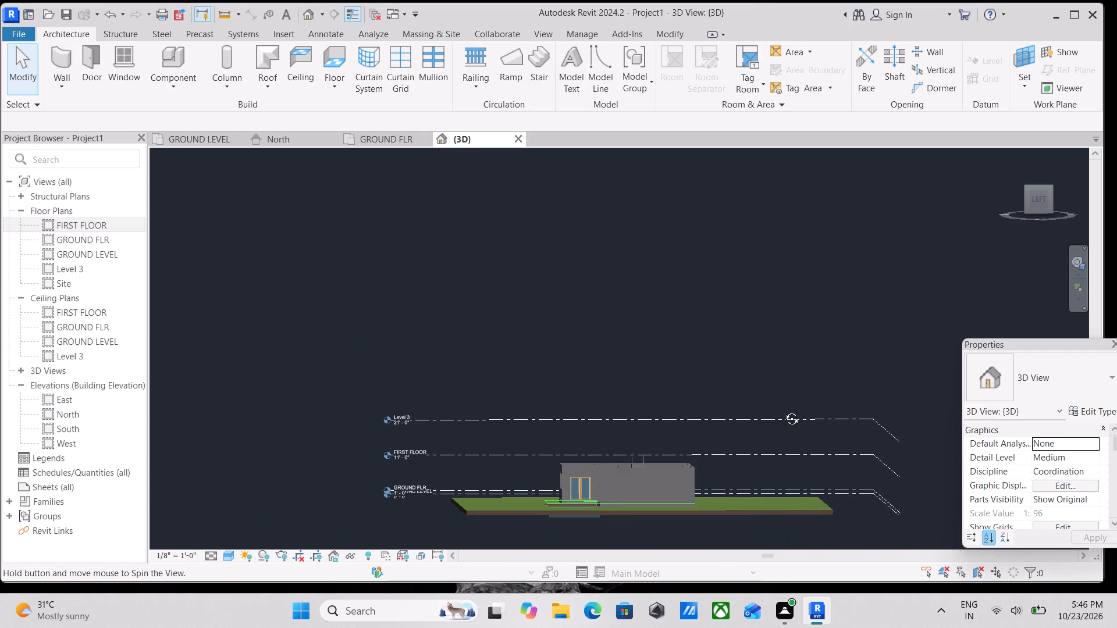
shift+middle_drag(783, 410, 753, 396)
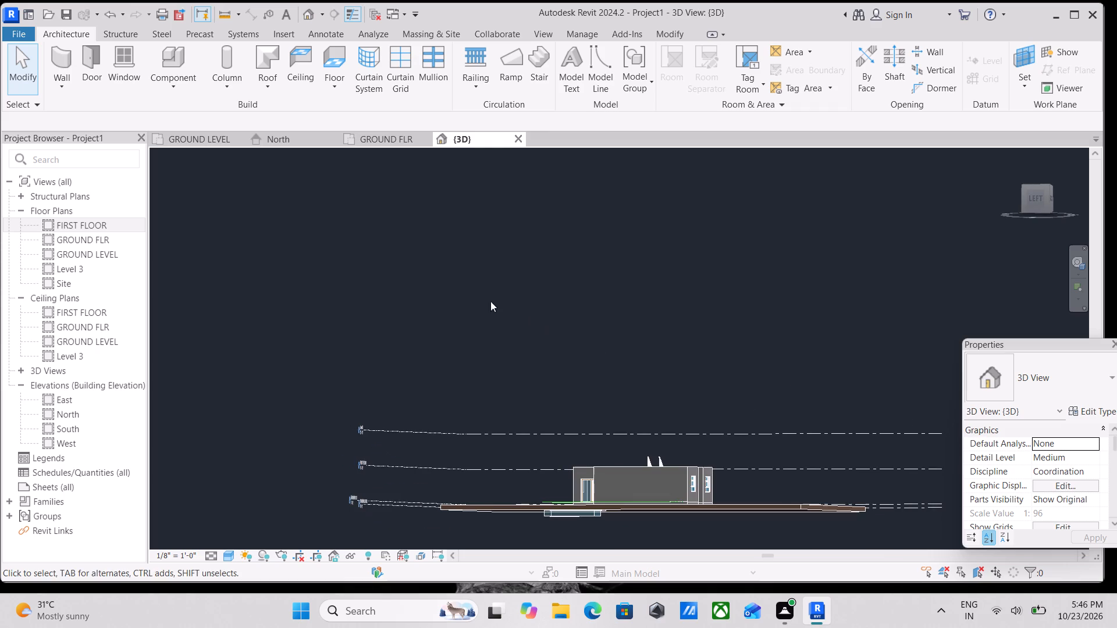
Copy all the model lines in the GROUND FLR plan and paste them aligned to the FIRST FLOOR level.
click(381, 138)
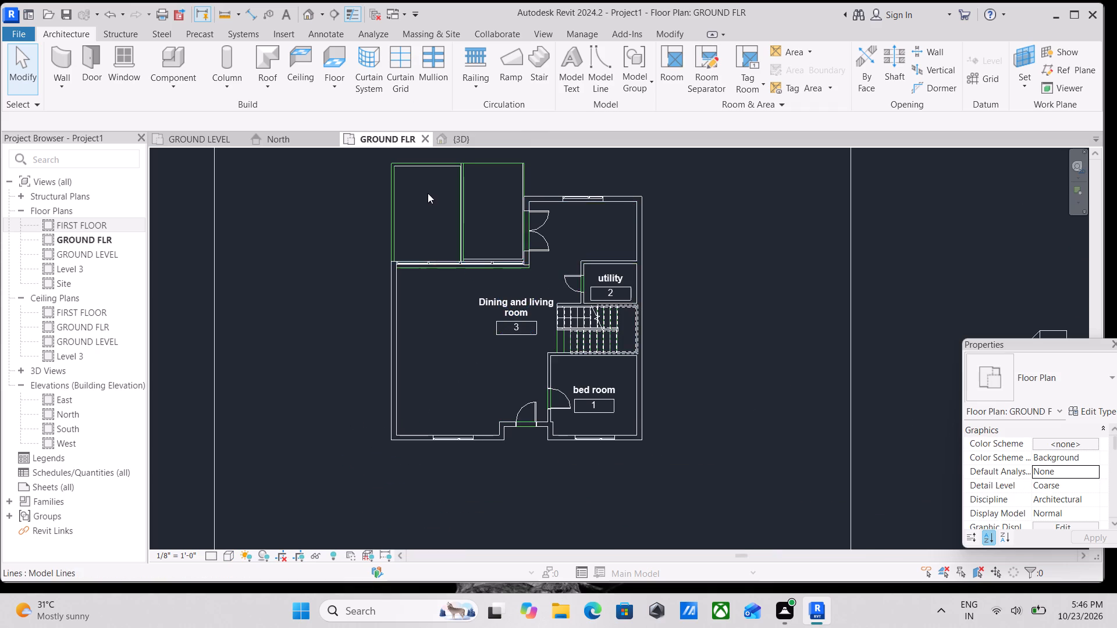
scroll(428, 193, up, 2)
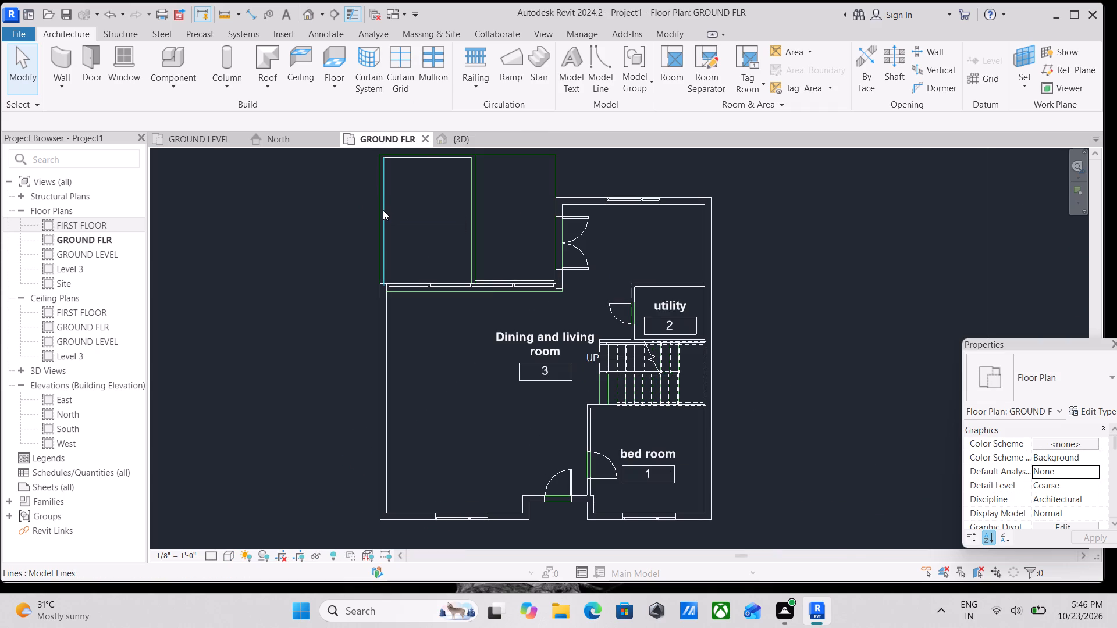
click(383, 210)
text(SA)
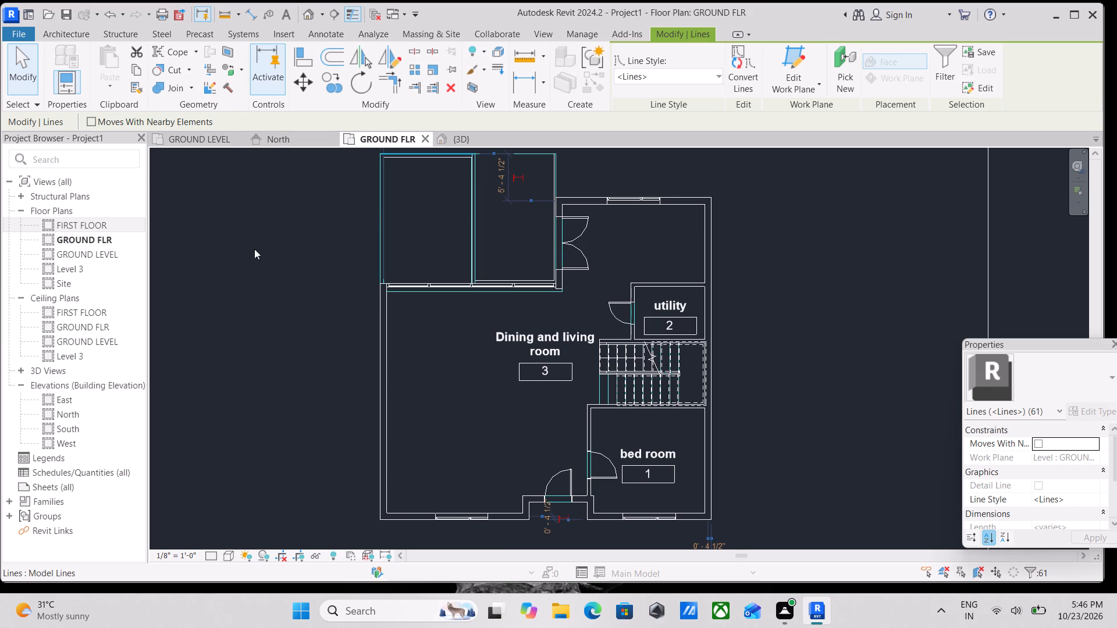
scroll(456, 318, down, 1)
middle_drag(453, 318, 443, 433)
scroll(499, 418, down, 2)
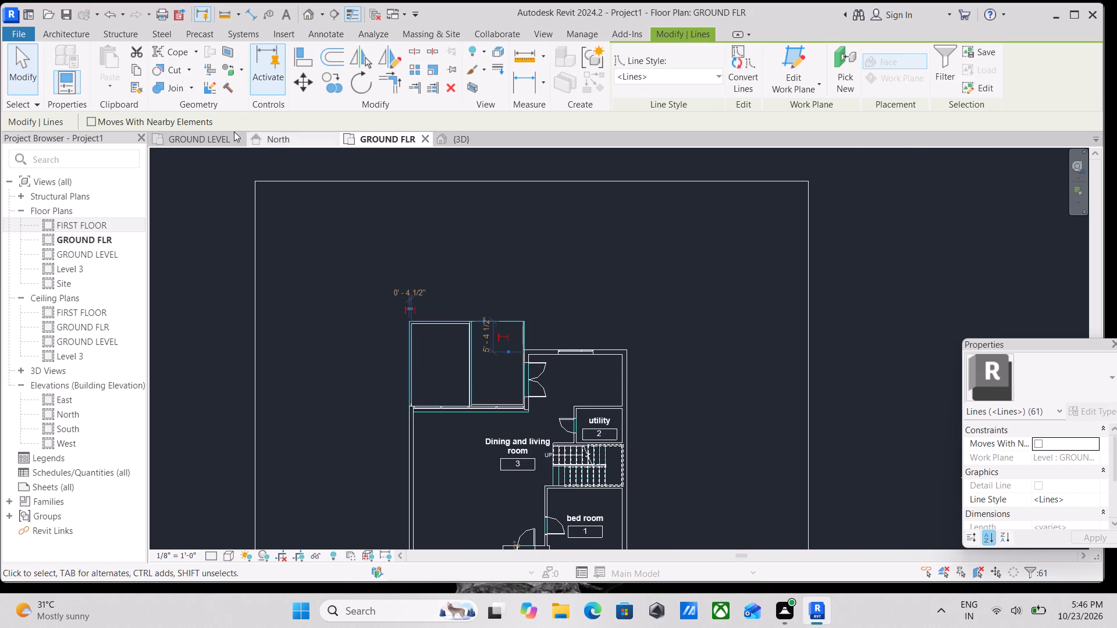
click(134, 70)
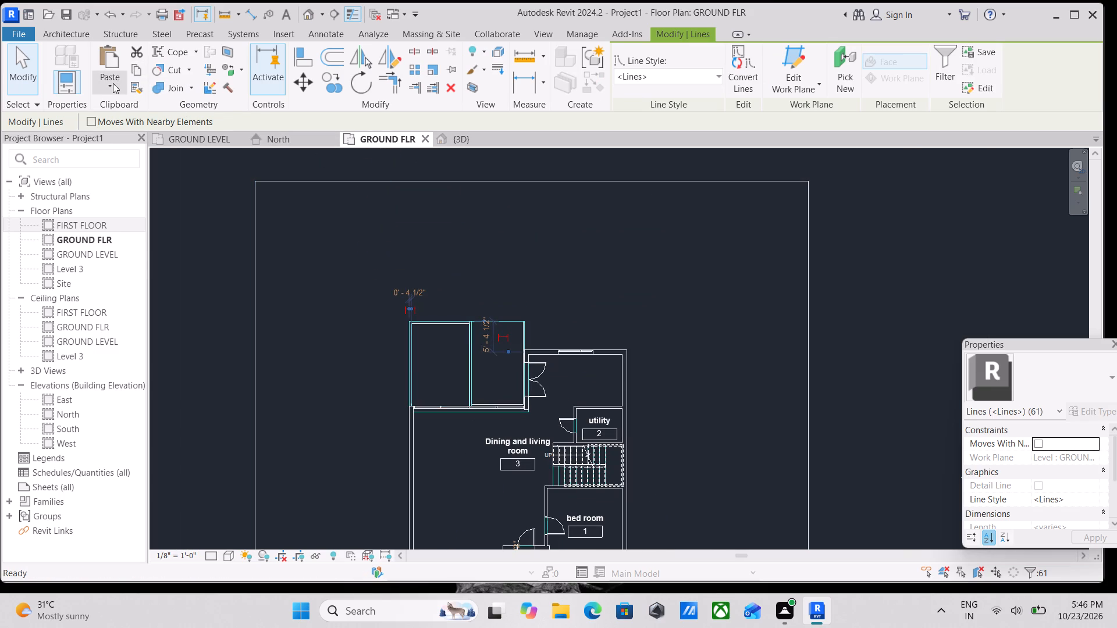
click(113, 83)
click(116, 130)
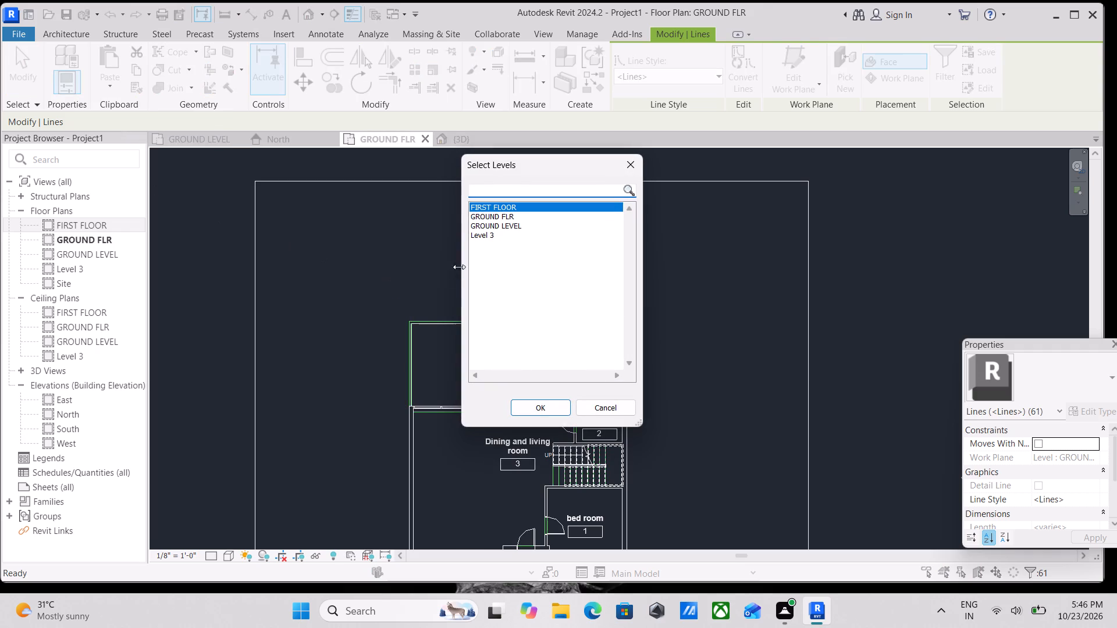
click(539, 409)
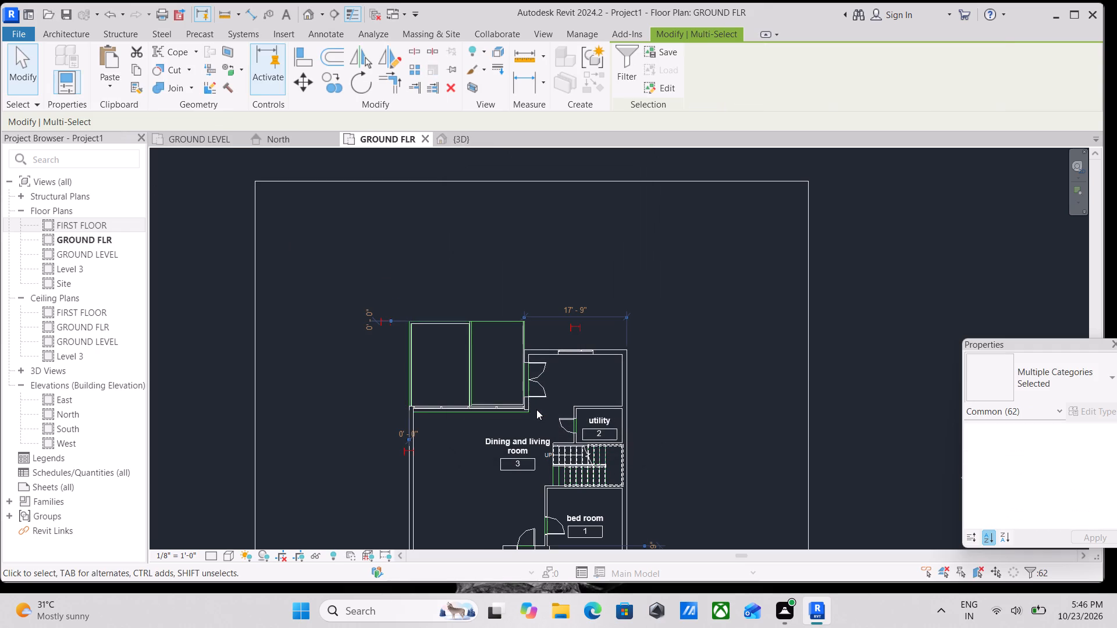
Examine the pasted plan lines at first-floor height above the house in the 3D view, and clear the selection.
scroll(535, 409, down, 5)
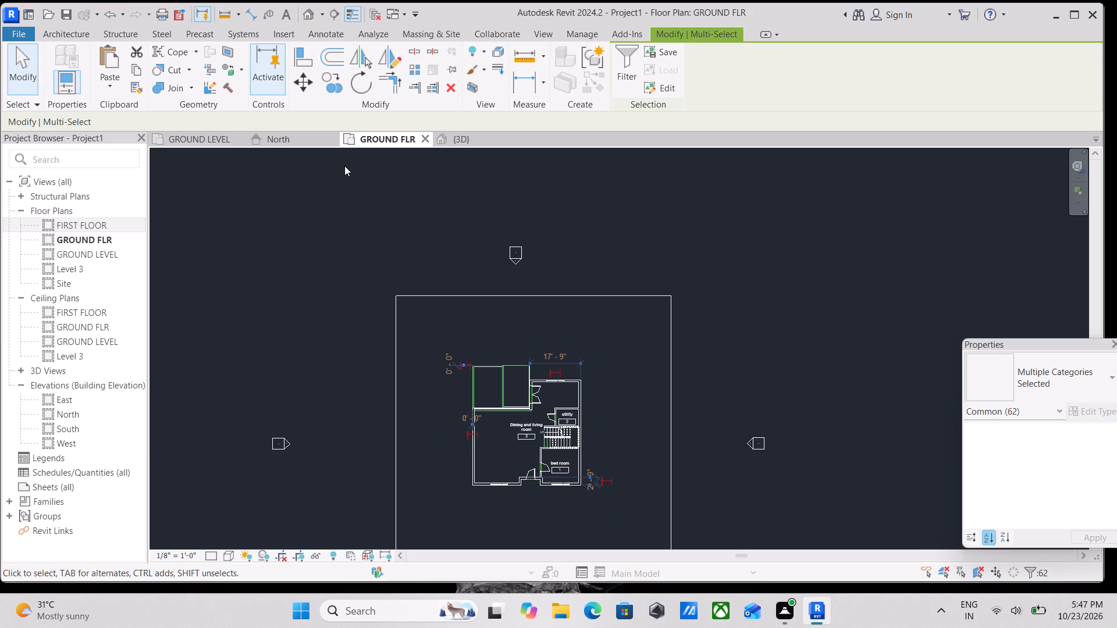
click(457, 137)
scroll(554, 365, down, 2)
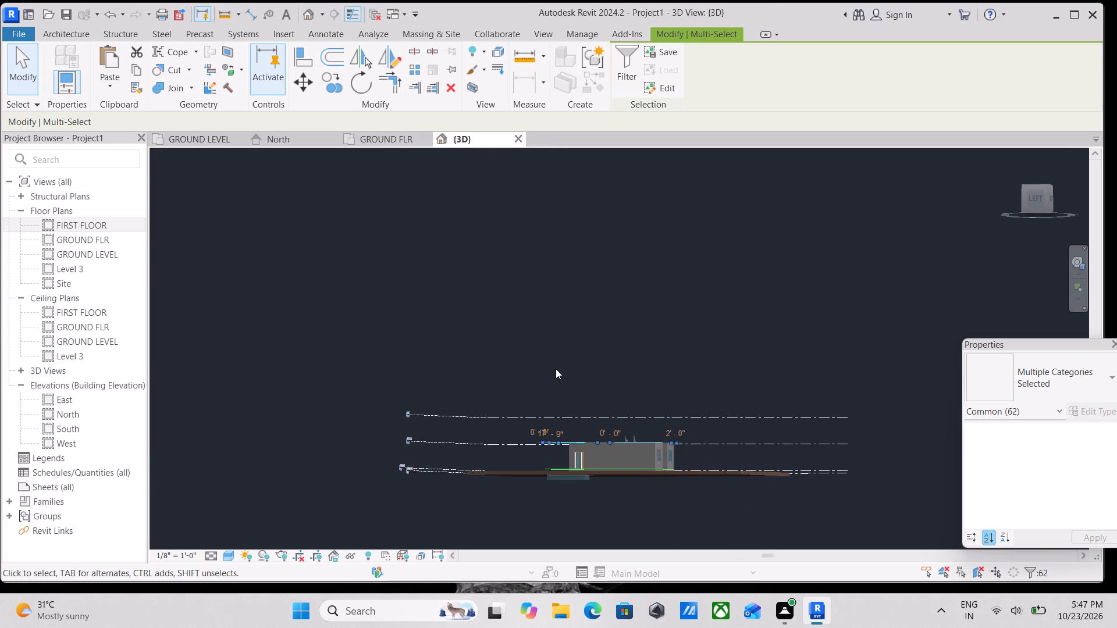
scroll(629, 434, down, 2)
shift+scroll(661, 431, down, 1)
shift+middle_drag(661, 431, 508, 572)
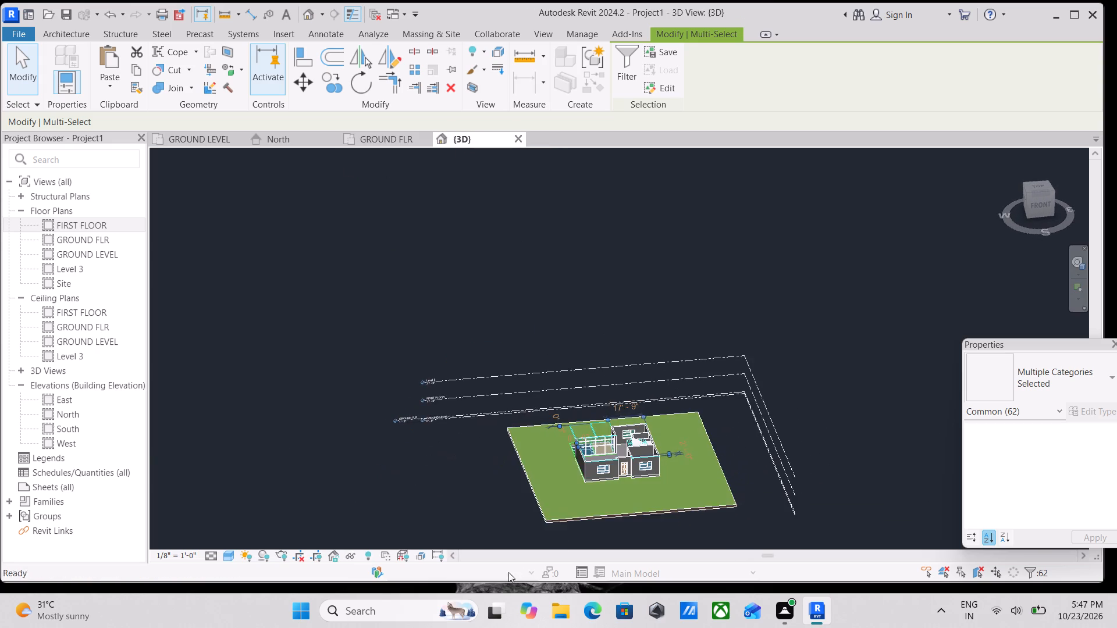
scroll(680, 452, up, 6)
key(Escape)
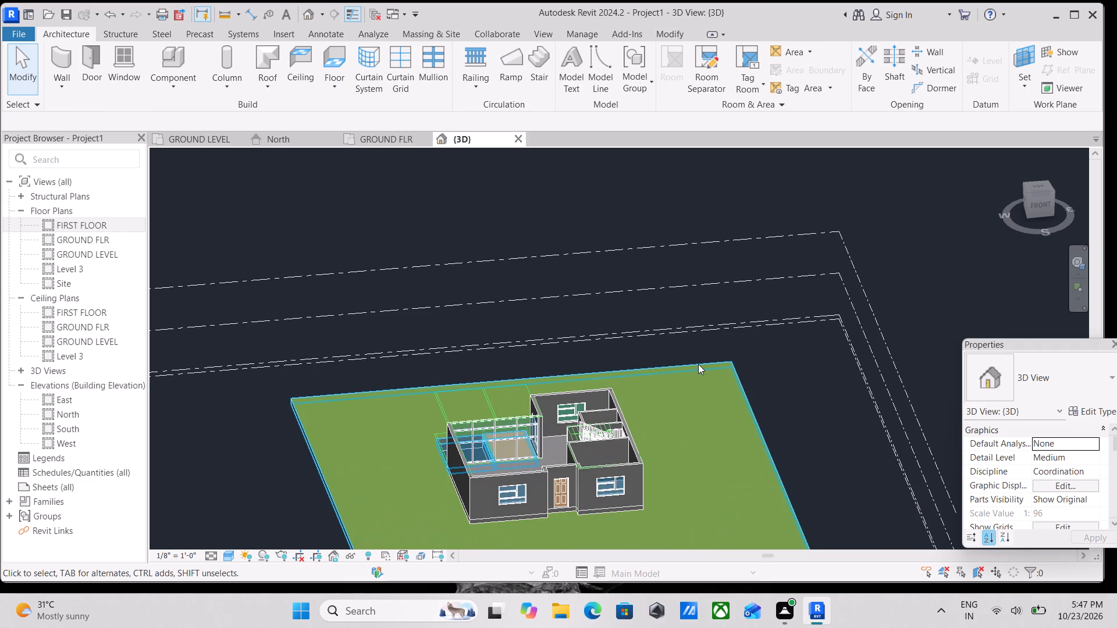
scroll(698, 364, down, 5)
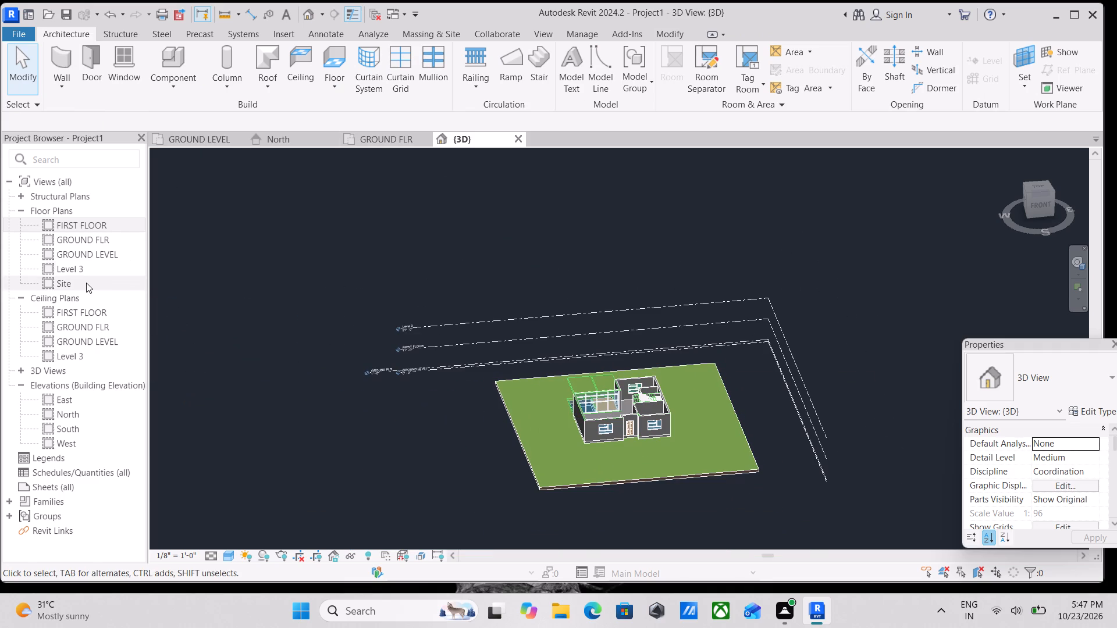
In the FIRST FLOOR plan, delete the two parallel copied lines dividing the pool from the deck.
double_click(76, 226)
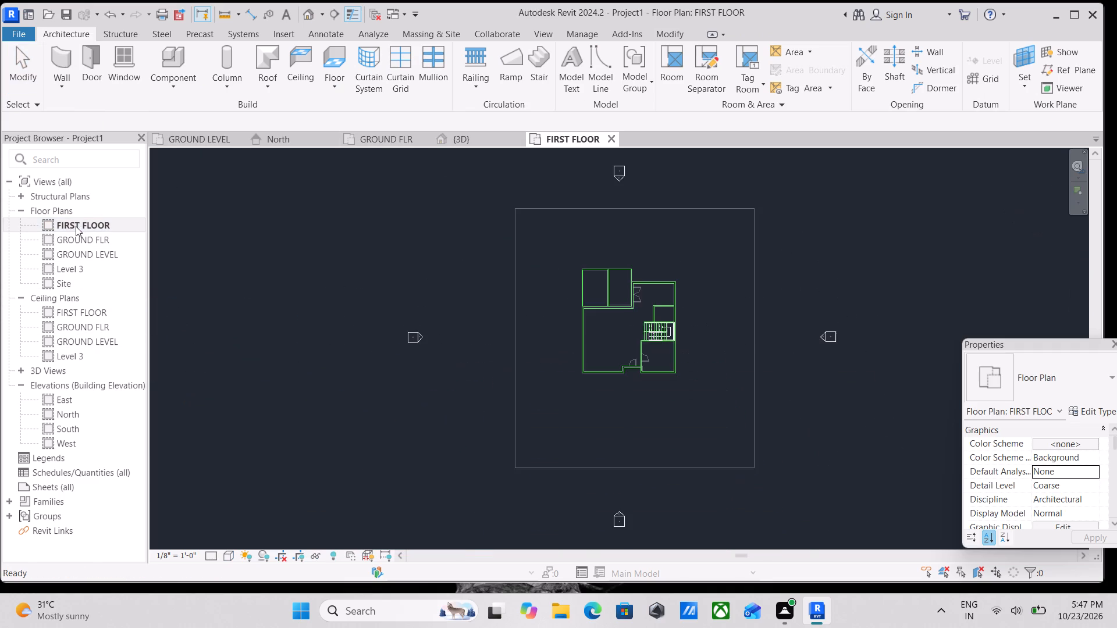
scroll(685, 343, up, 9)
middle_drag(618, 258, 678, 374)
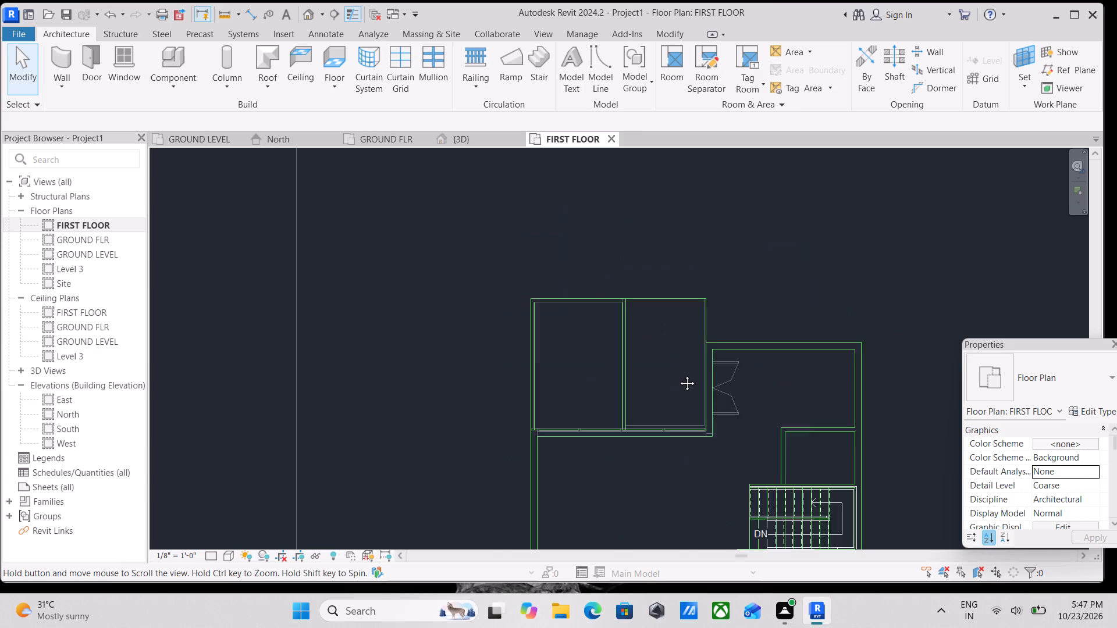
middle_drag(678, 374, 678, 375)
scroll(636, 338, up, 4)
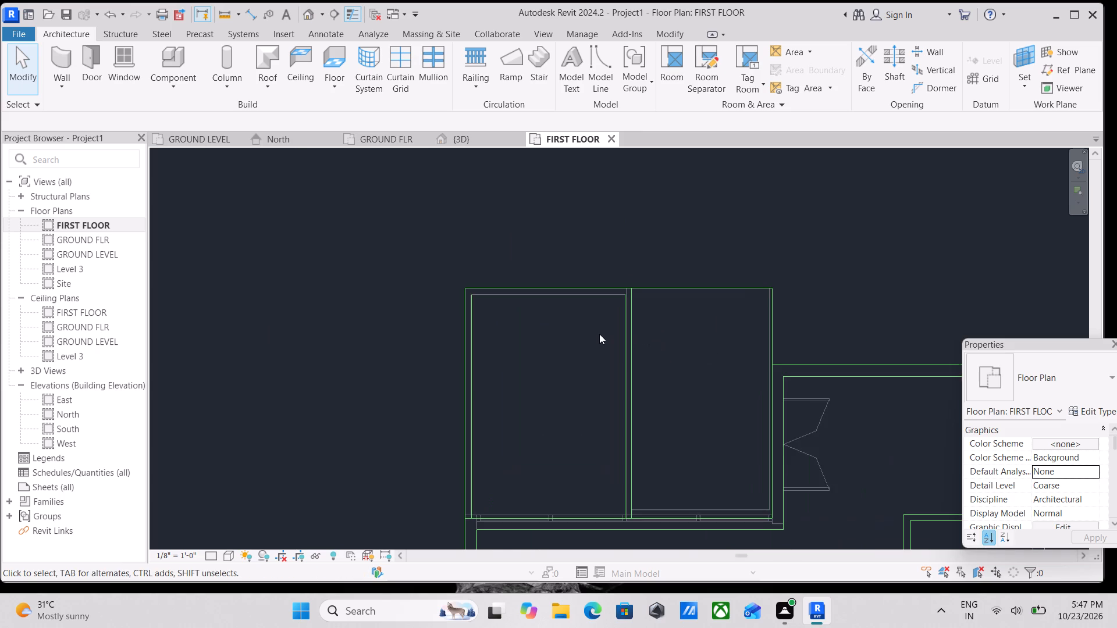
scroll(614, 324, up, 3)
scroll(614, 324, down, 5)
middle_drag(614, 324, 638, 256)
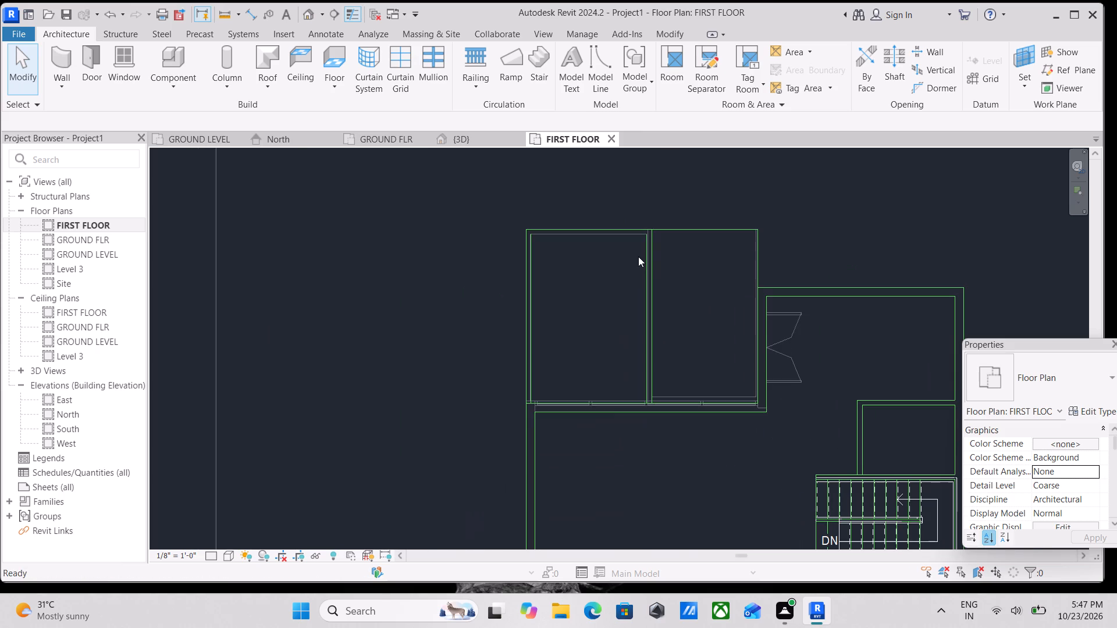
click(648, 280)
right_click(648, 280)
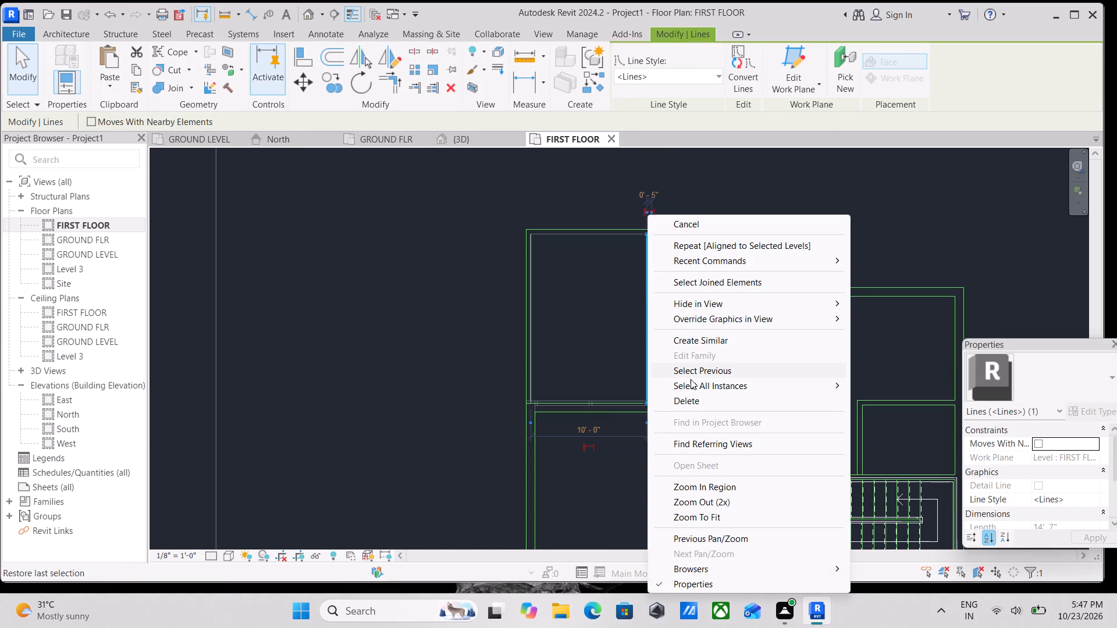
click(689, 399)
click(653, 291)
right_click(653, 291)
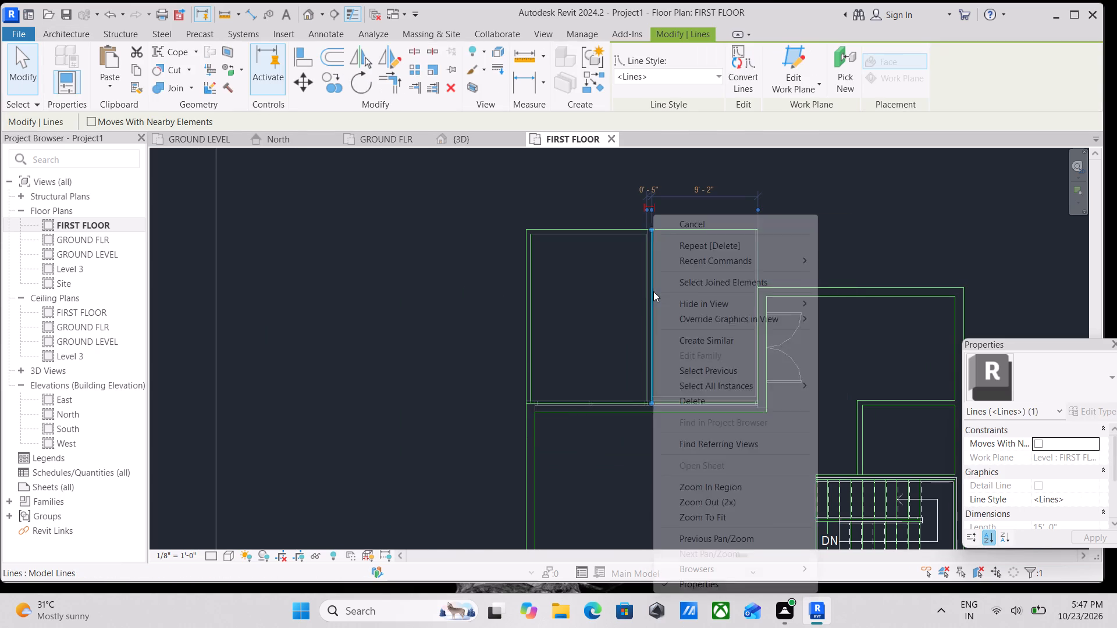
click(721, 401)
Delete the deck's copied outer-end line and its 5' side line projecting beyond the house wall.
click(653, 226)
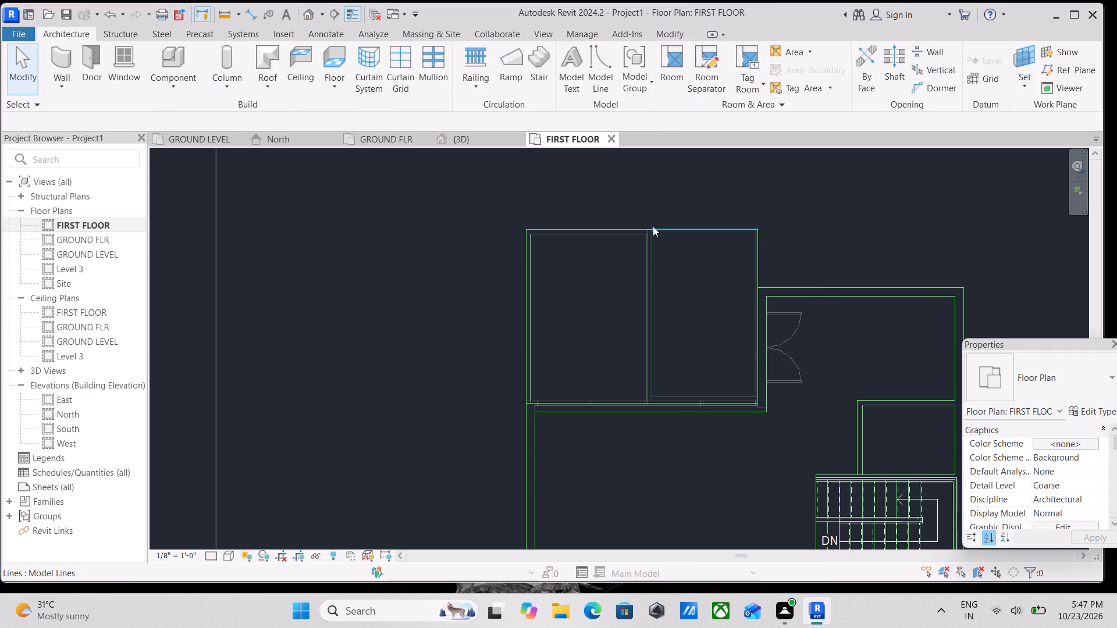
right_click(653, 226)
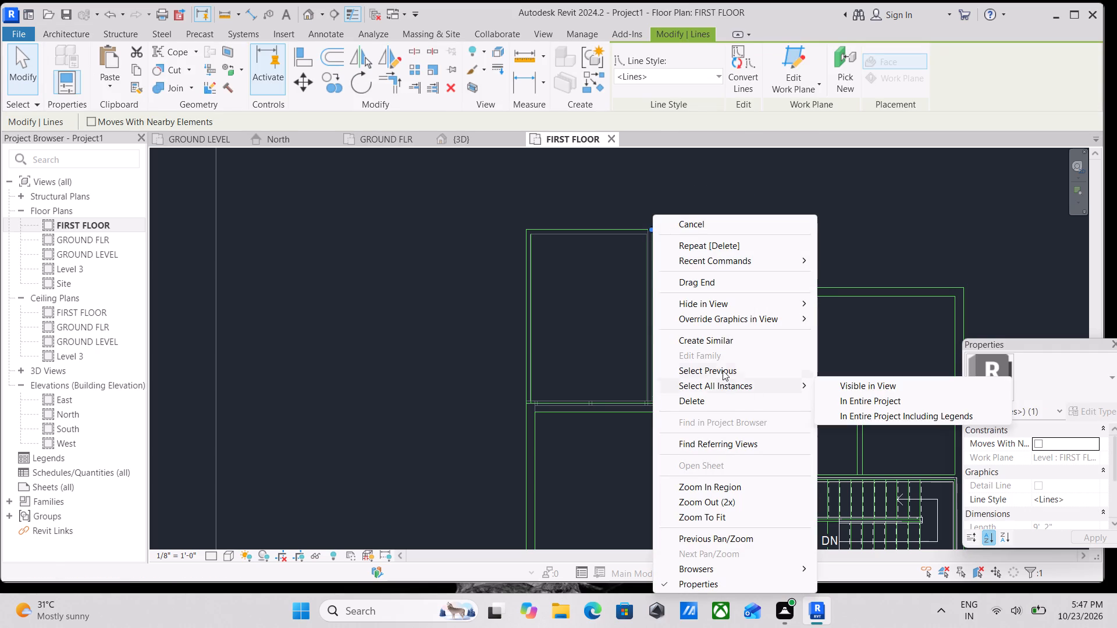
click(718, 398)
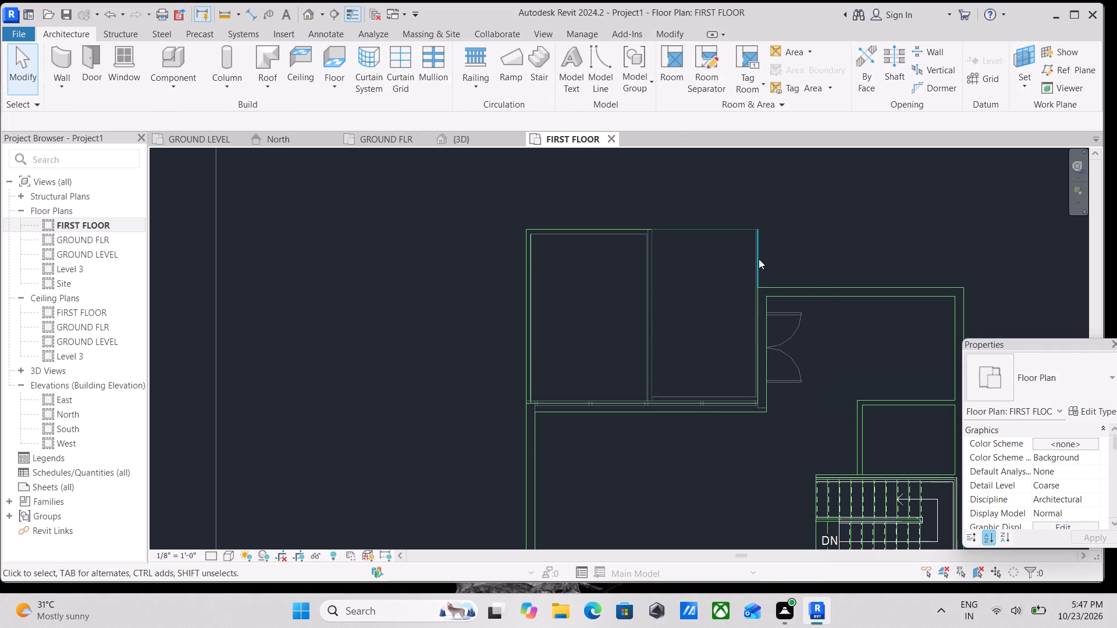
click(759, 259)
right_click(759, 259)
click(807, 404)
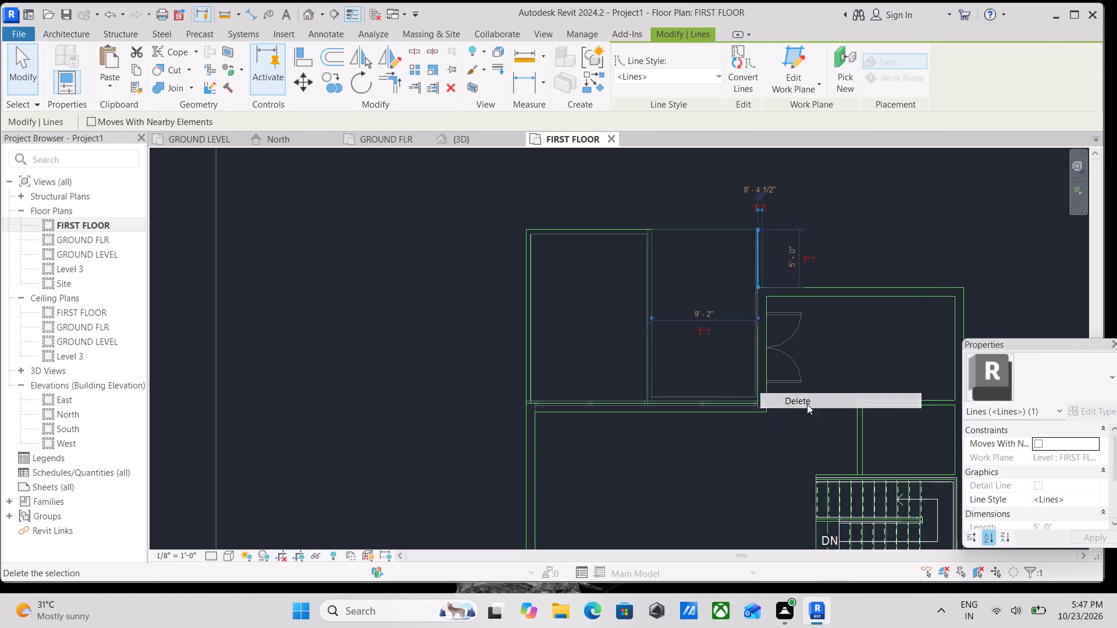
Delete the pool's copied outer-end line and its inner and outer side lines from the first-floor plan.
click(603, 227)
right_click(603, 227)
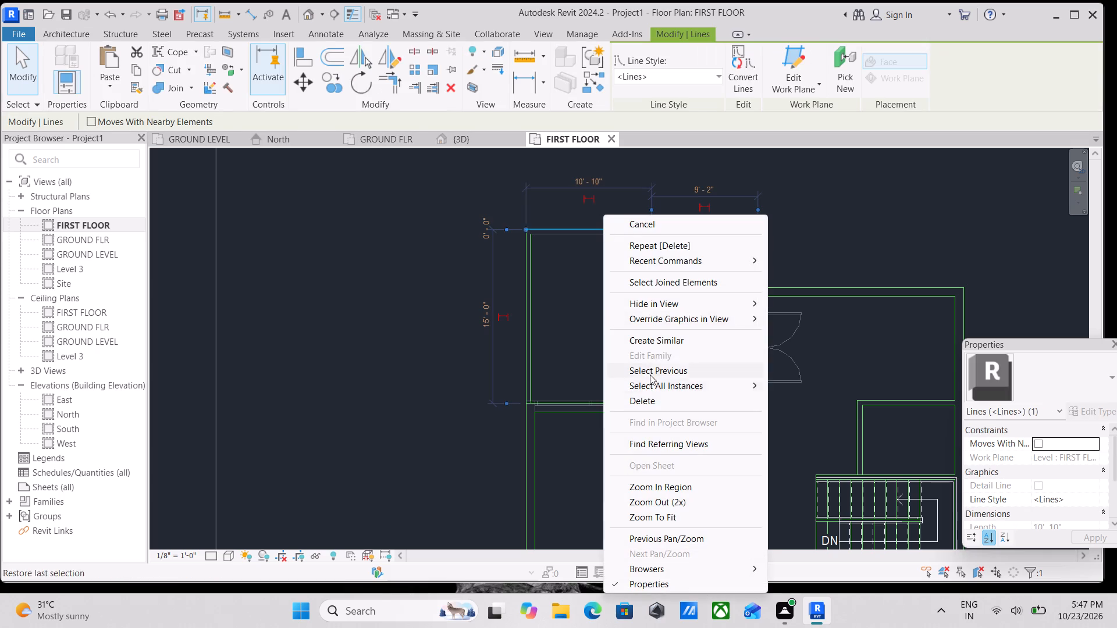
click(649, 405)
click(529, 328)
right_click(529, 328)
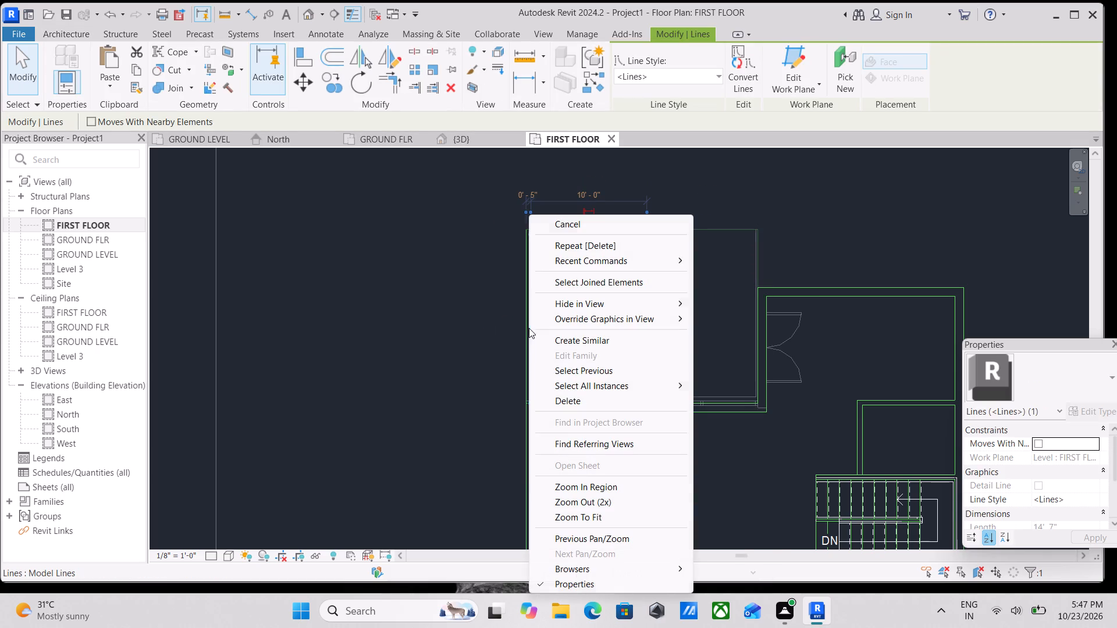
click(581, 406)
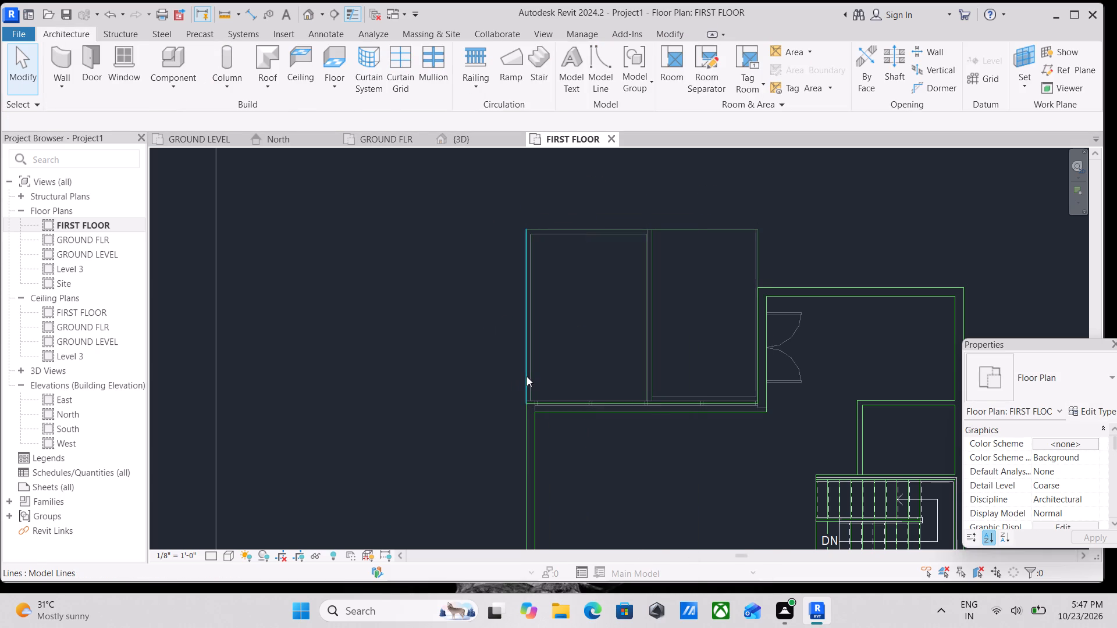
click(527, 376)
right_click(527, 376)
click(579, 403)
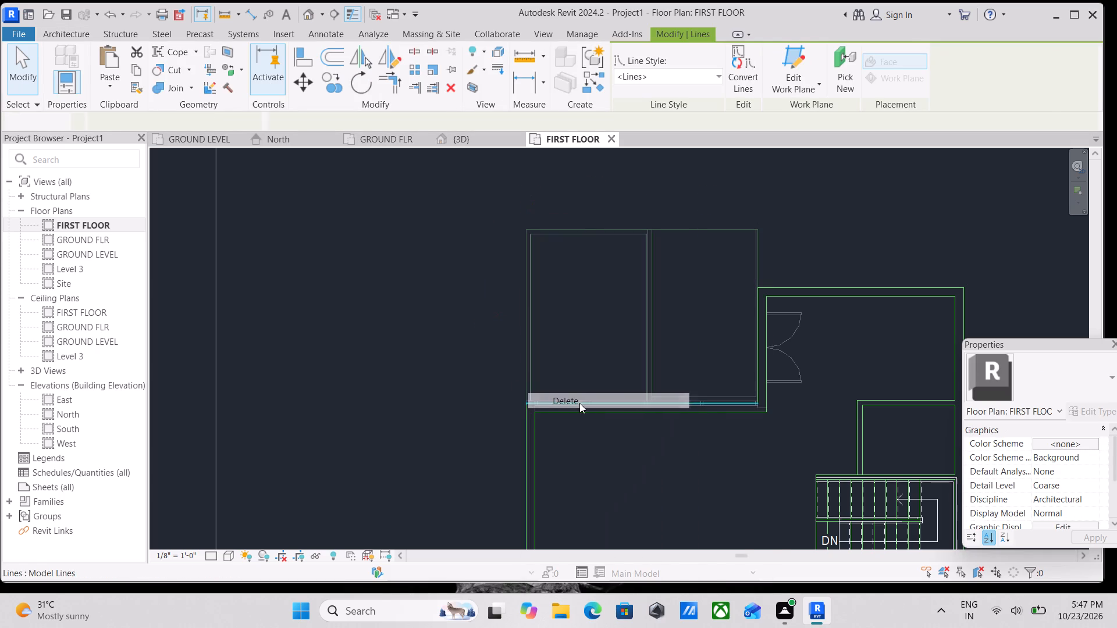
scroll(666, 433, up, 2)
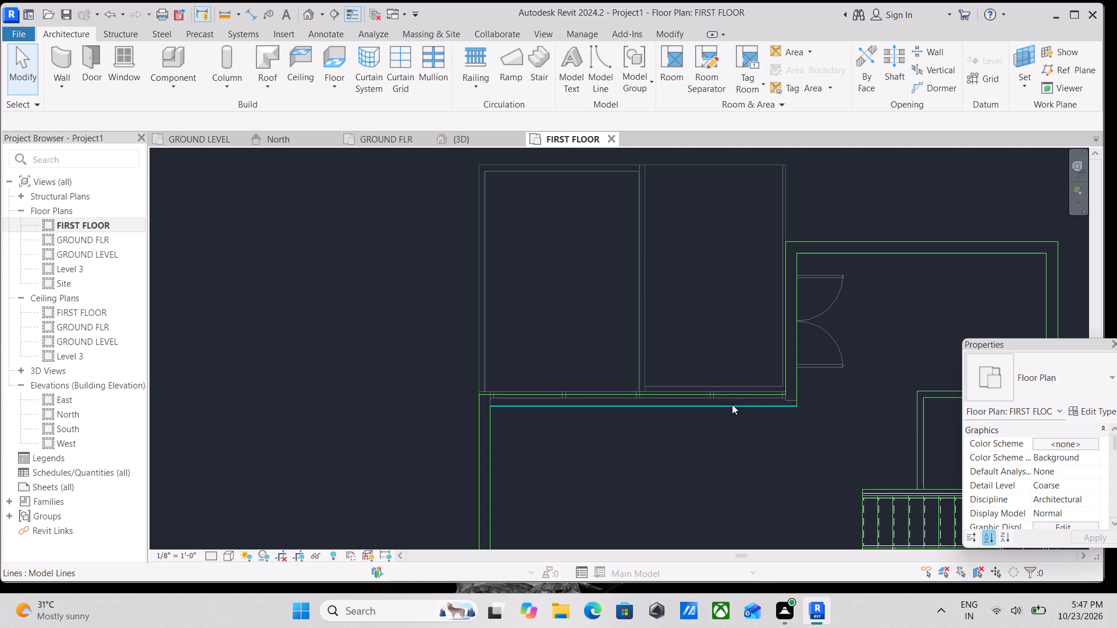
Delete the inner and outer copied lines of the house wall facing the pool and deck.
click(732, 404)
right_click(732, 404)
click(794, 208)
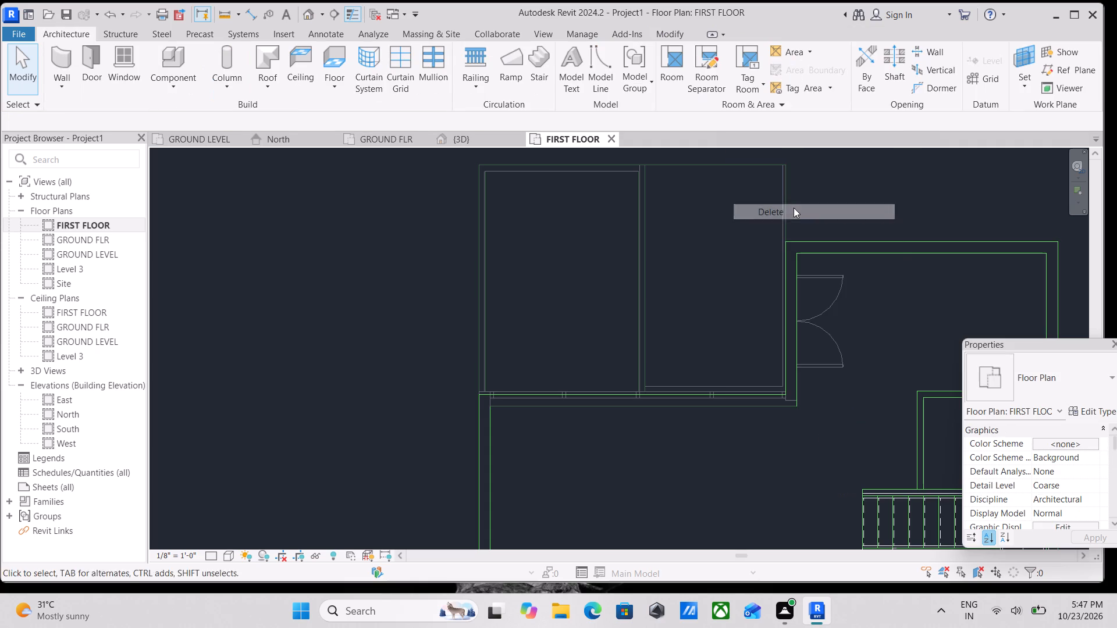
scroll(732, 405, up, 1)
click(727, 390)
right_click(727, 390)
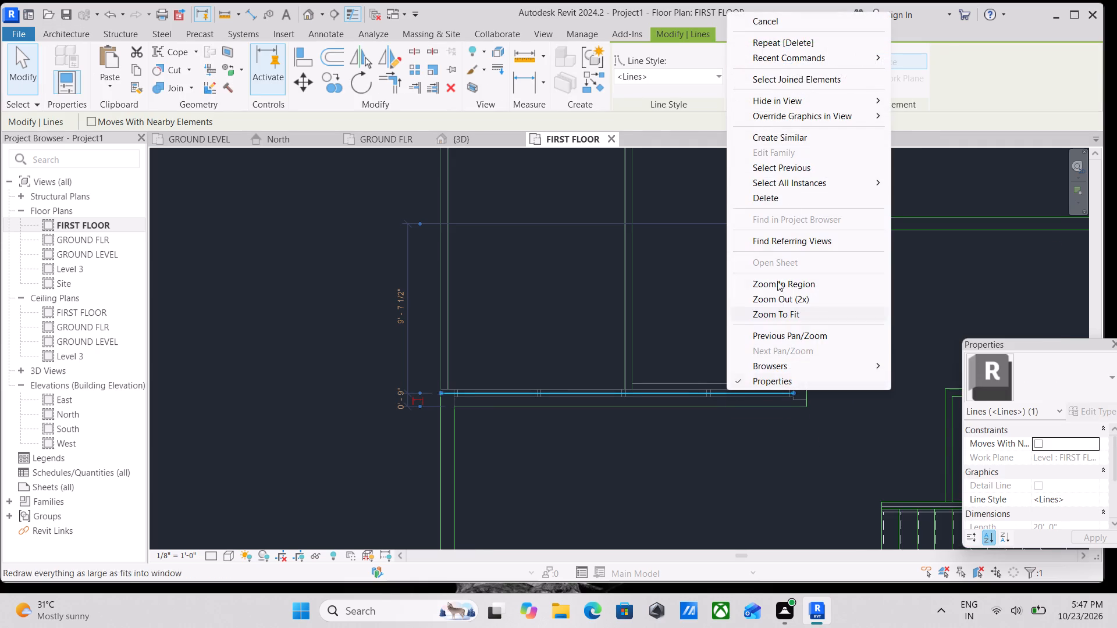
click(793, 198)
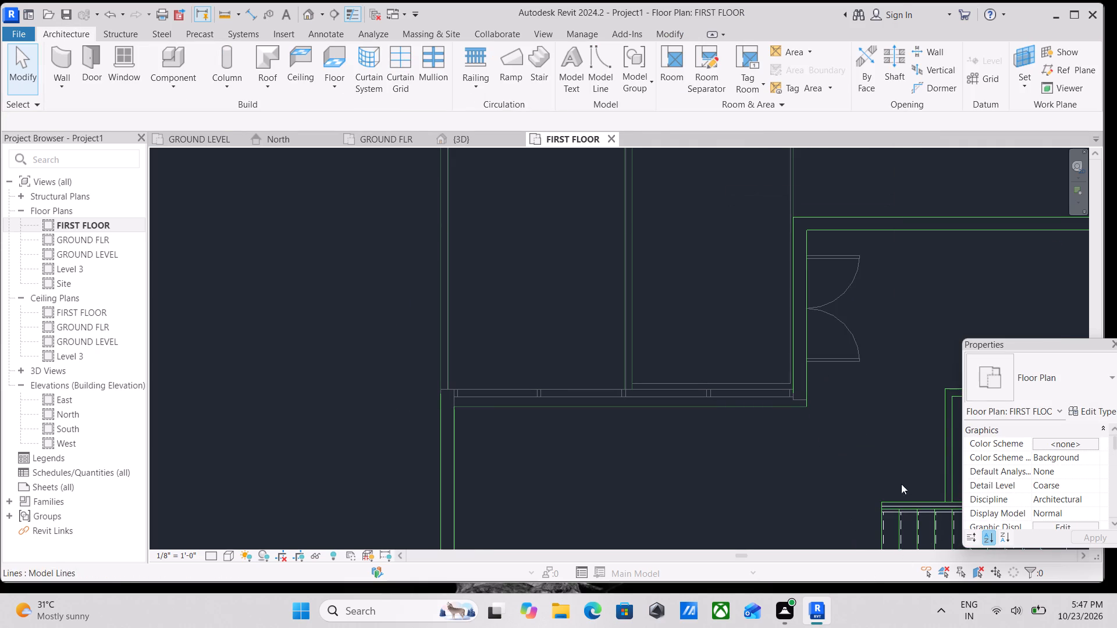
Set the first-floor plan's underlay base level to None.
scroll(1068, 460, down, 5)
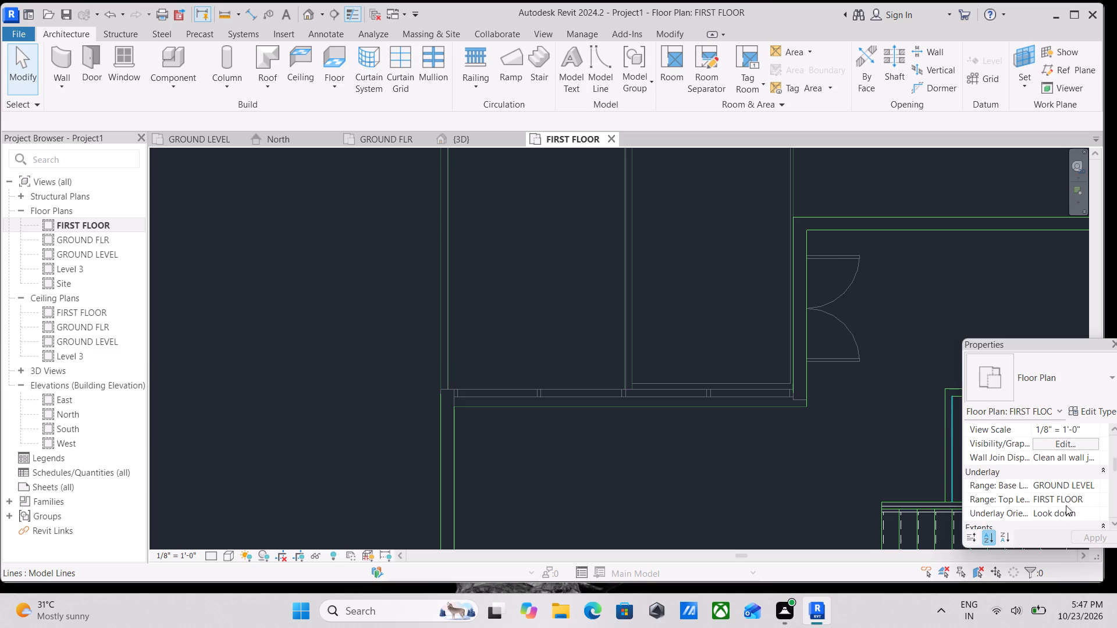
click(1091, 484)
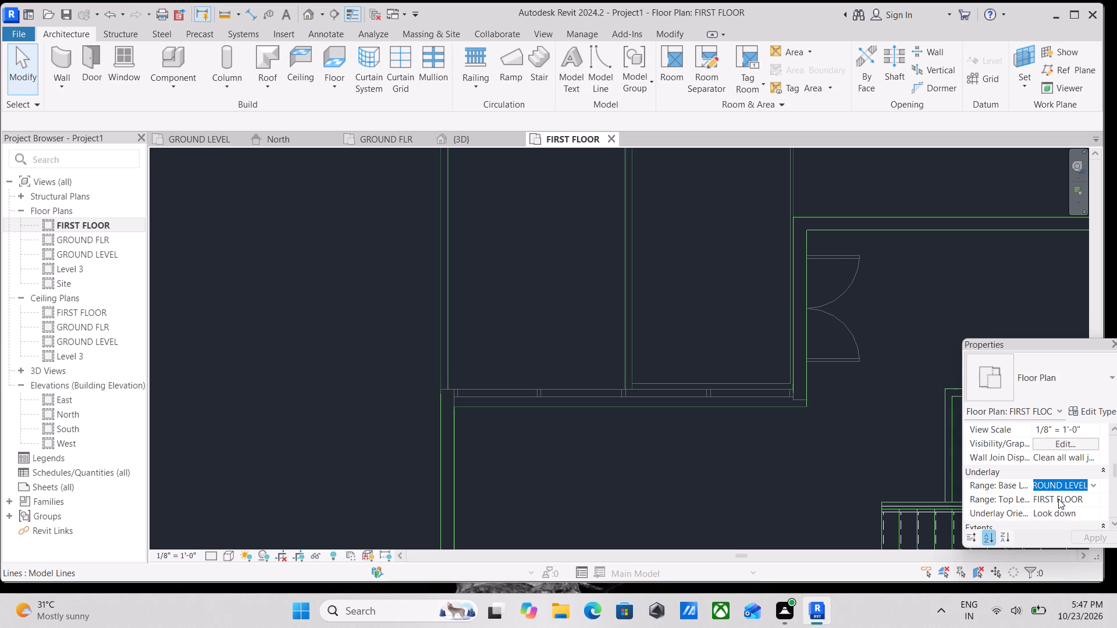
click(1058, 499)
scroll(784, 403, down, 3)
scroll(728, 405, down, 2)
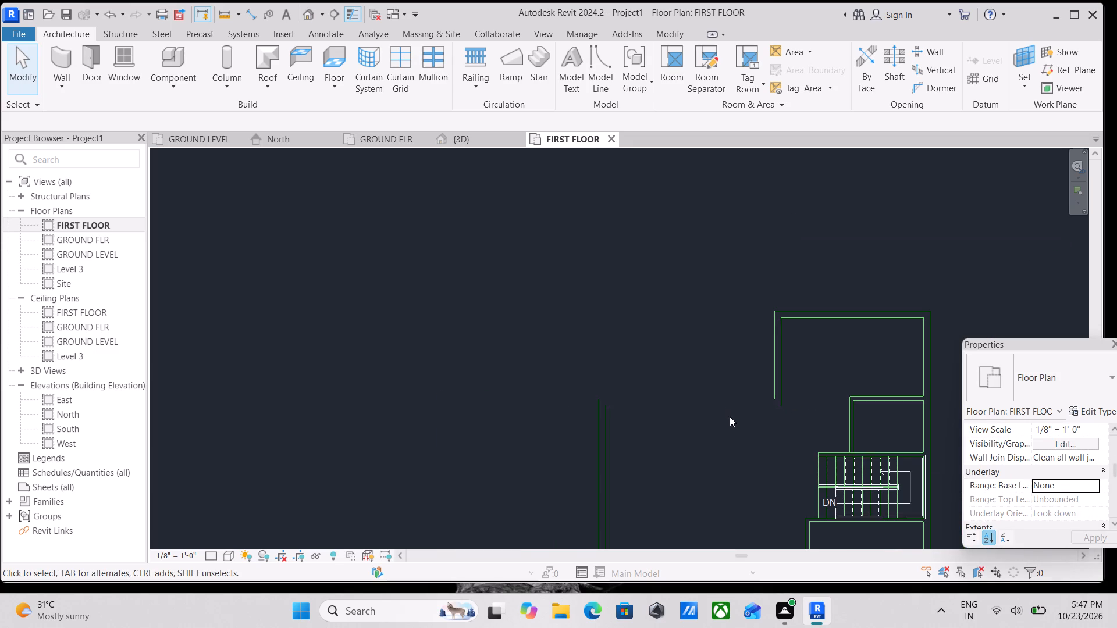
Delete the two parallel copied lines of the recessed south wall between the large room and the room south of the stairs.
scroll(760, 421, down, 2)
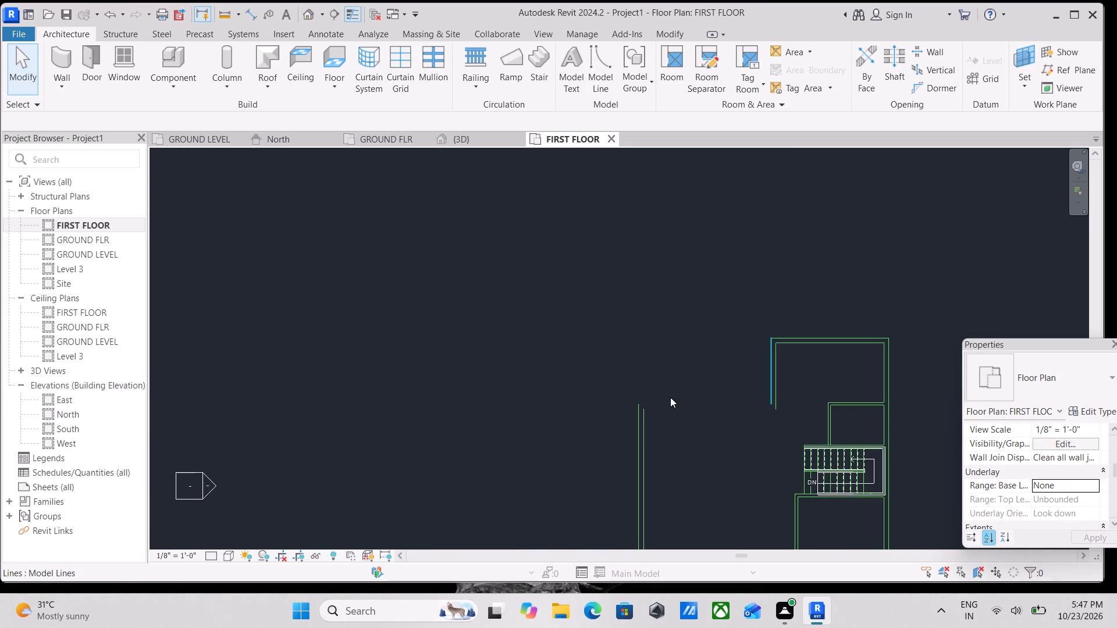
scroll(668, 398, up, 2)
middle_drag(763, 416, 614, 365)
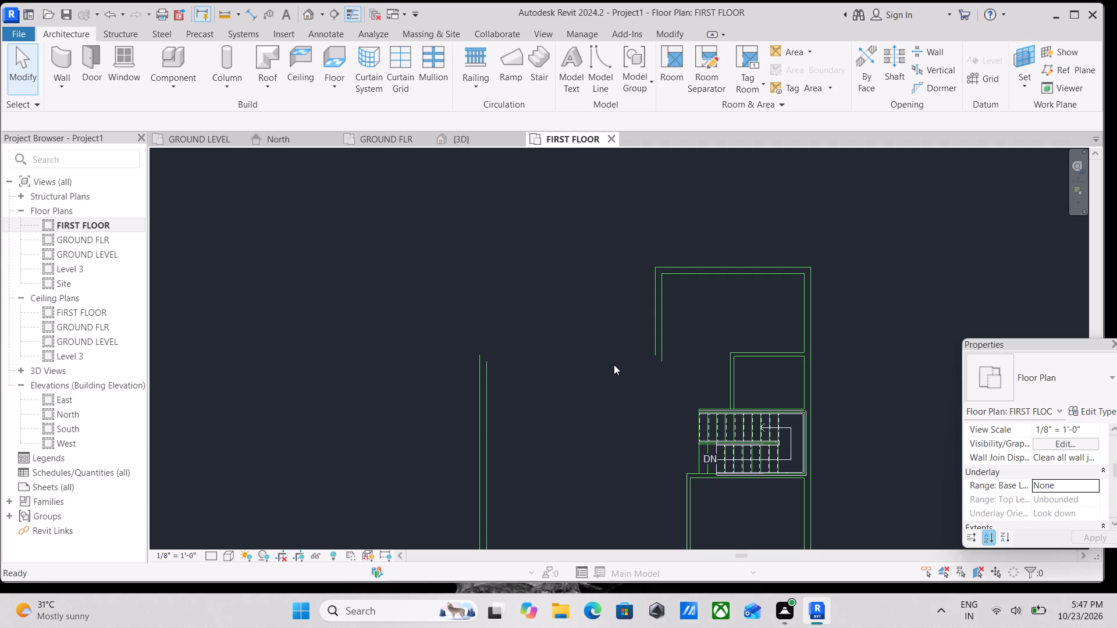
scroll(614, 365, down, 2)
middle_drag(614, 365, 638, 298)
middle_drag(674, 445, 802, 422)
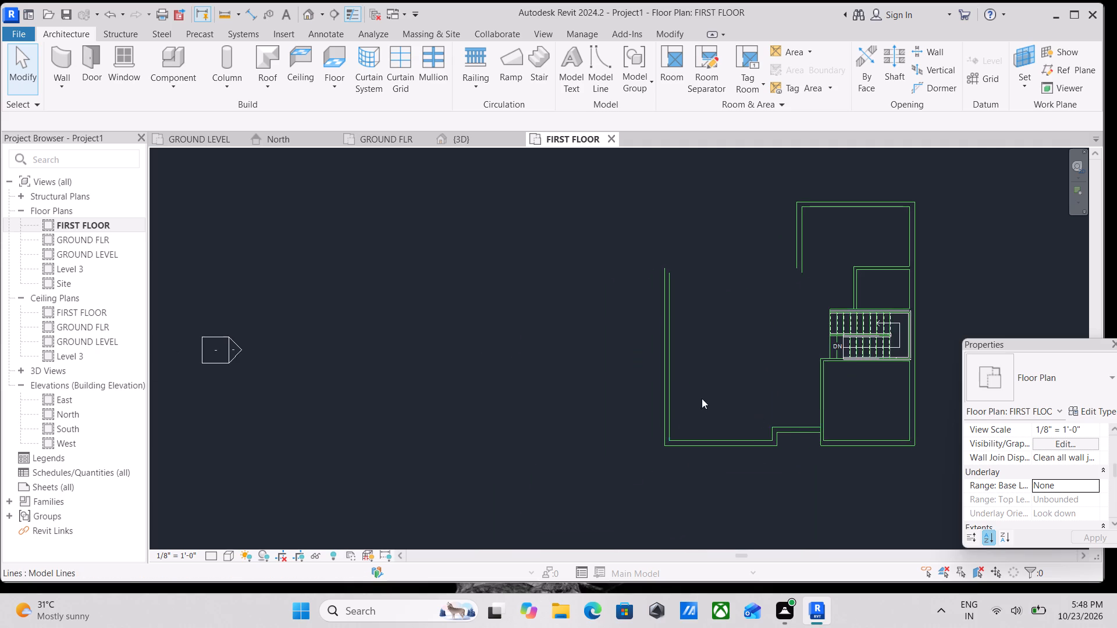
scroll(671, 388, up, 2)
middle_drag(825, 418, 721, 414)
scroll(721, 434, up, 2)
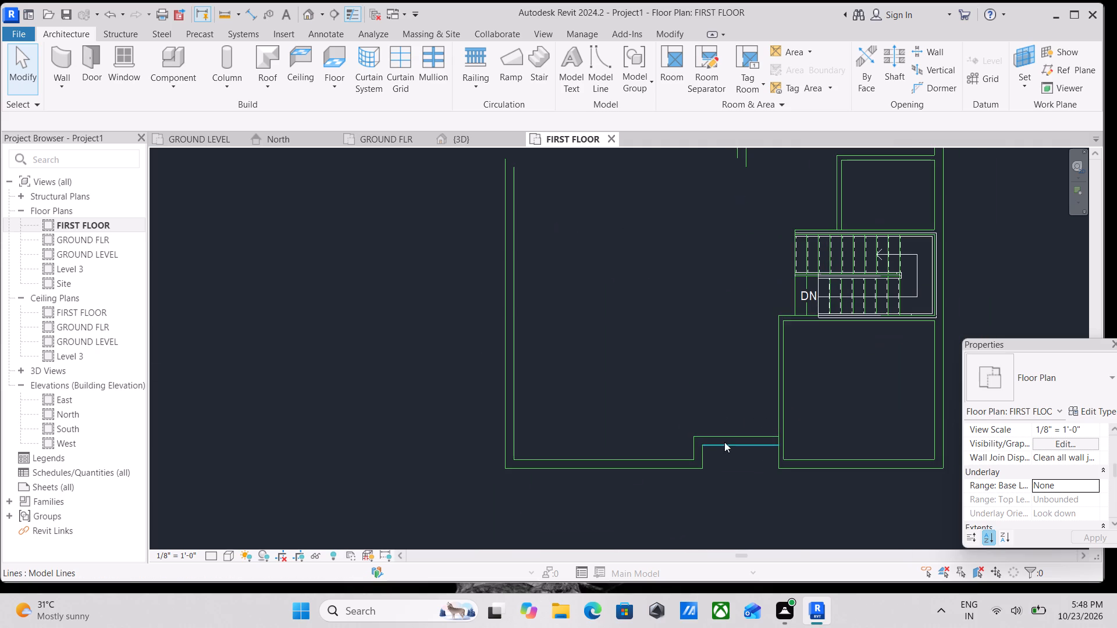
click(728, 438)
right_click(728, 438)
click(765, 241)
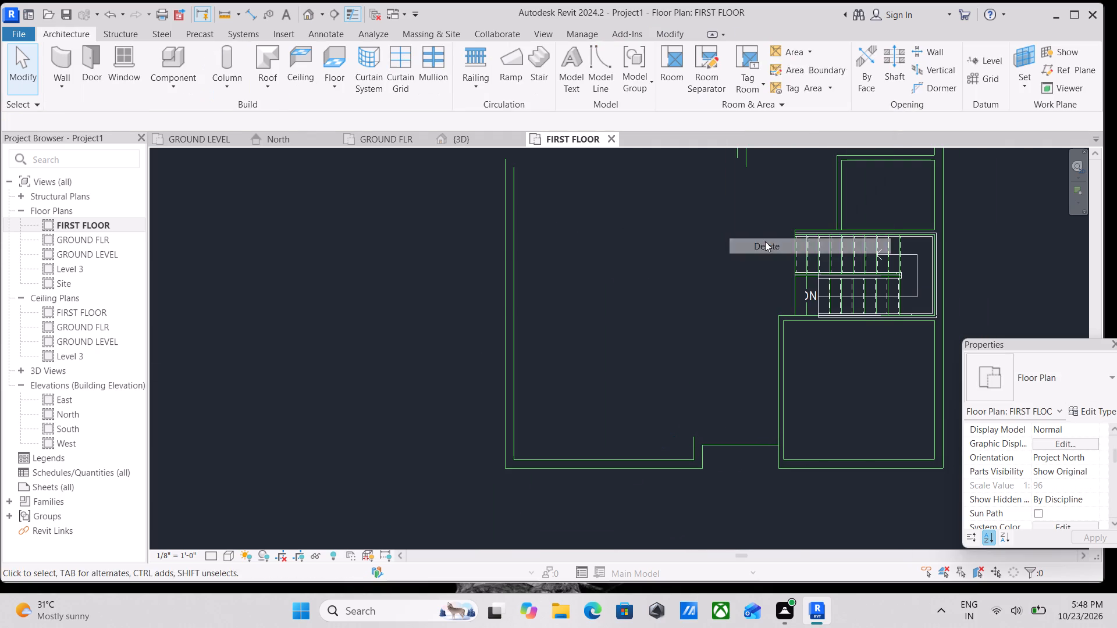
click(758, 444)
right_click(758, 444)
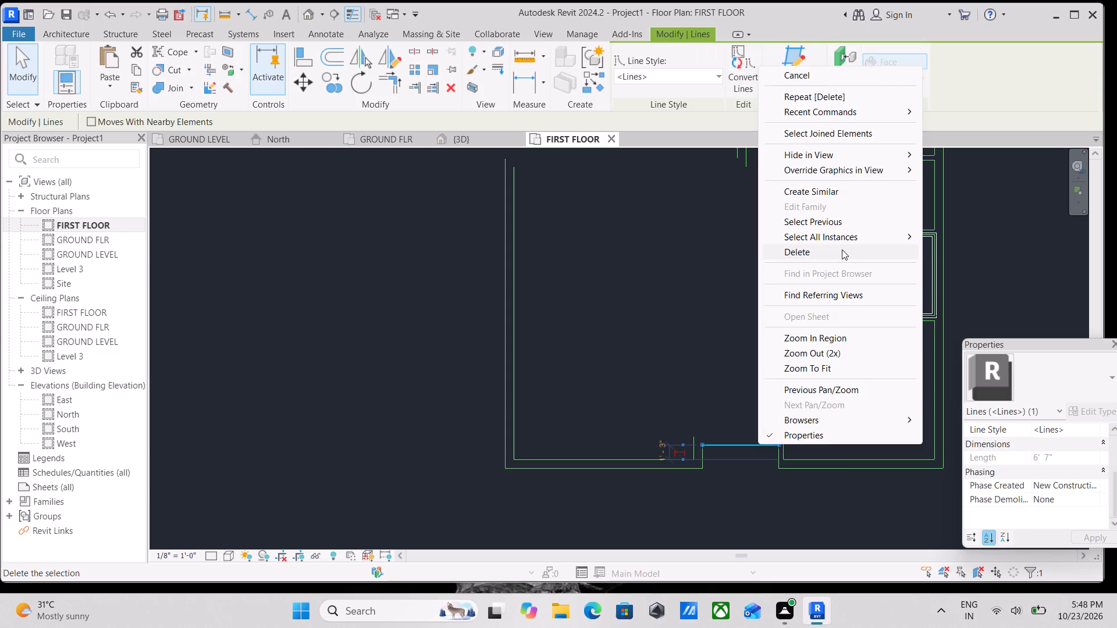
click(842, 249)
Delete the two short return lines where the large room's south wall steps into the former recess.
scroll(699, 474, up, 2)
click(710, 448)
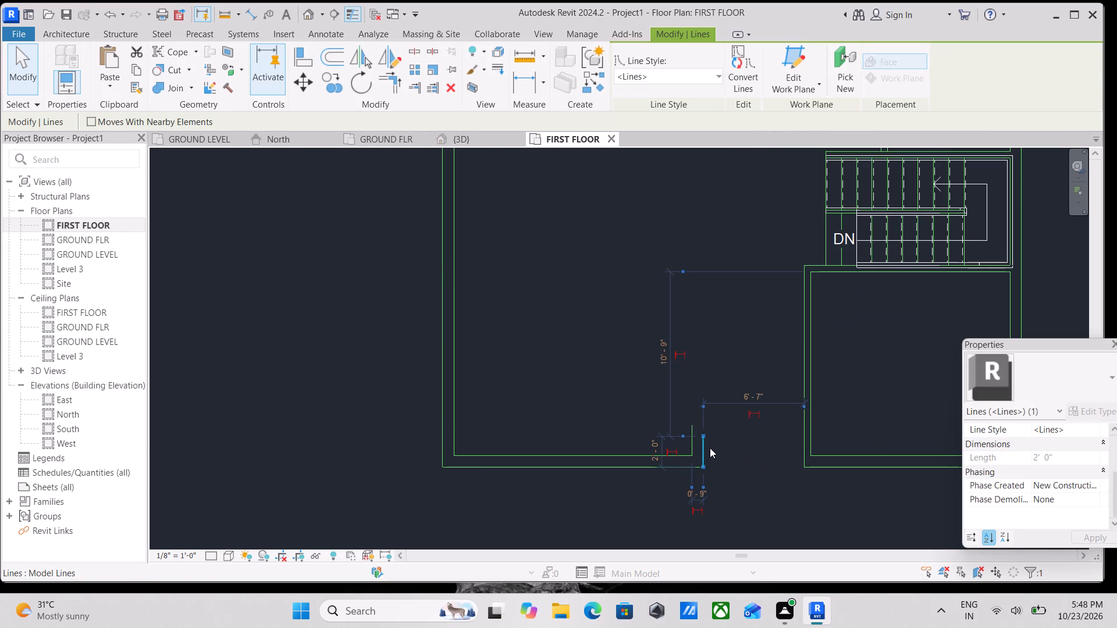
right_click(710, 448)
click(824, 248)
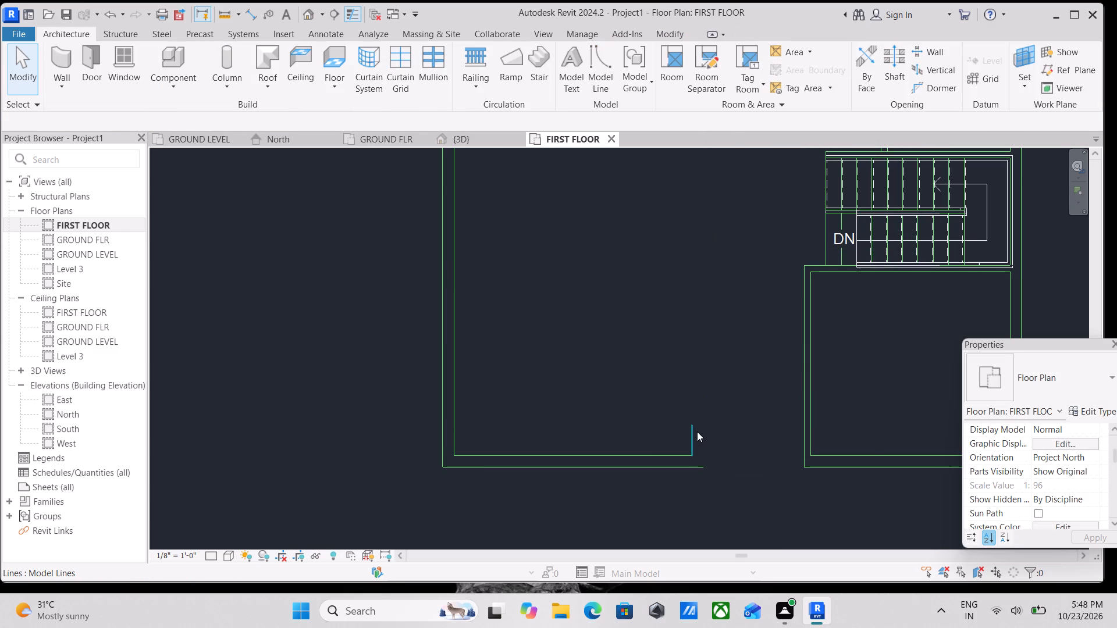
click(697, 431)
right_click(697, 431)
click(809, 242)
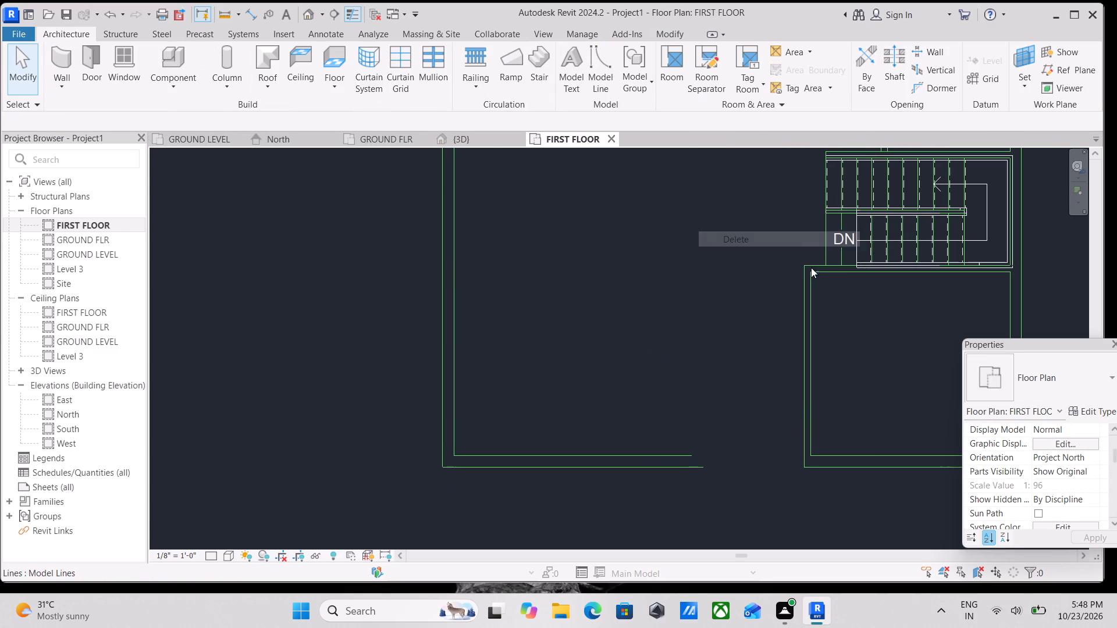
Extend the large room's outer and inner south wall lines east to meet the wall line of the room south of the stairs.
click(685, 464)
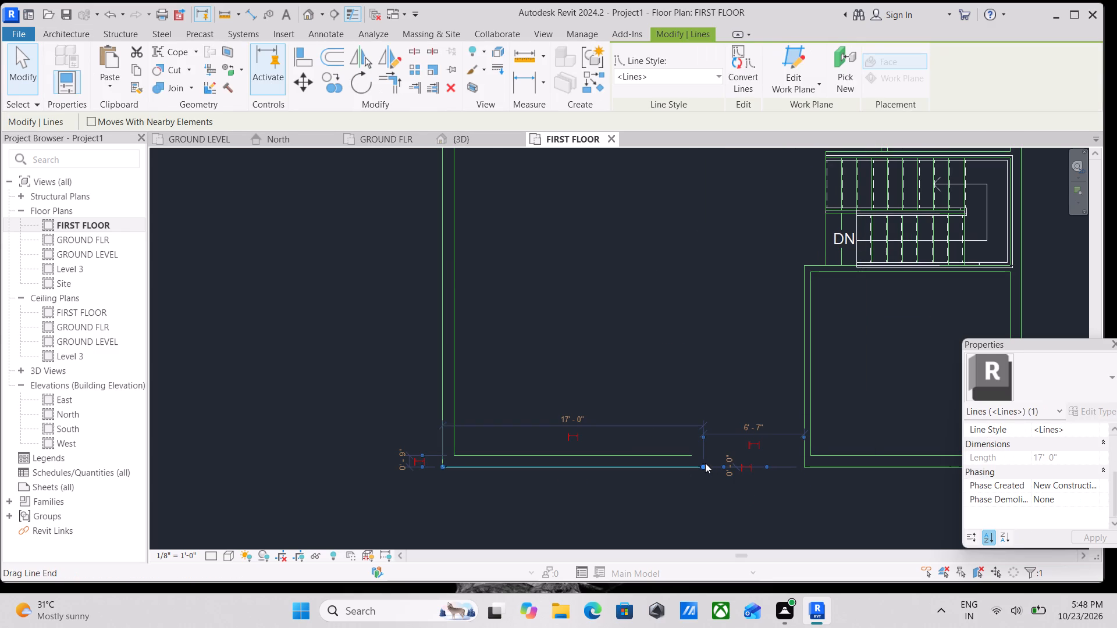
drag(704, 465, 803, 465)
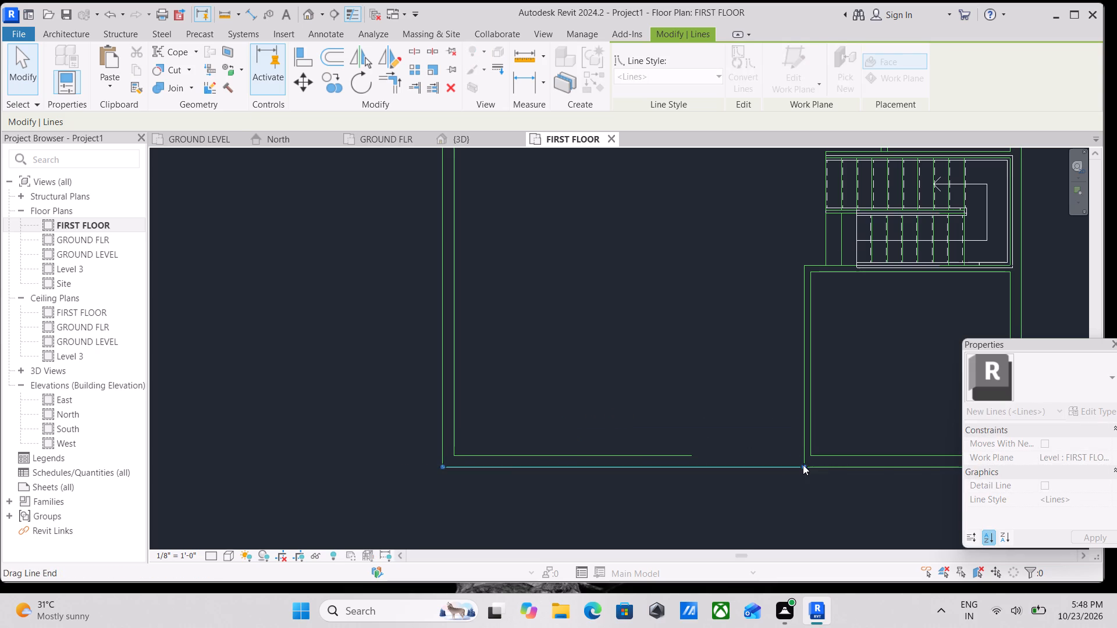
click(686, 452)
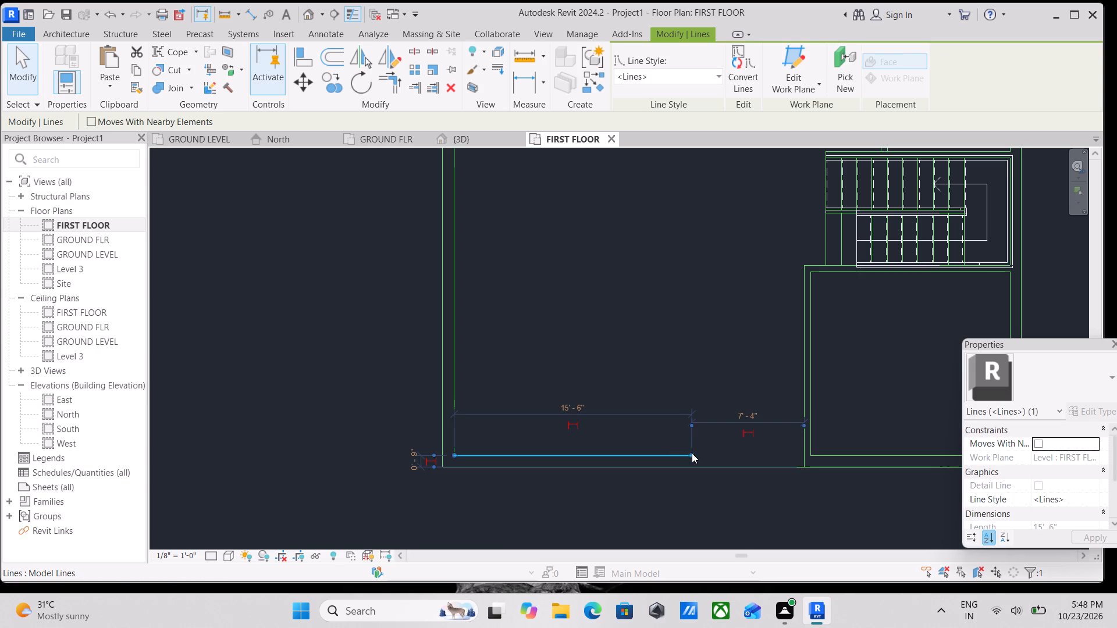
drag(692, 453, 804, 454)
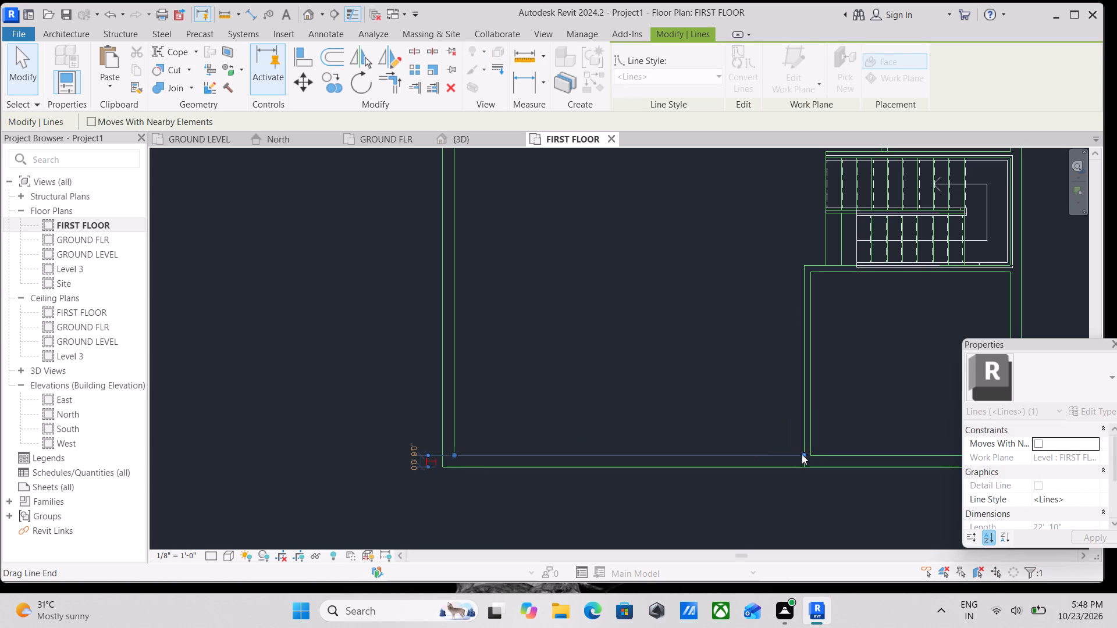
scroll(734, 436, down, 2)
middle_drag(734, 436, 785, 473)
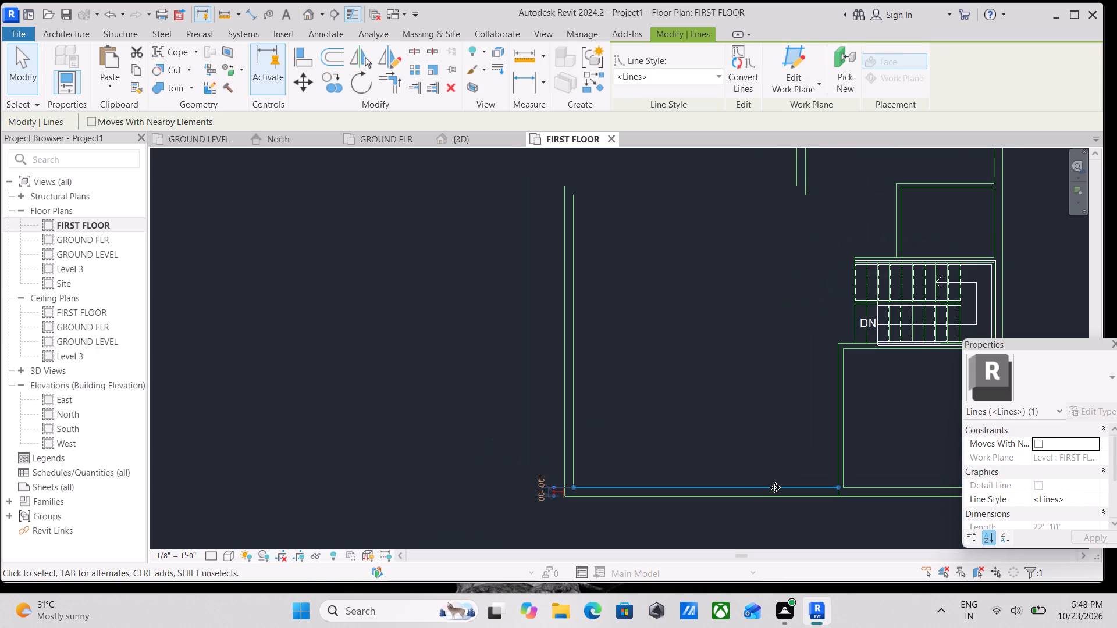
key(Escape)
Draw the outer wall line 20' west from the north room's corner, then south to the end of the west wall's outer line.
scroll(716, 380, down, 2)
middle_drag(716, 380, 703, 465)
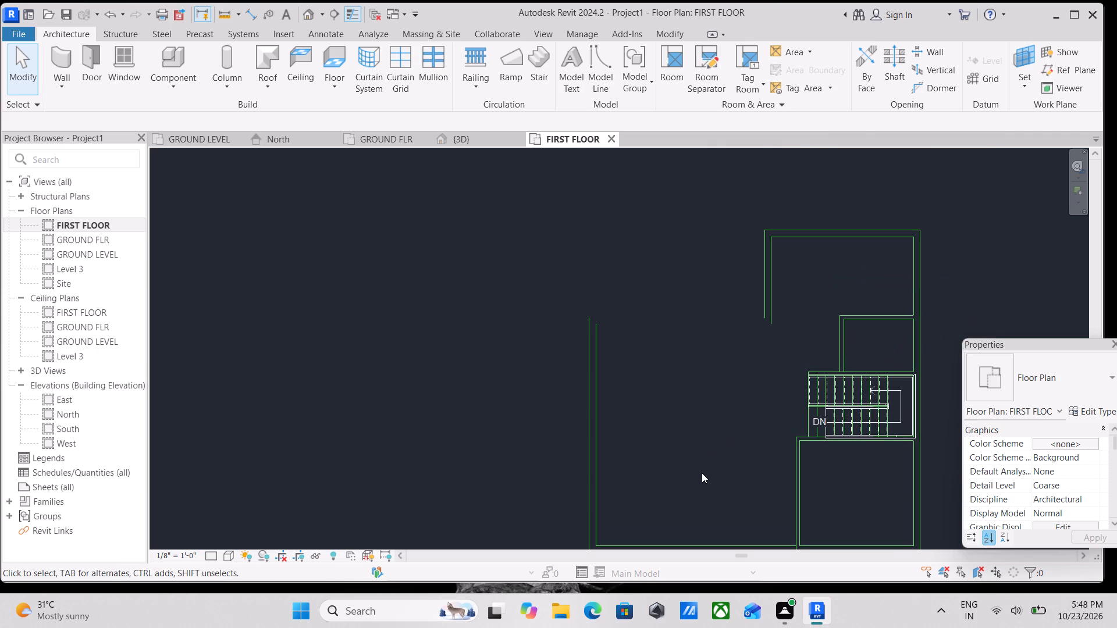
middle_drag(702, 473, 696, 524)
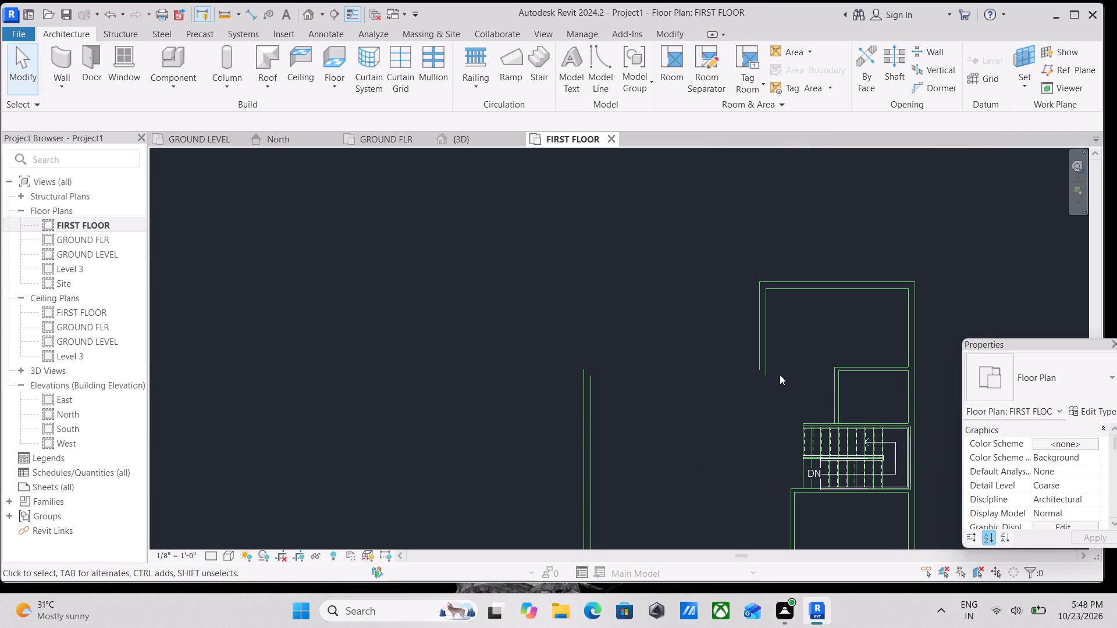
text(LI)
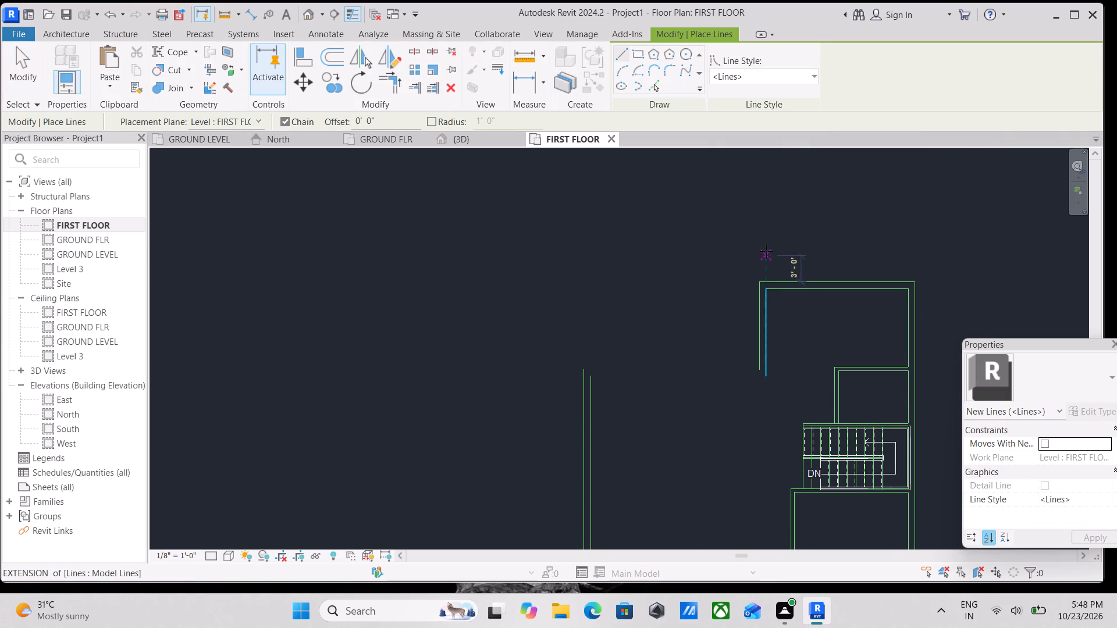
scroll(764, 282, up, 1)
click(764, 280)
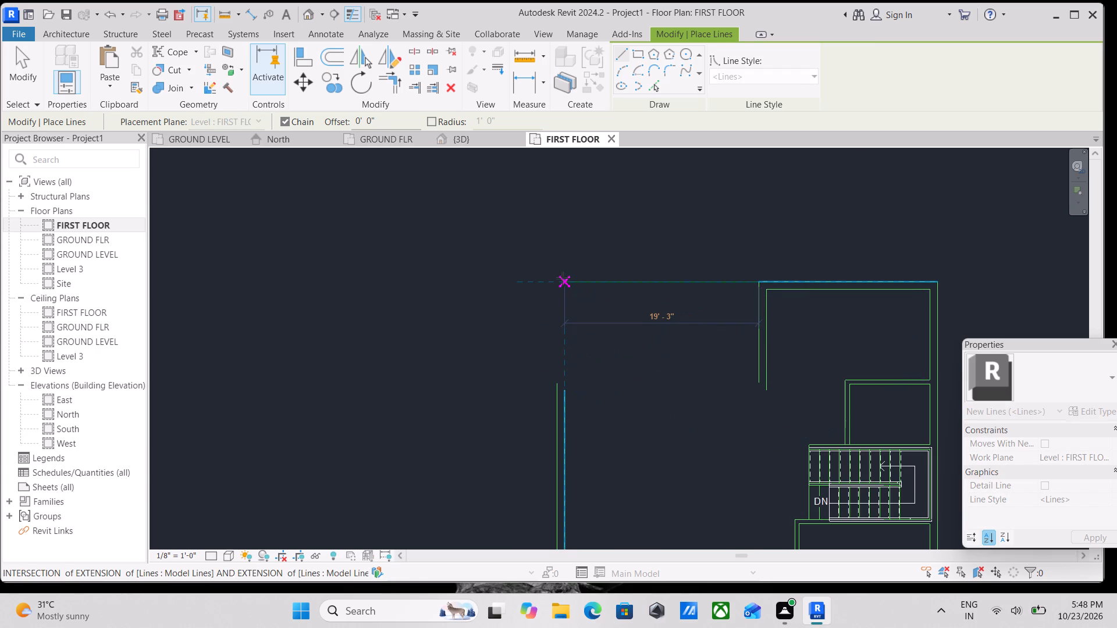
click(559, 280)
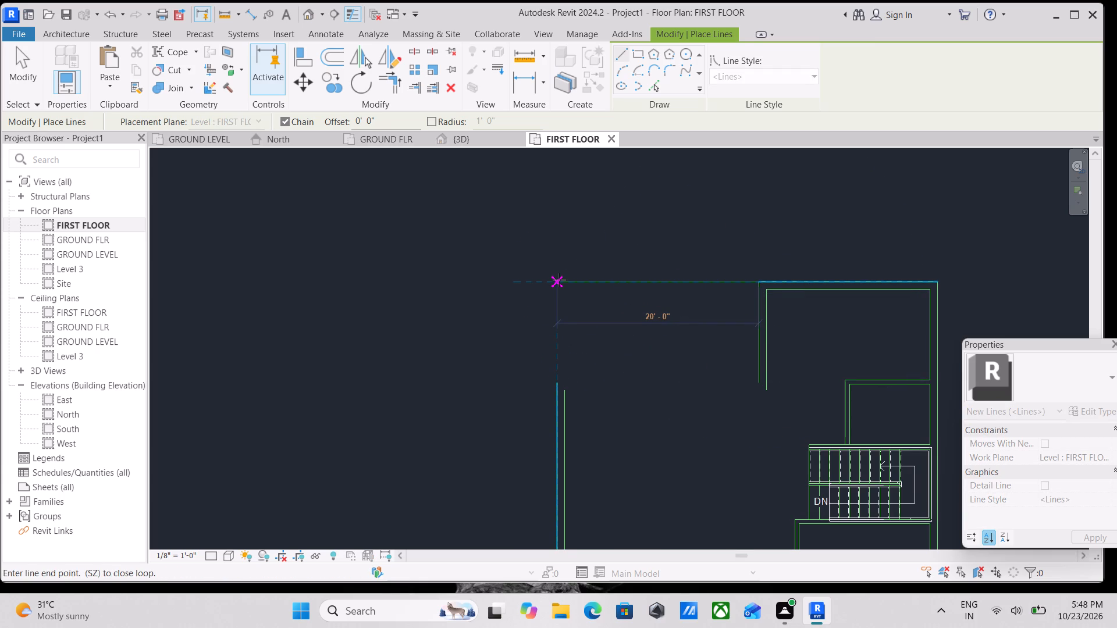
click(556, 379)
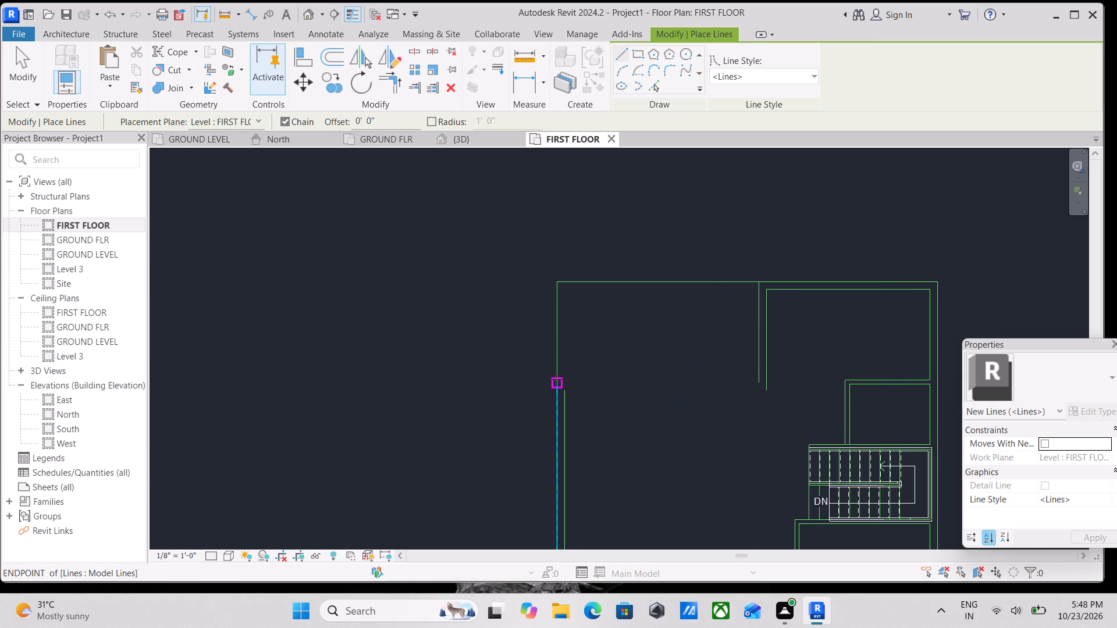
key(Escape)
Draw the inner wall line 10' north from the end of the west wall's inner line, then east to the north room's dividing wall.
click(565, 392)
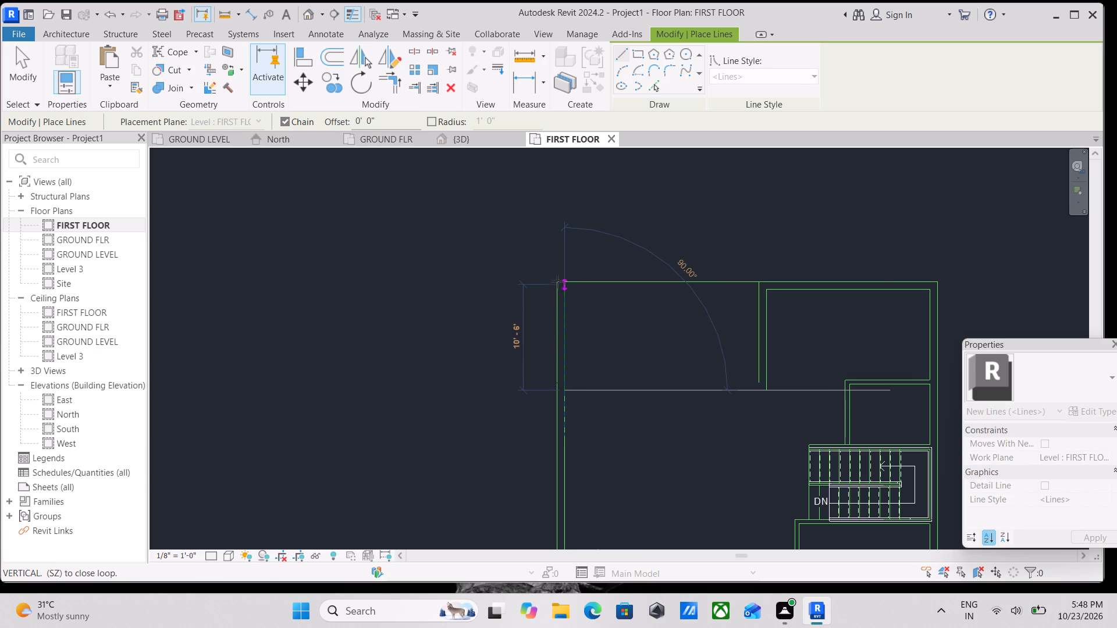
key(Escape)
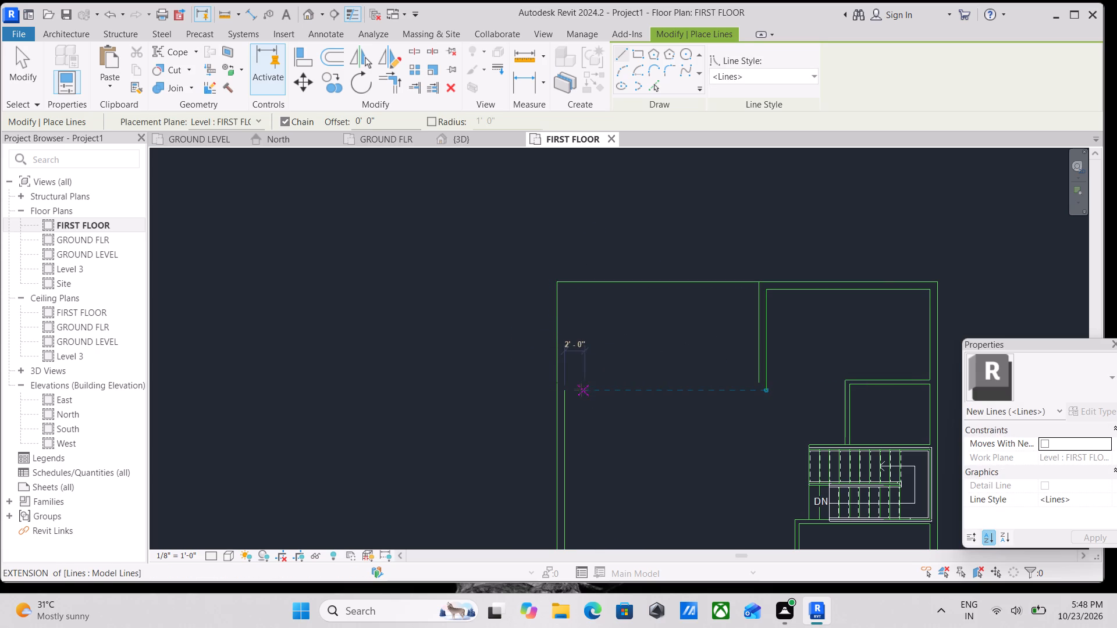
click(567, 391)
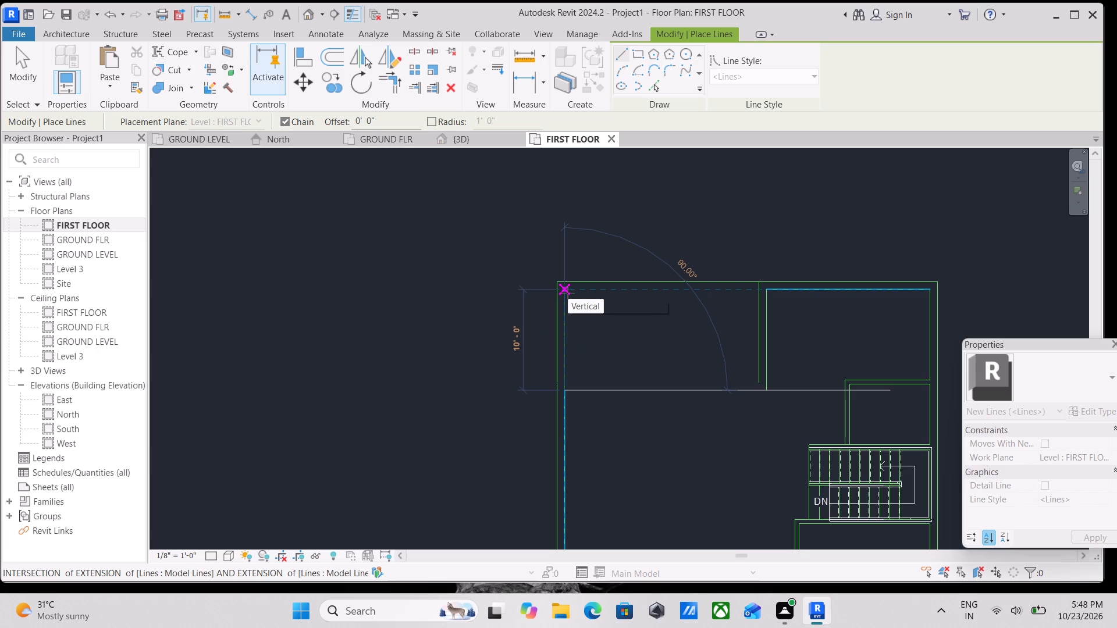
click(568, 292)
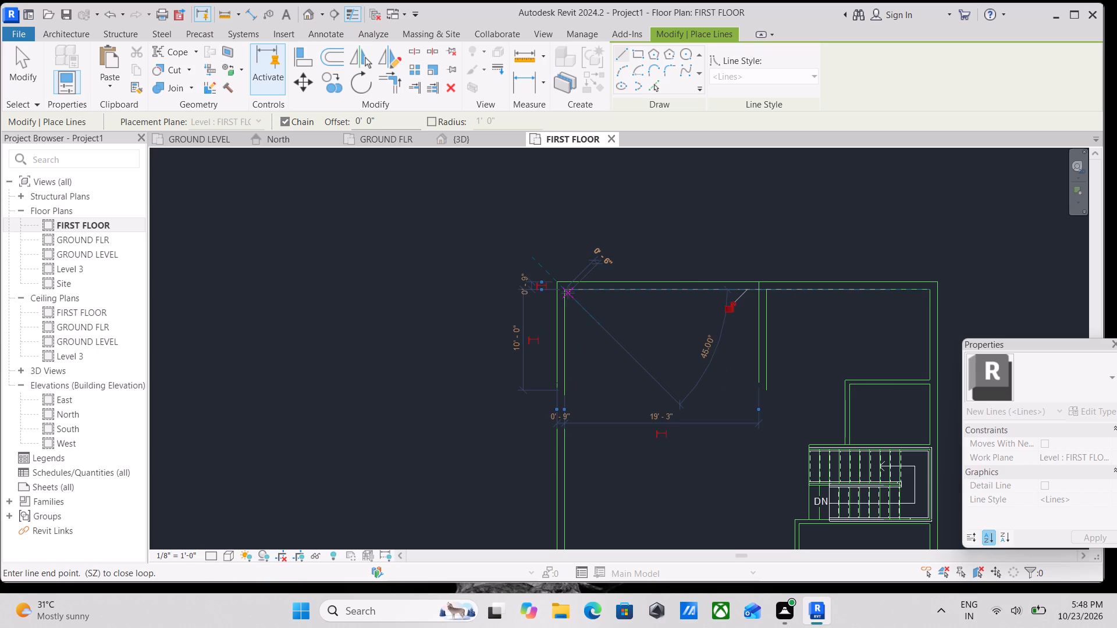
click(754, 290)
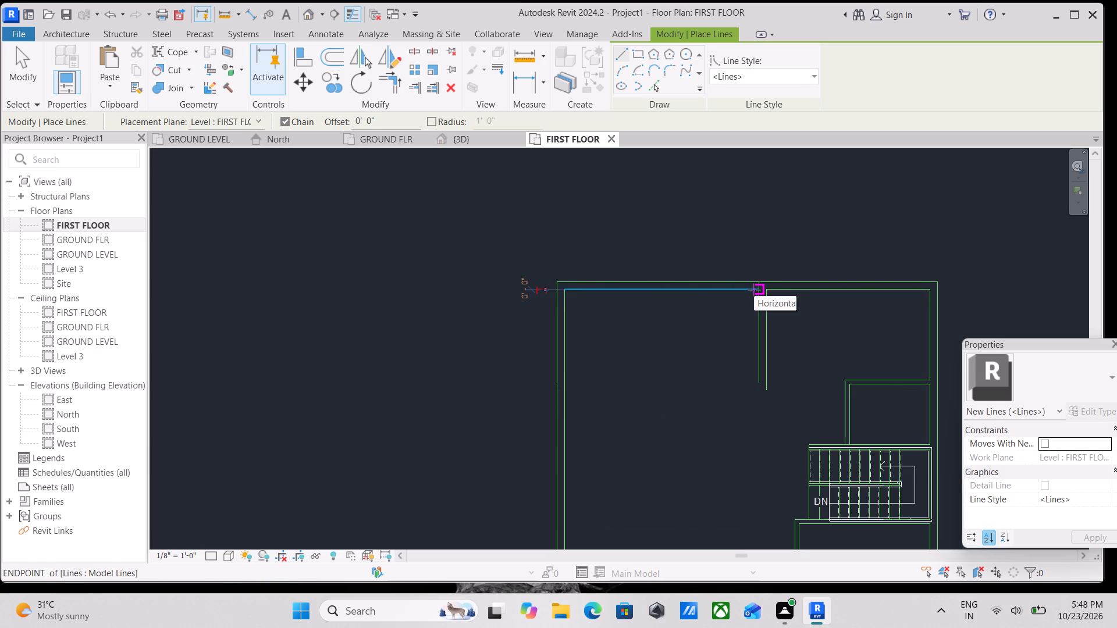
key(Escape)
Examine the first-floor outline around the dividing wall stub and the staircase.
scroll(782, 359, up, 1)
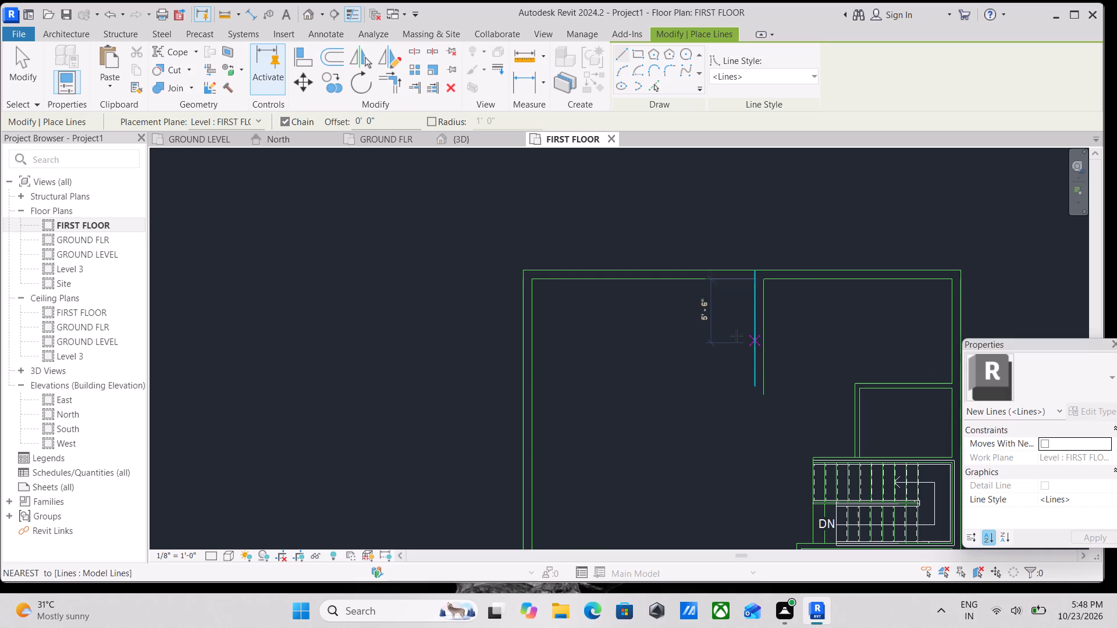
scroll(795, 329, down, 2)
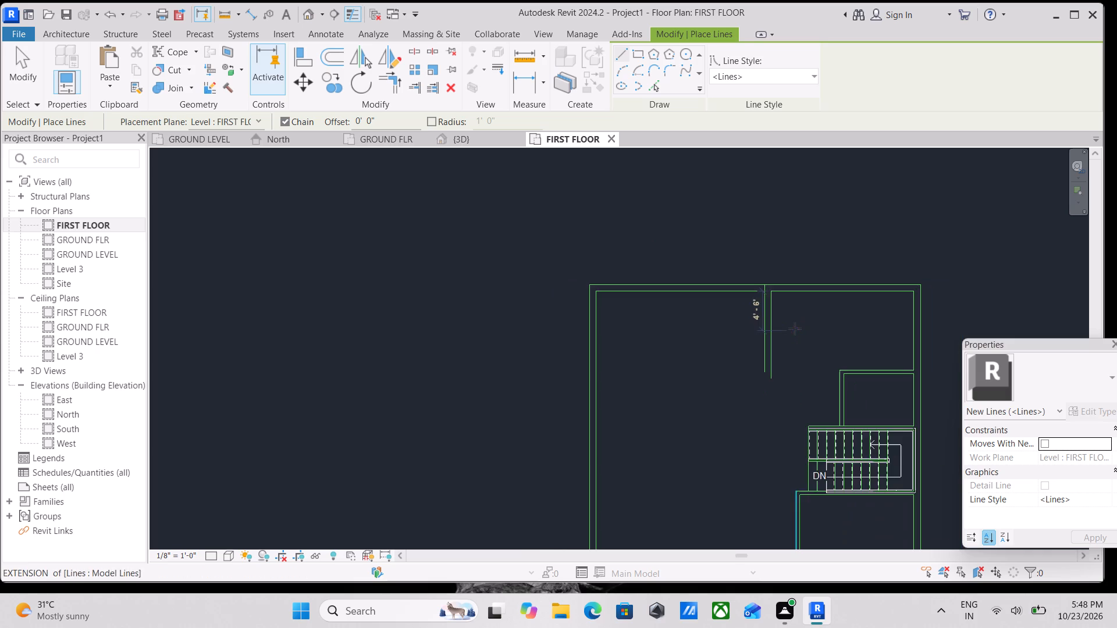
middle_drag(795, 329, 664, 297)
scroll(673, 308, down, 2)
middle_drag(673, 309, 668, 286)
scroll(668, 286, up, 3)
middle_drag(648, 292, 649, 300)
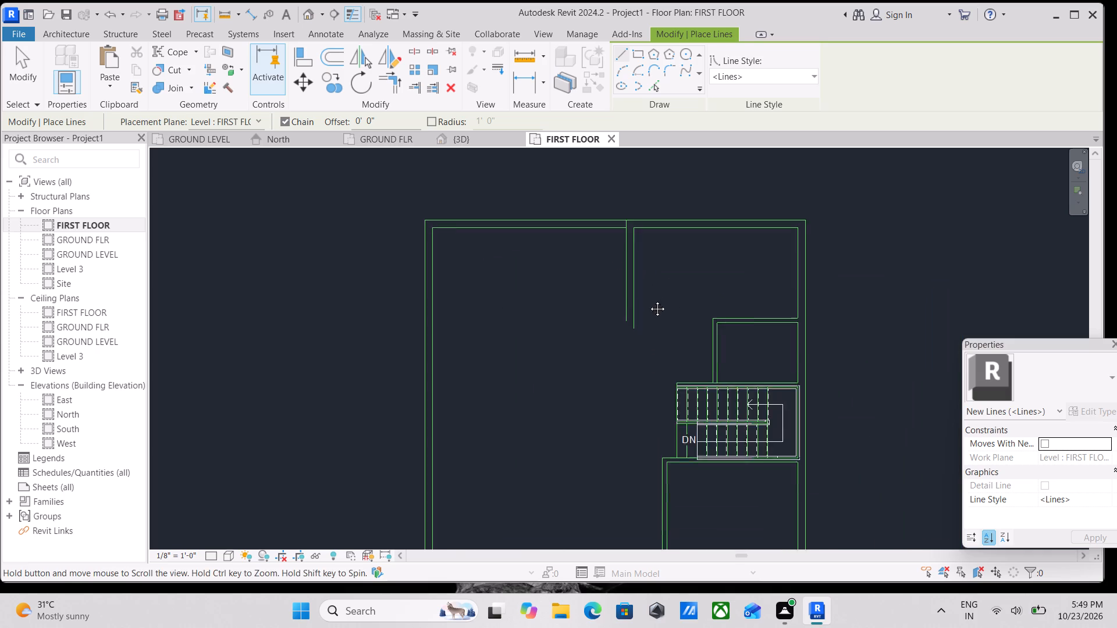
middle_drag(649, 300, 669, 344)
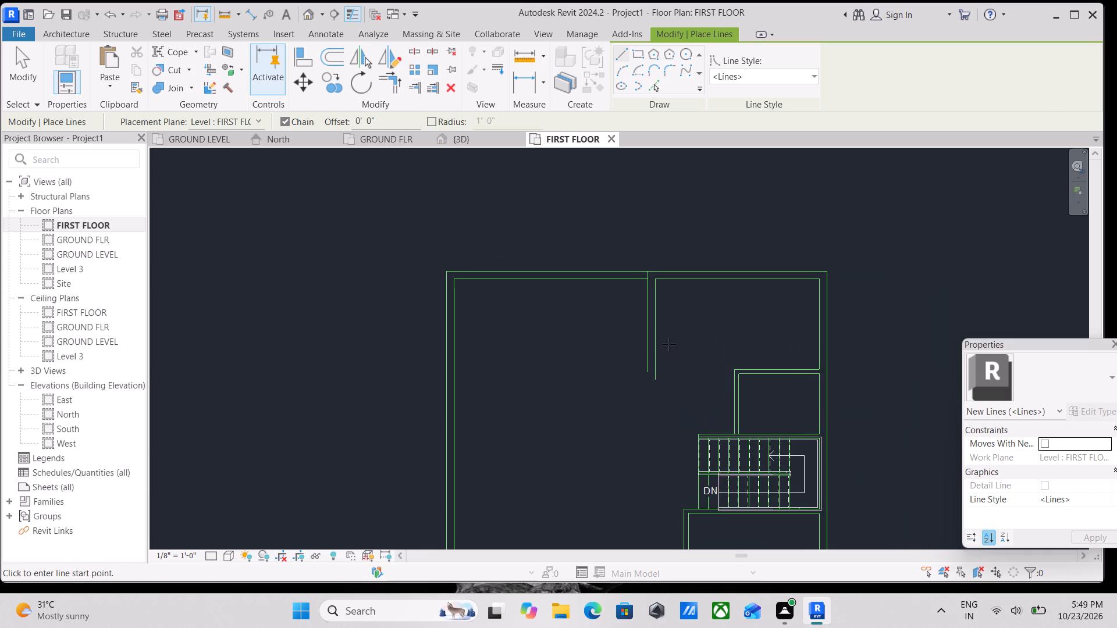
Shorten the dividing wall stub's west line so its north end stops at the north wall's inner line.
key(Escape)
scroll(685, 288, up, 2)
scroll(628, 263, up, 2)
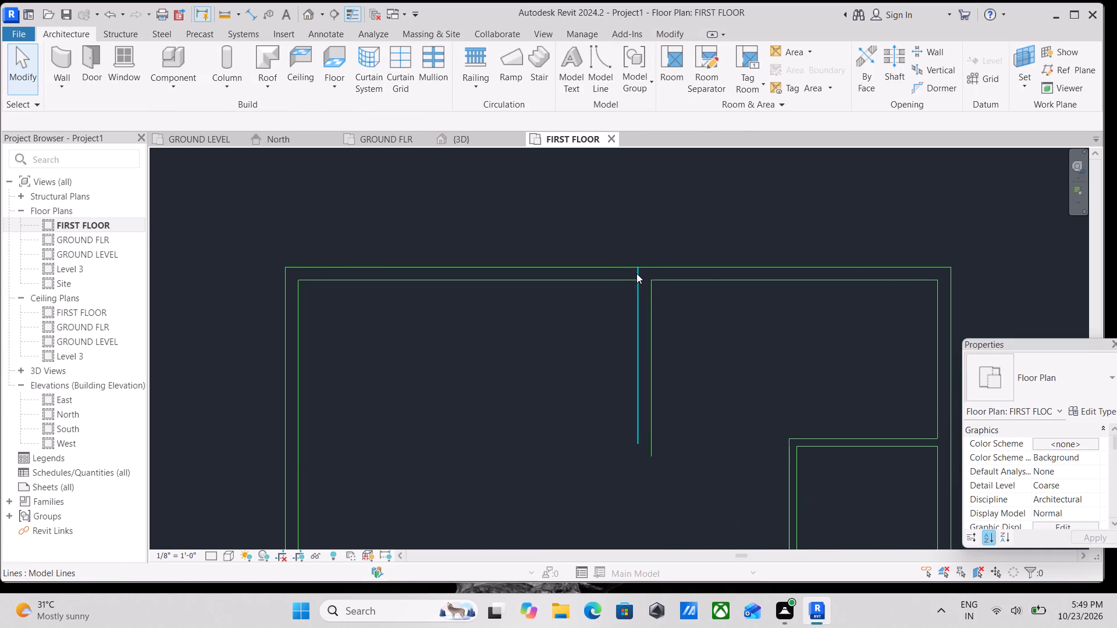
click(637, 273)
scroll(637, 273, up, 3)
drag(637, 263, 632, 283)
key(Escape)
scroll(638, 282, down, 6)
middle_drag(557, 304, 637, 296)
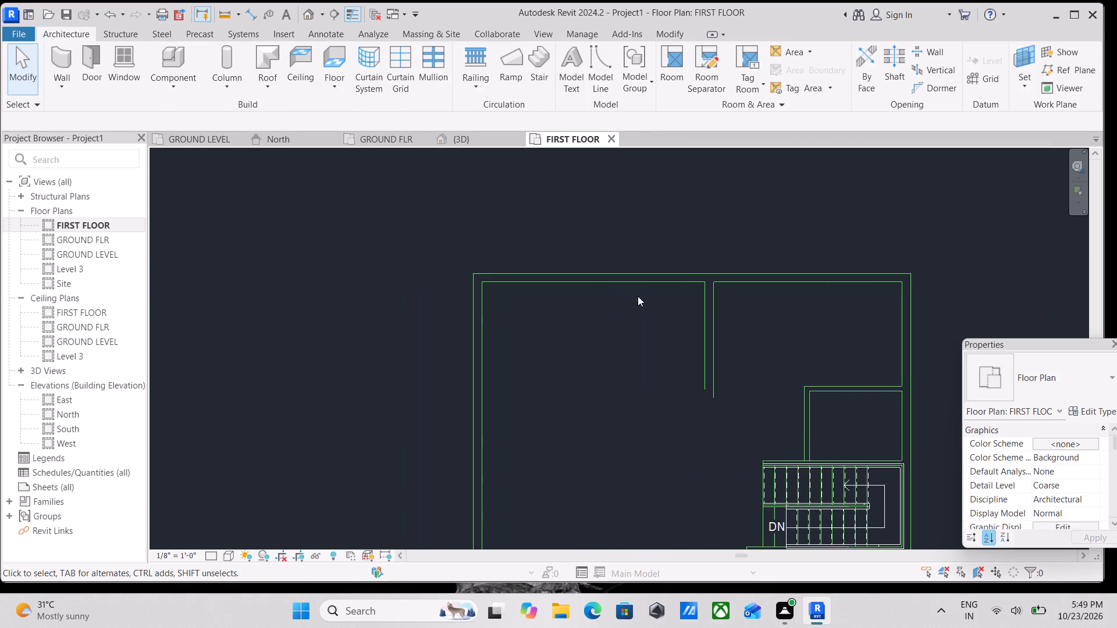
scroll(642, 300, down, 3)
scroll(588, 322, up, 1)
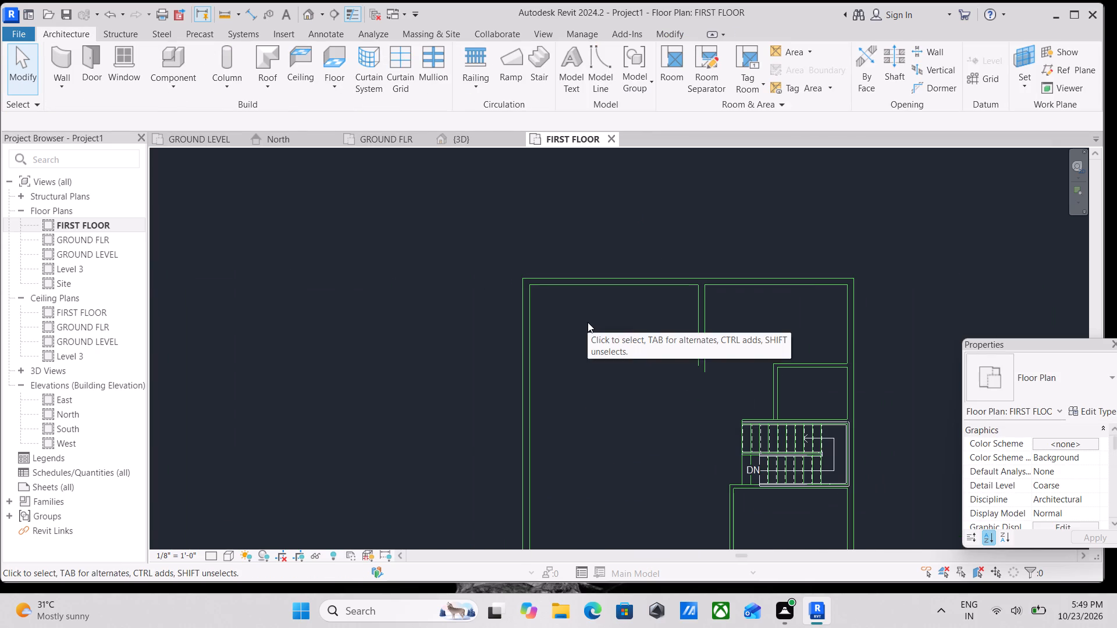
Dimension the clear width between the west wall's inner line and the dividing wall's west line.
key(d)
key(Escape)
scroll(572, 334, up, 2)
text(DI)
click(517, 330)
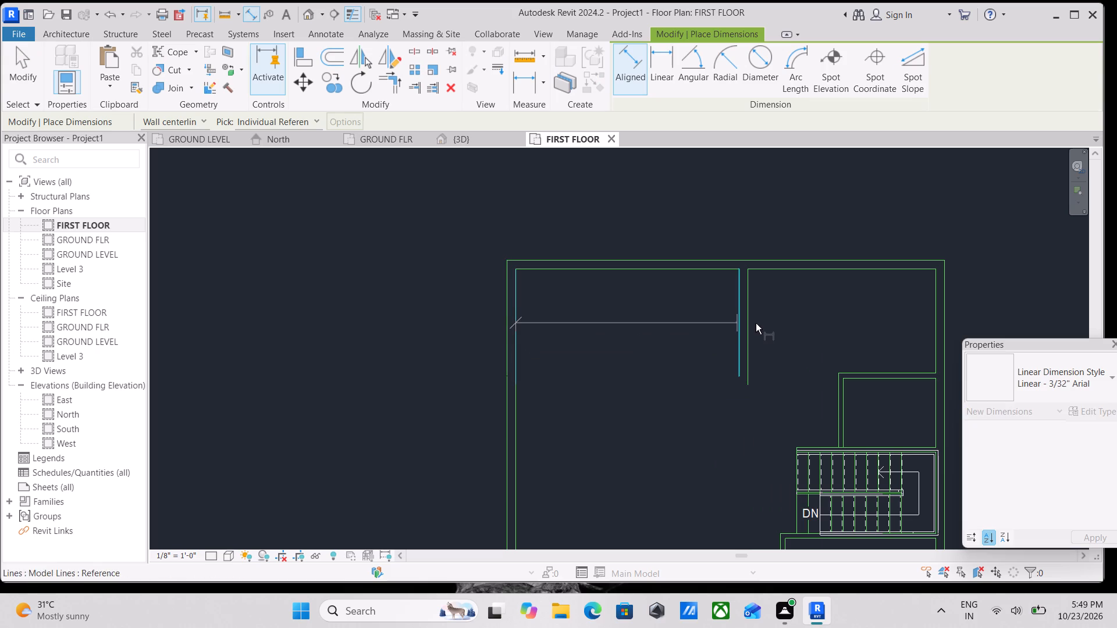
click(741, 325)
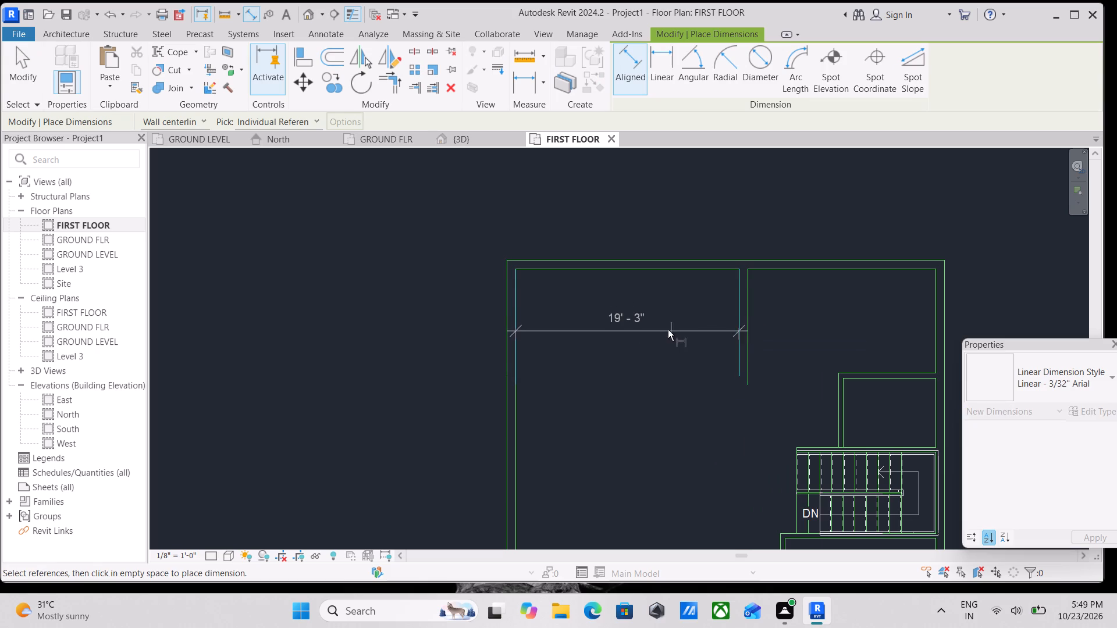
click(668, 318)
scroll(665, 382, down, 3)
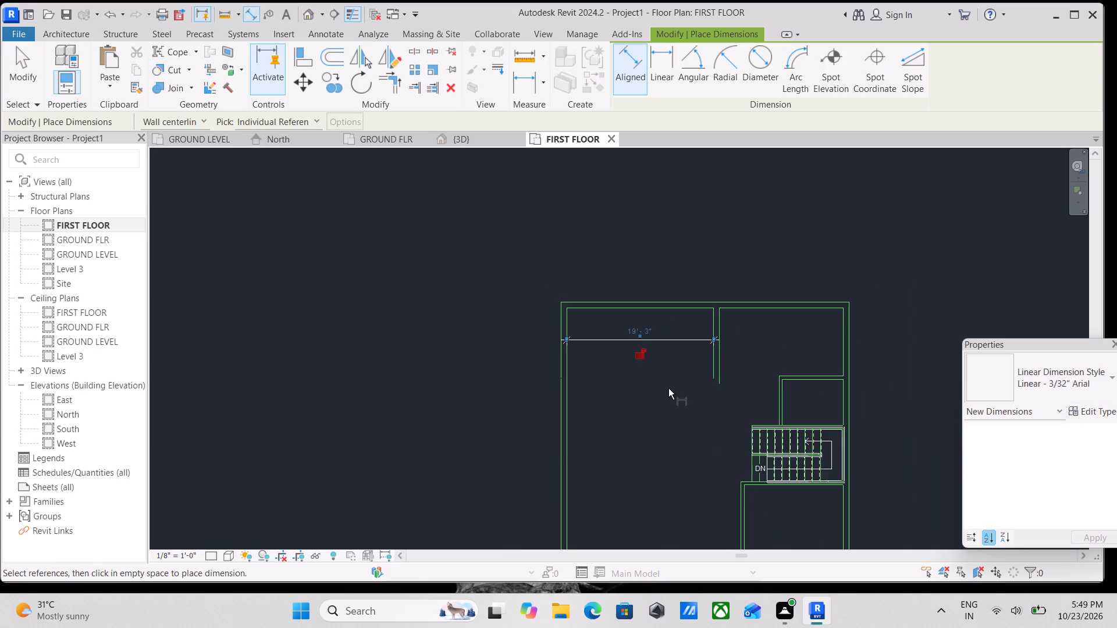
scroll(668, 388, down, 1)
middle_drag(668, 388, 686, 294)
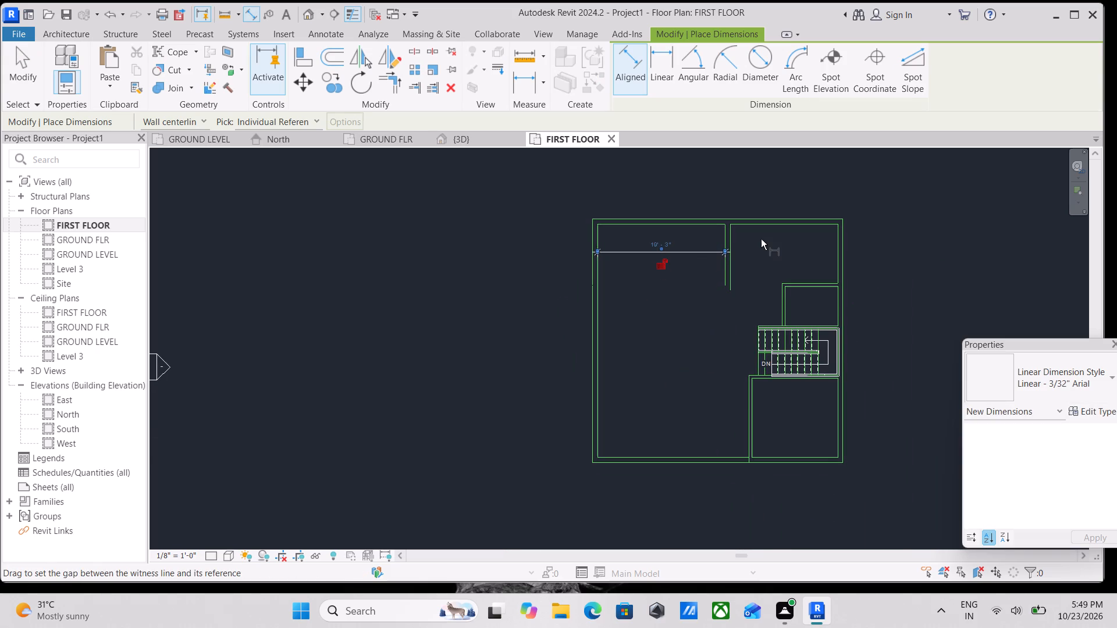
Measure the clear width between the dividing wall's east line and the east wall's inner line.
scroll(759, 240, up, 6)
click(717, 270)
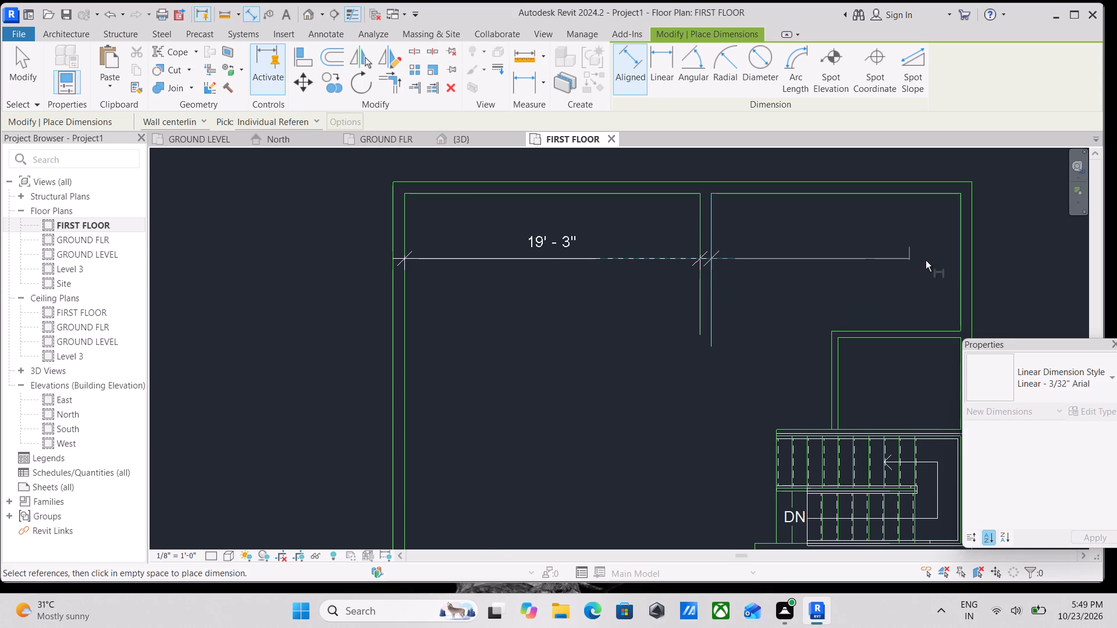
click(961, 263)
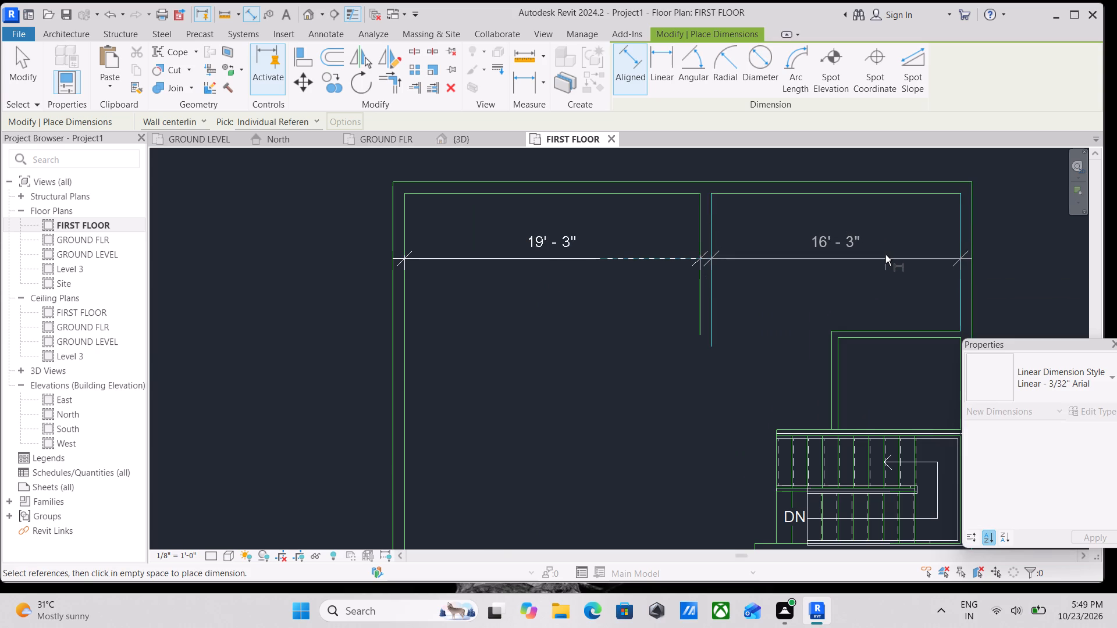
key(Escape)
key(Escape)
key(Escape)
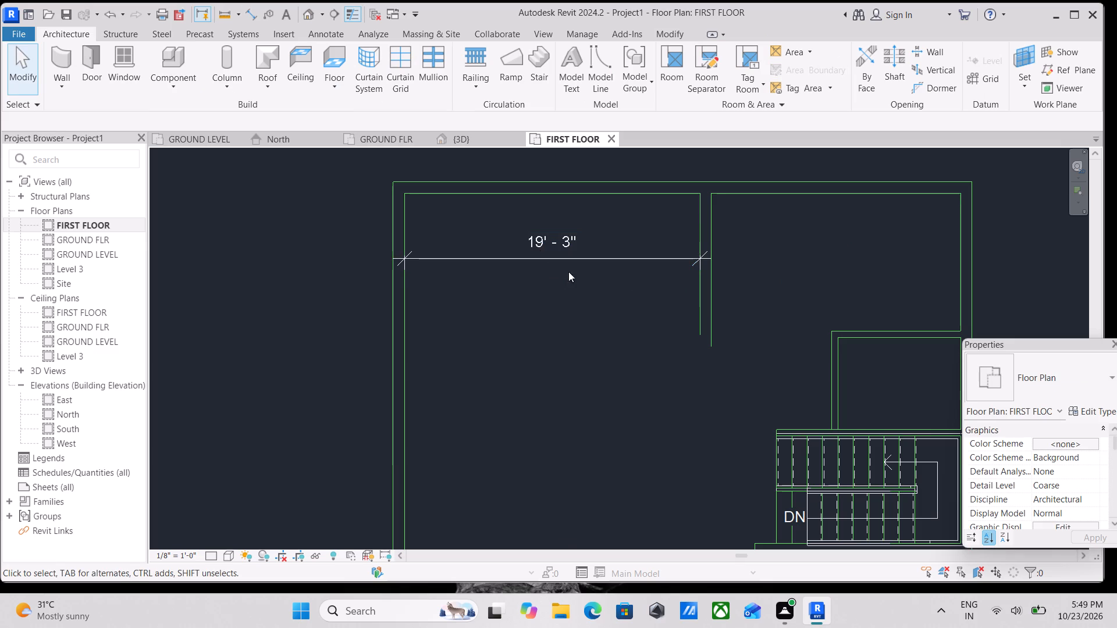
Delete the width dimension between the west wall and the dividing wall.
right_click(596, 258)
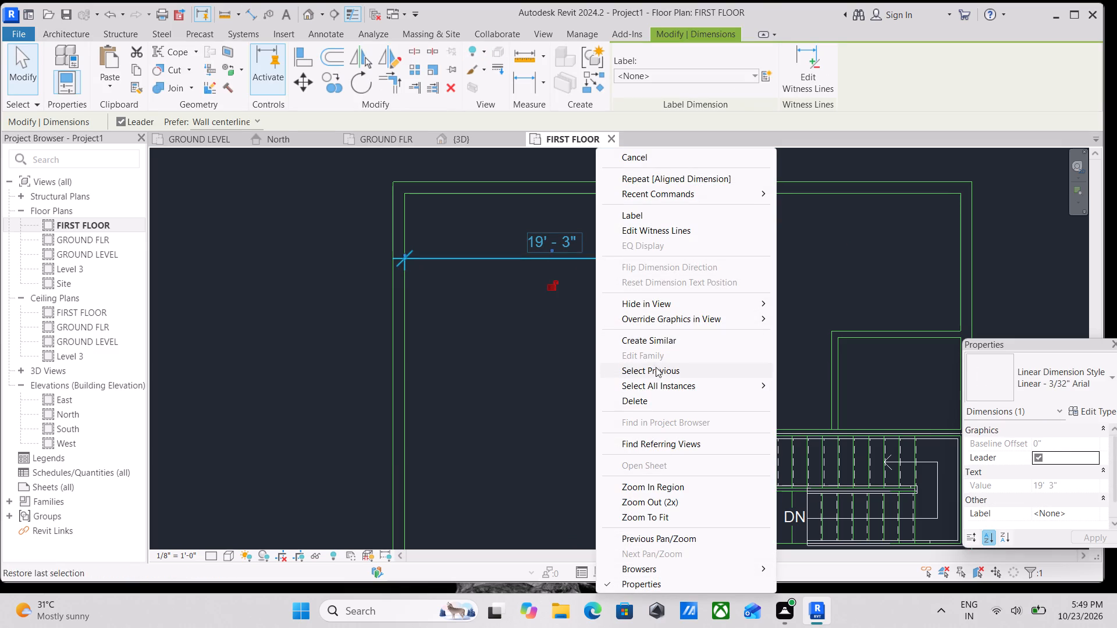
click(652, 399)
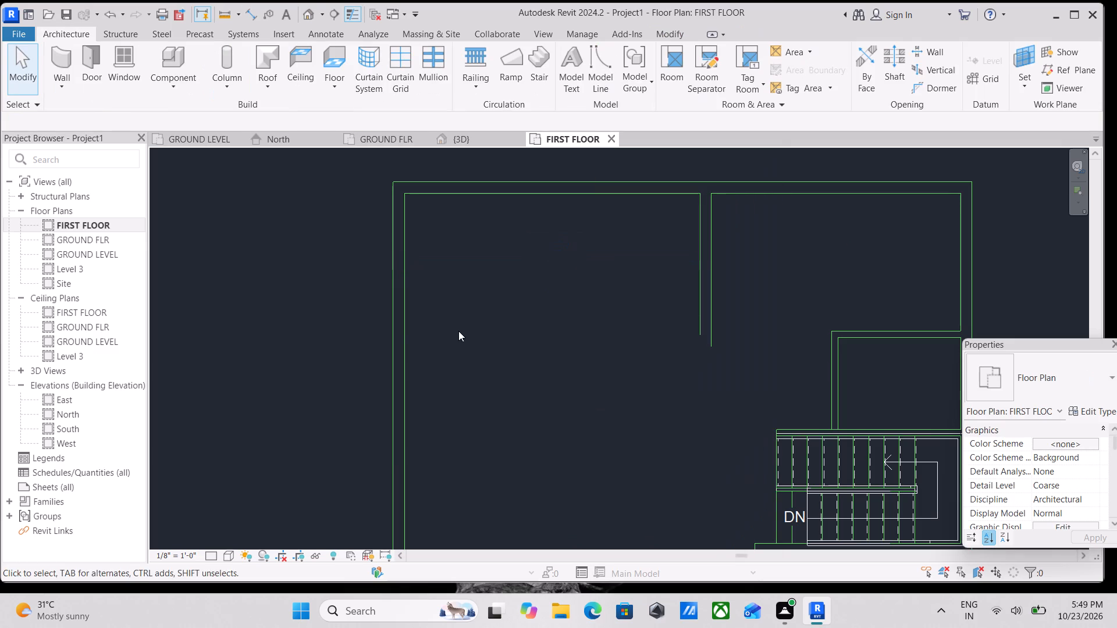
Create a partition line offset 5' east of the northern segment of the west wall's inner line.
scroll(458, 331, down, 1)
middle_drag(458, 331, 675, 324)
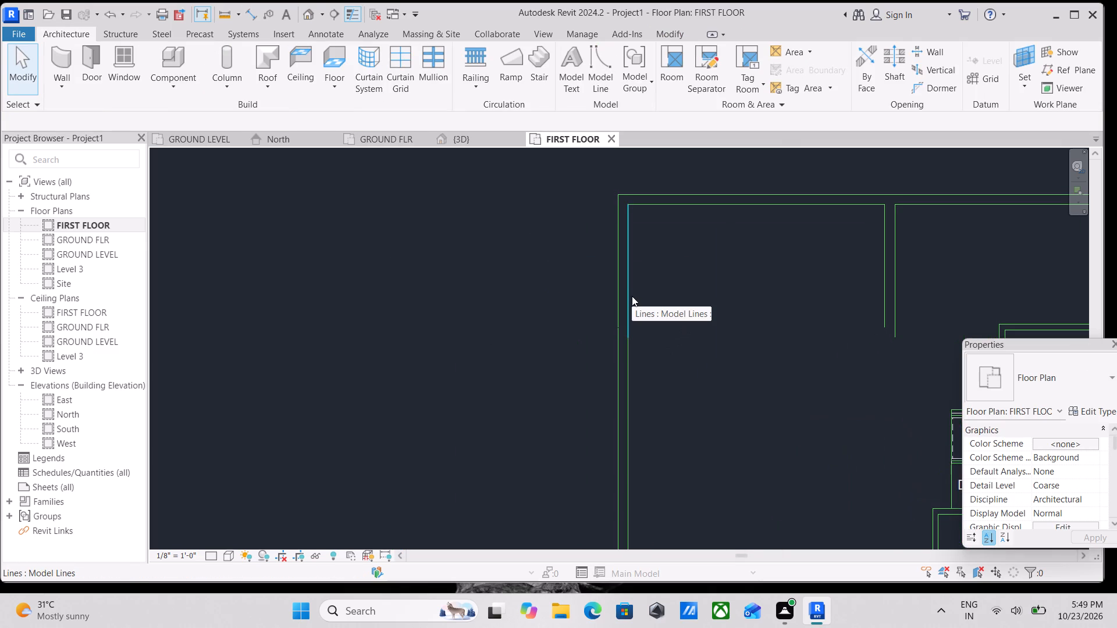
text(LI)
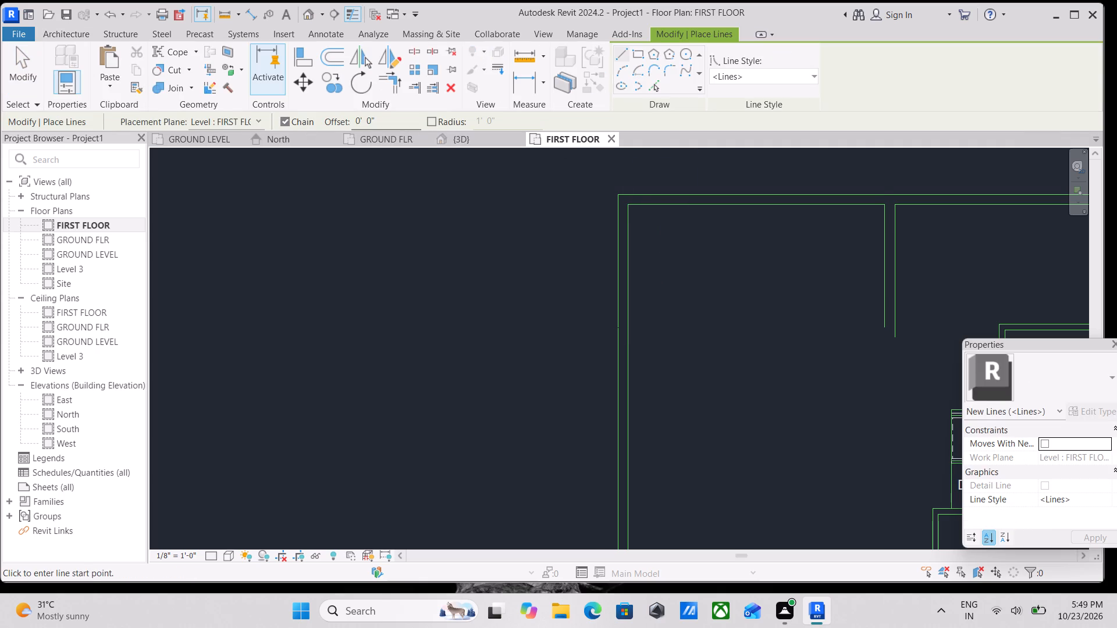
drag(387, 122, 322, 133)
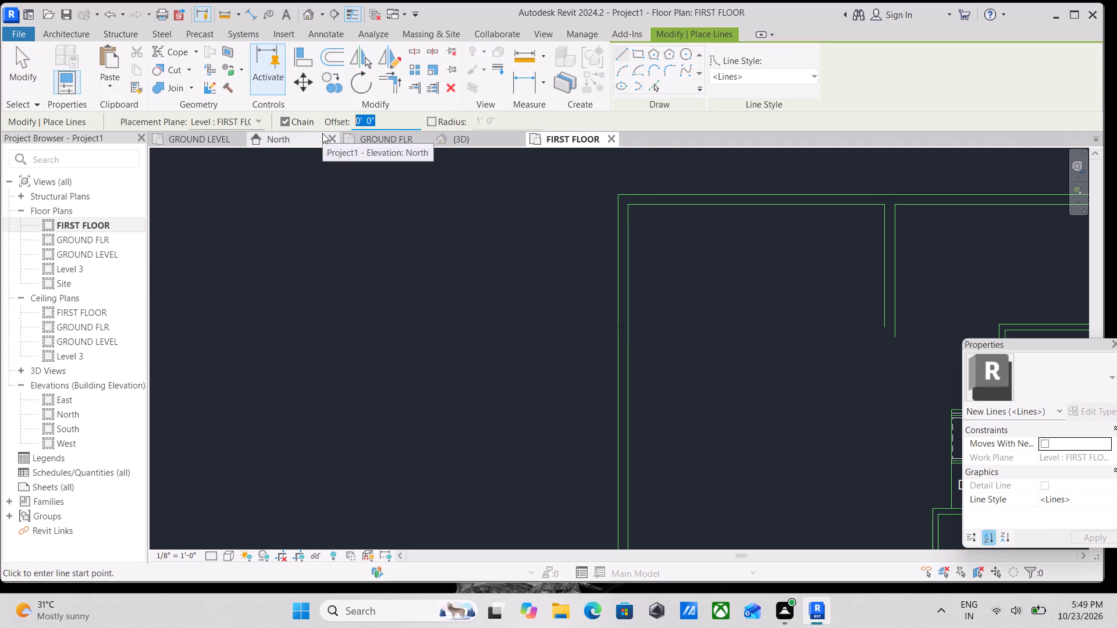
text(5')
key(Return)
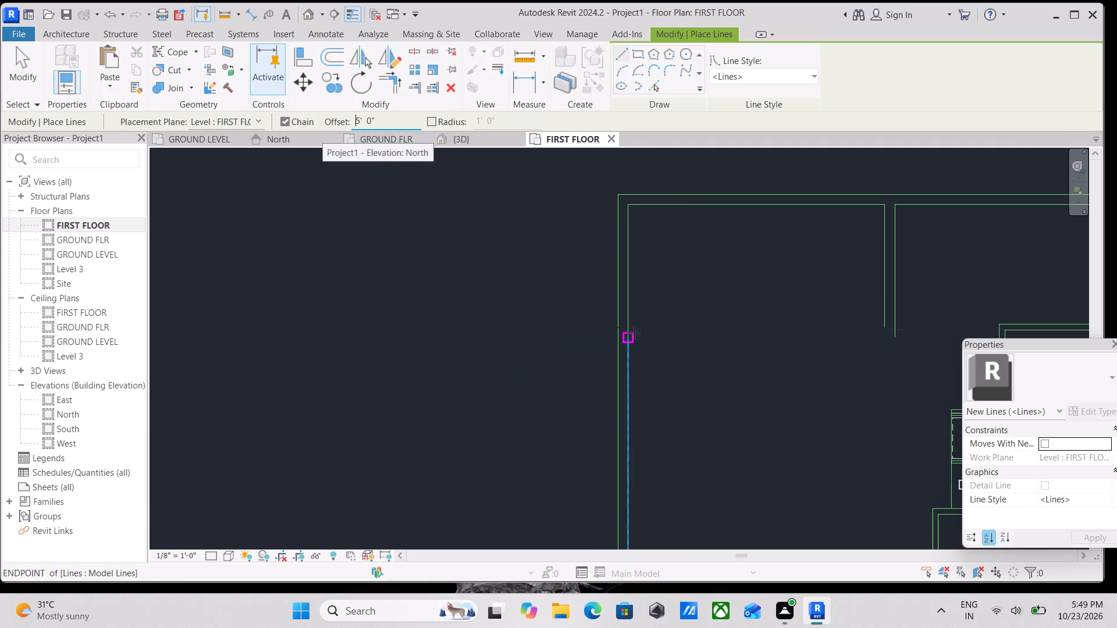
click(654, 84)
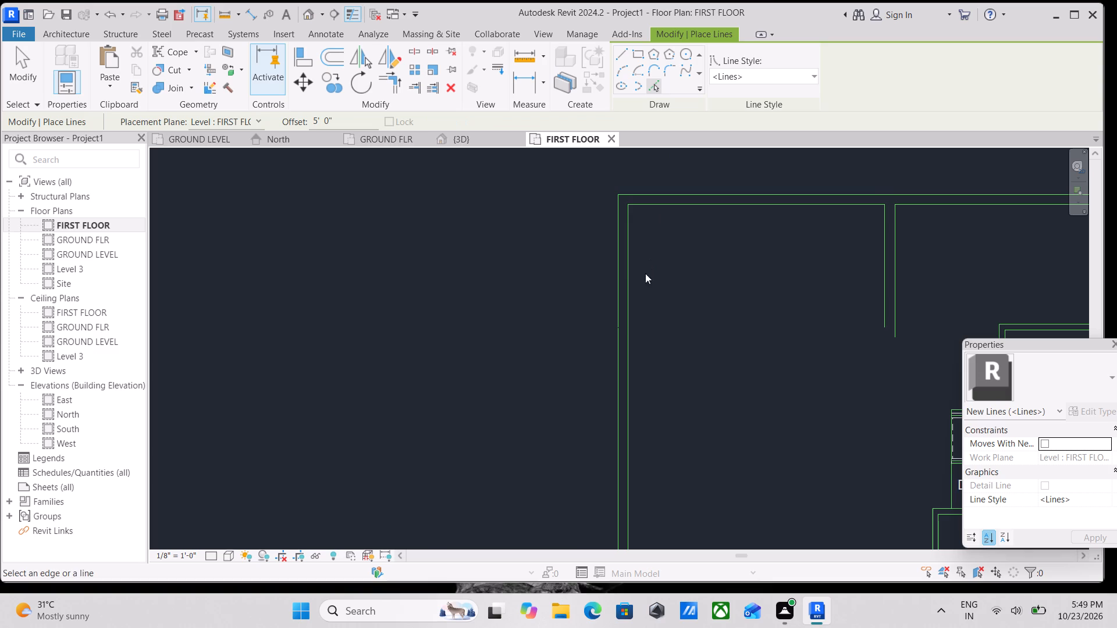
click(631, 287)
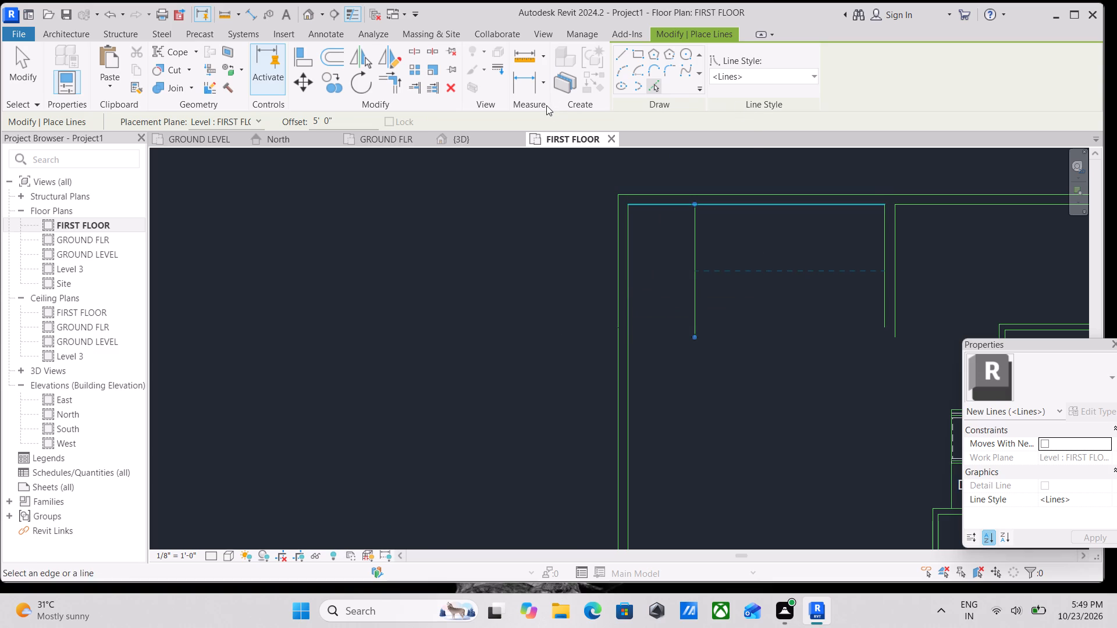
Offset the new partition line 5" to the east to form the partition's second face.
drag(350, 123, 268, 131)
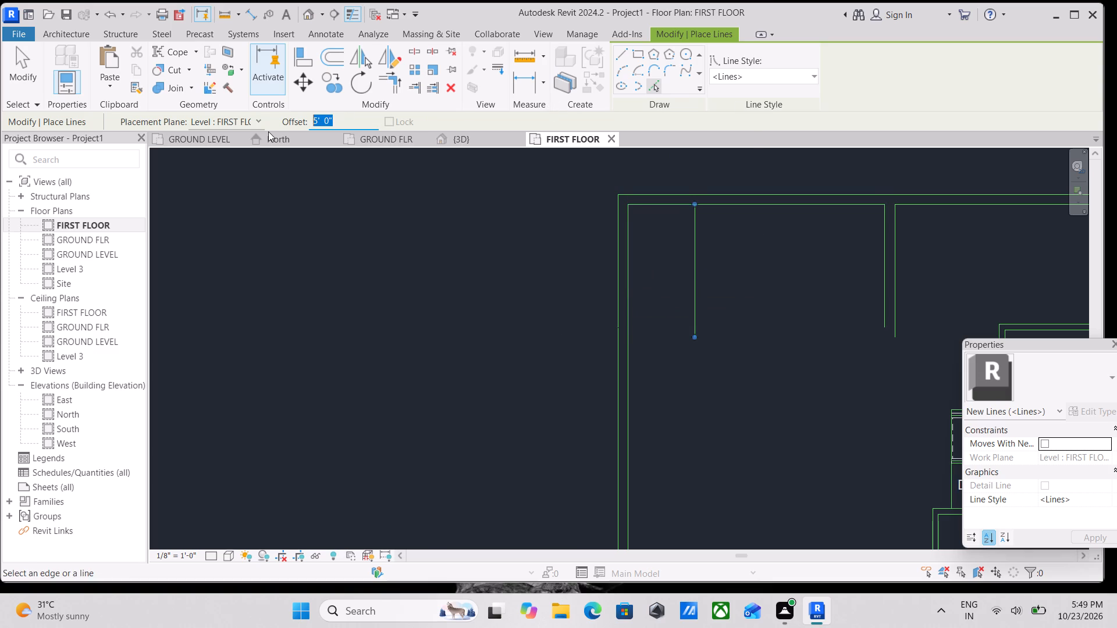
key(5)
key(shift+quotedbl)
key(Return)
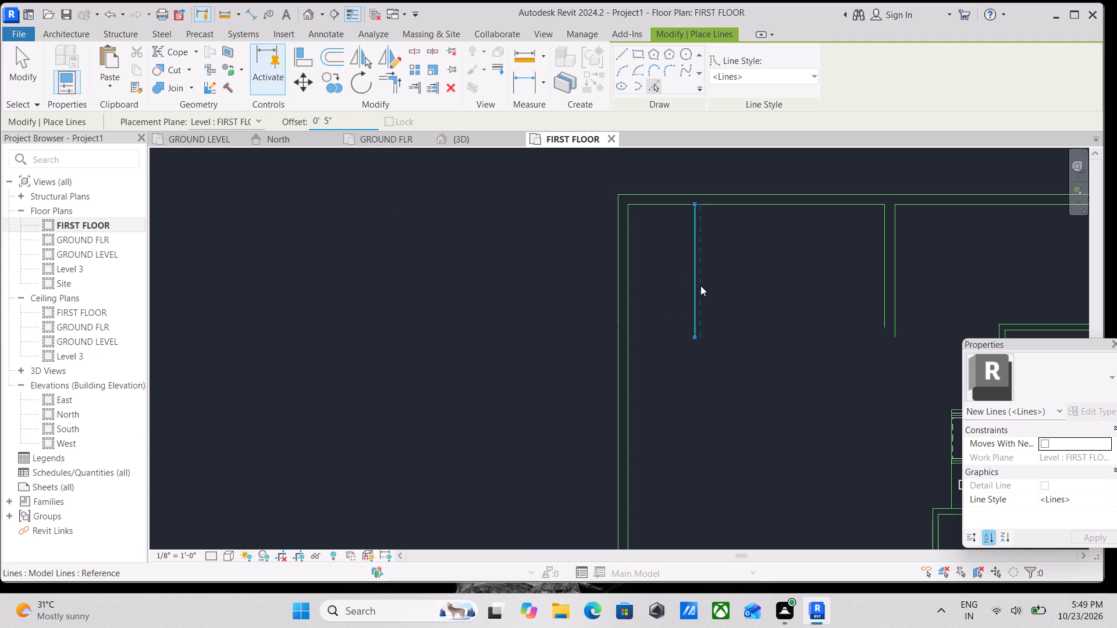
scroll(700, 286, up, 3)
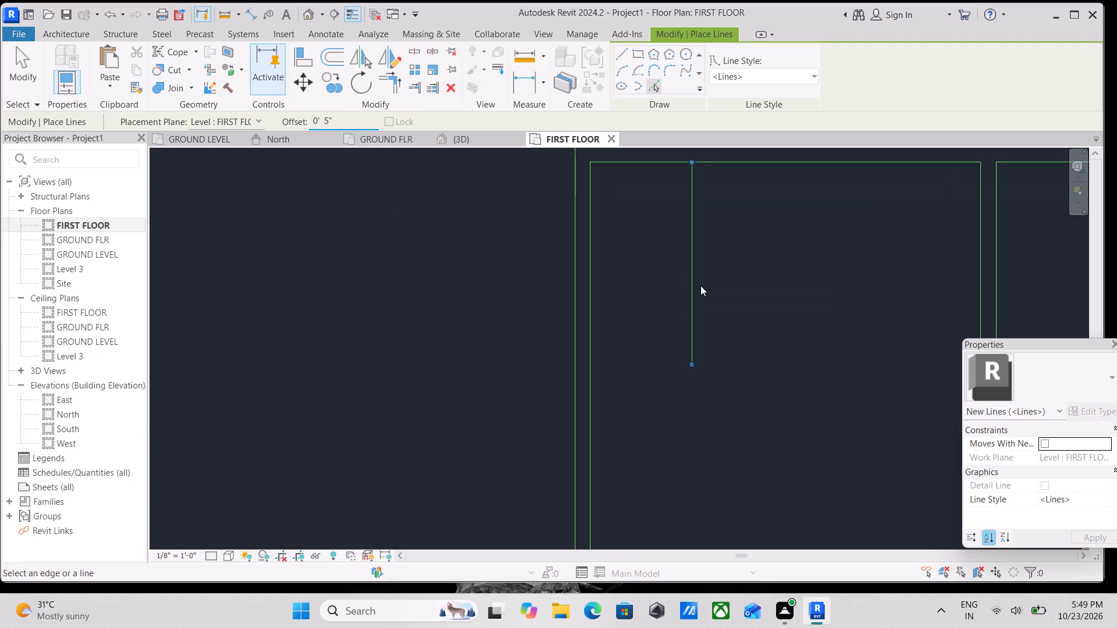
scroll(698, 293, down, 2)
middle_drag(698, 293, 680, 346)
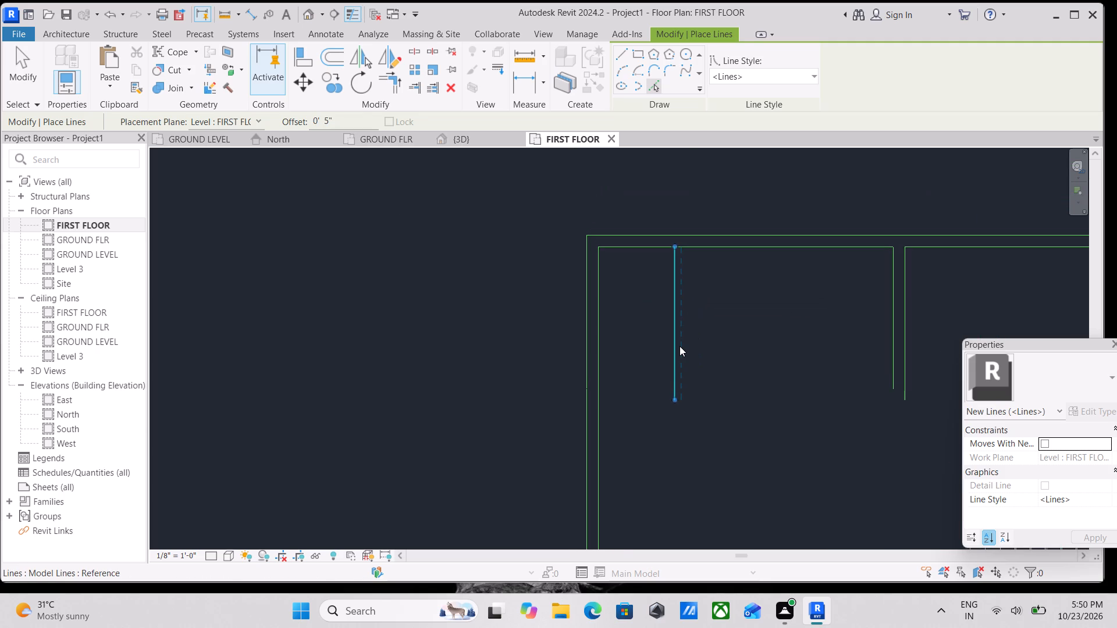
click(680, 346)
scroll(713, 294, down, 2)
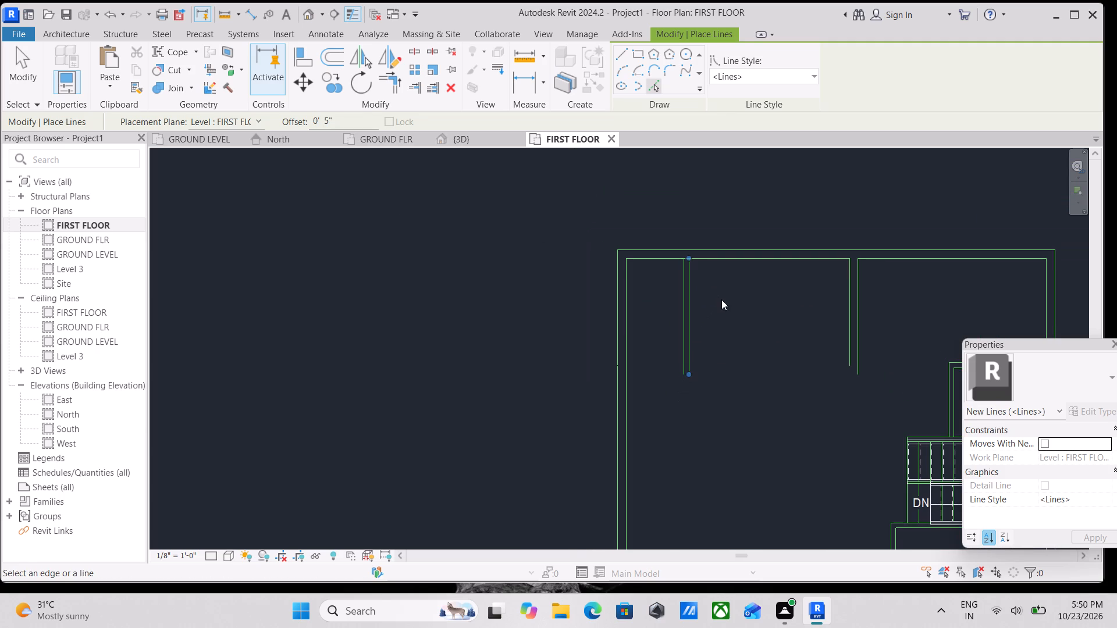
scroll(677, 264, up, 5)
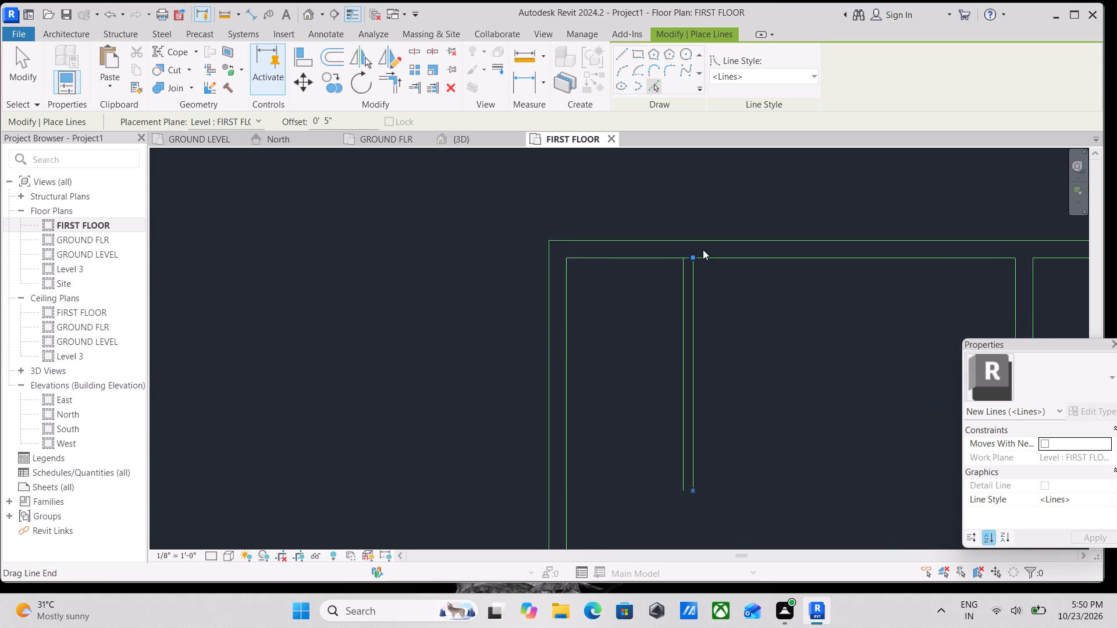
scroll(703, 249, up, 3)
key(Escape)
key(Escape)
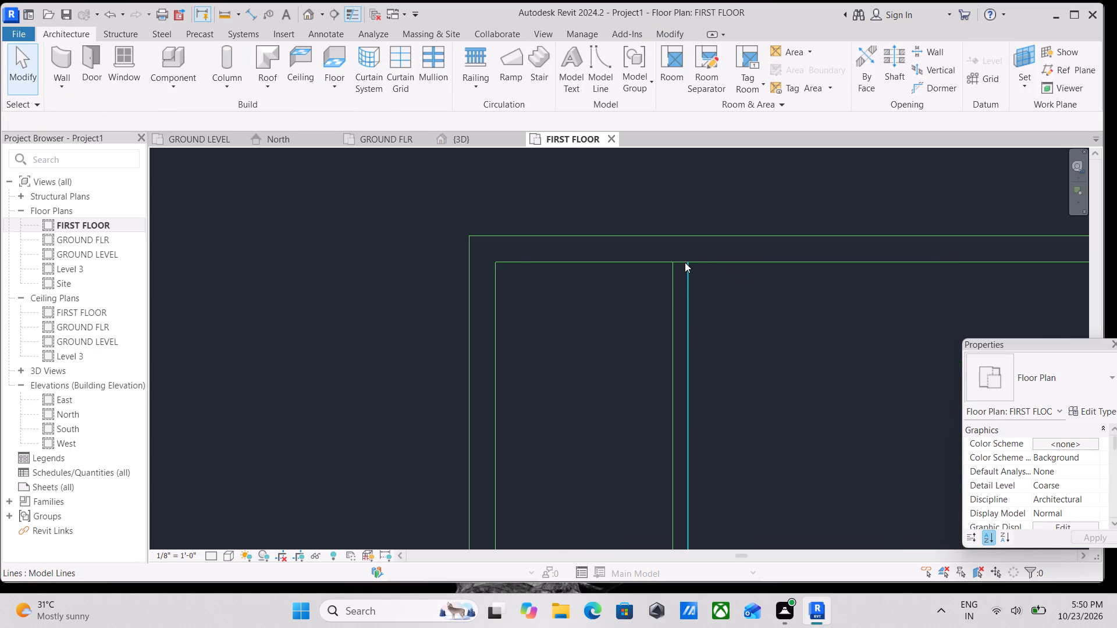
click(681, 260)
key(Escape)
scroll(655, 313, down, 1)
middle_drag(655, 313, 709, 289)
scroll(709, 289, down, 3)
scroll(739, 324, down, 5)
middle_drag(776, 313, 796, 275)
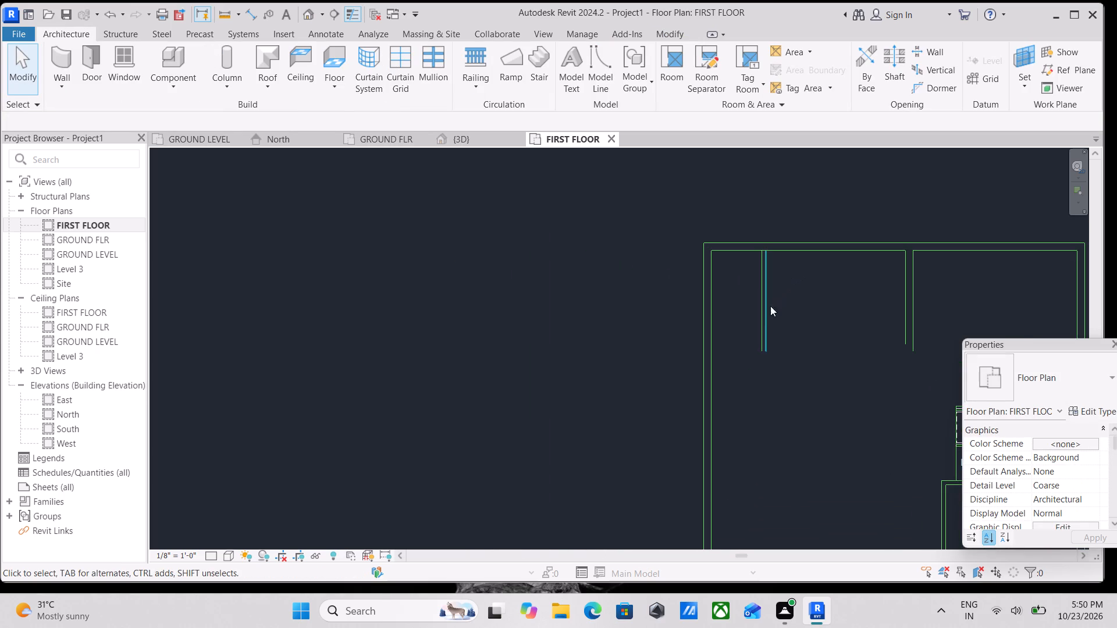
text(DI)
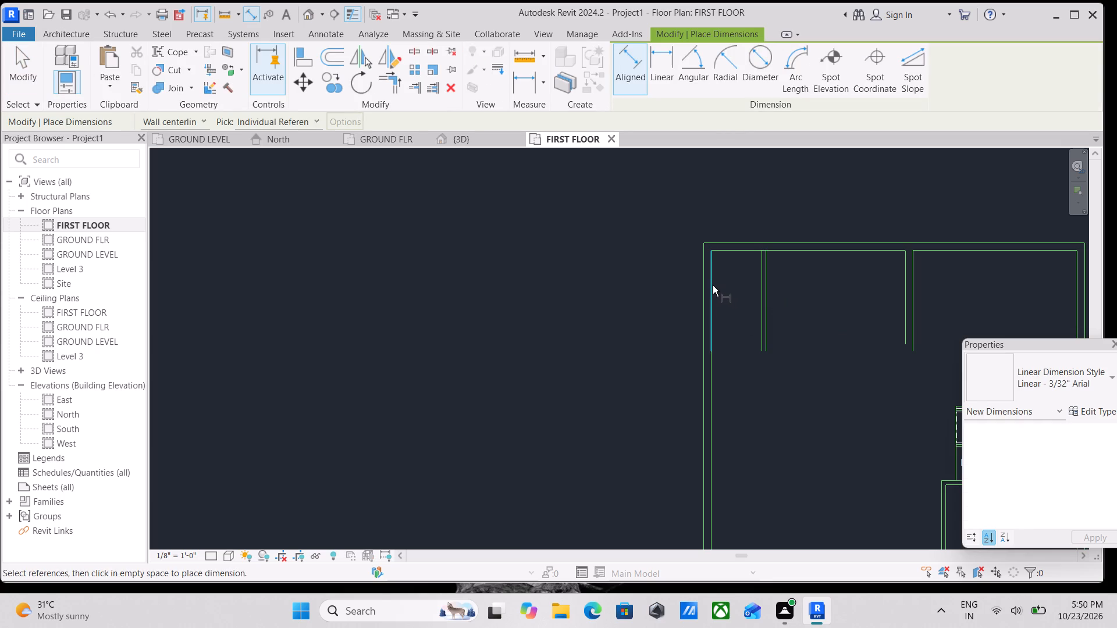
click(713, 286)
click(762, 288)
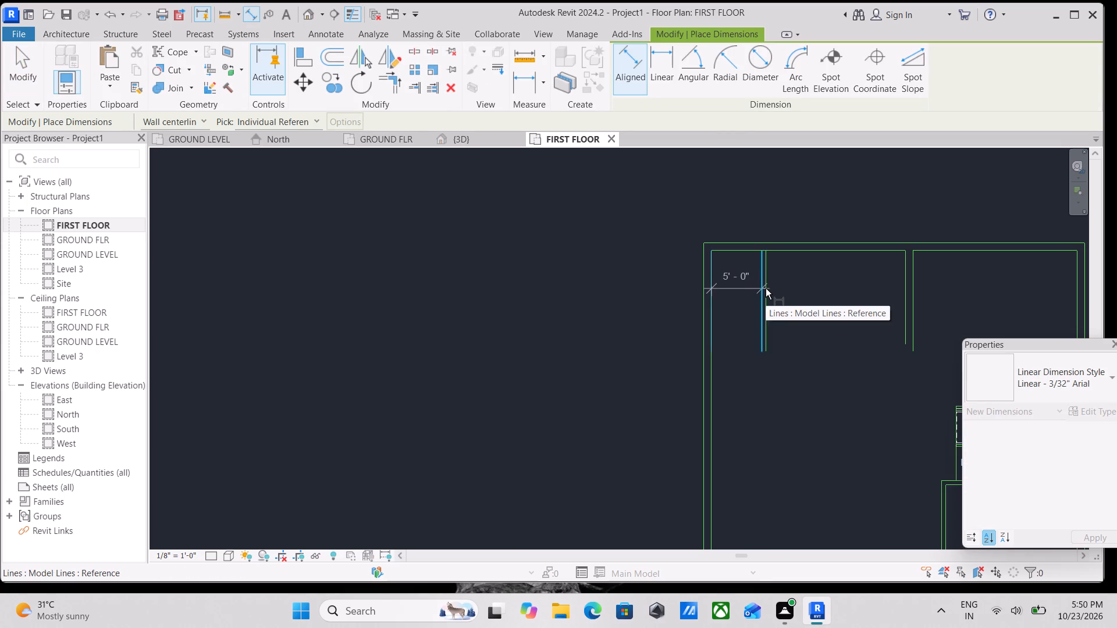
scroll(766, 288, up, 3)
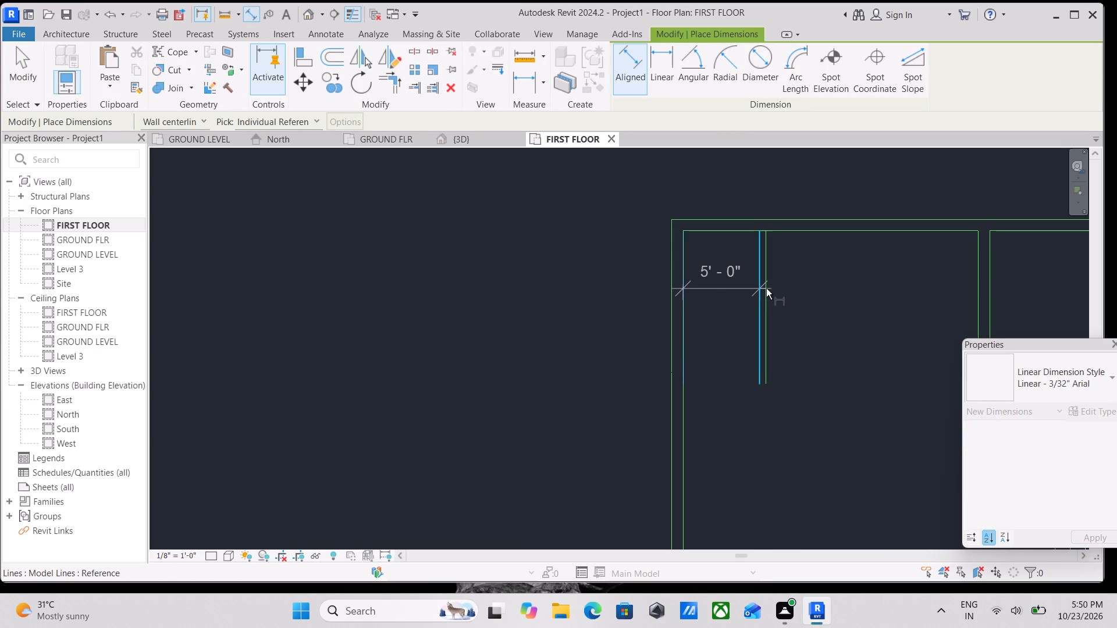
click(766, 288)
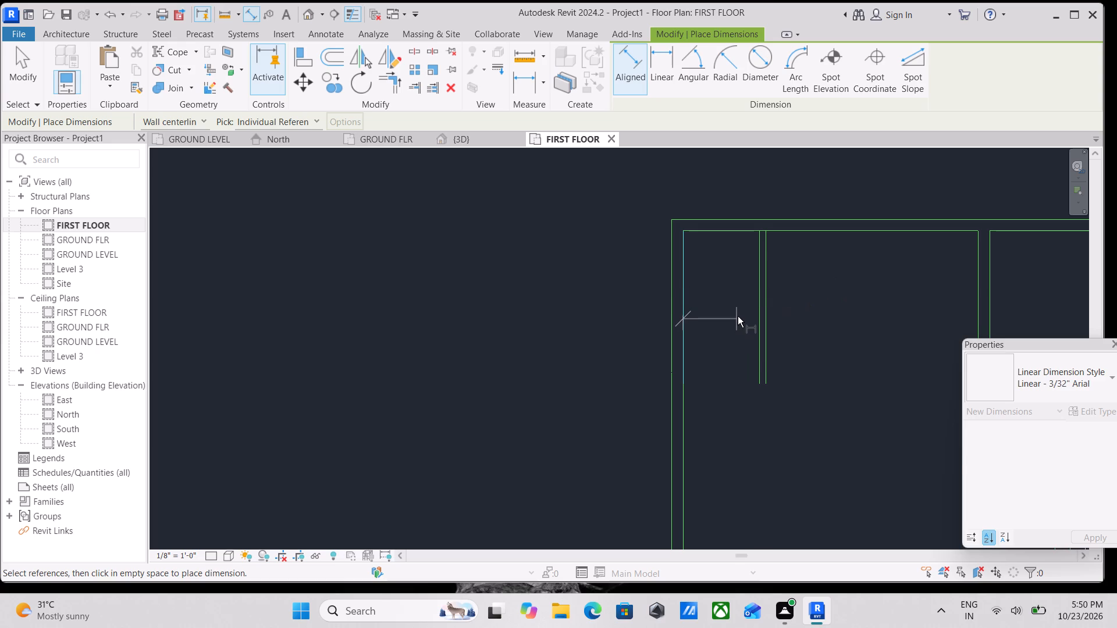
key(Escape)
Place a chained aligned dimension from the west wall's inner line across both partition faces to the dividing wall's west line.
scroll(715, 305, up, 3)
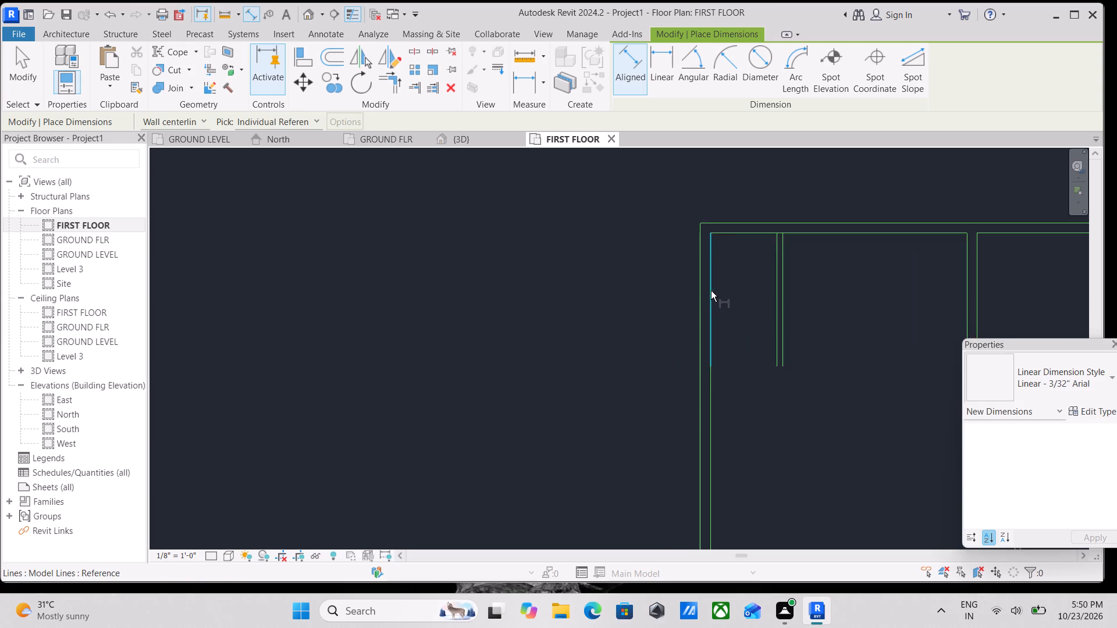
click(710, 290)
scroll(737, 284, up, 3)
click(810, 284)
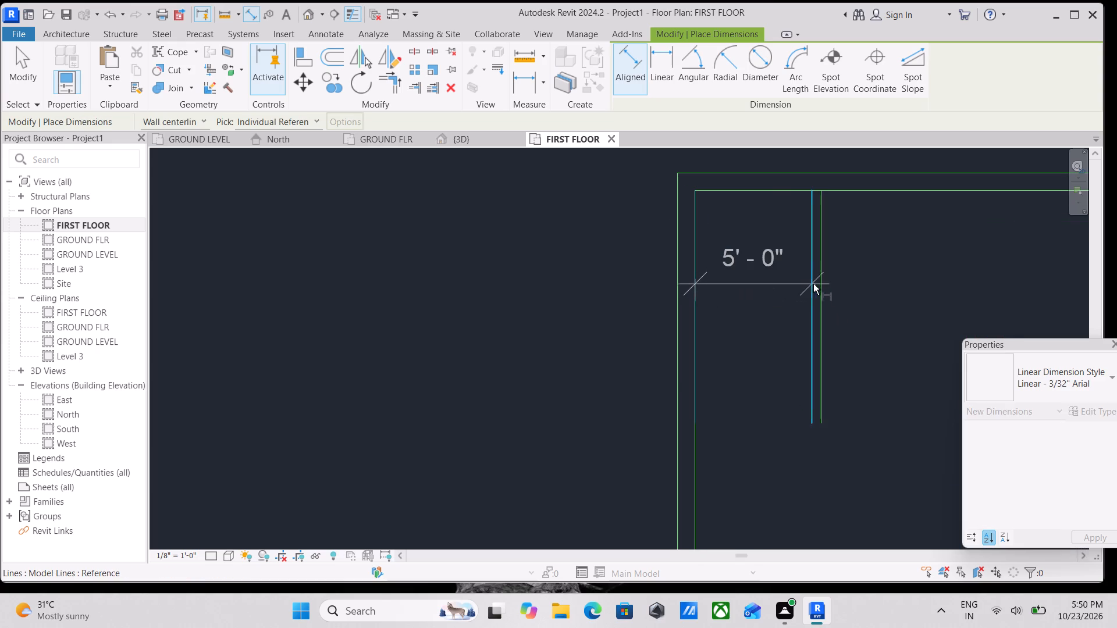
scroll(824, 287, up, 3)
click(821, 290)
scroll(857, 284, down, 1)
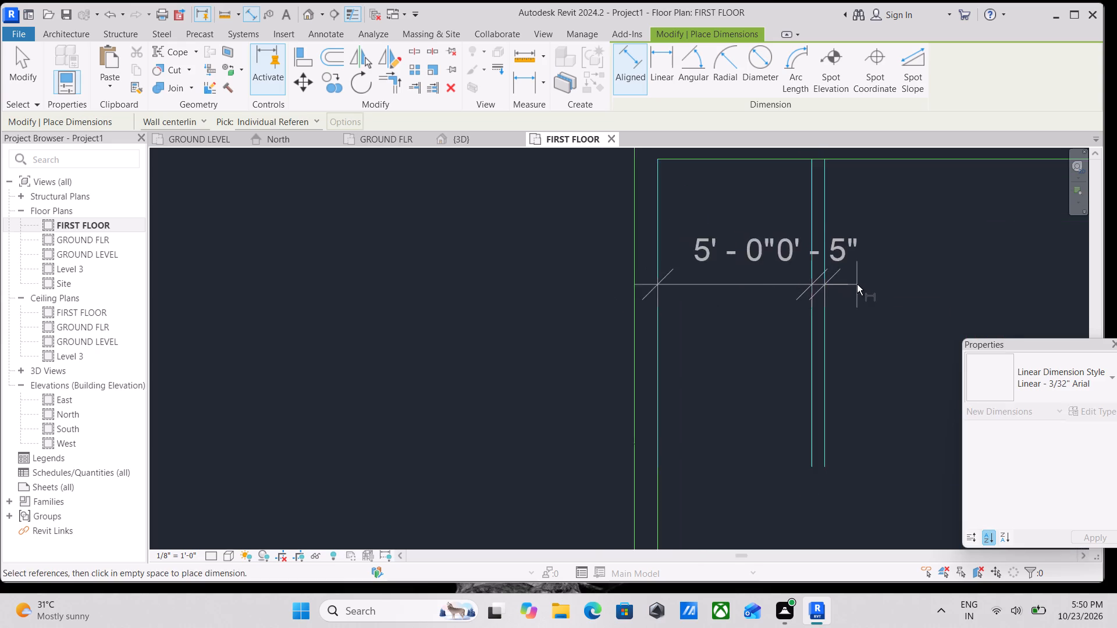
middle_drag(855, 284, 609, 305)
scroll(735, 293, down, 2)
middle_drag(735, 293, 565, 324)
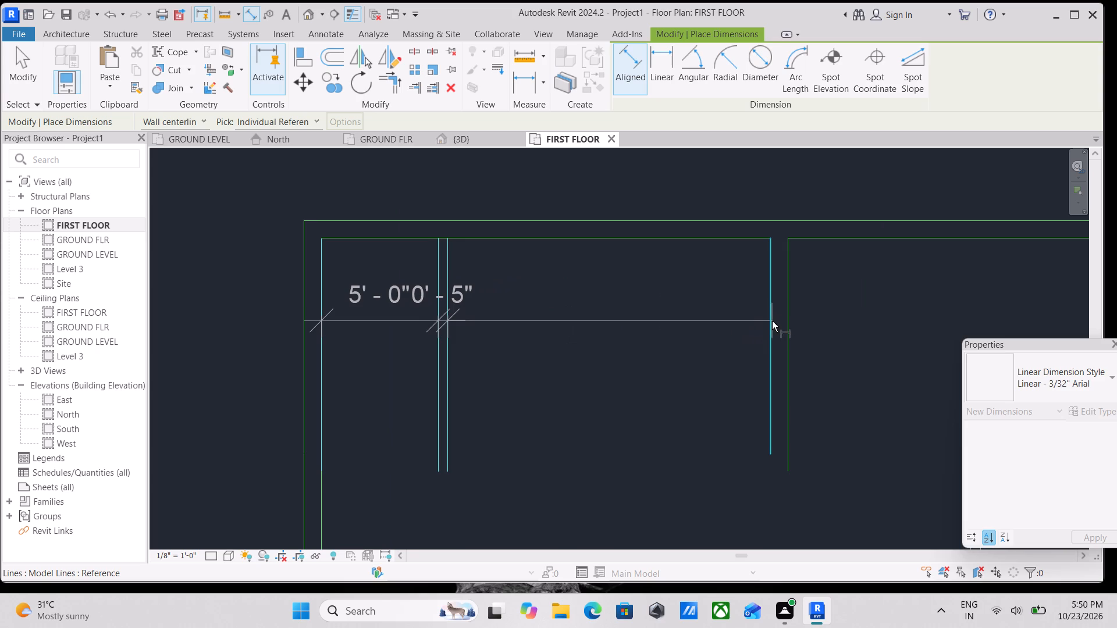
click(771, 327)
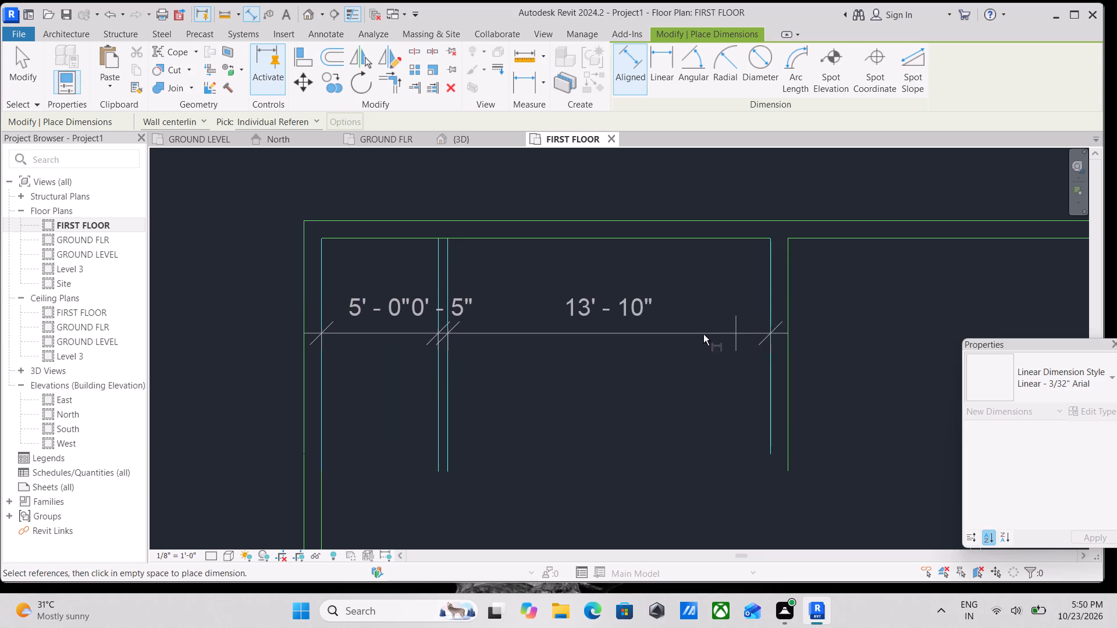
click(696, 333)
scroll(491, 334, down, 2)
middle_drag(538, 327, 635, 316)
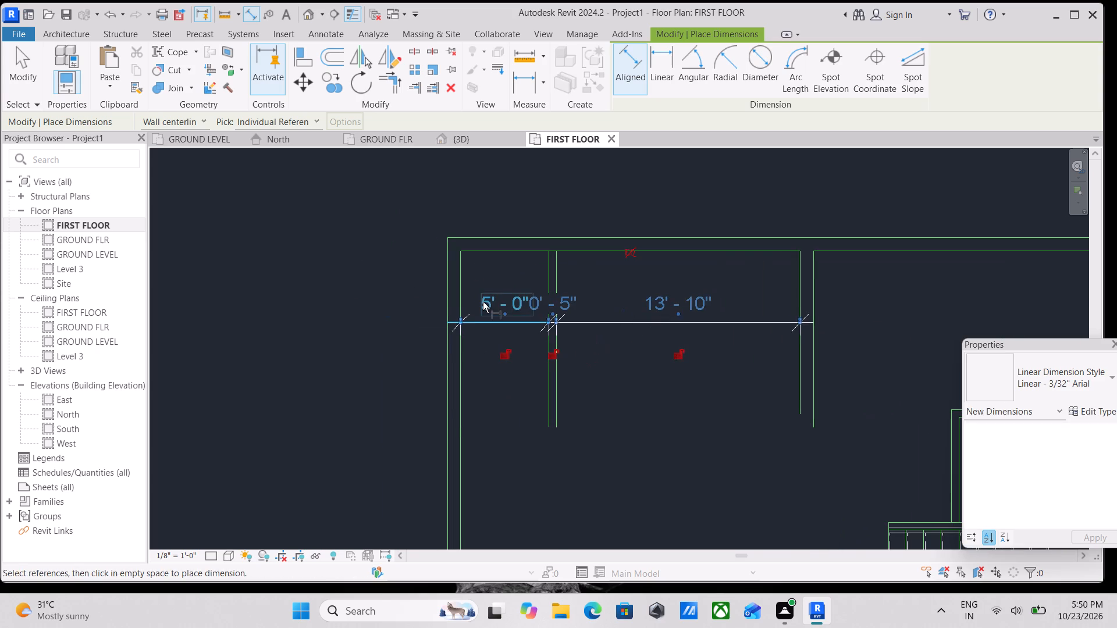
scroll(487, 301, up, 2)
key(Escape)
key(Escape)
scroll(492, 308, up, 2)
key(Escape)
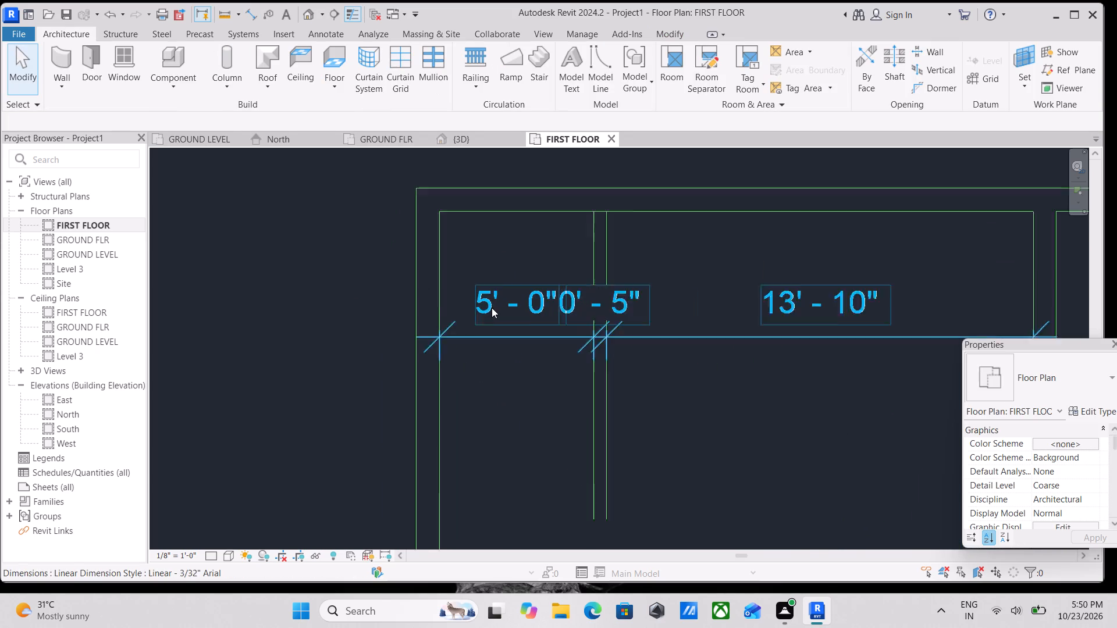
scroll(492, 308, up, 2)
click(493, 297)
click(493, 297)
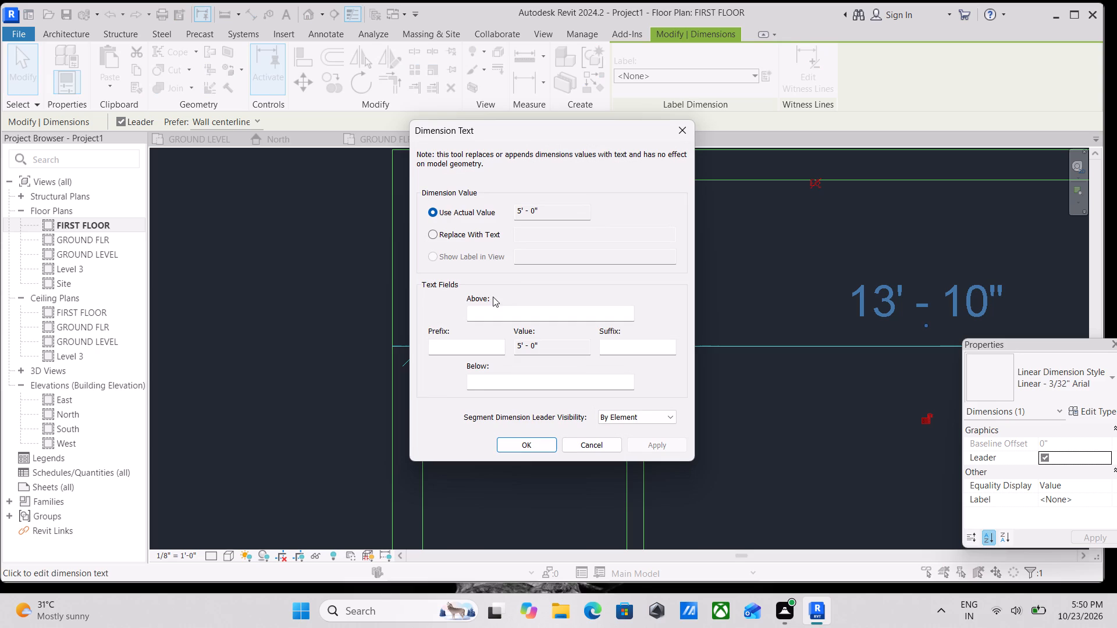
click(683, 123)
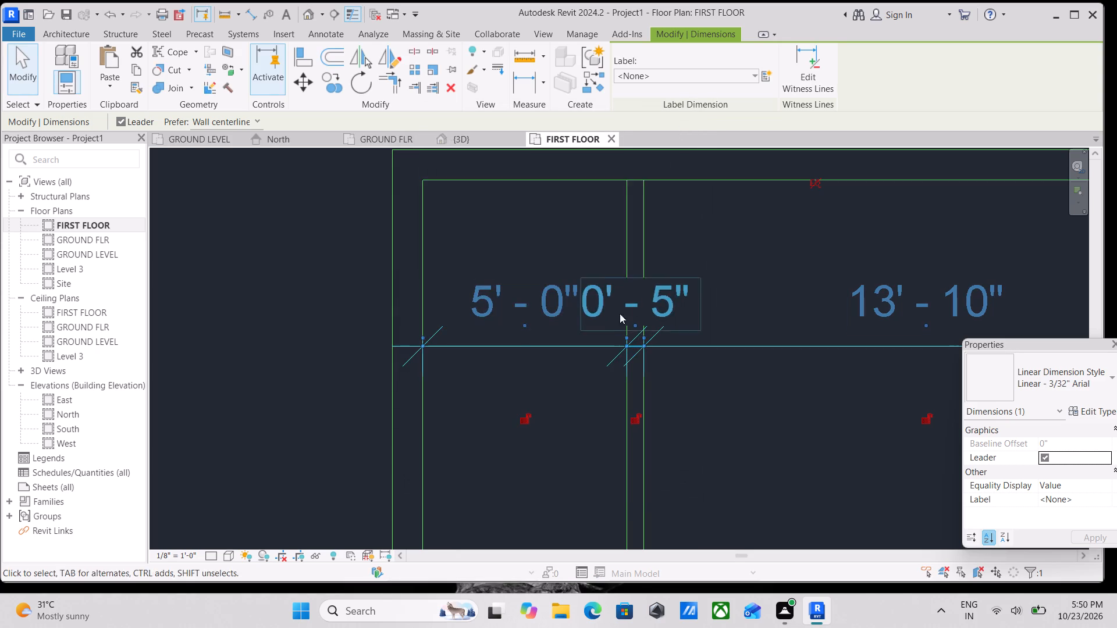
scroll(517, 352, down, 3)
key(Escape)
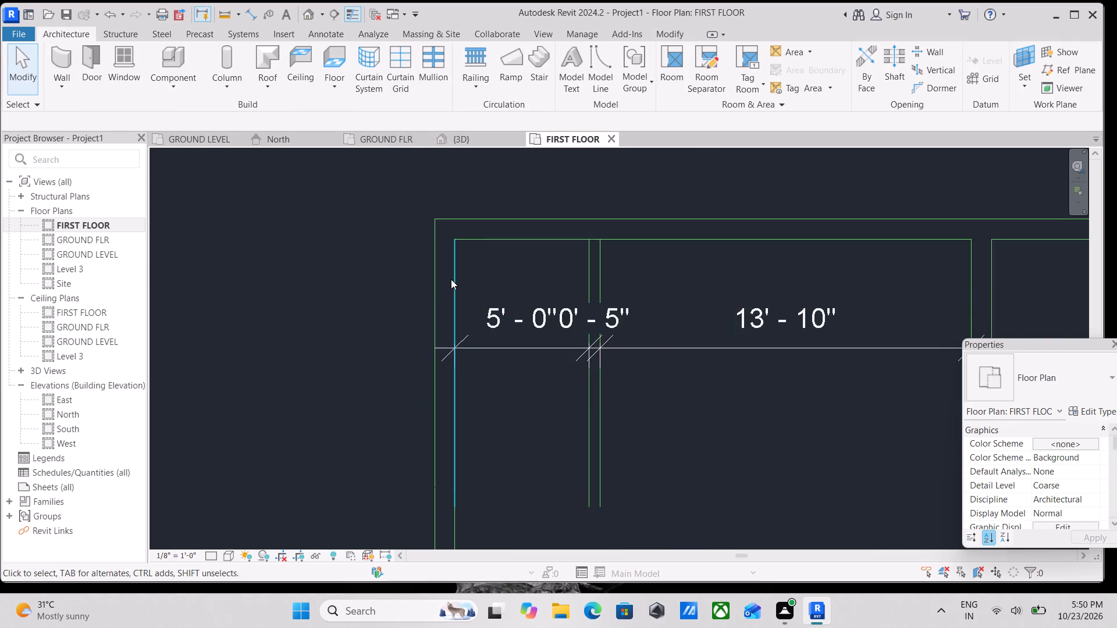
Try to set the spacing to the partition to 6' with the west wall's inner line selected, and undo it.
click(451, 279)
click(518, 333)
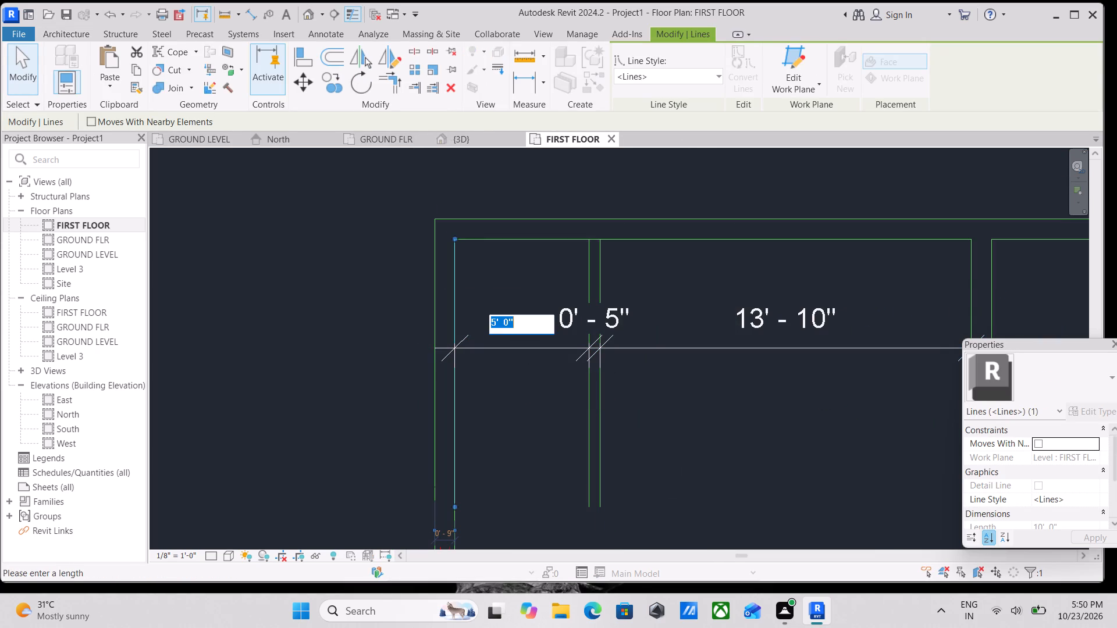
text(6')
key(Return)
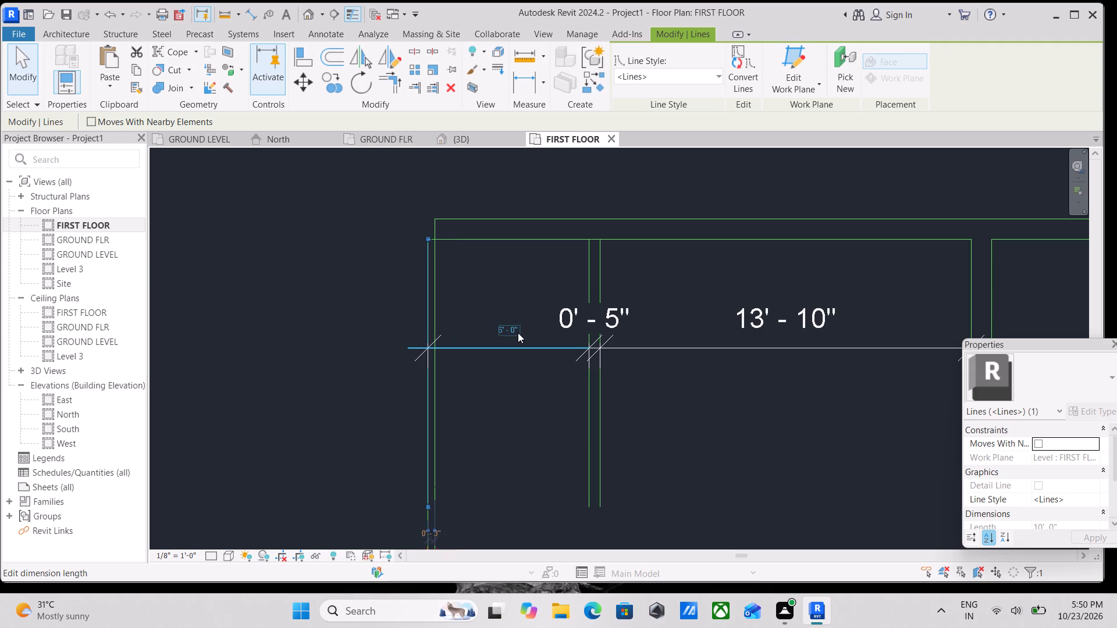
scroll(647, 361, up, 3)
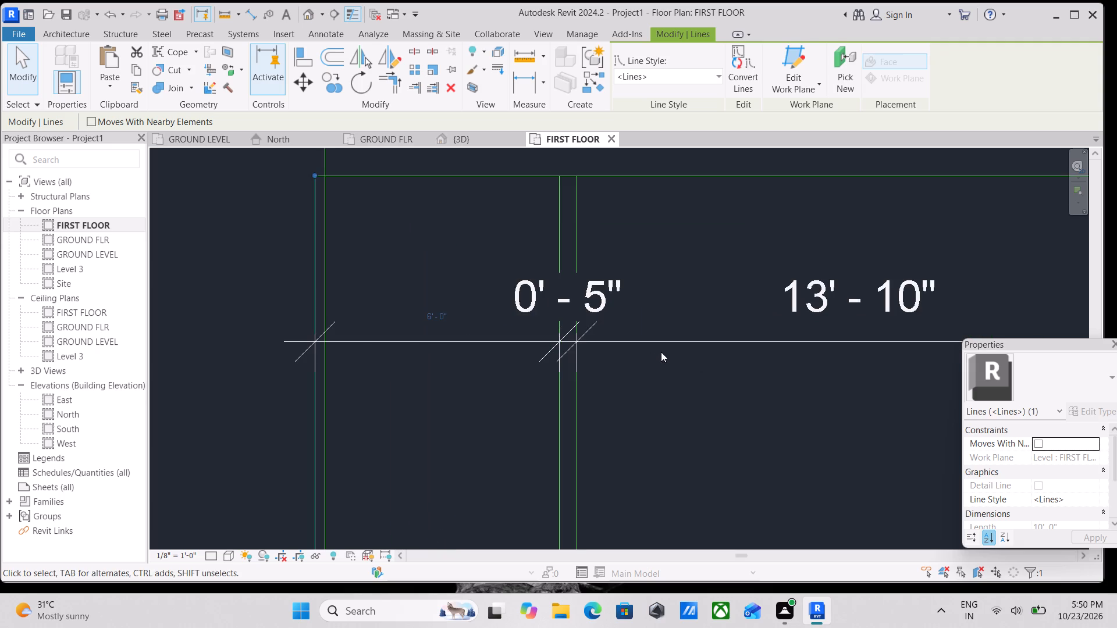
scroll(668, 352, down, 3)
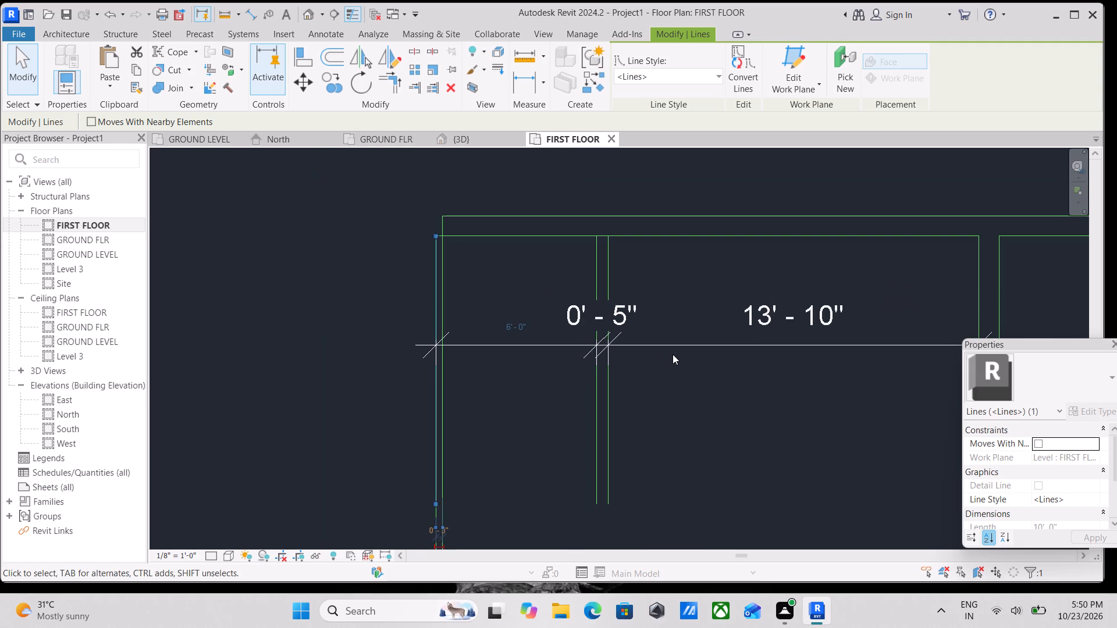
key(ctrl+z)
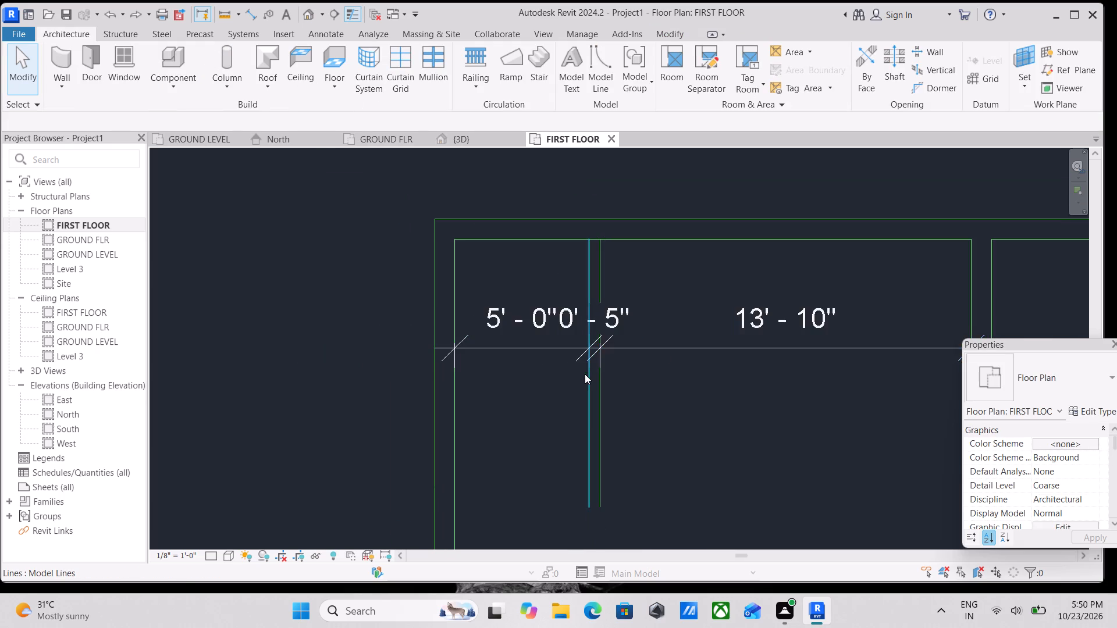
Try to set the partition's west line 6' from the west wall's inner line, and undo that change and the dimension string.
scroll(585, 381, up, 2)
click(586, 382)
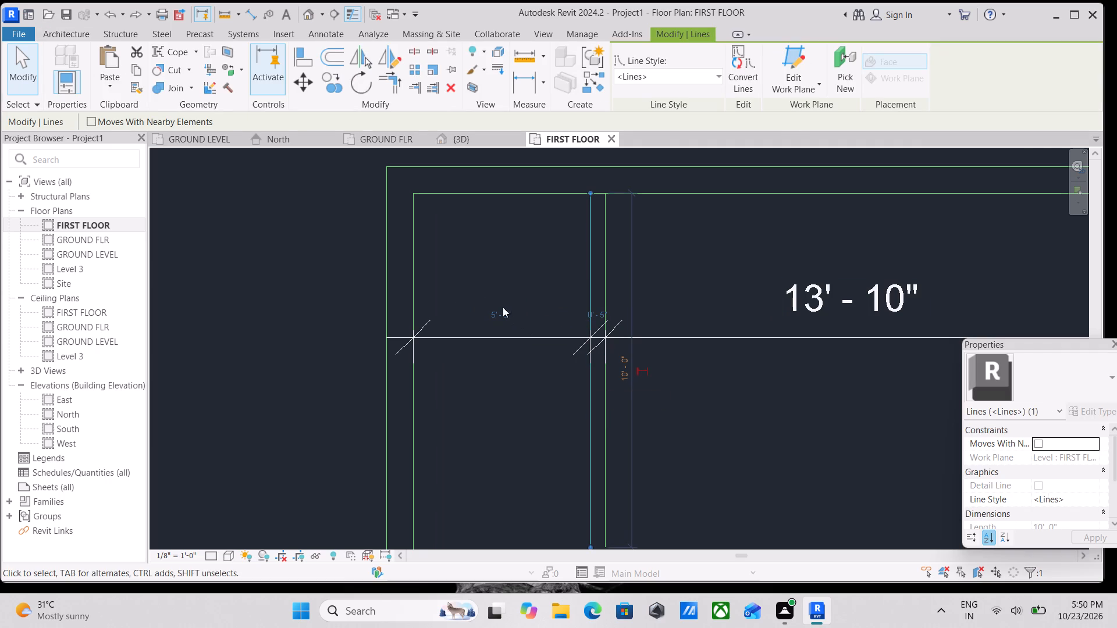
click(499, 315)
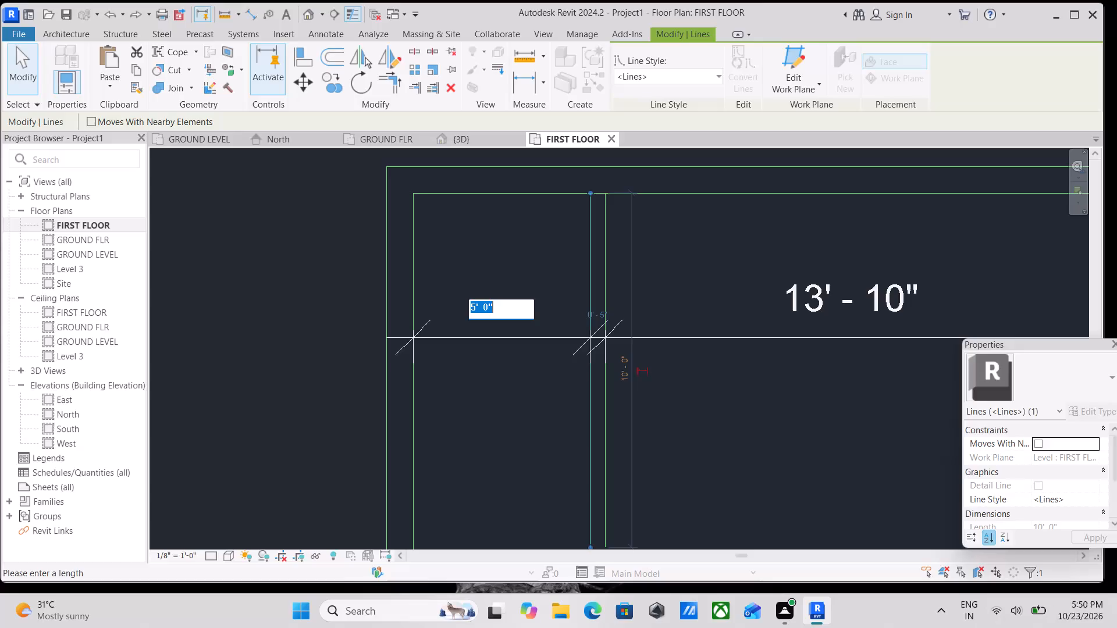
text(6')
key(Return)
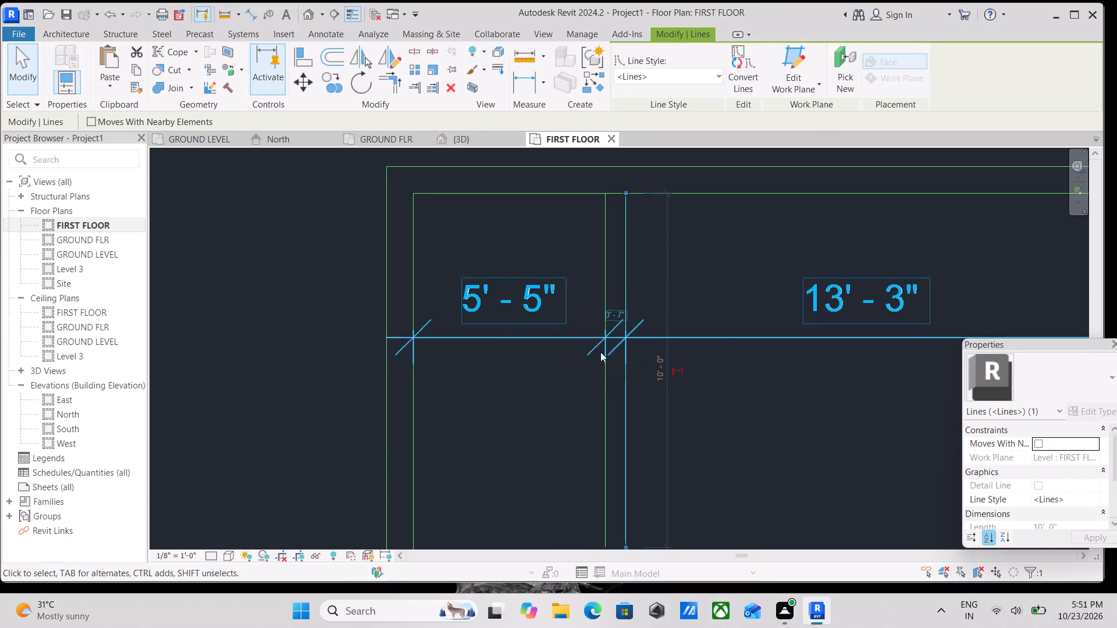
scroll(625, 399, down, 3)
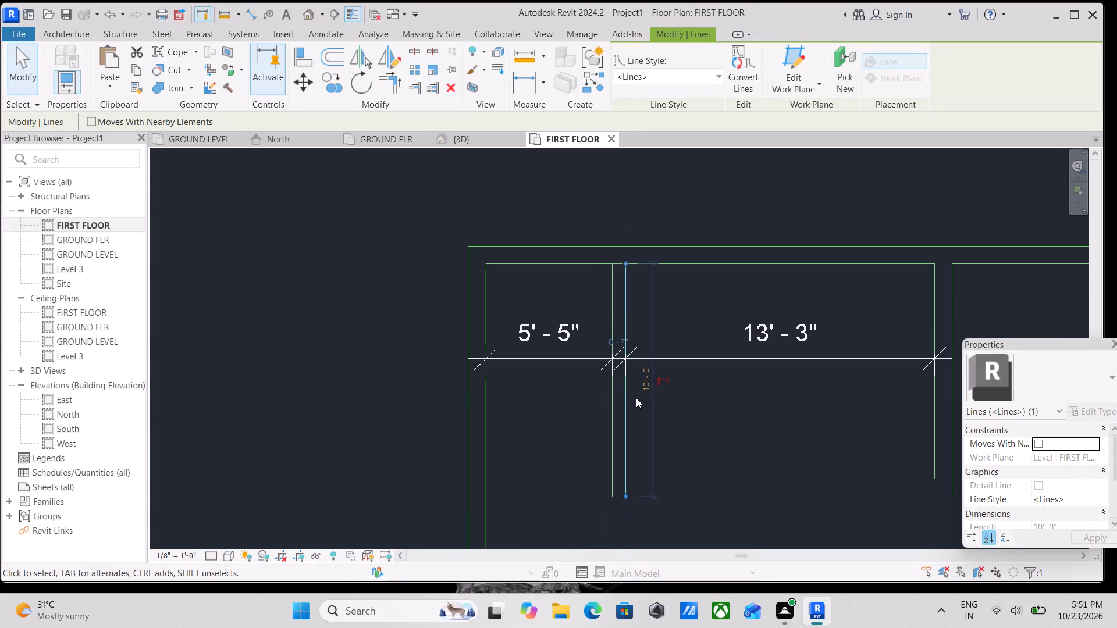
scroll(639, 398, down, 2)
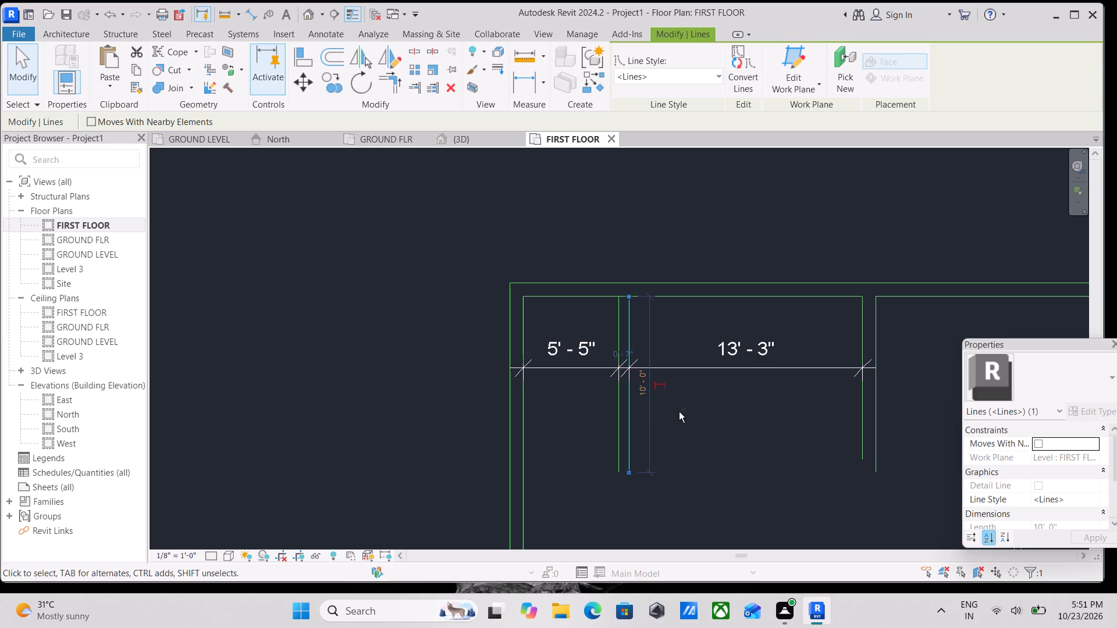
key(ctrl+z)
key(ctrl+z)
Delete both partition lines between the west wall and the dividing wall.
scroll(679, 412, down, 4)
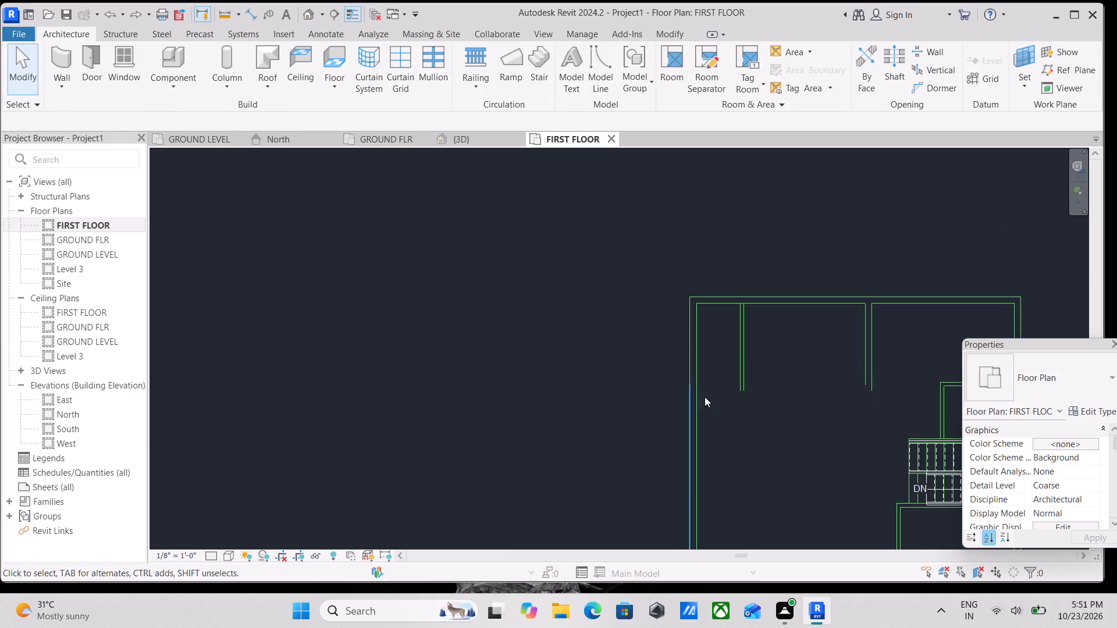
scroll(738, 340, up, 1)
middle_drag(738, 340, 643, 380)
scroll(634, 385, up, 2)
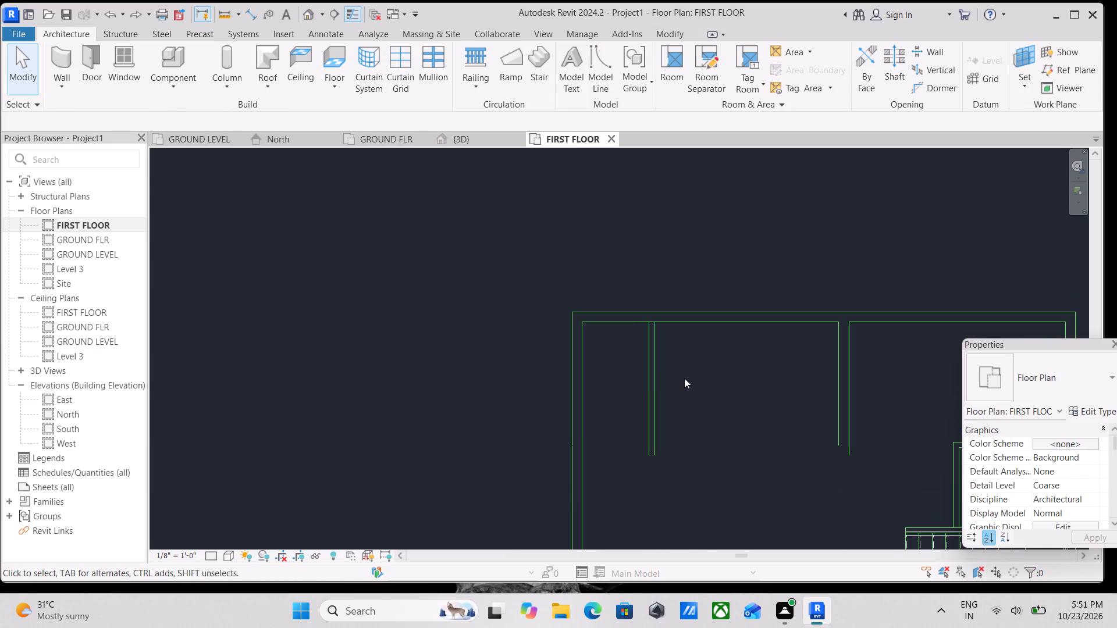
click(661, 418)
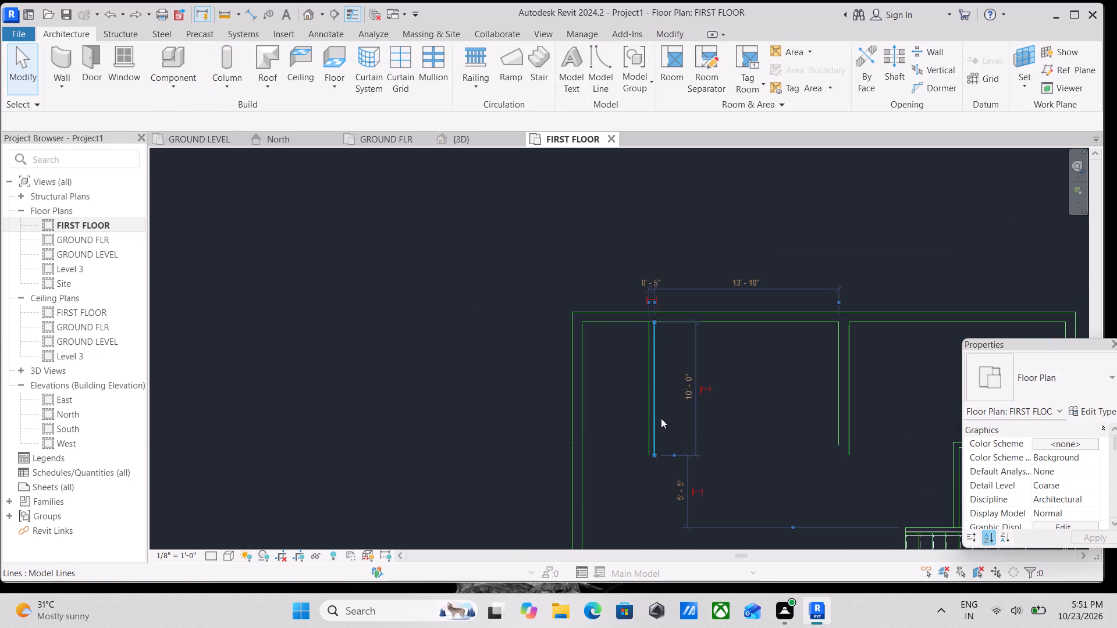
right_click(661, 418)
click(715, 226)
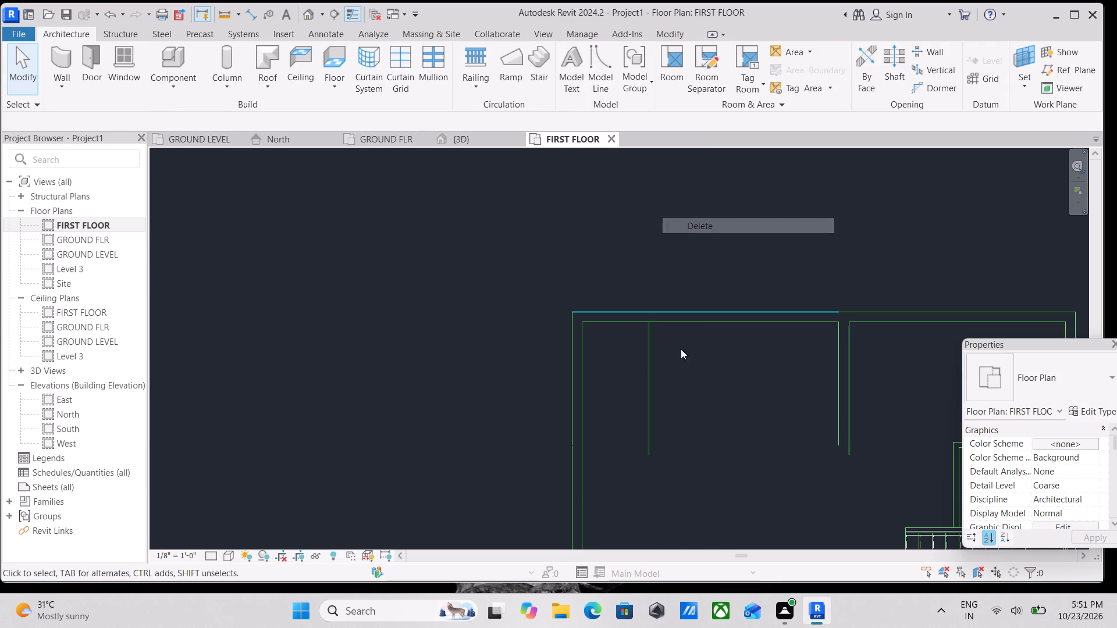
click(654, 398)
right_click(654, 398)
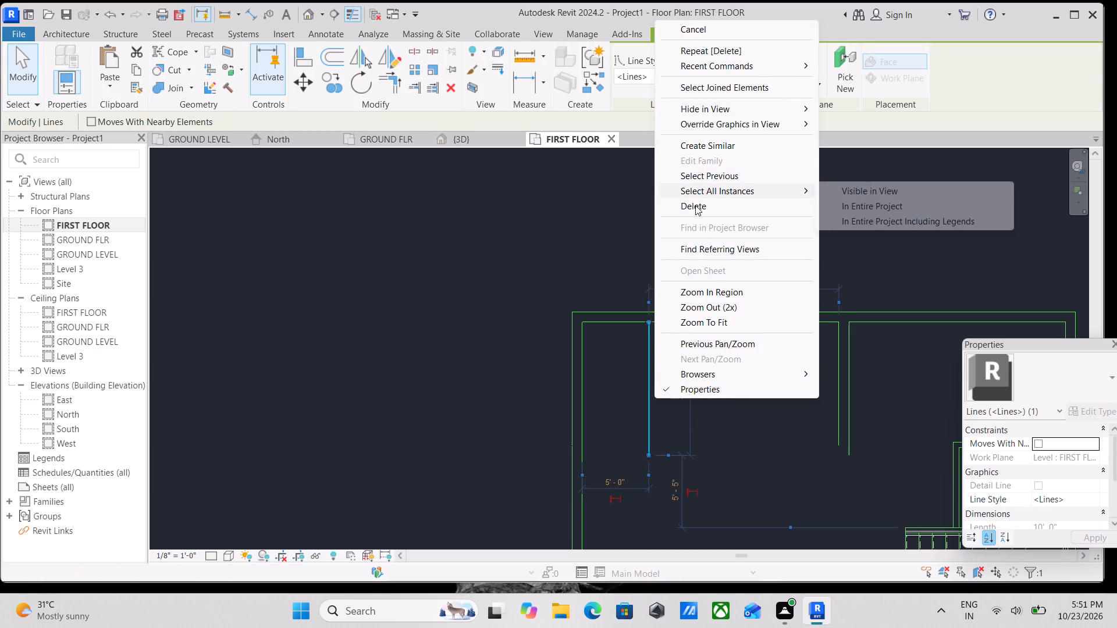
click(695, 205)
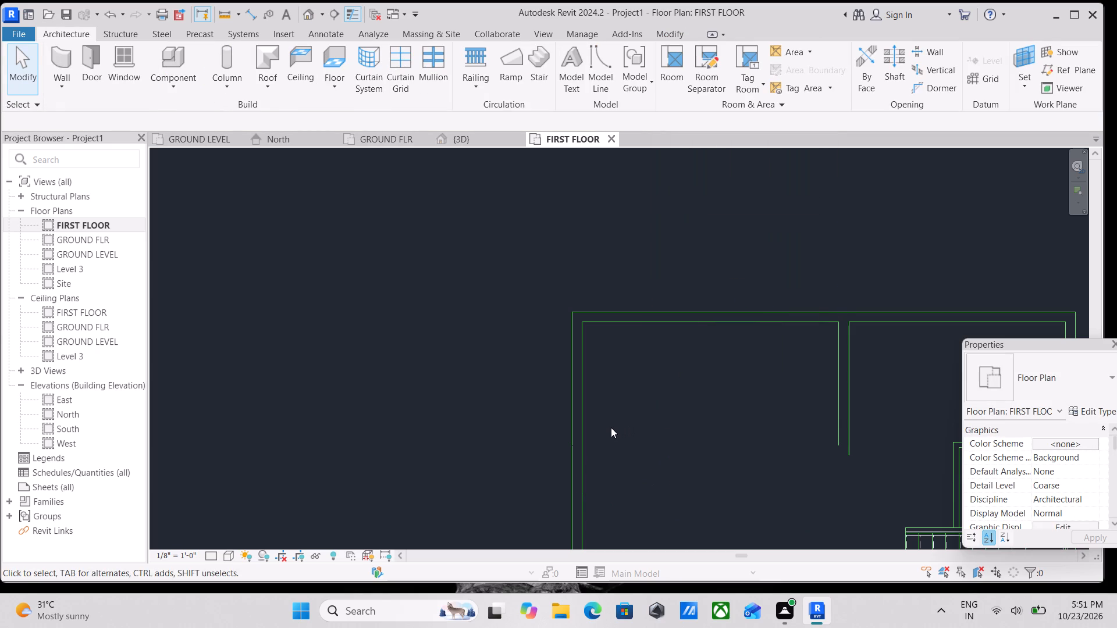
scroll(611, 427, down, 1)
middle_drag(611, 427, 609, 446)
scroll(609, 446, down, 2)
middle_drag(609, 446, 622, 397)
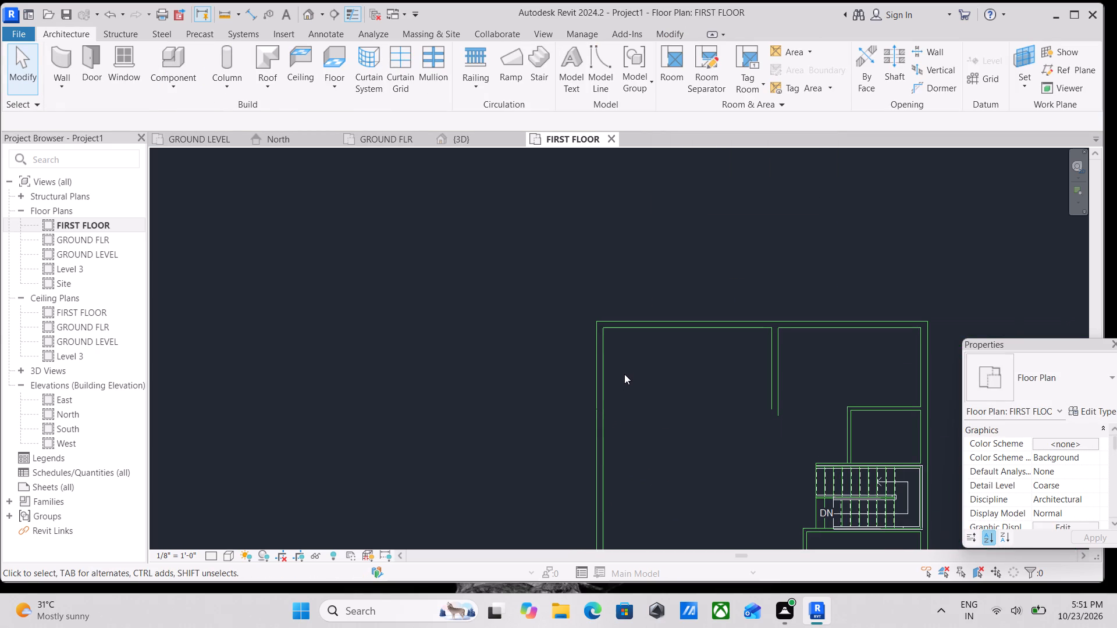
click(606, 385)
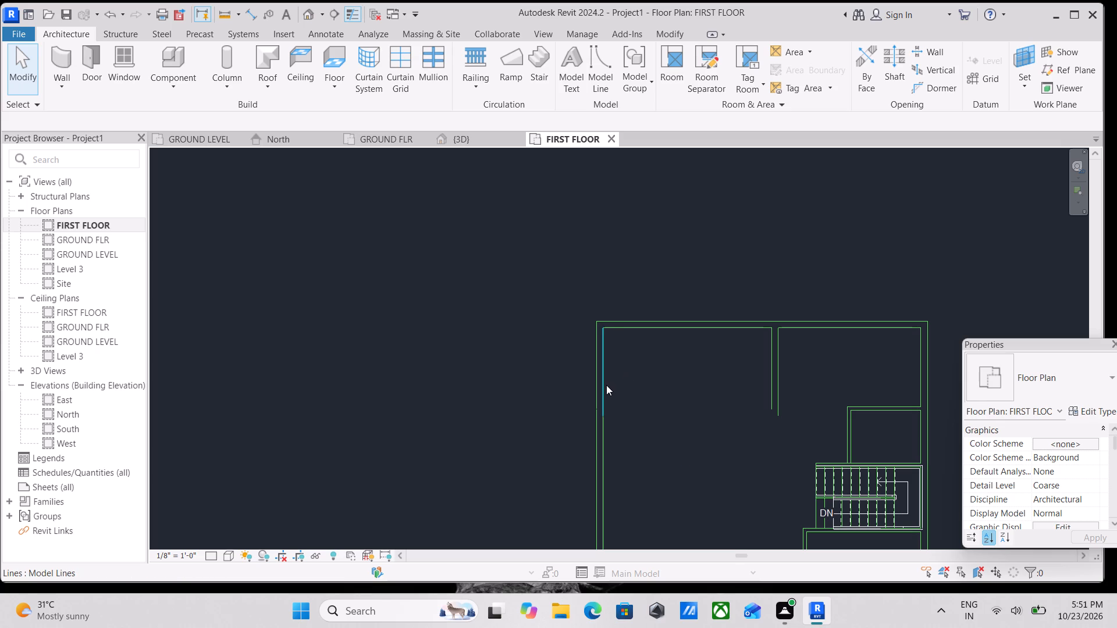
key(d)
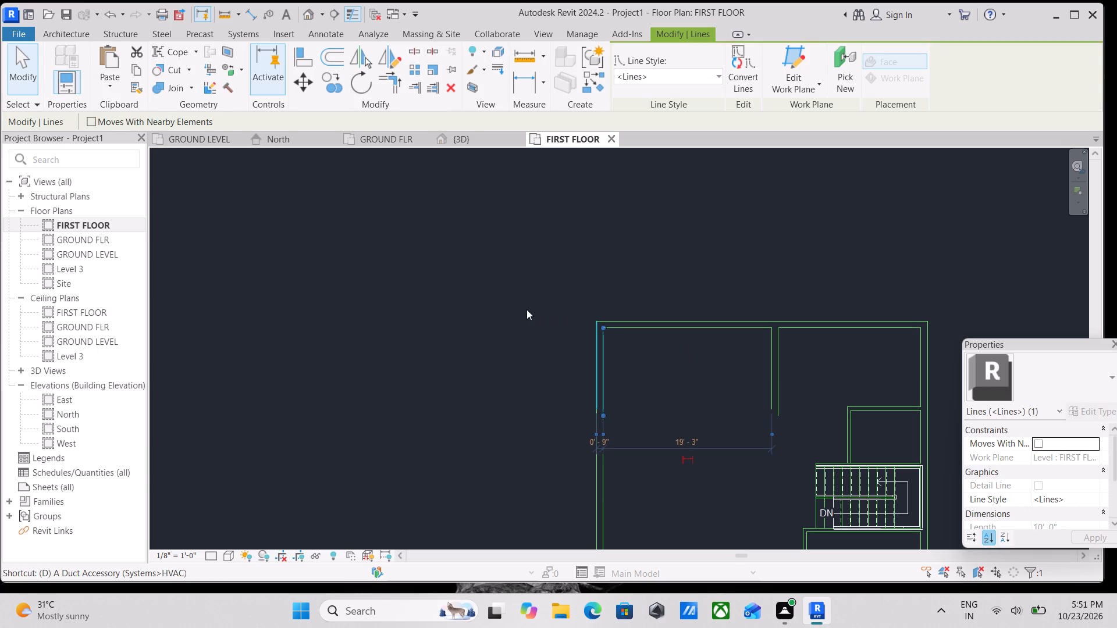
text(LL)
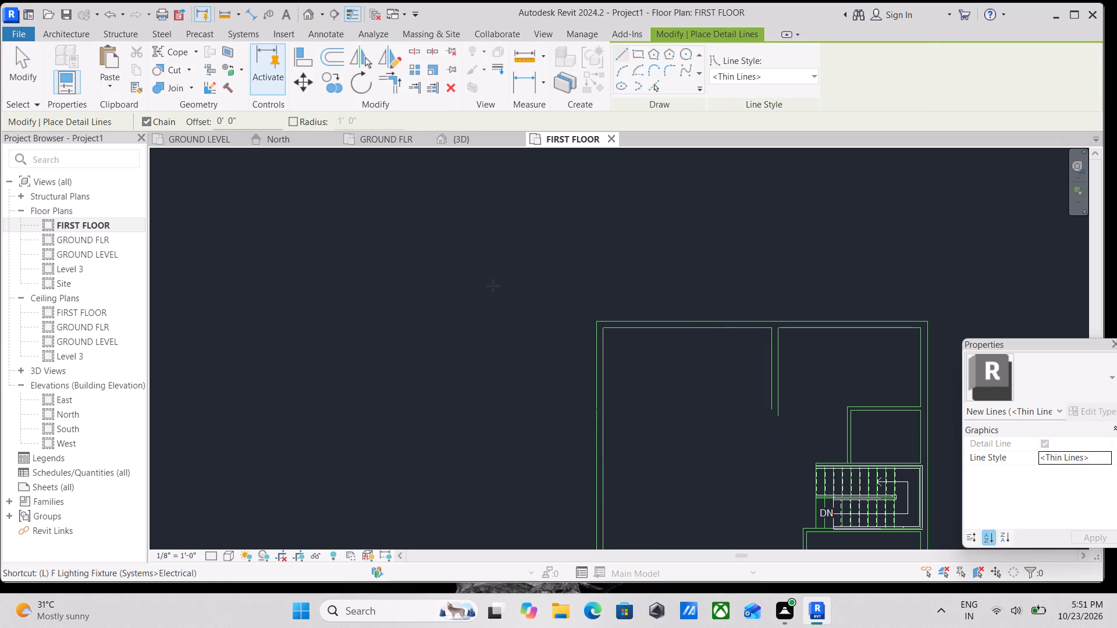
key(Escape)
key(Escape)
Add a model line offset 7' east from the west wall's inner line as the new partition's west face.
click(604, 379)
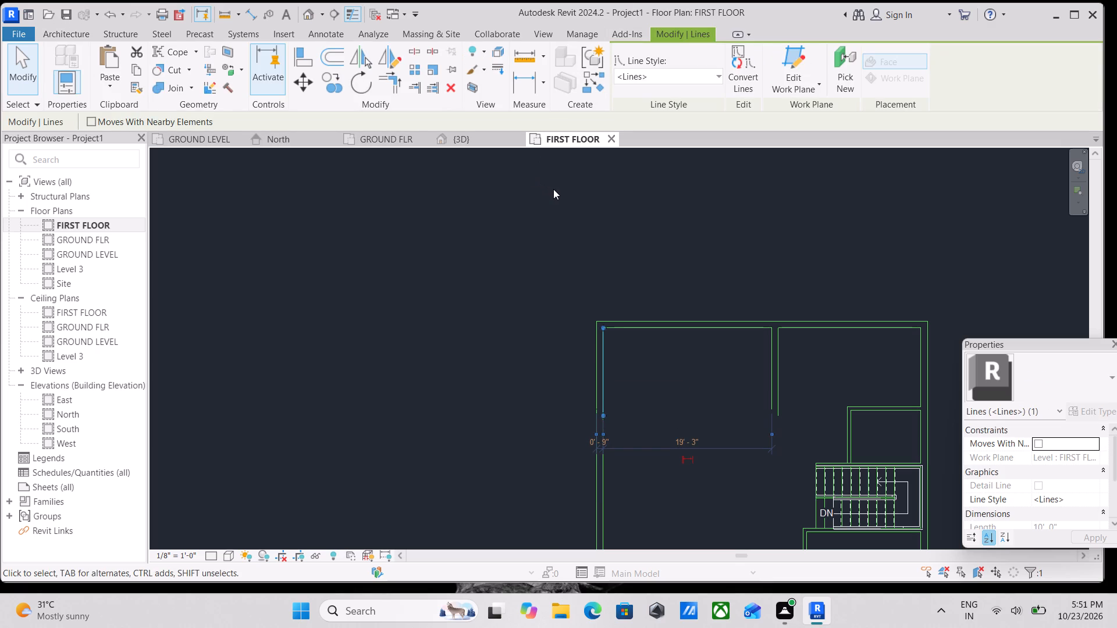
key(l)
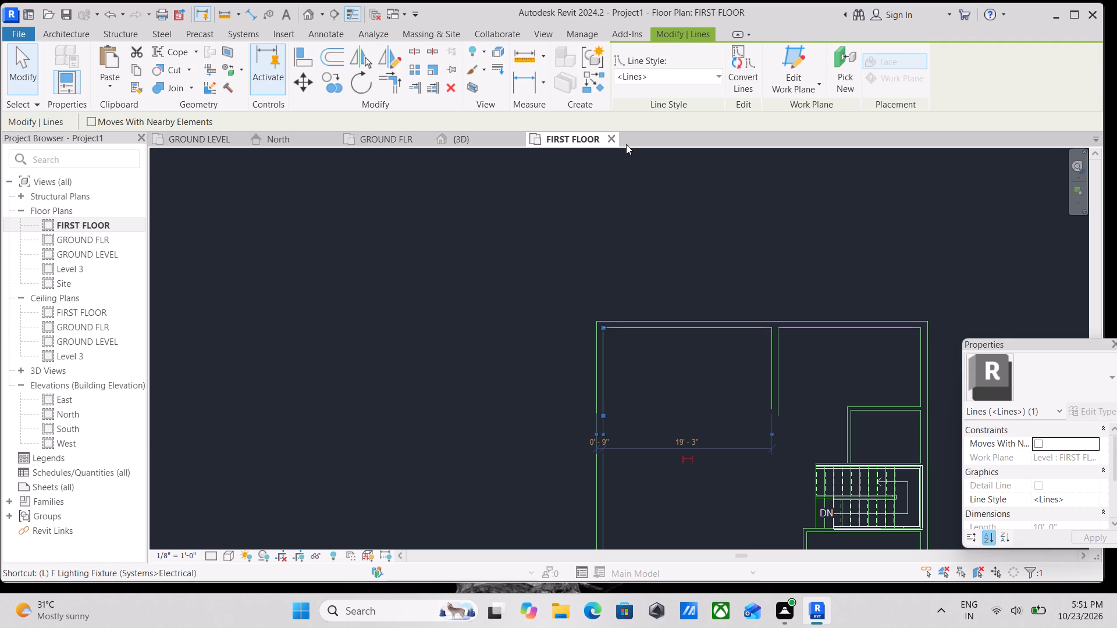
key(i)
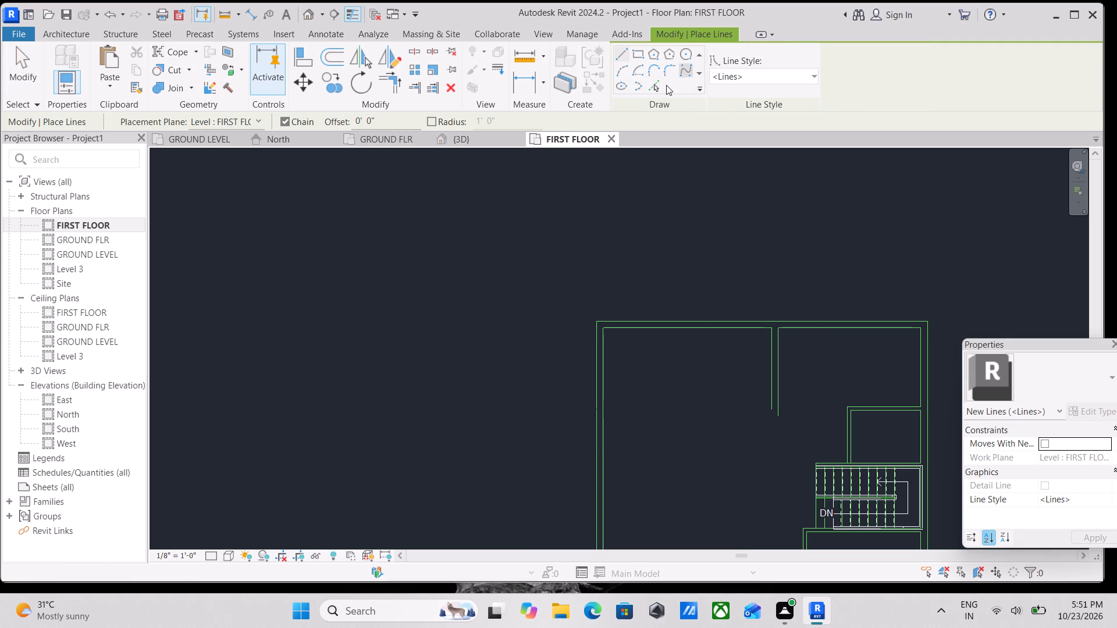
click(654, 86)
drag(343, 120, 247, 118)
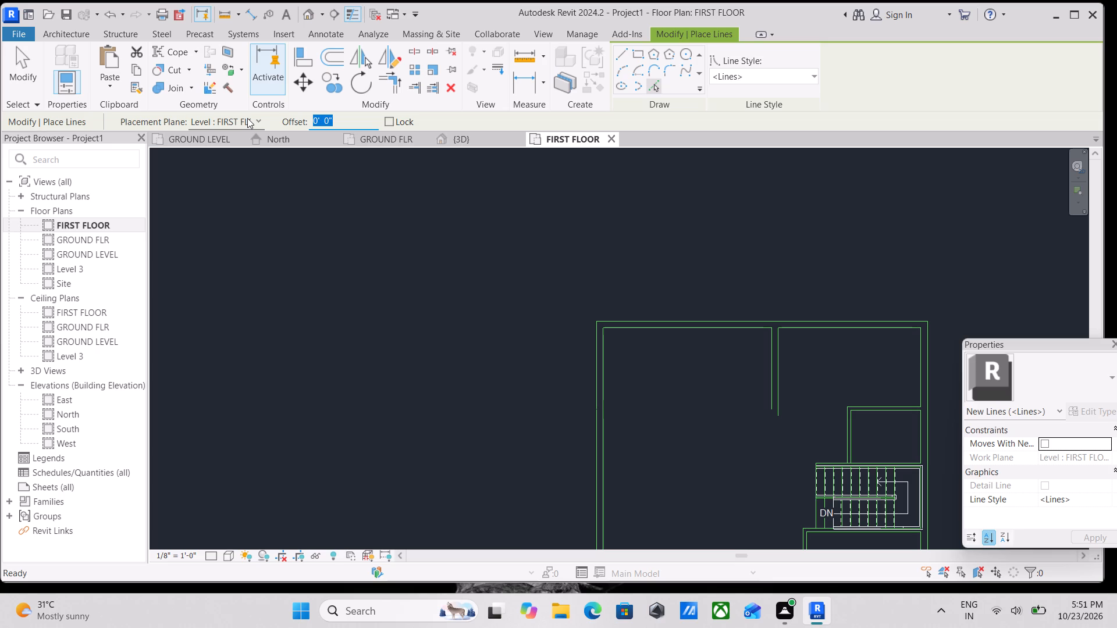
text(7')
key(Return)
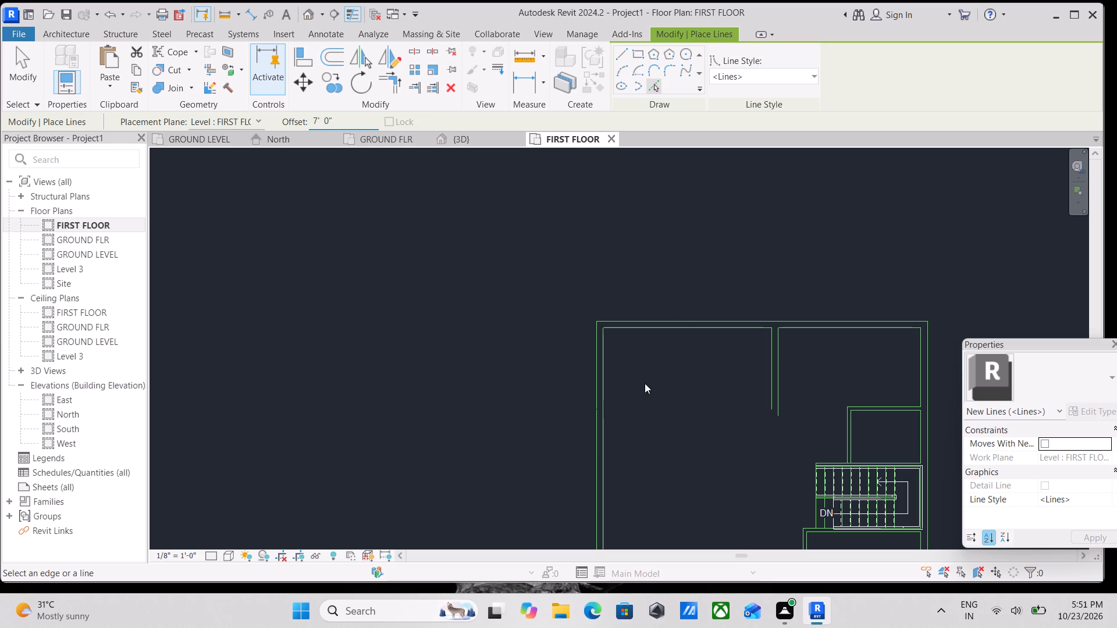
click(607, 409)
Add the partition's second face as a line offset 5" east of the new partition line.
drag(341, 111, 335, 111)
drag(338, 120, 281, 123)
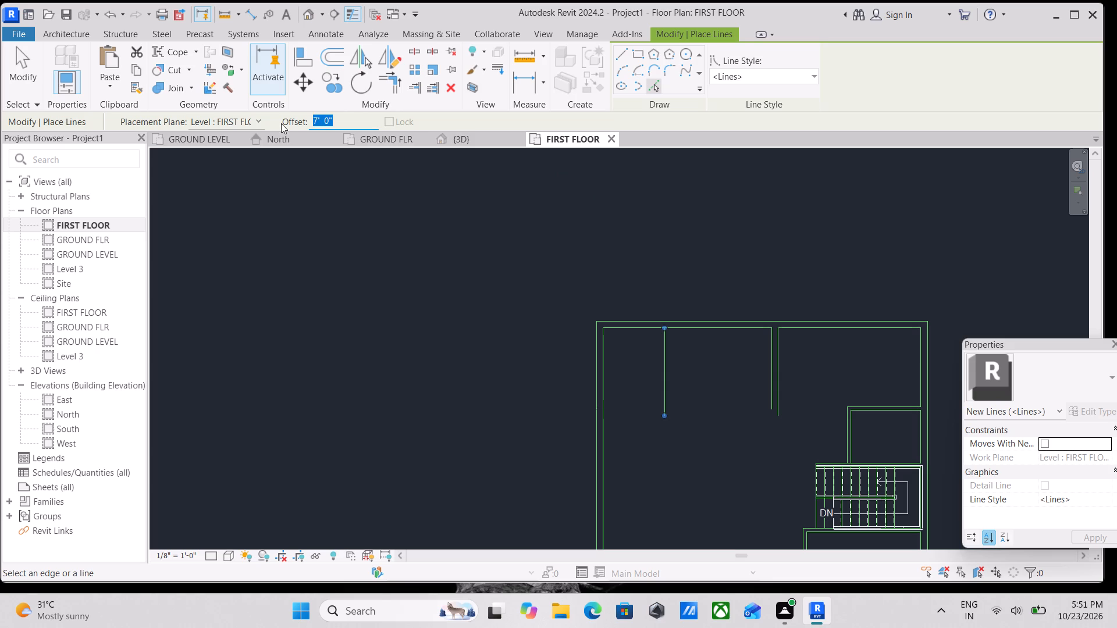
key(5)
drag(337, 120, 244, 133)
key(5)
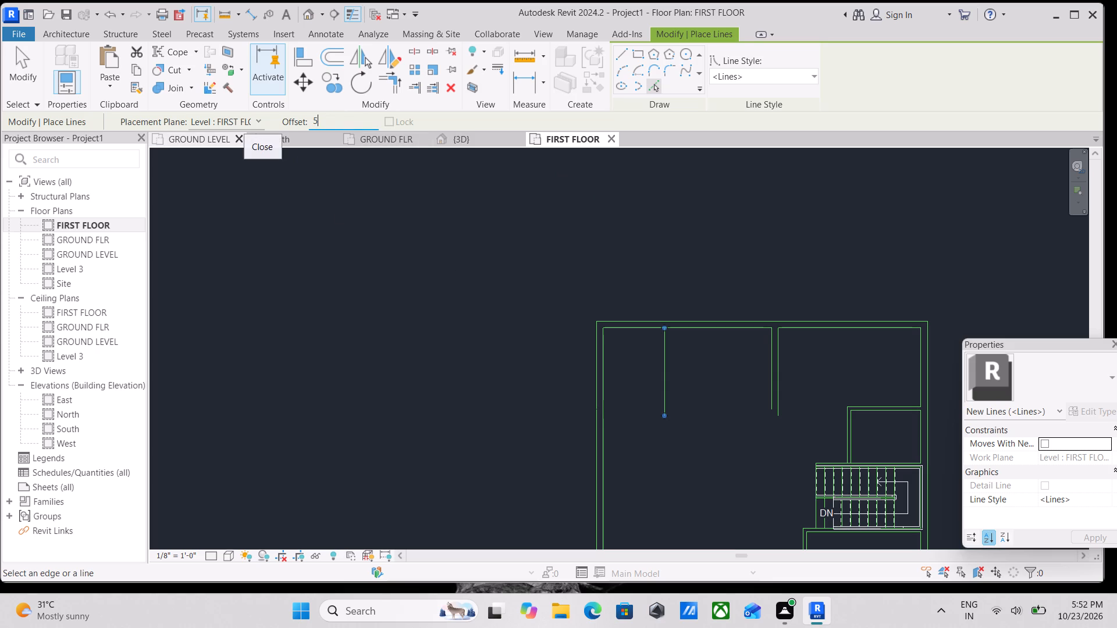
key(shift+quotedbl)
key(Return)
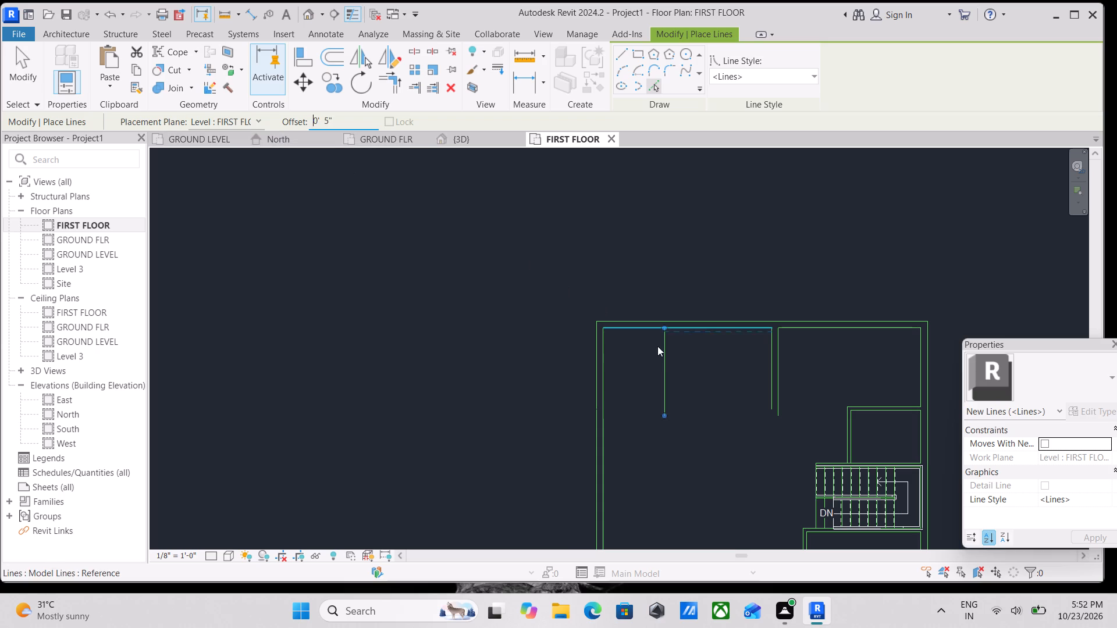
scroll(669, 386, up, 7)
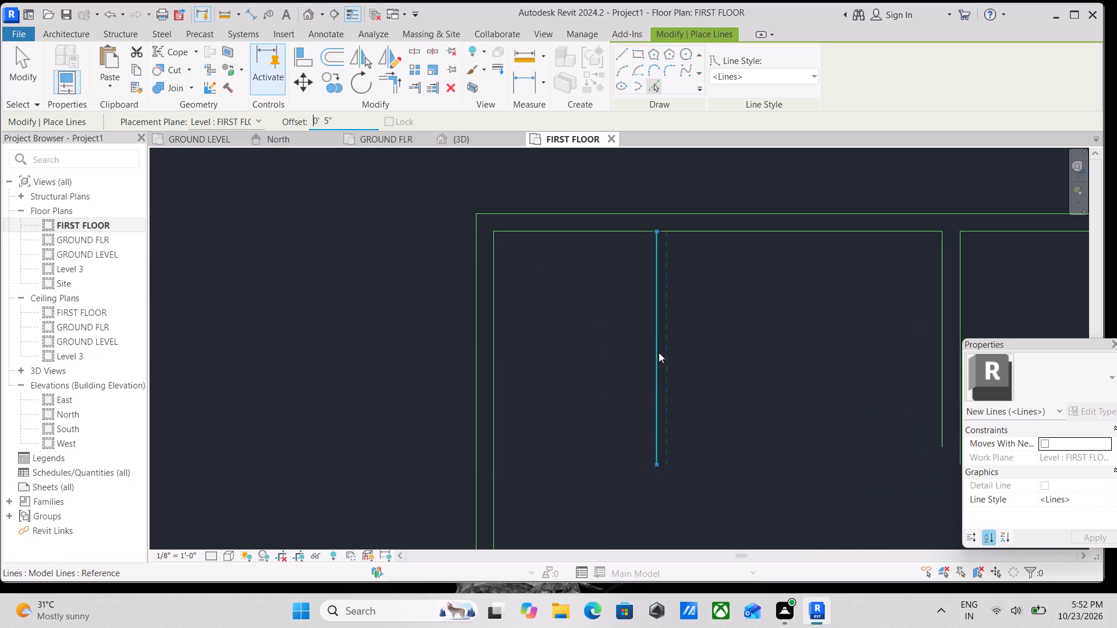
click(660, 355)
scroll(653, 288, down, 1)
middle_drag(653, 288, 649, 415)
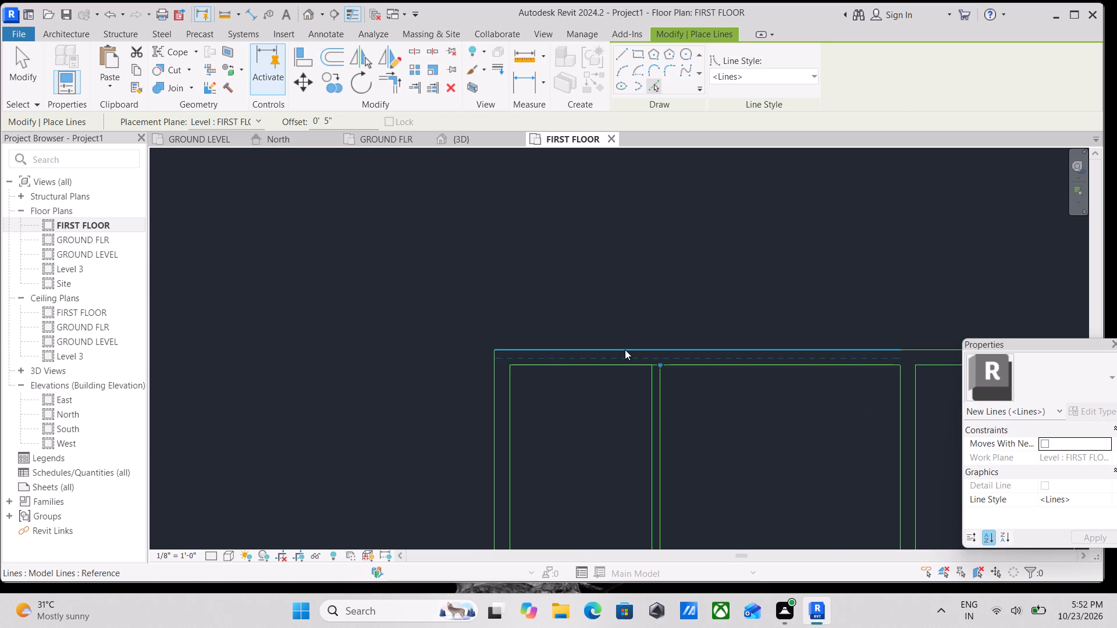
key(Escape)
scroll(664, 372, up, 2)
key(Escape)
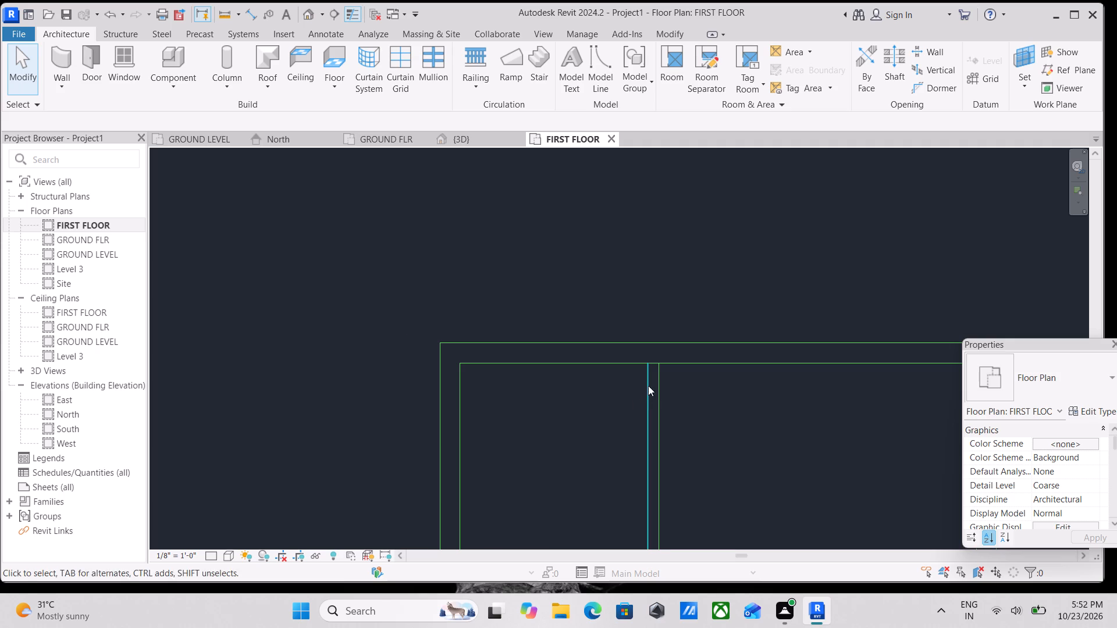
Shorten the north wall's inner line so it ends at the new partition's west line, unjoining the connected elements.
scroll(649, 384, up, 2)
click(654, 354)
scroll(730, 367, down, 3)
middle_drag(696, 374, 507, 387)
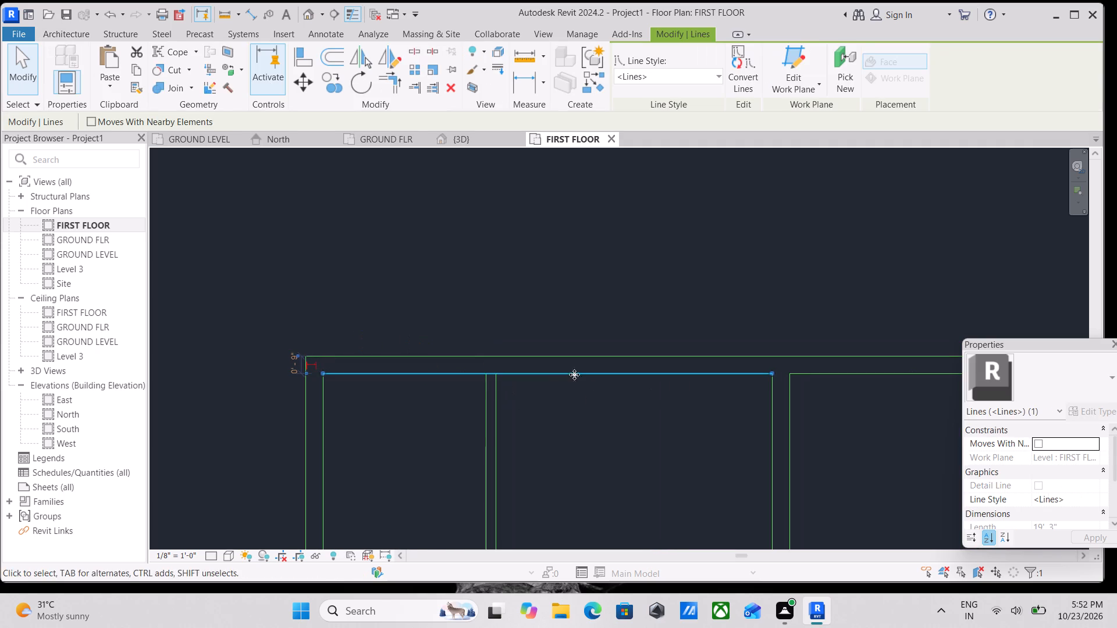
drag(771, 371, 489, 370)
scroll(490, 371, up, 4)
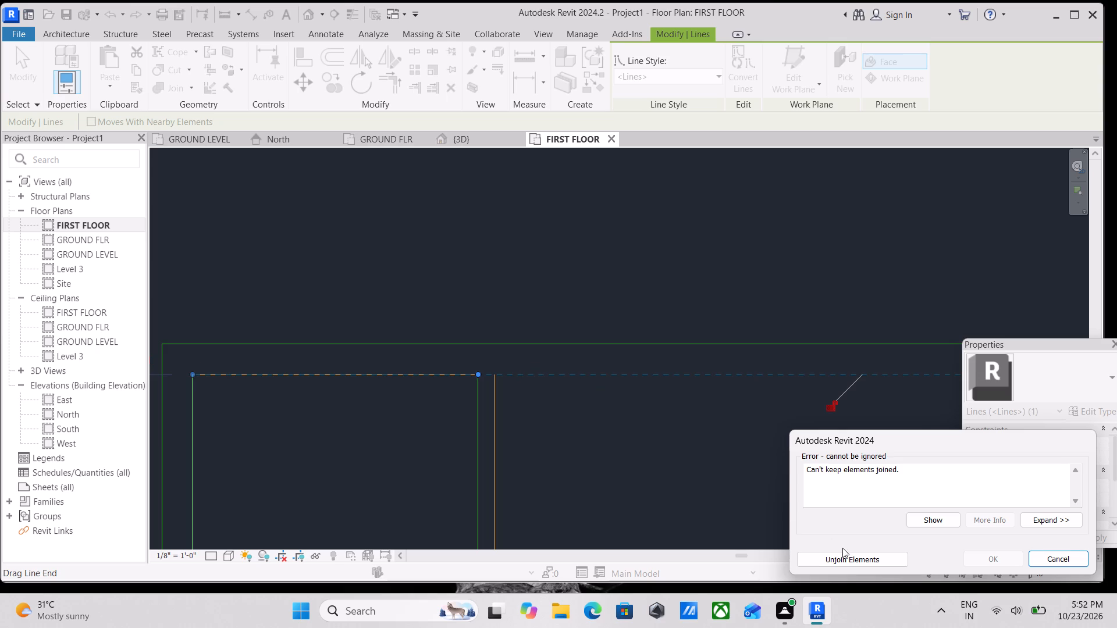
click(844, 561)
scroll(575, 440, down, 3)
middle_drag(577, 440, 671, 403)
key(Escape)
scroll(608, 378, down, 3)
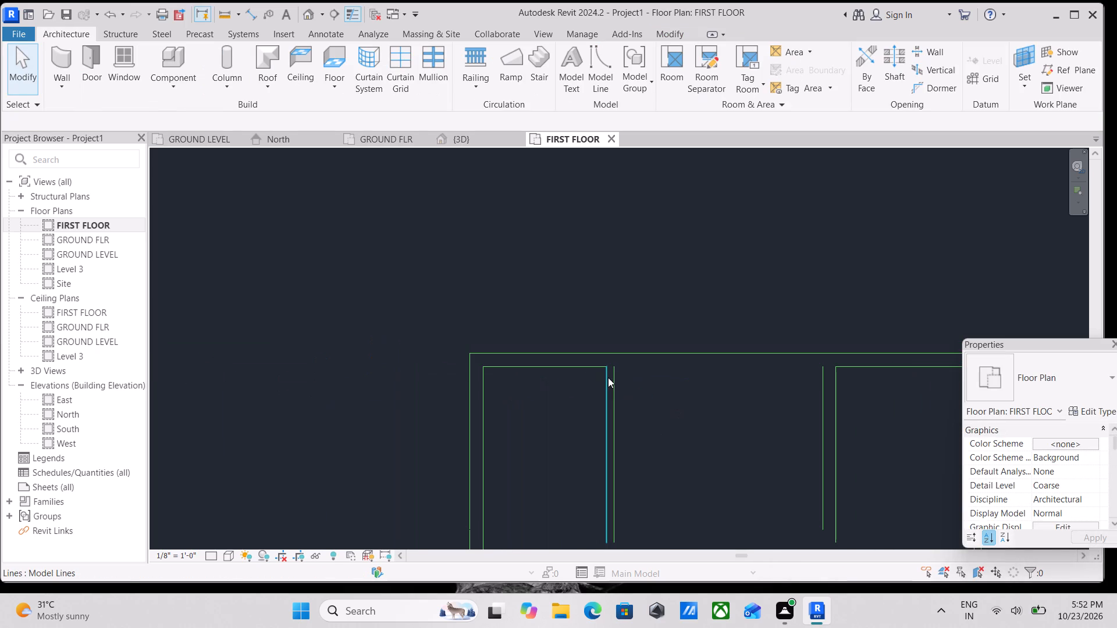
Add a horizontal model line offset 7' south from the shortened north wall inner line, inside the northwest room.
middle_click(577, 405)
click(567, 370)
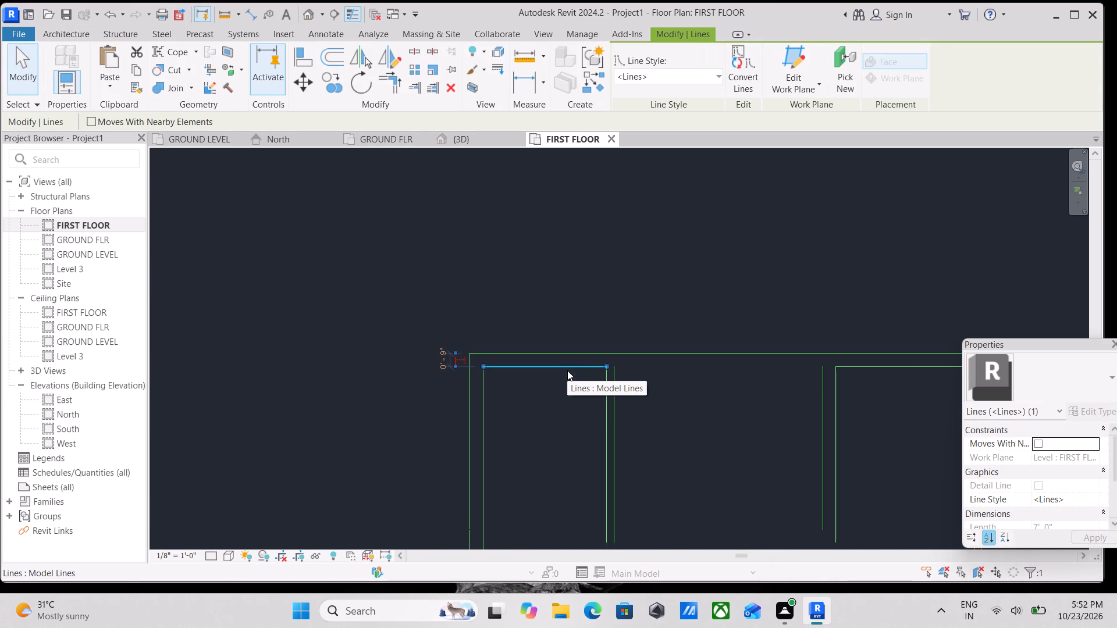
key(l)
key(i)
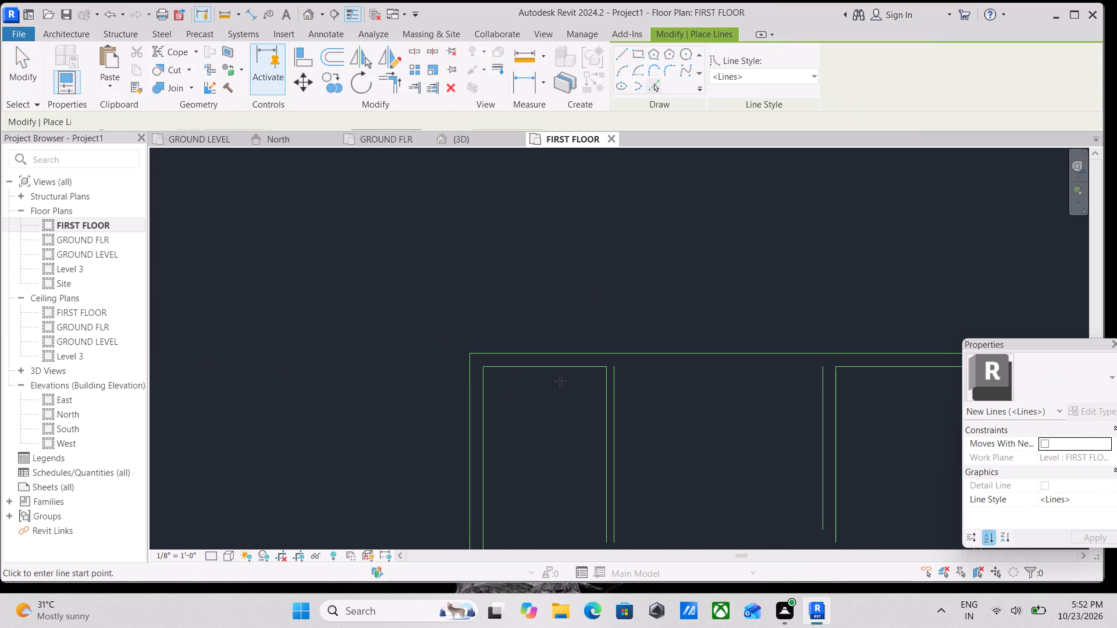
click(661, 87)
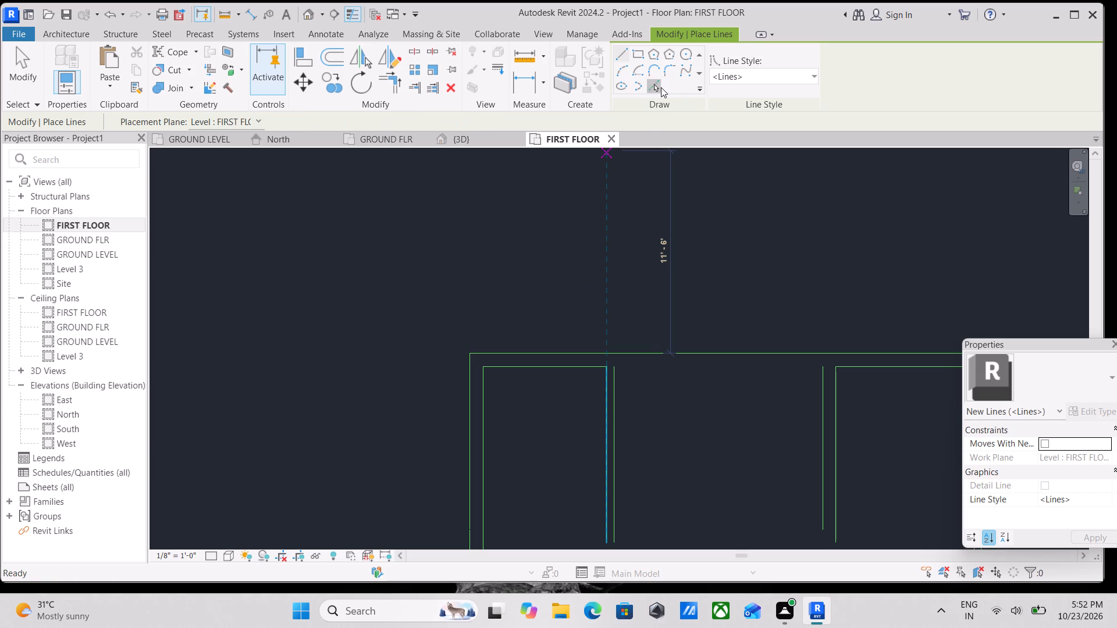
drag(333, 122, 280, 130)
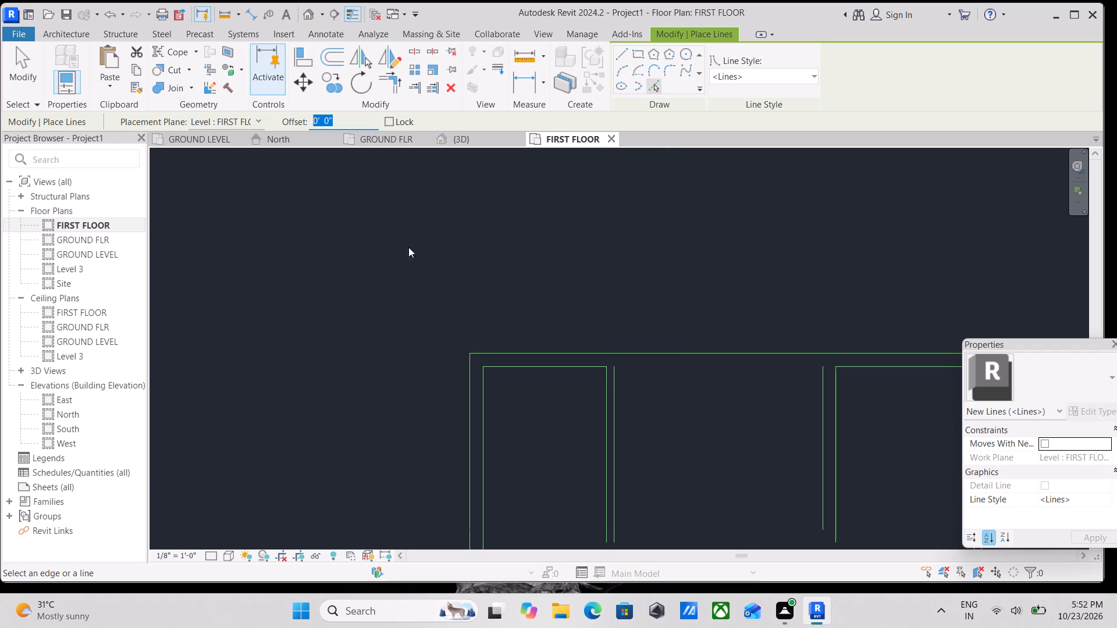
key(7)
key(BackSpace)
text(6')
key(Return)
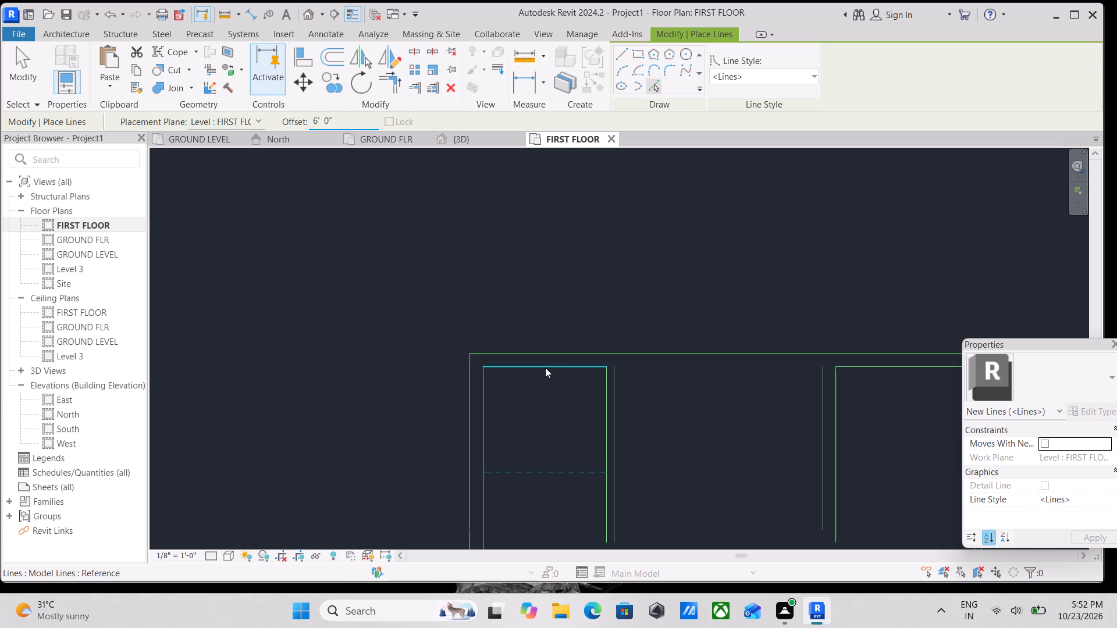
scroll(545, 367, down, 2)
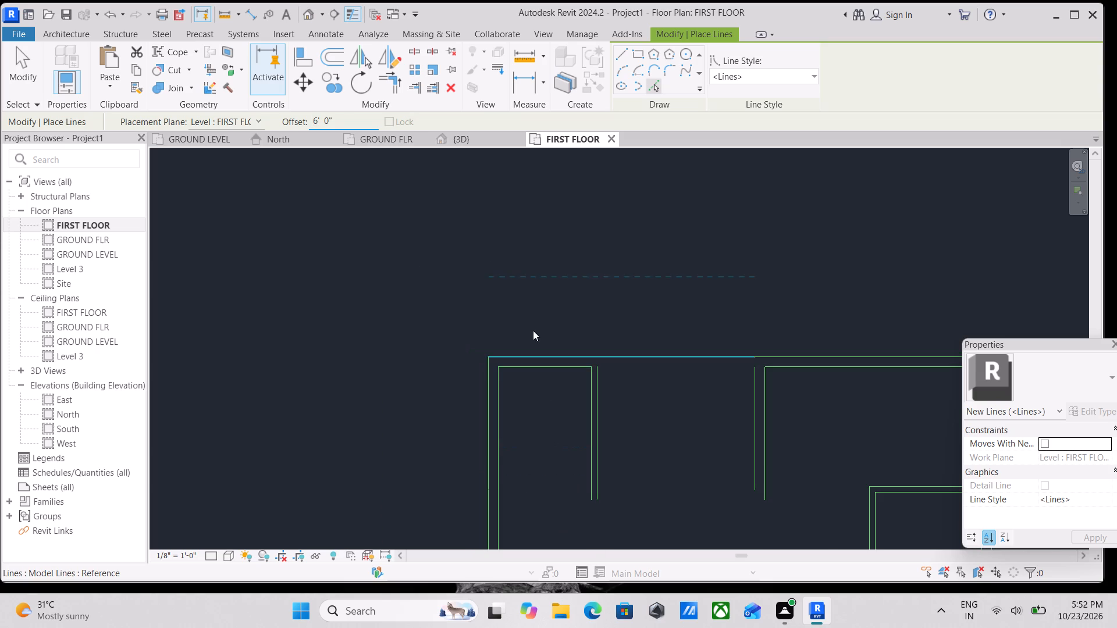
drag(340, 123, 257, 125)
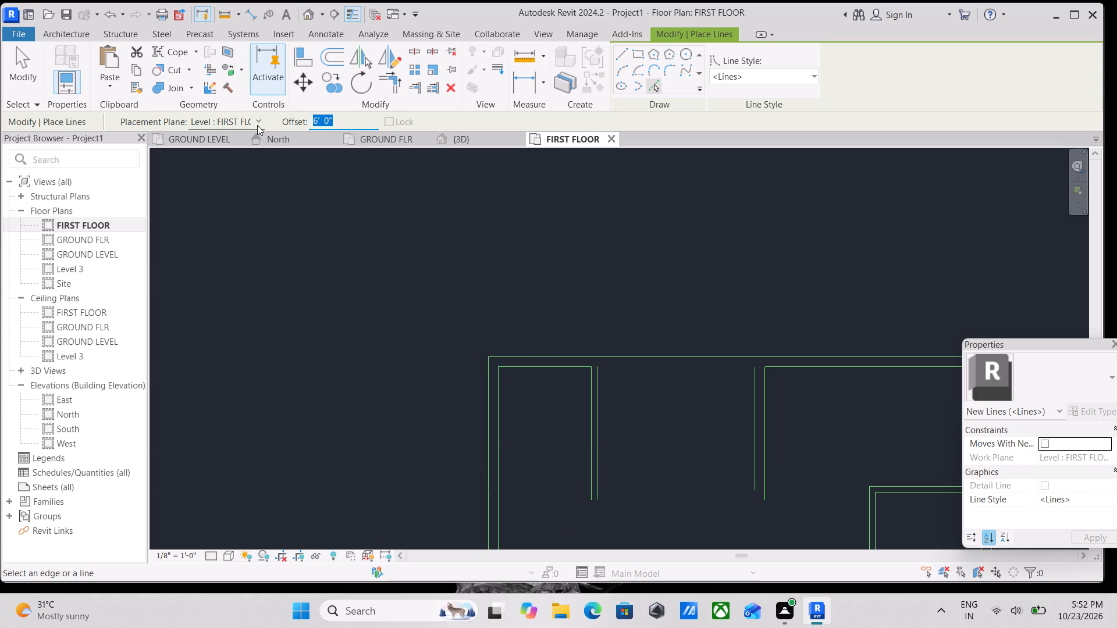
text(7')
key(Return)
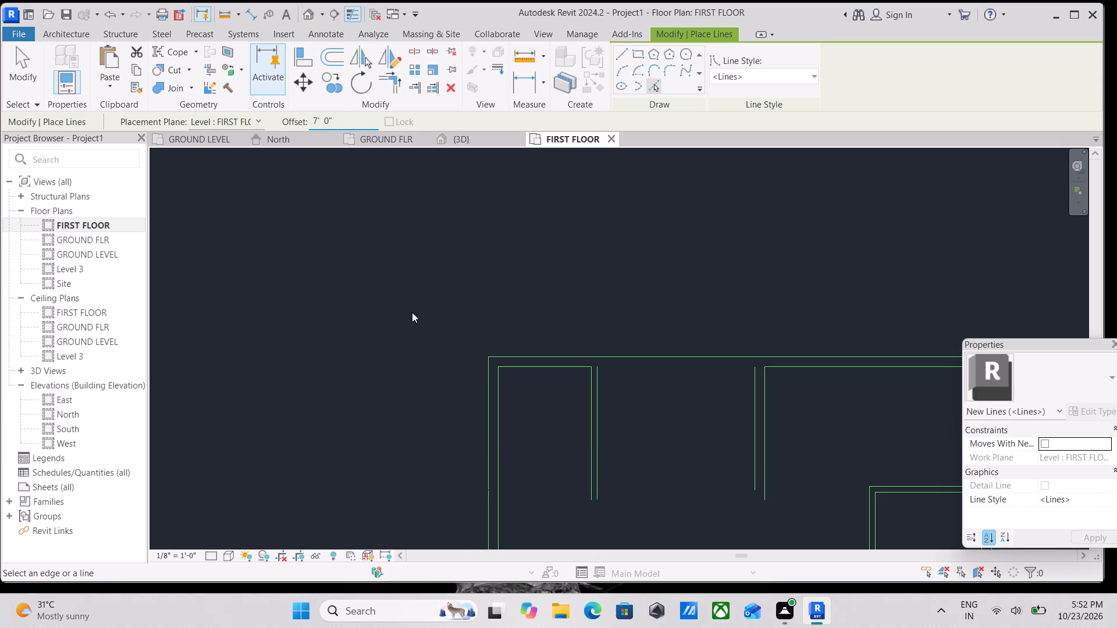
click(549, 368)
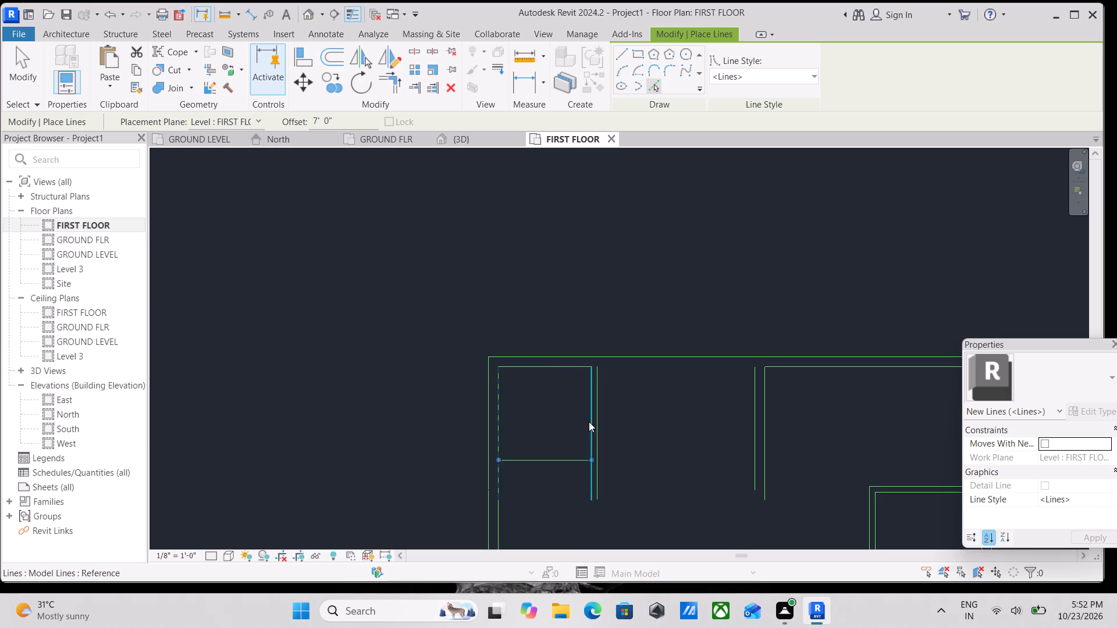
Add the horizontal partition's second face as a line offset 5" south of the new horizontal line.
middle_drag(537, 459, 544, 397)
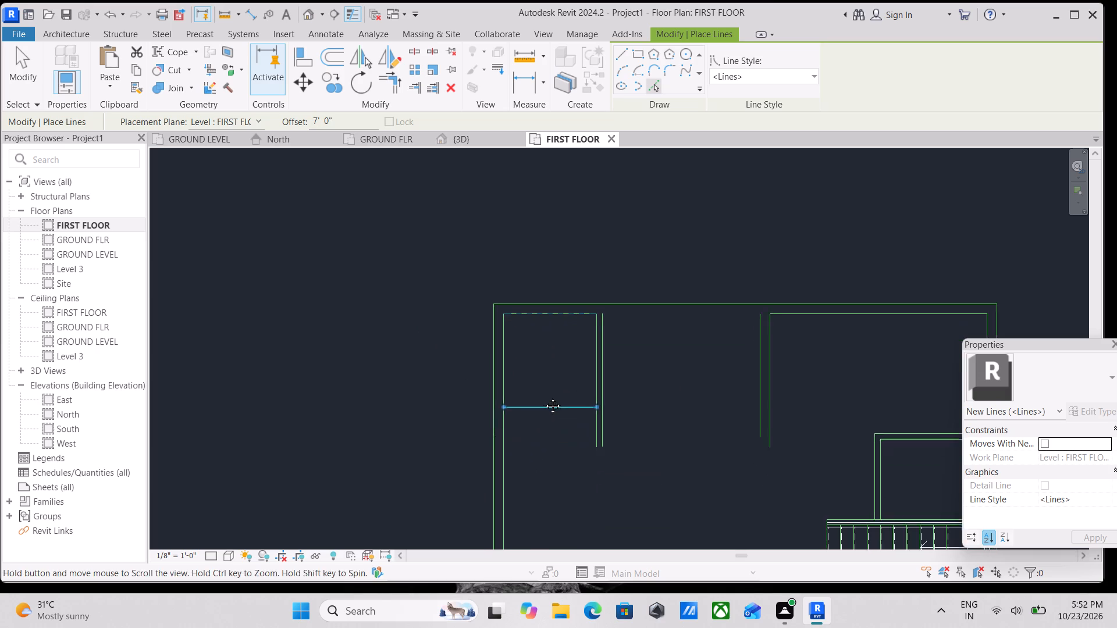
middle_drag(544, 397, 549, 371)
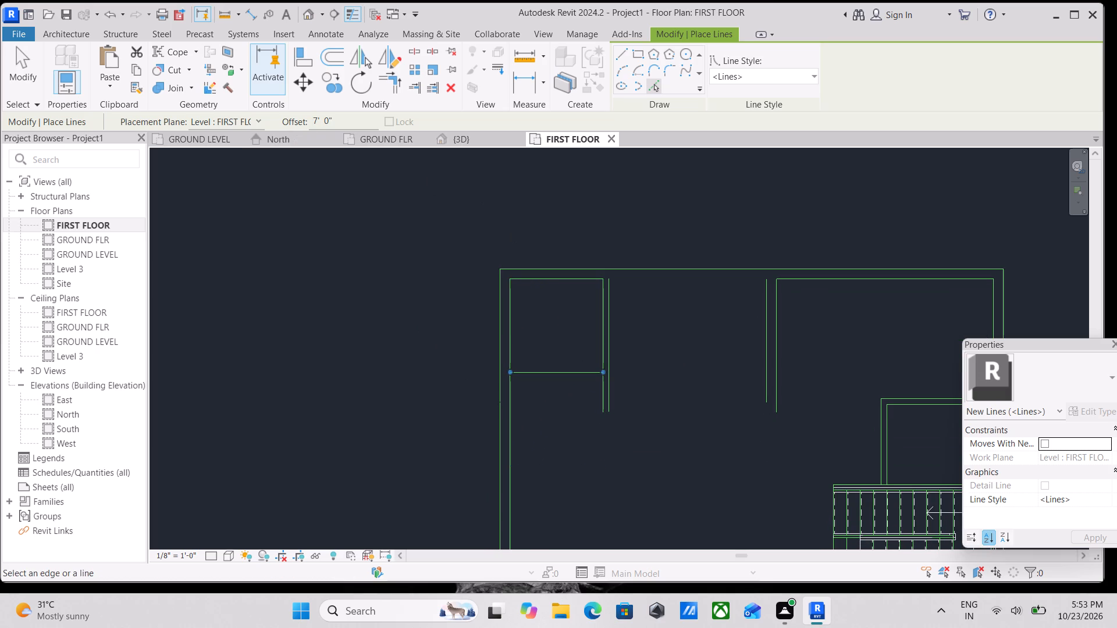
drag(340, 121, 300, 125)
key(5)
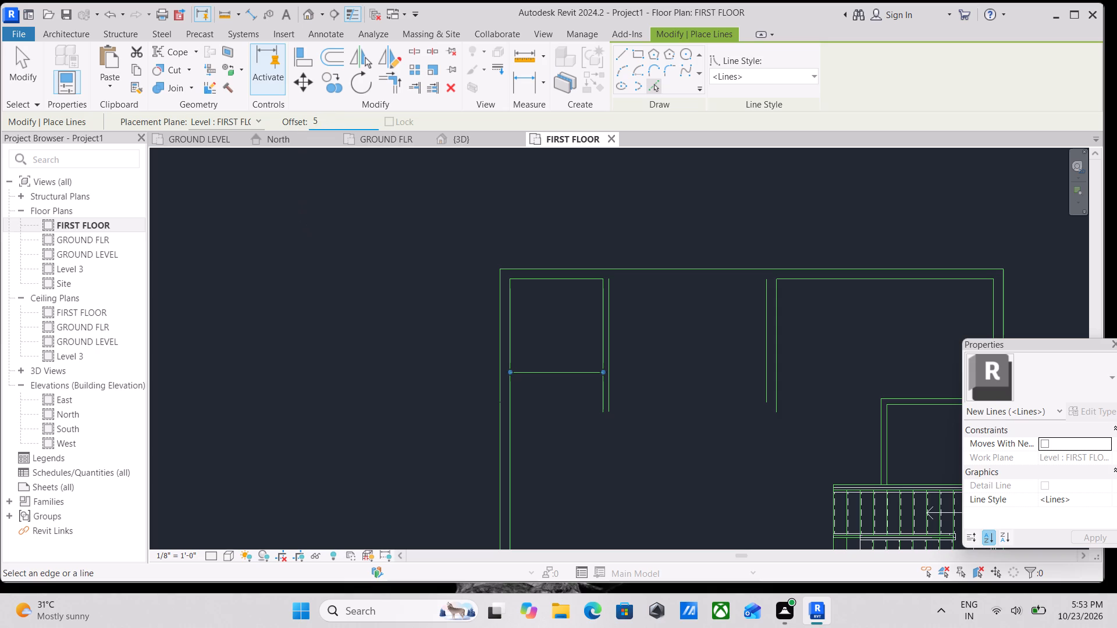
key(shift+quotedbl)
key(Return)
scroll(549, 375, up, 3)
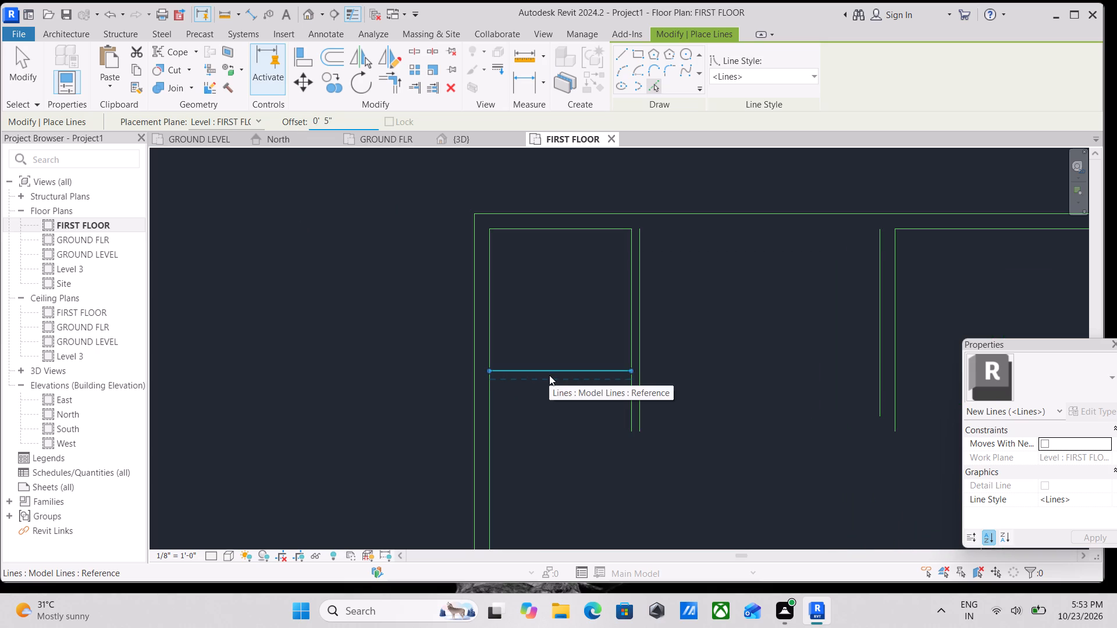
click(549, 375)
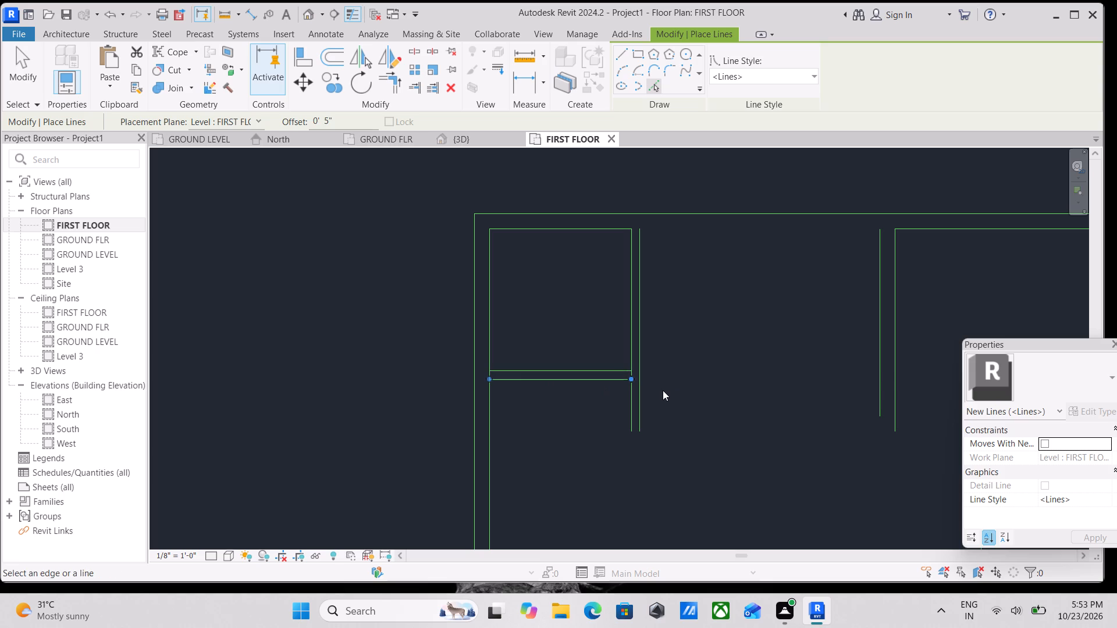
key(Escape)
scroll(645, 362, up, 2)
key(Escape)
key(Escape)
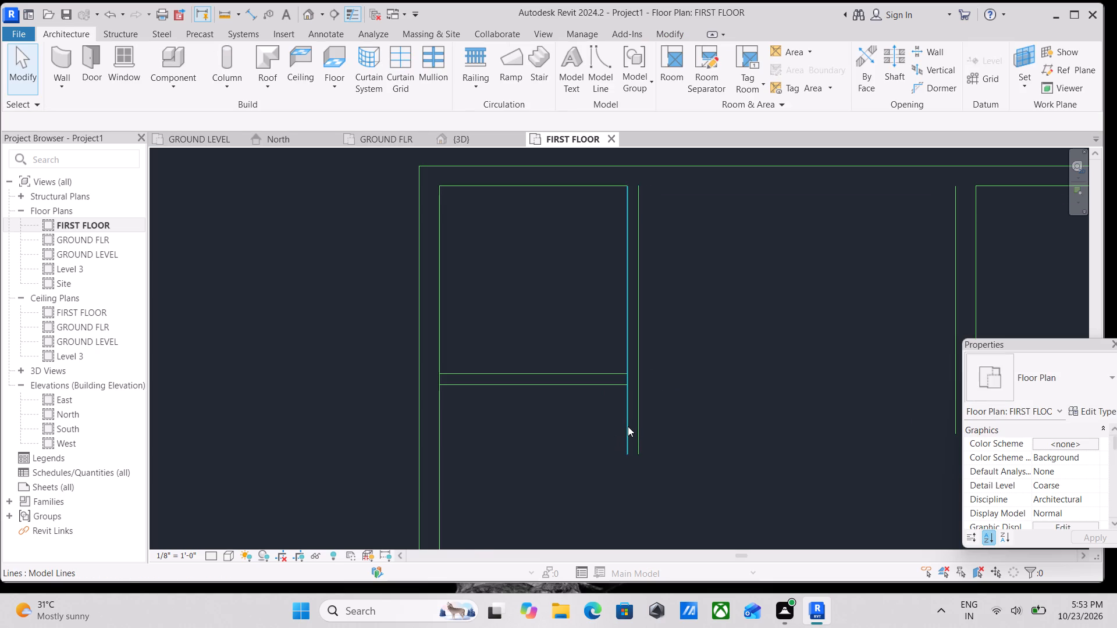
Shorten the vertical partition's west line so it ends at the horizontal partition's north line, unjoining the connected elements.
click(628, 426)
drag(625, 448, 629, 384)
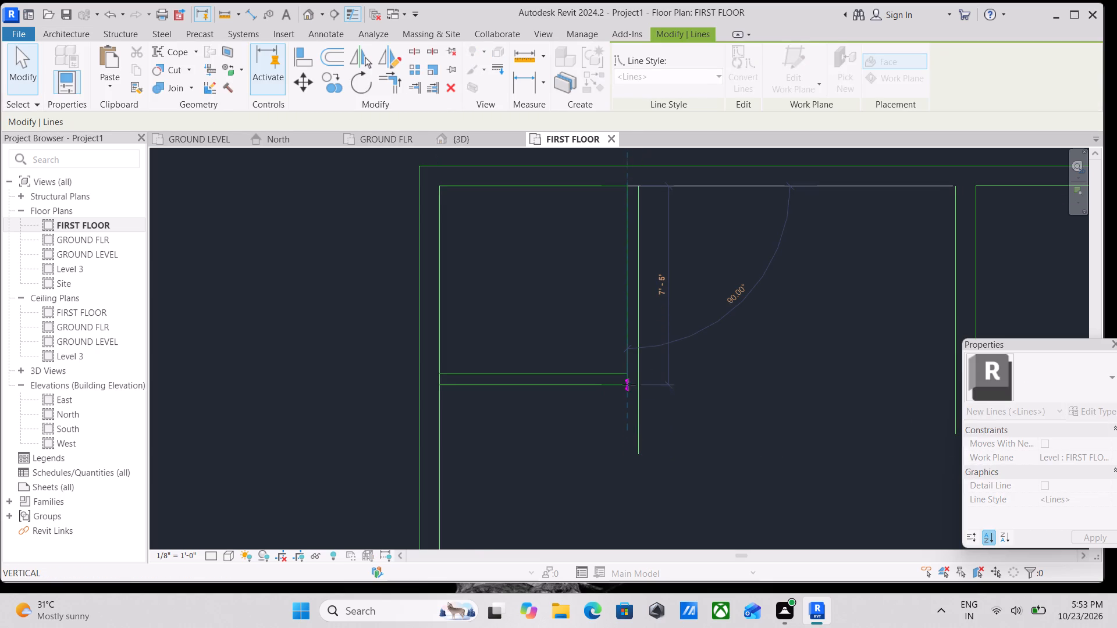
drag(629, 384, 629, 370)
scroll(629, 370, up, 4)
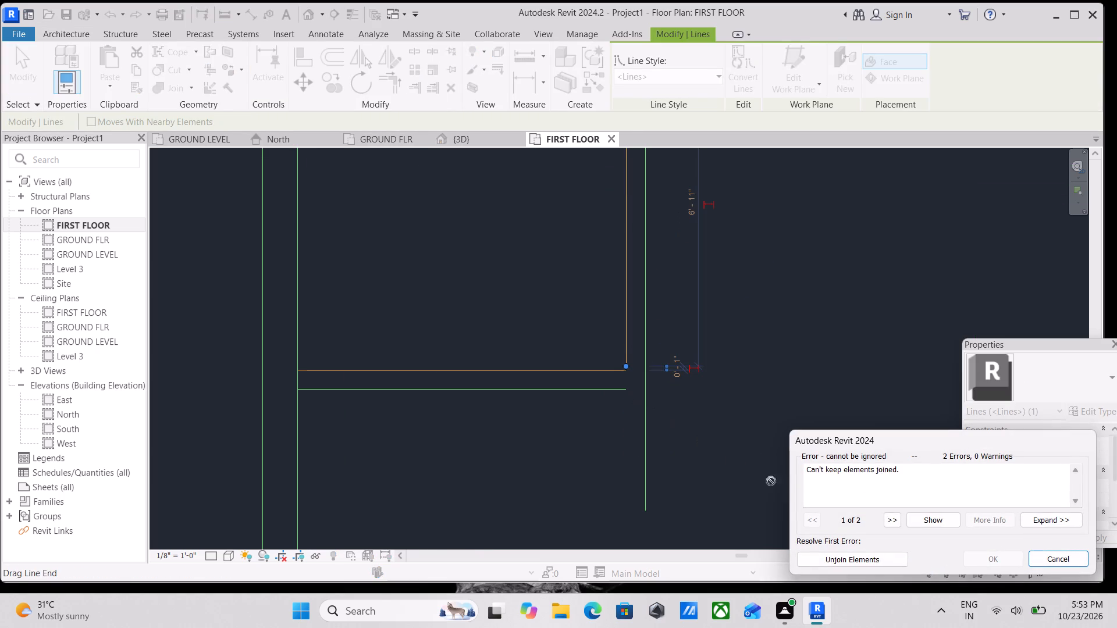
click(844, 562)
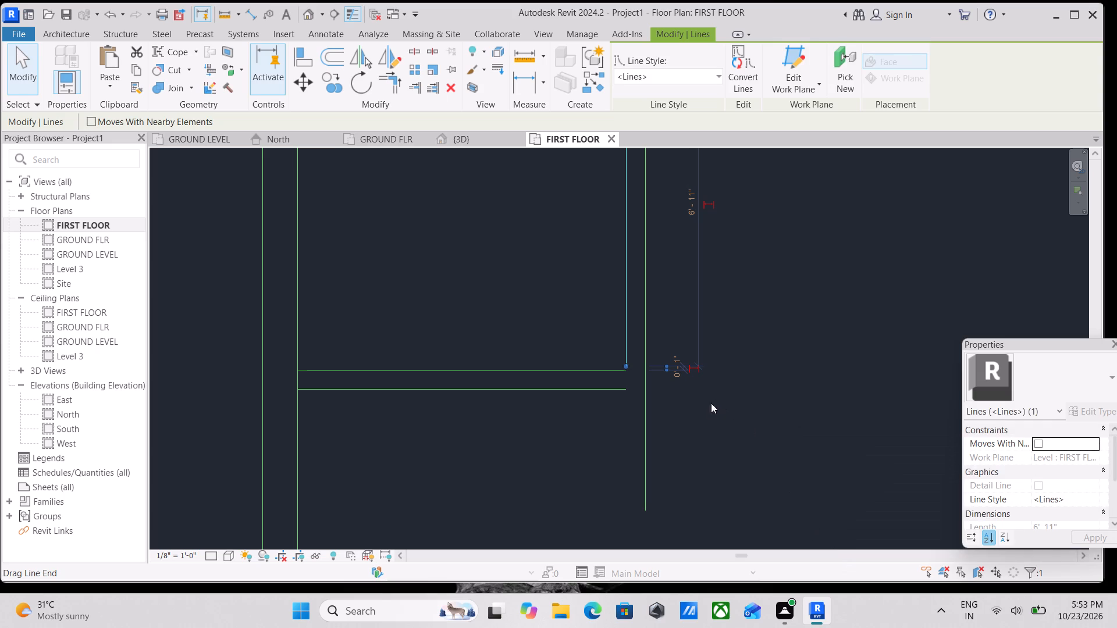
key(Escape)
scroll(613, 348, up, 5)
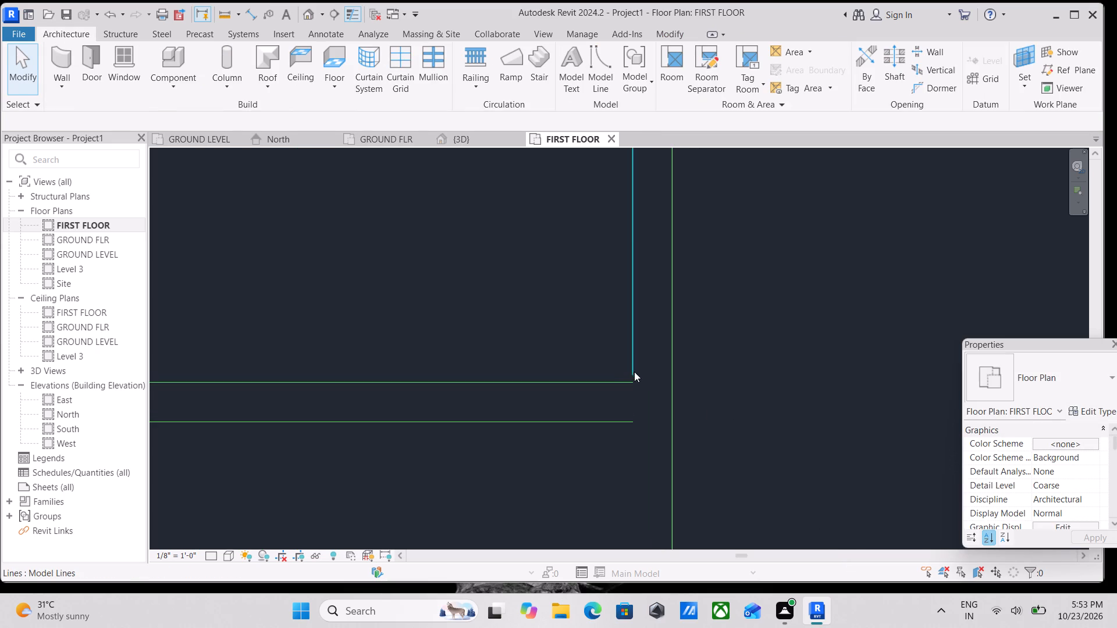
click(635, 360)
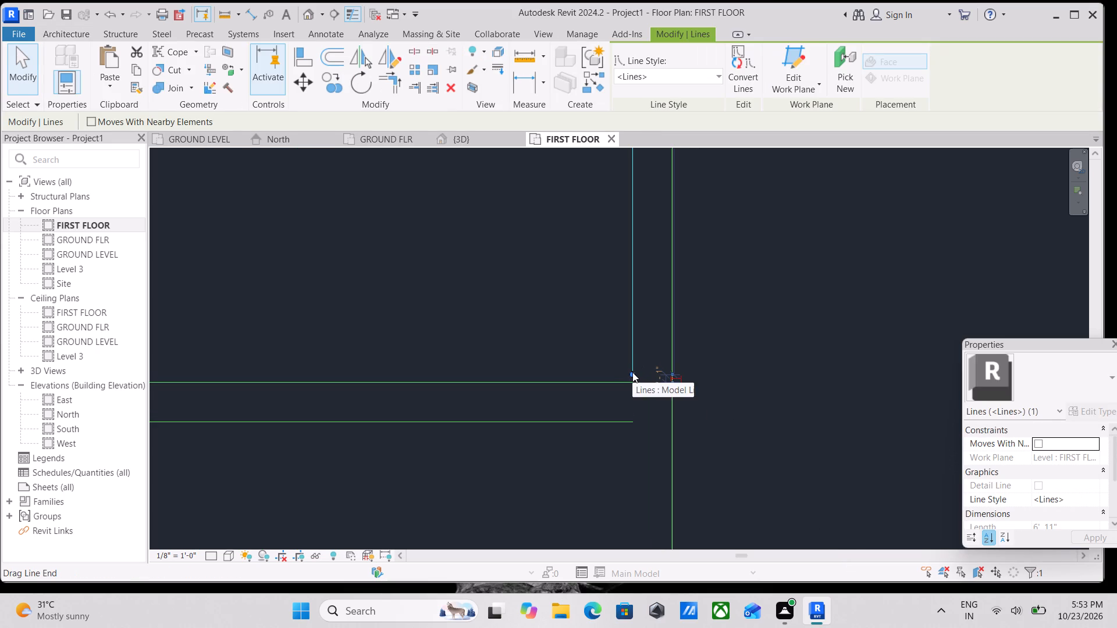
drag(632, 372, 627, 380)
scroll(627, 380, down, 4)
key(Escape)
scroll(674, 387, down, 3)
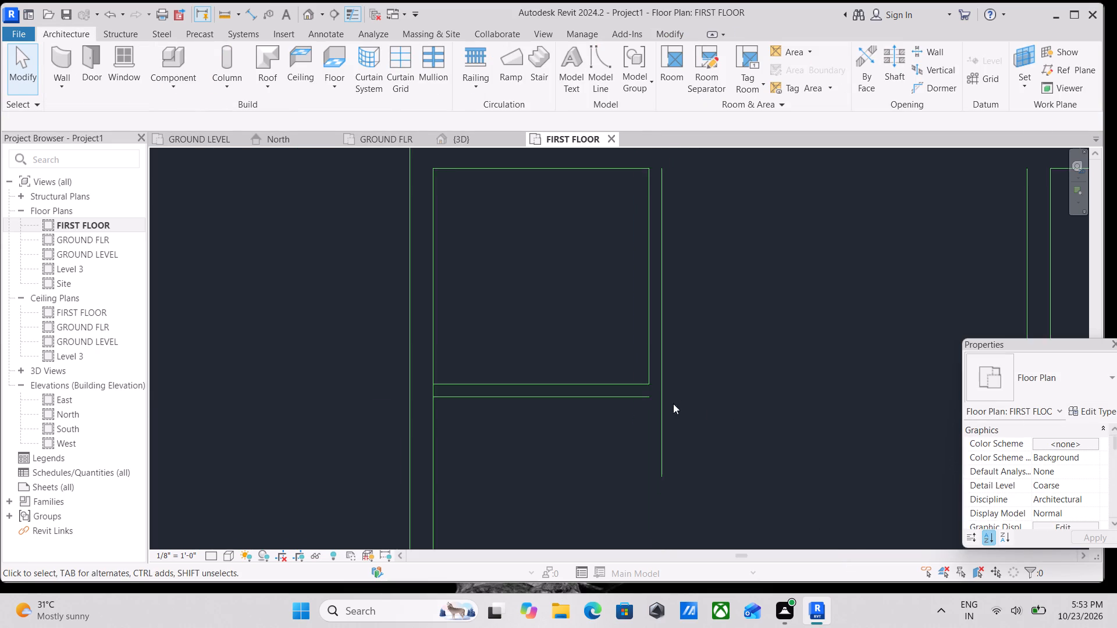
Draw an 11'-10" horizontal model line from the top of the partition's east line to the next vertical wall line.
scroll(673, 404, down, 6)
scroll(712, 356, down, 1)
middle_drag(712, 356, 695, 367)
middle_drag(674, 358, 663, 388)
key(l)
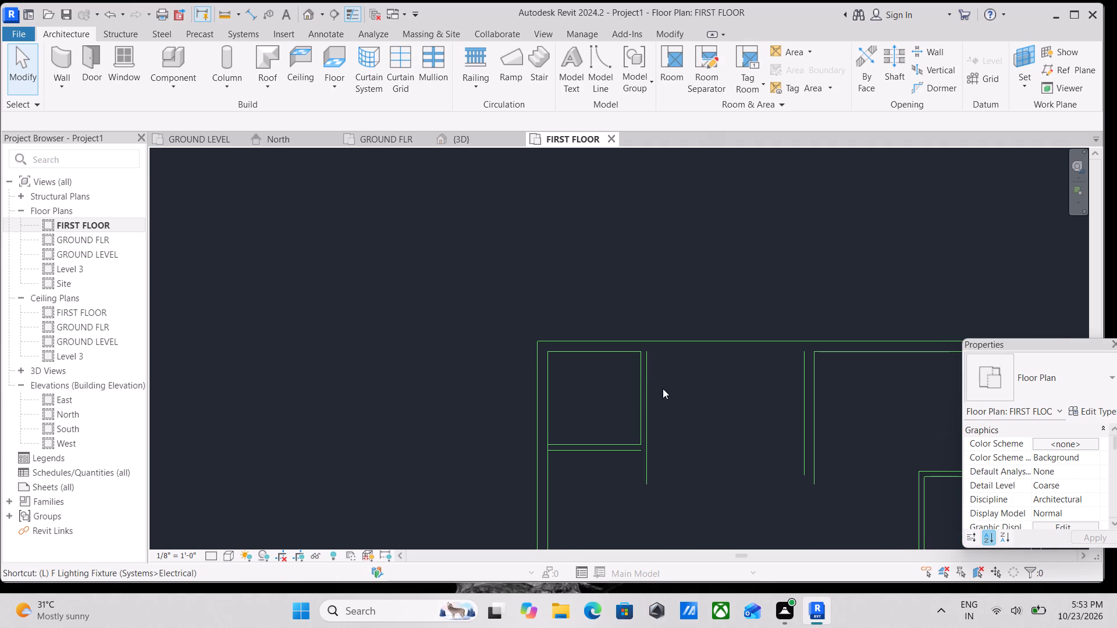
key(Return)
click(666, 220)
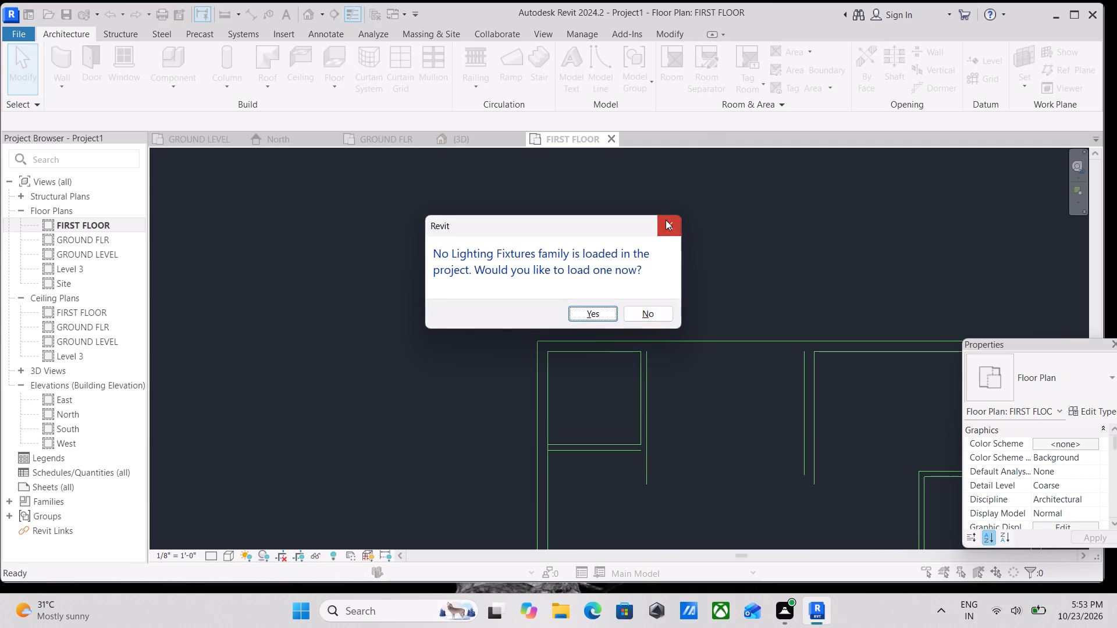
text(LI)
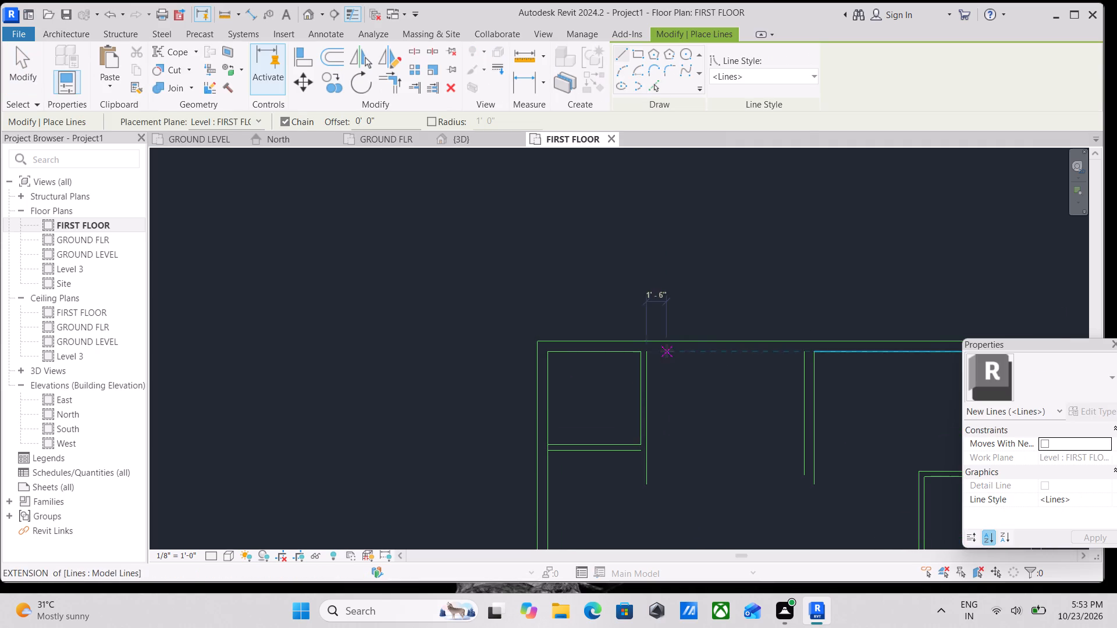
scroll(651, 350, up, 2)
click(643, 354)
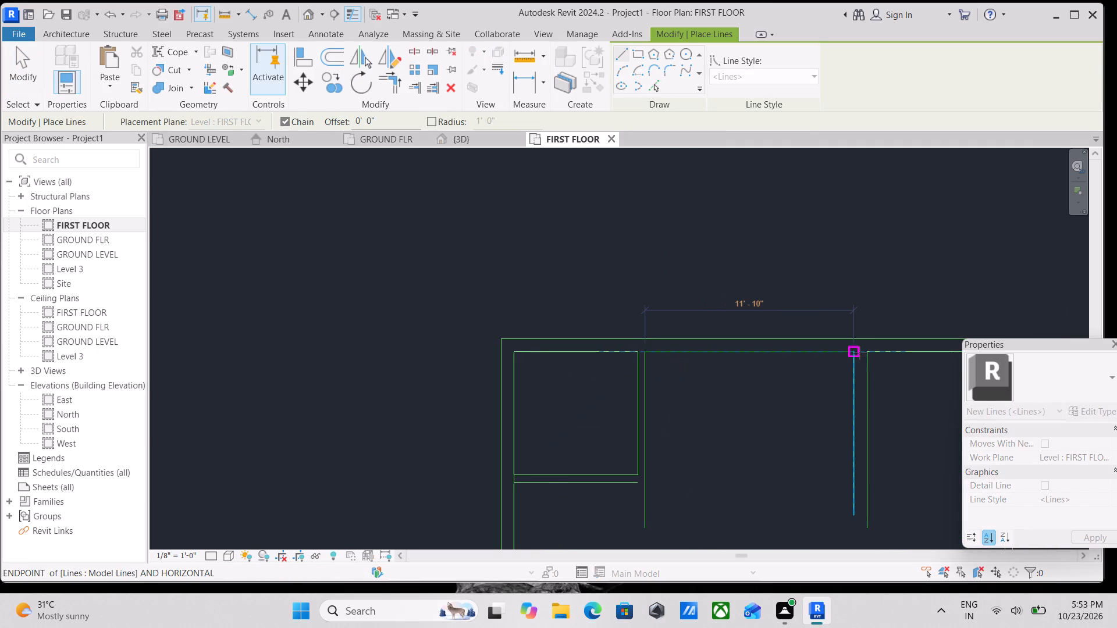
click(860, 353)
key(Escape)
scroll(638, 475, down, 1)
middle_drag(638, 463, 641, 395)
key(Escape)
scroll(644, 423, up, 3)
key(Escape)
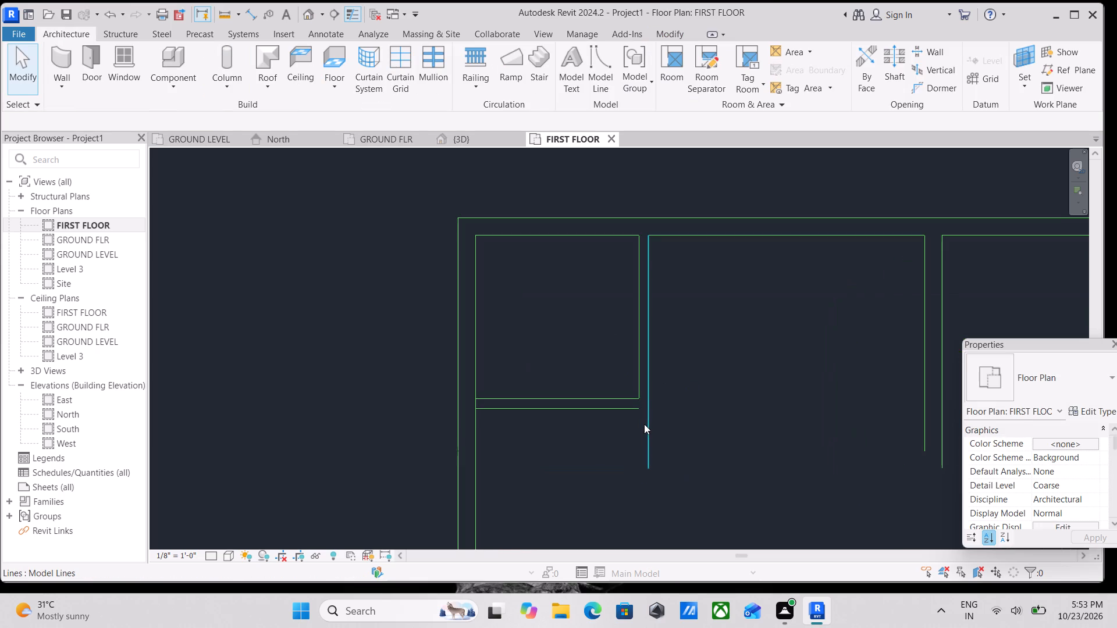
Shorten the vertical partition's east line to 7'-5", ending level with the horizontal partition's south line.
click(646, 429)
drag(647, 465, 649, 405)
key(Escape)
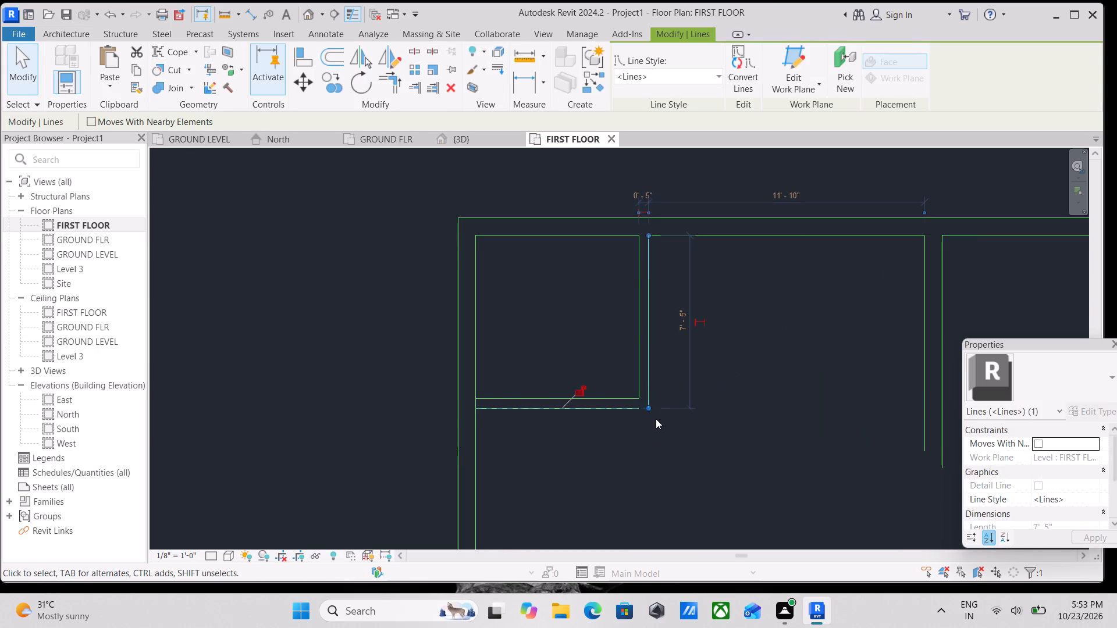
Shorten the west wall's upper inner line to 7'-0" so it ends at the horizontal partition's north line, unjoining the connected elements.
scroll(657, 418, down, 7)
middle_drag(669, 412, 673, 400)
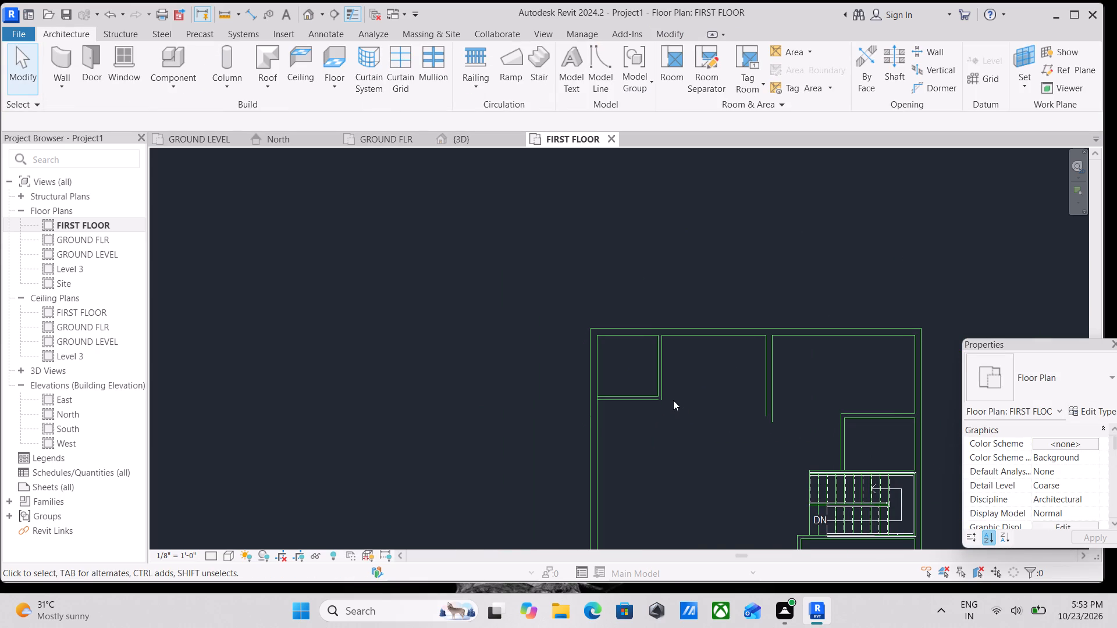
scroll(628, 405, up, 3)
click(585, 412)
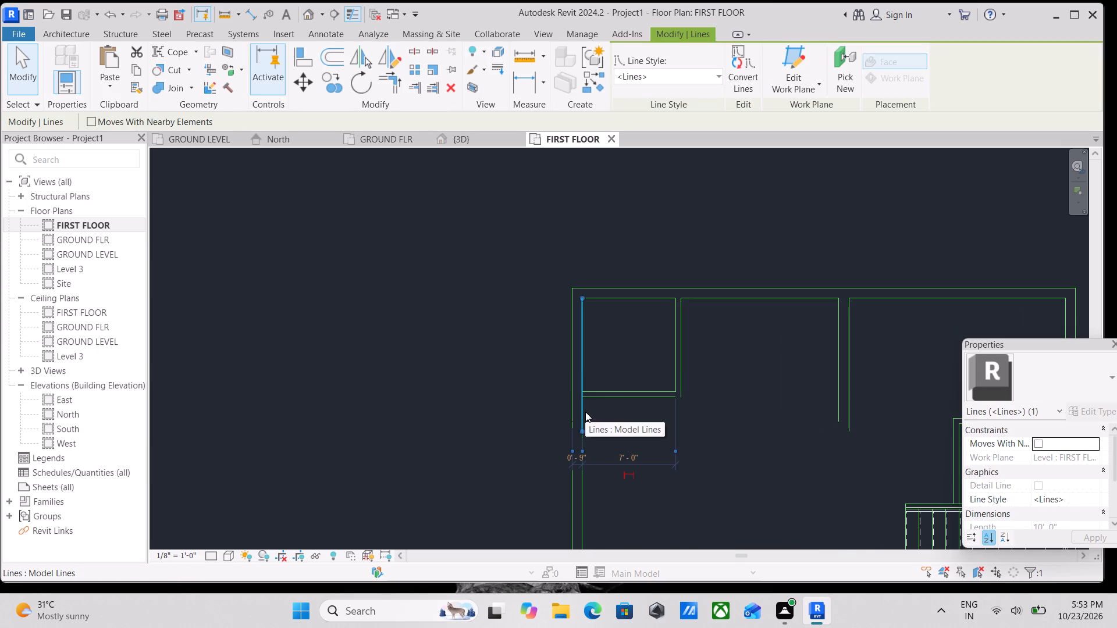
scroll(581, 429, up, 4)
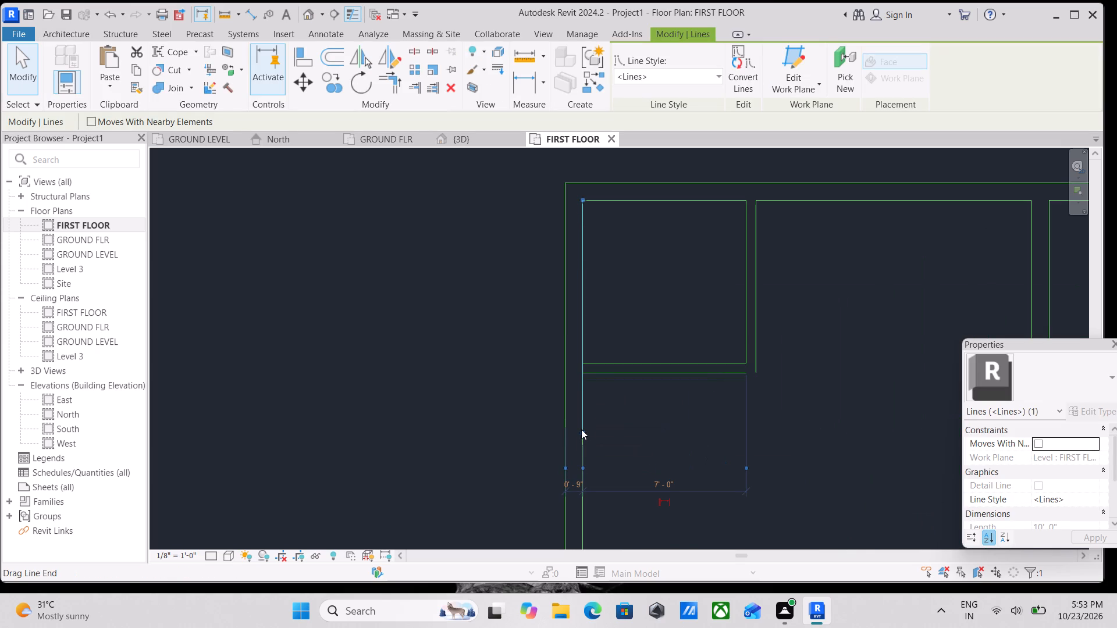
drag(585, 432, 585, 427)
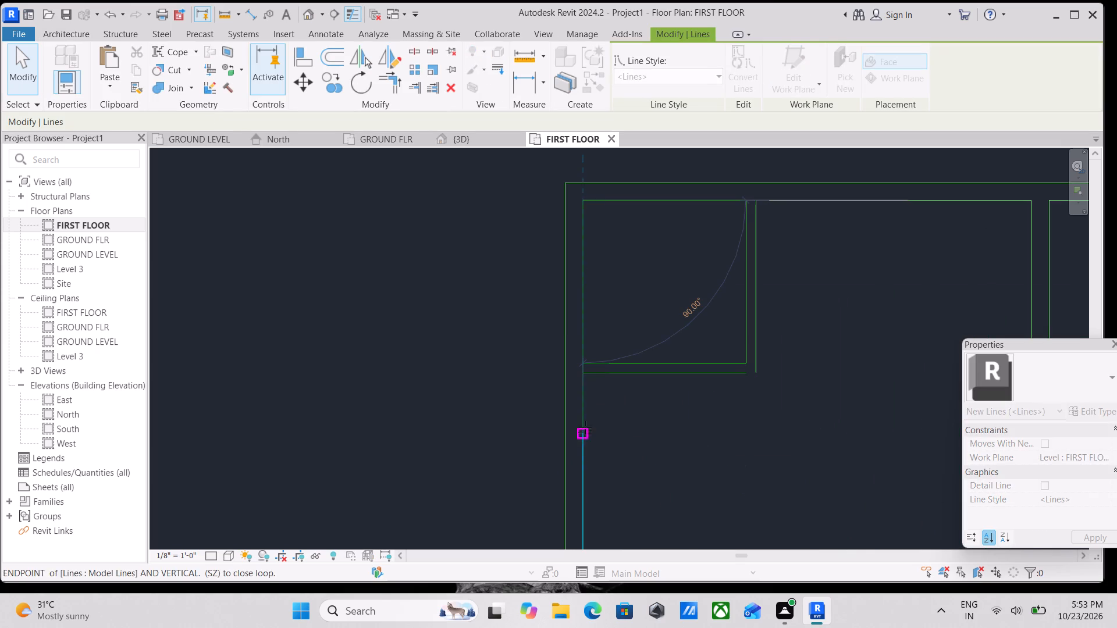
drag(585, 427, 584, 361)
scroll(584, 377, up, 2)
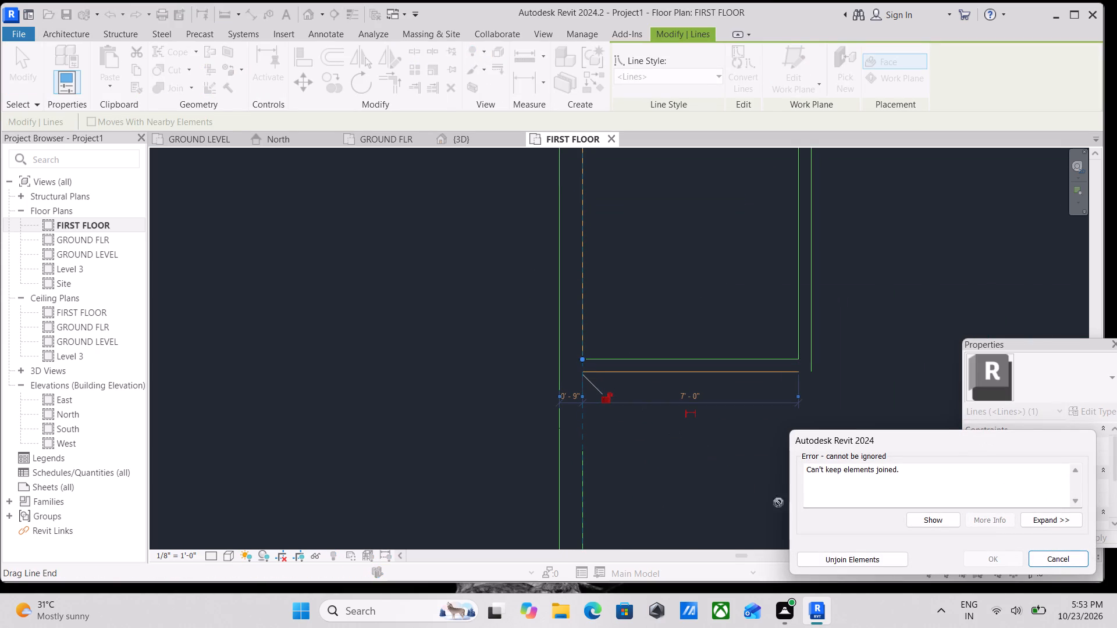
click(837, 554)
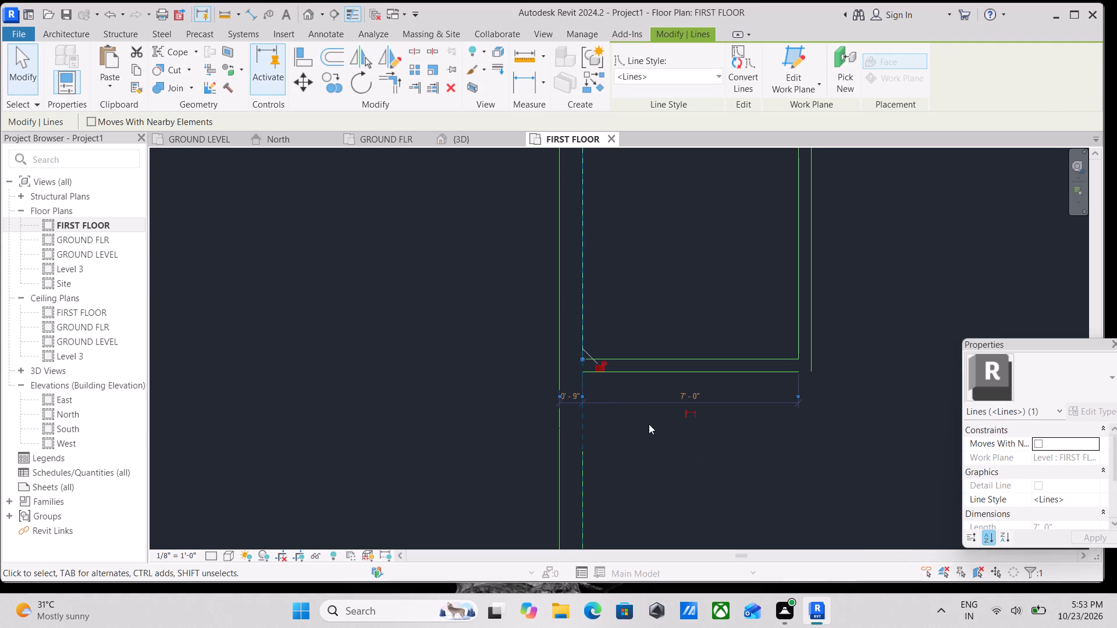
scroll(584, 381, up, 1)
key(Escape)
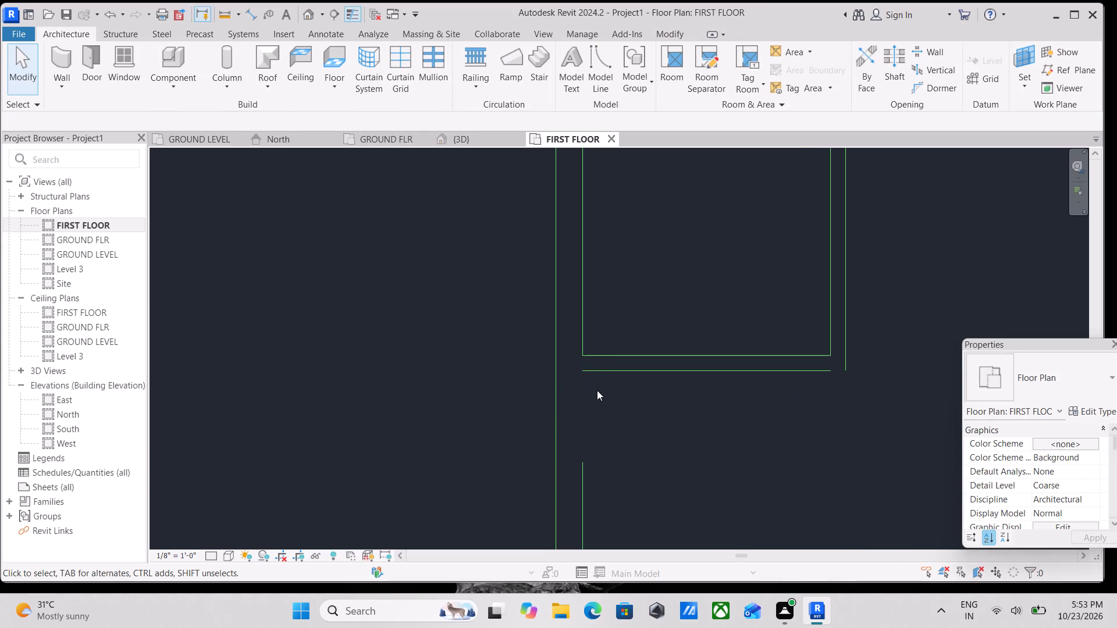
Draw a vertical model line from the west end of the horizontal partition's south line down to the remaining west wall inner line.
text(LI)
scroll(581, 370, up, 3)
key(Escape)
scroll(588, 374, up, 3)
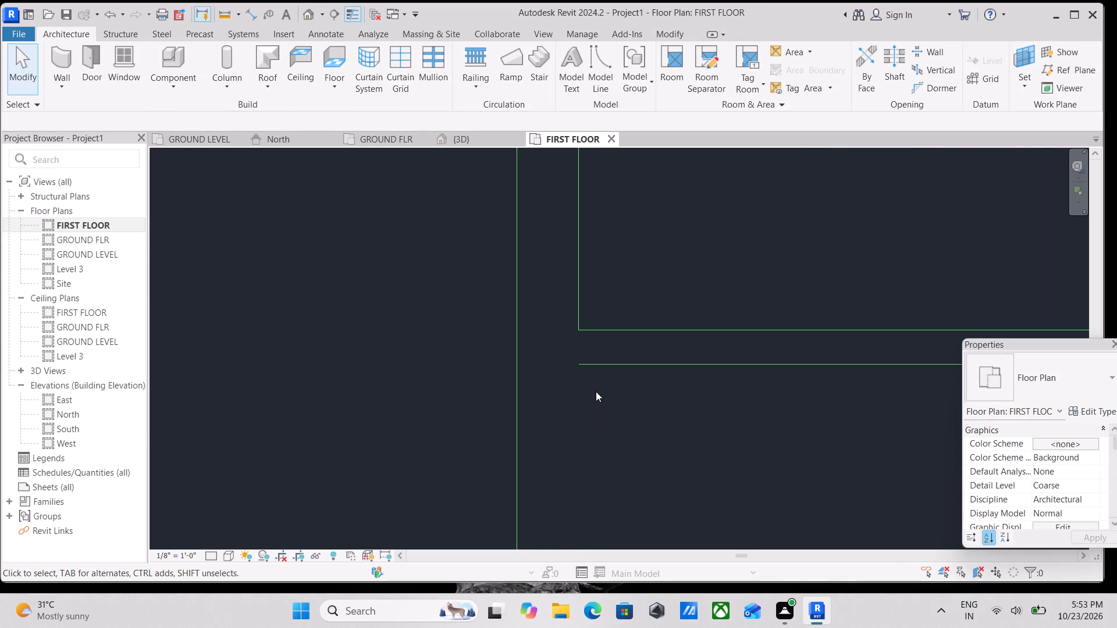
text(LI)
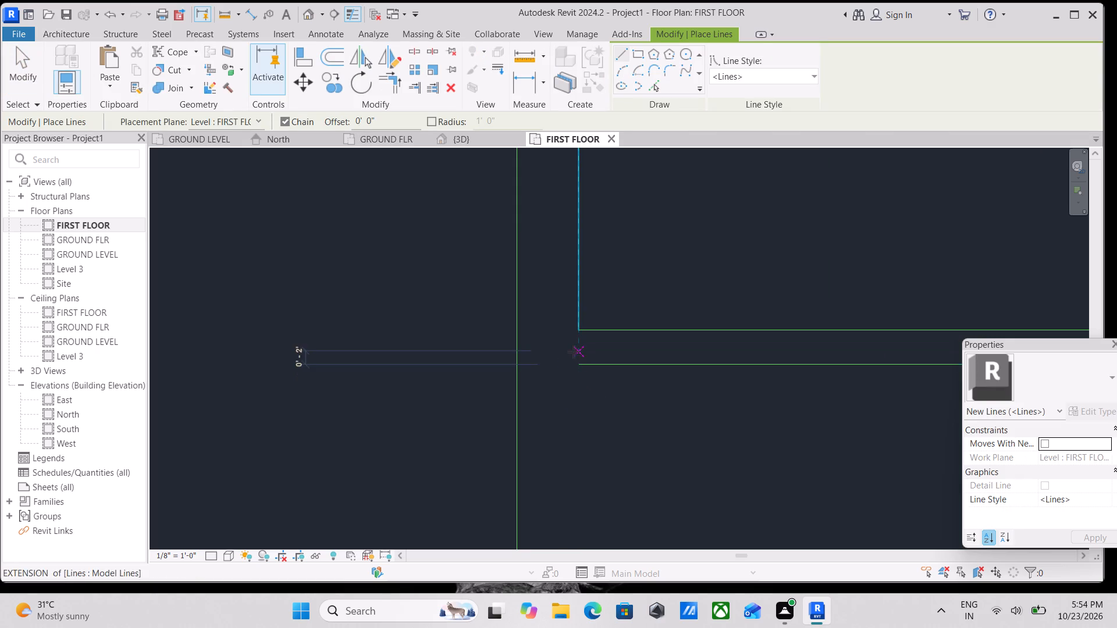
click(573, 366)
middle_drag(571, 447, 565, 333)
scroll(570, 440, down, 1)
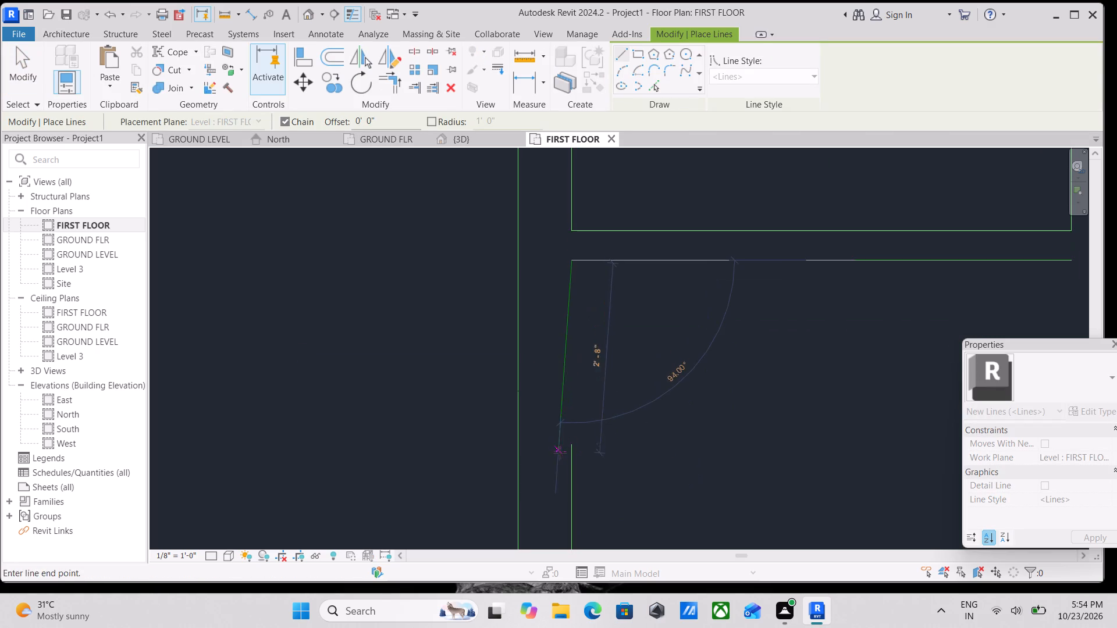
click(571, 443)
key(Escape)
scroll(622, 371, down, 4)
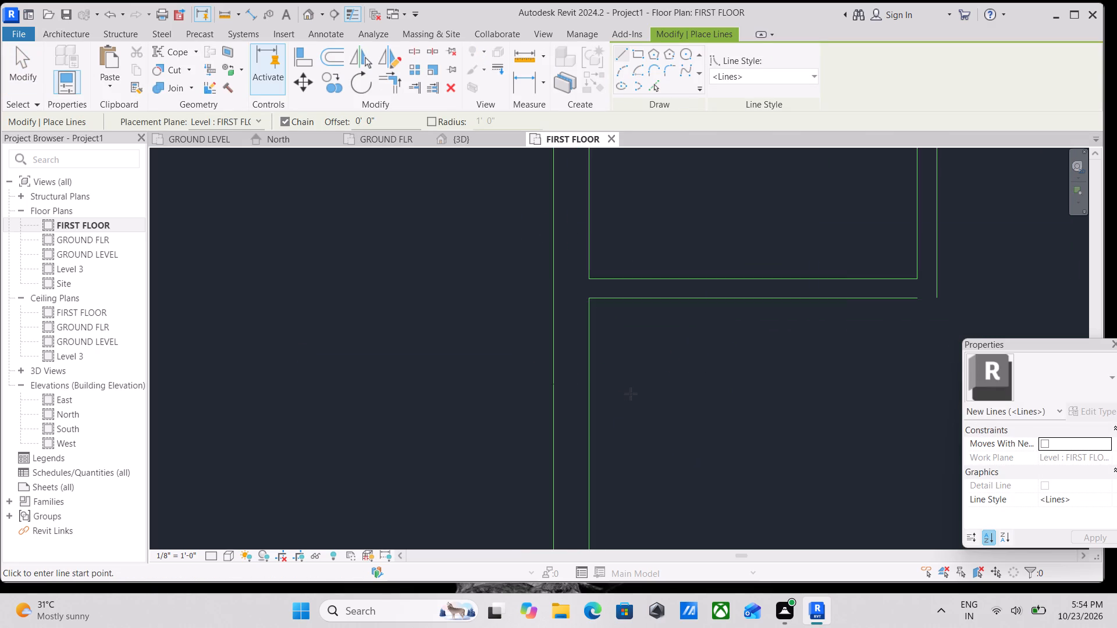
Review the first-floor line layout around the new partitions, the middle wall's open end and the staircase.
scroll(631, 394, down, 3)
middle_drag(632, 395, 596, 432)
scroll(688, 459, down, 3)
middle_drag(688, 459, 639, 450)
scroll(717, 446, down, 2)
middle_drag(717, 446, 625, 430)
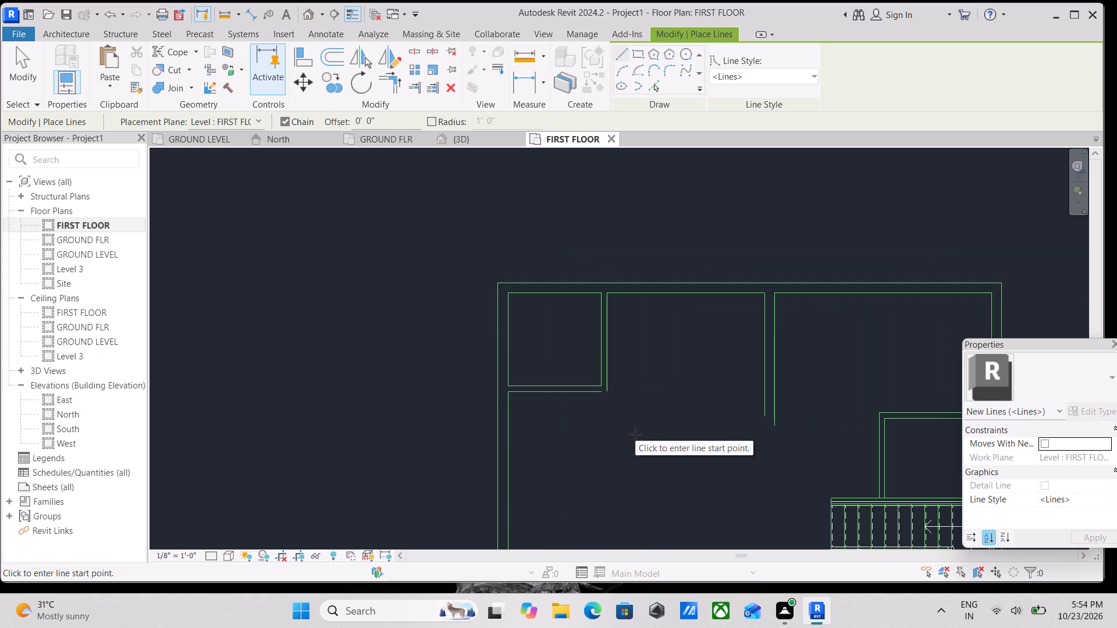
scroll(680, 405, down, 3)
middle_drag(680, 405, 677, 391)
scroll(745, 437, up, 1)
scroll(764, 431, down, 2)
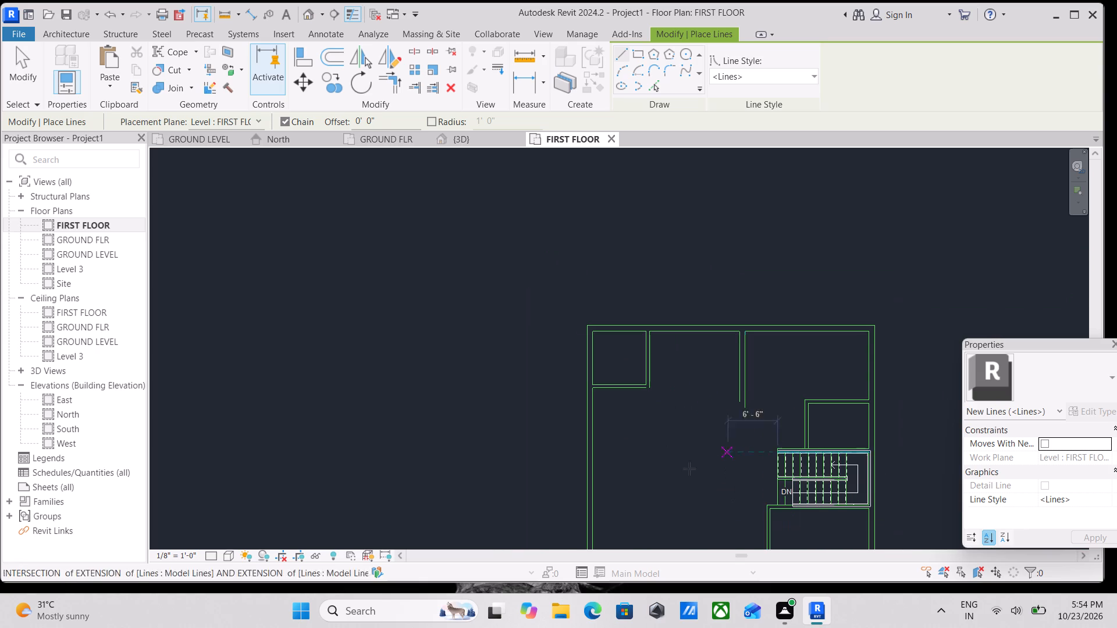
scroll(668, 465, down, 1)
middle_drag(668, 465, 654, 344)
middle_drag(648, 347, 648, 394)
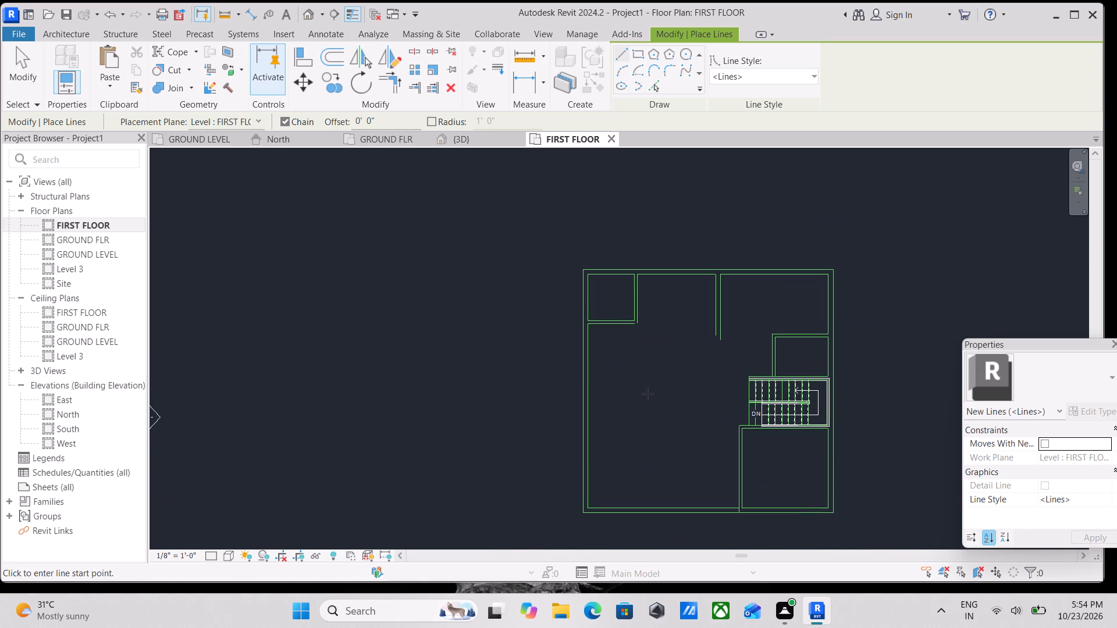
scroll(718, 332, up, 5)
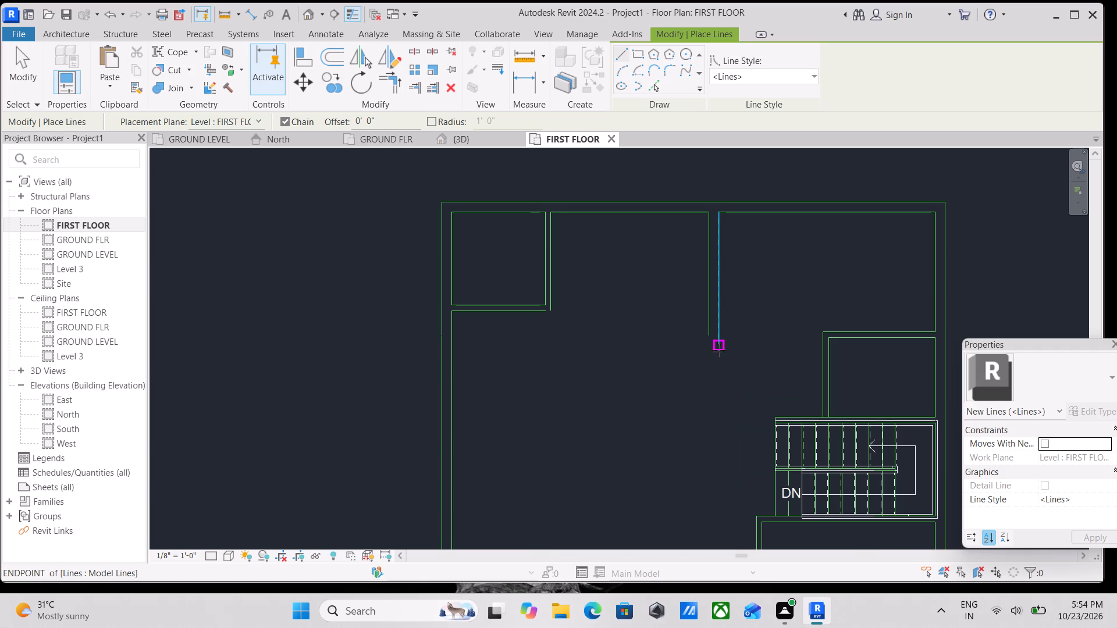
middle_drag(642, 376, 727, 402)
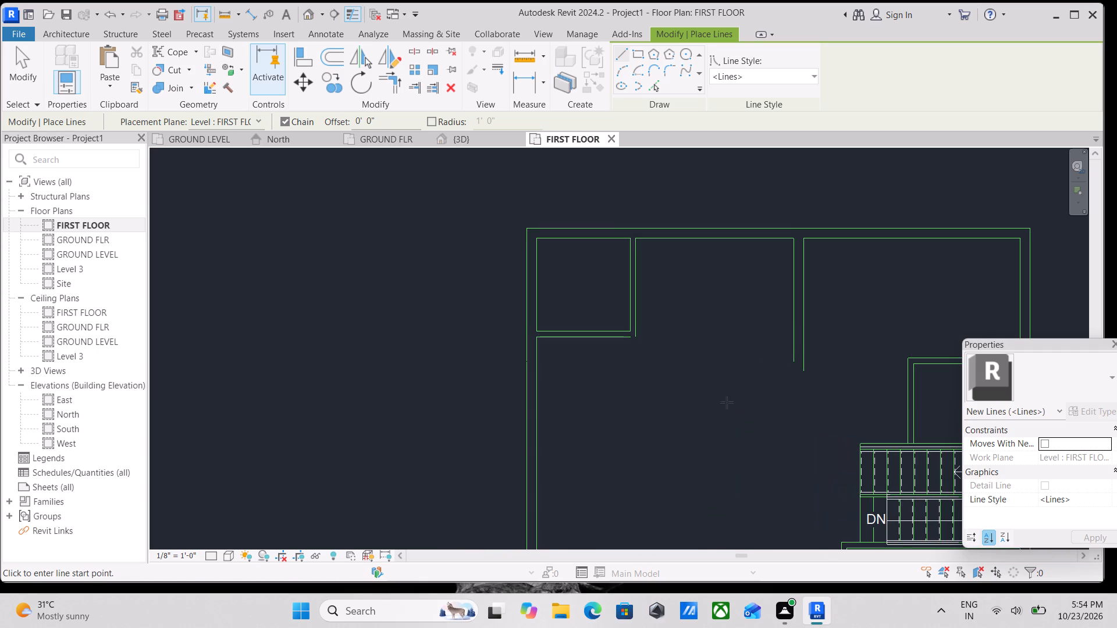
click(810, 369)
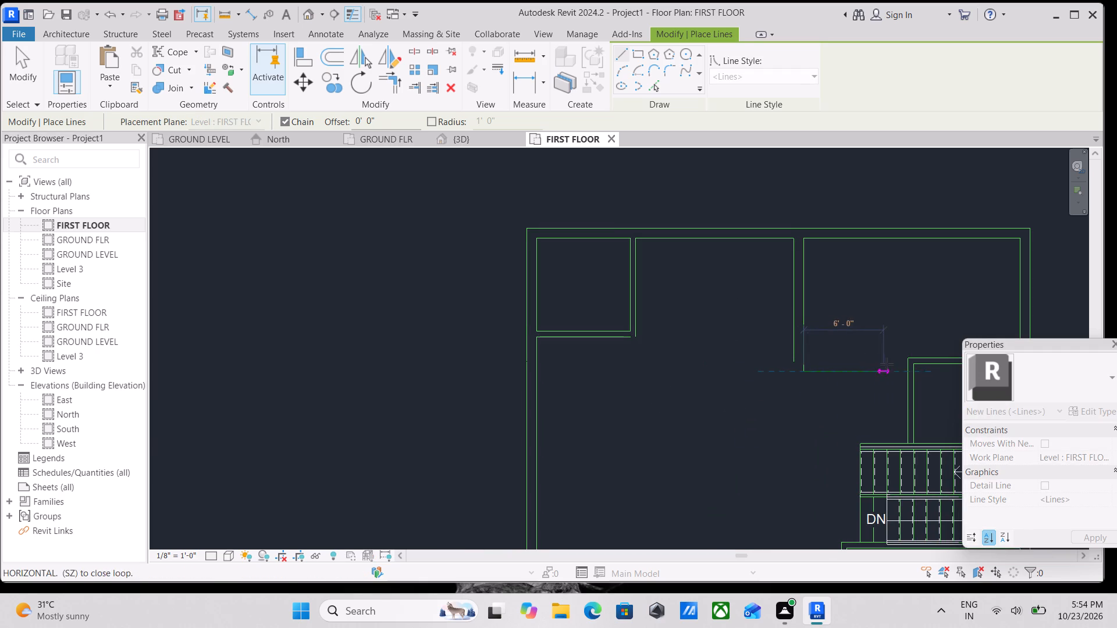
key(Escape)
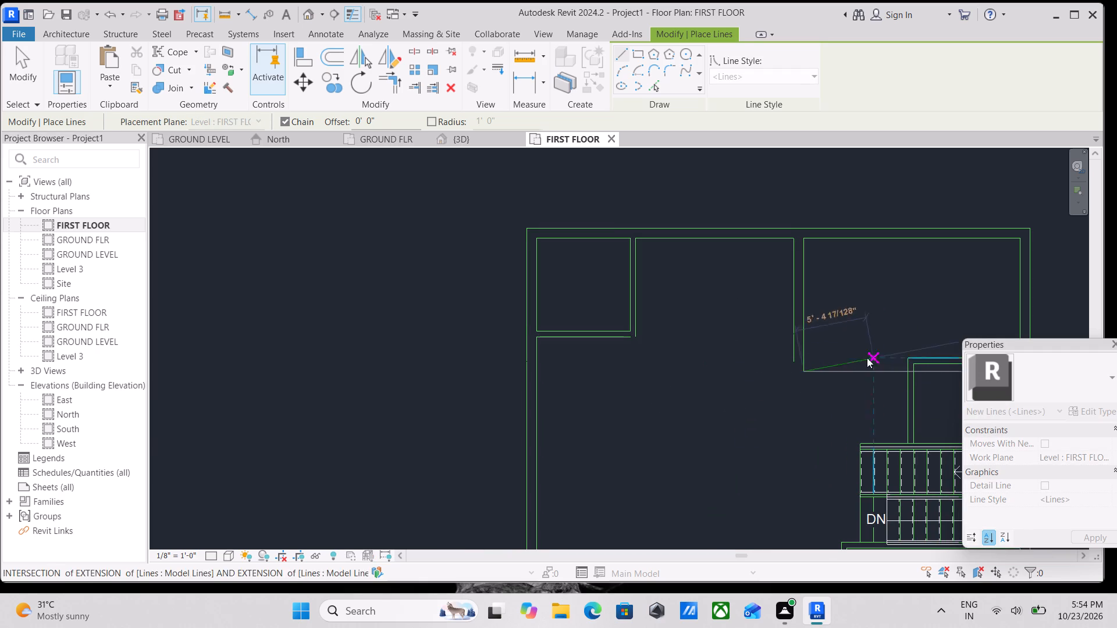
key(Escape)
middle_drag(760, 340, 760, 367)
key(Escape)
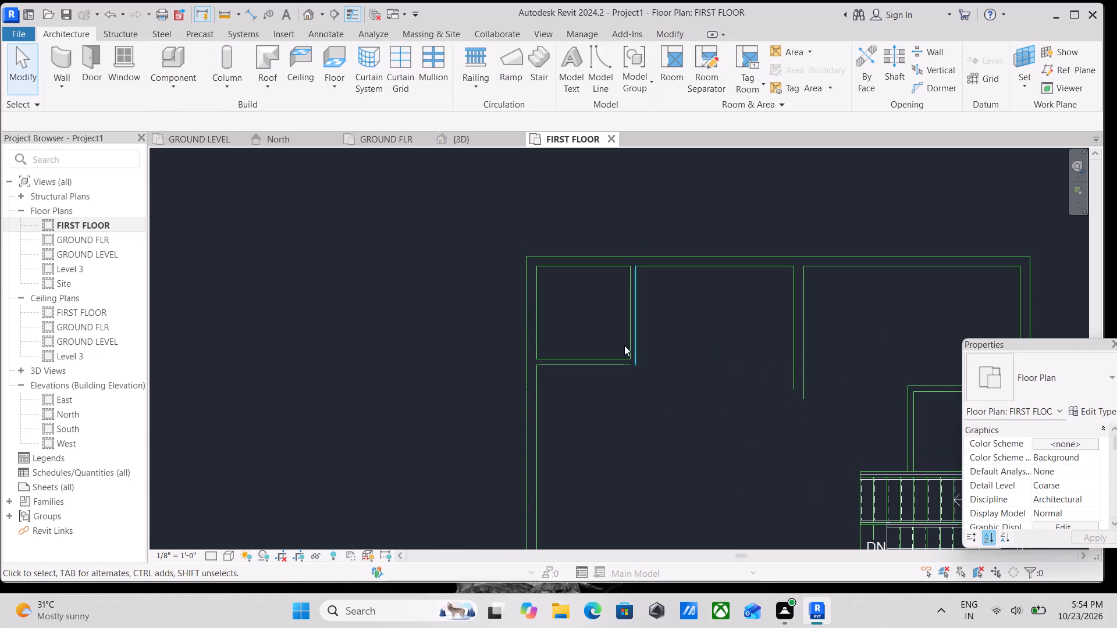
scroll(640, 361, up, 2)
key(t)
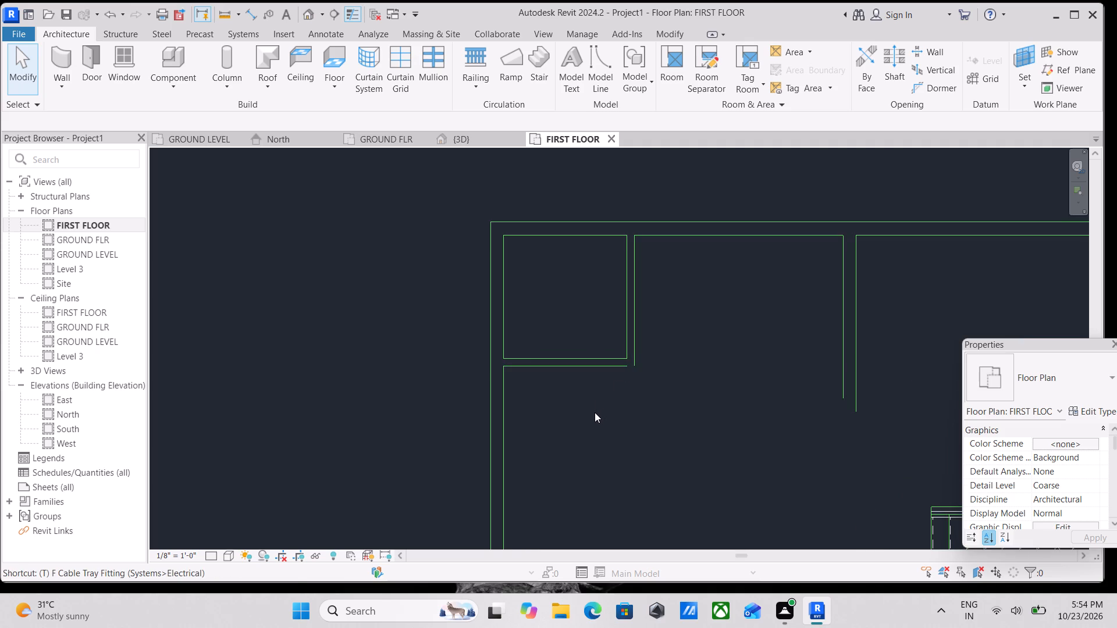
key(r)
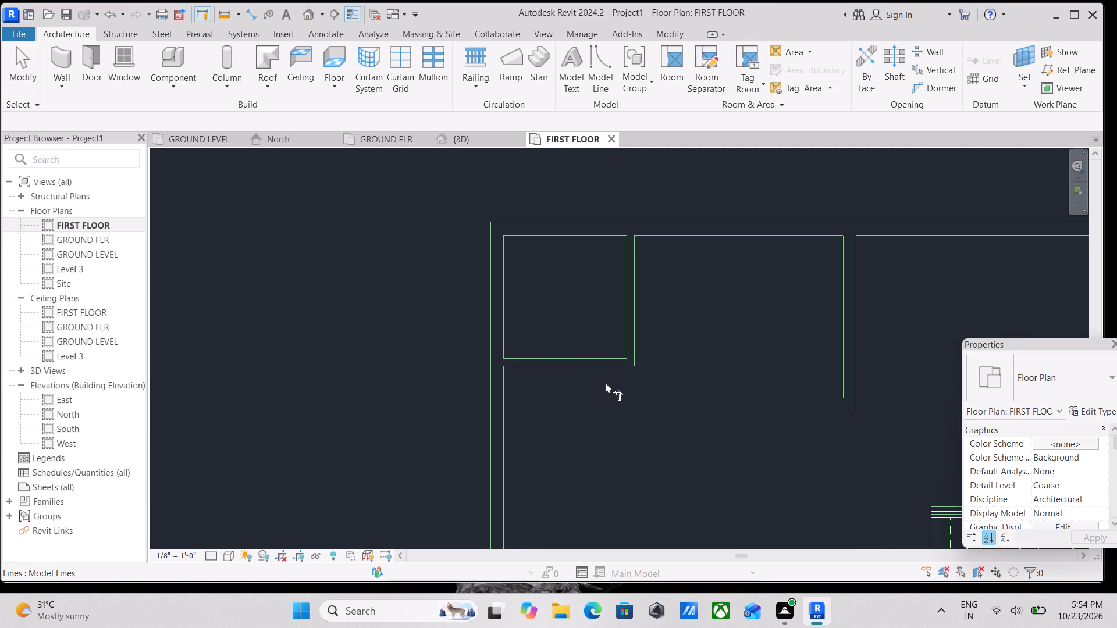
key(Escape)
Measure the distance between the vertical partition's east line and the middle wall's west line.
scroll(616, 376, down, 3)
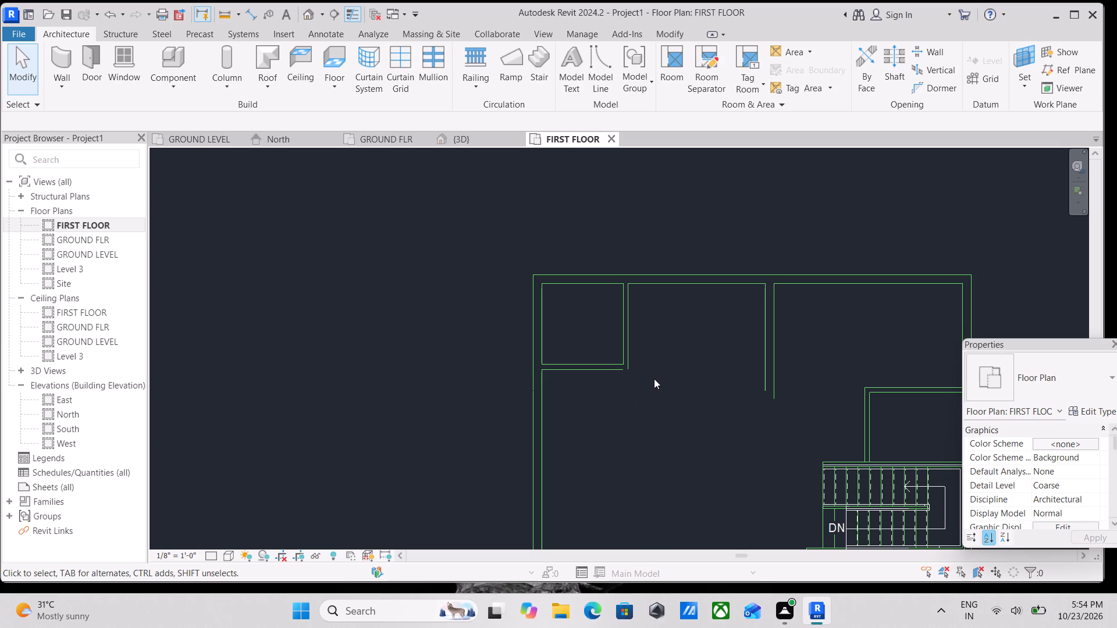
text(DI)
click(628, 333)
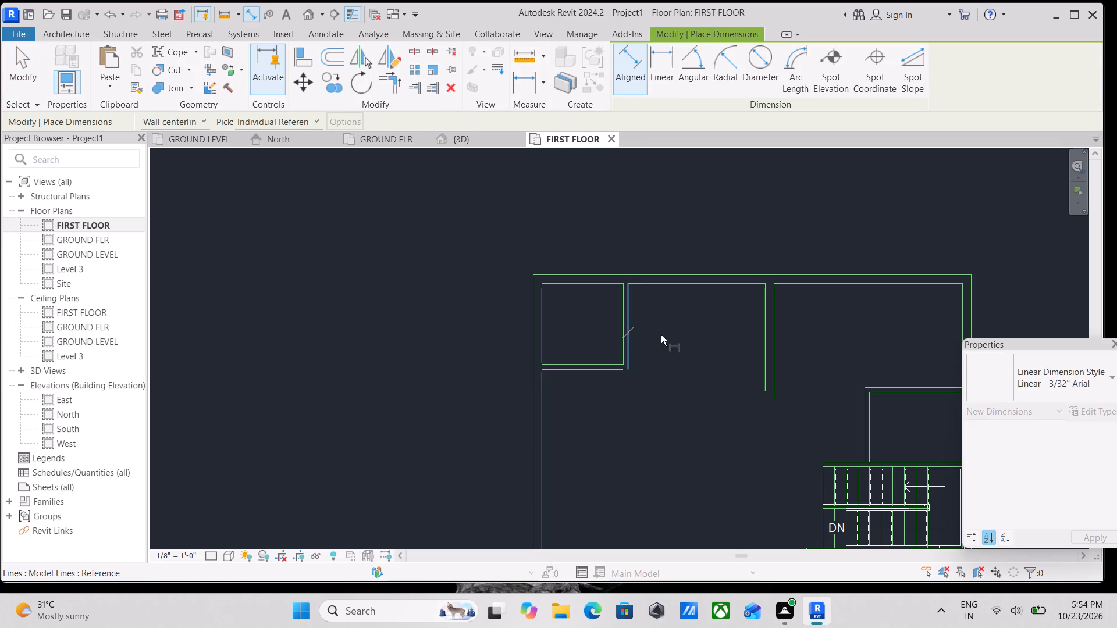
click(766, 338)
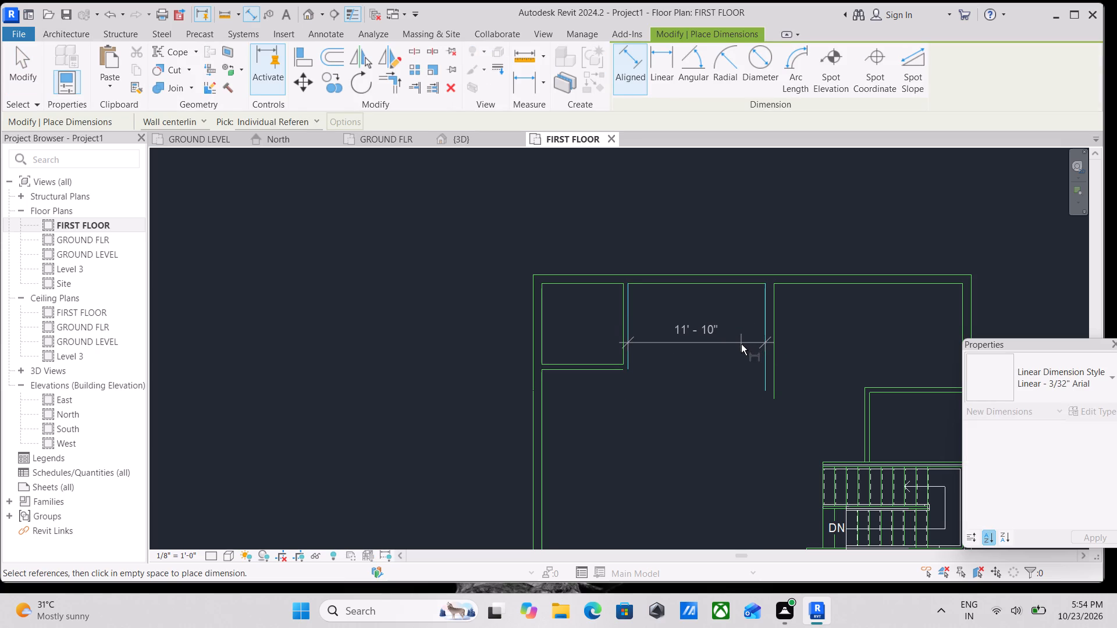
key(Escape)
middle_drag(667, 336, 647, 374)
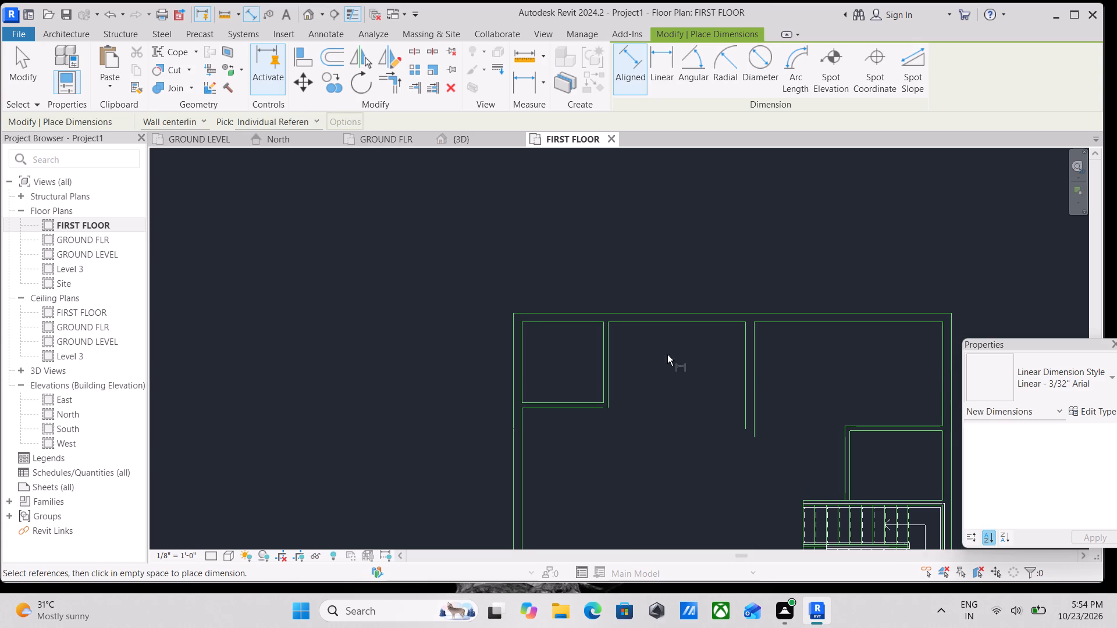
scroll(677, 377, down, 1)
key(Escape)
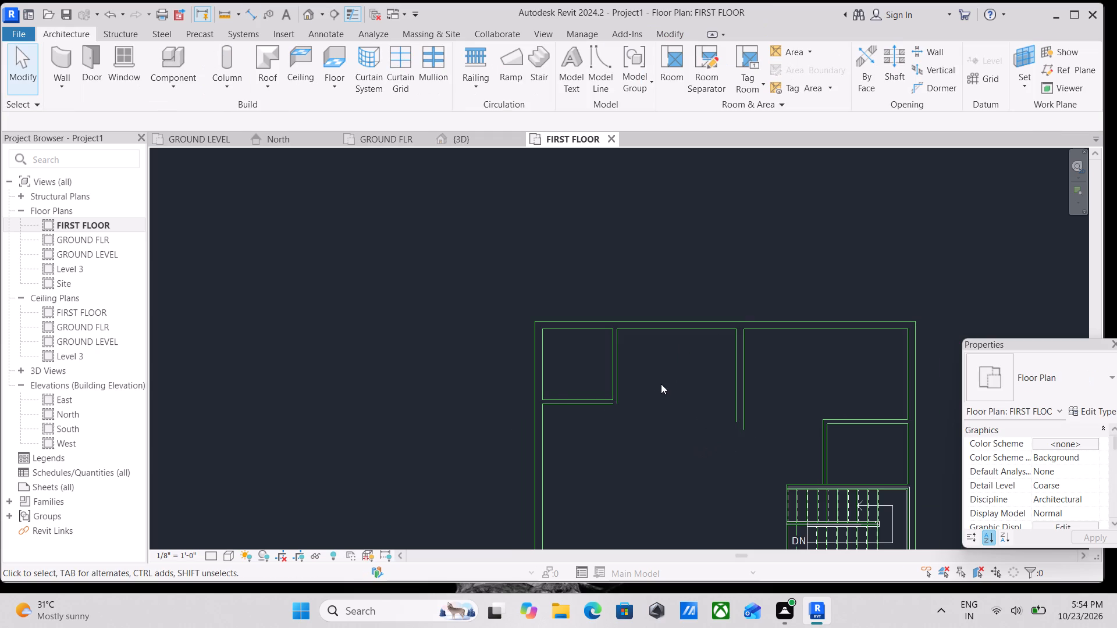
Offset the north wall's middle inner line 12'-0" south as a new model line, by picking the existing line.
scroll(661, 384, down, 1)
middle_drag(661, 384, 666, 368)
key(Escape)
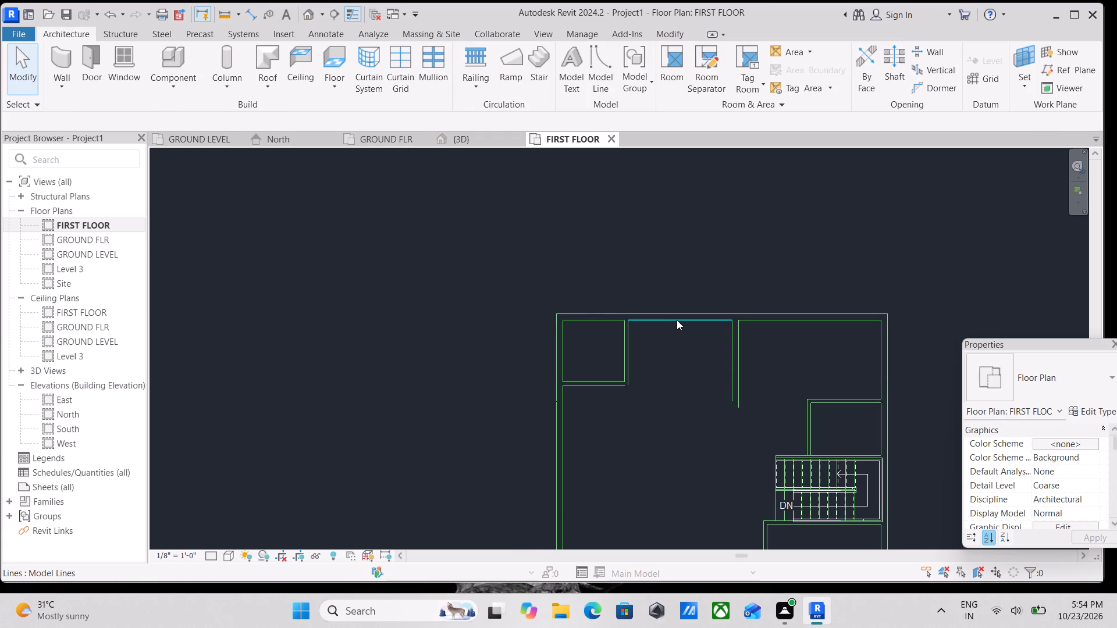
click(677, 320)
key(l)
key(i)
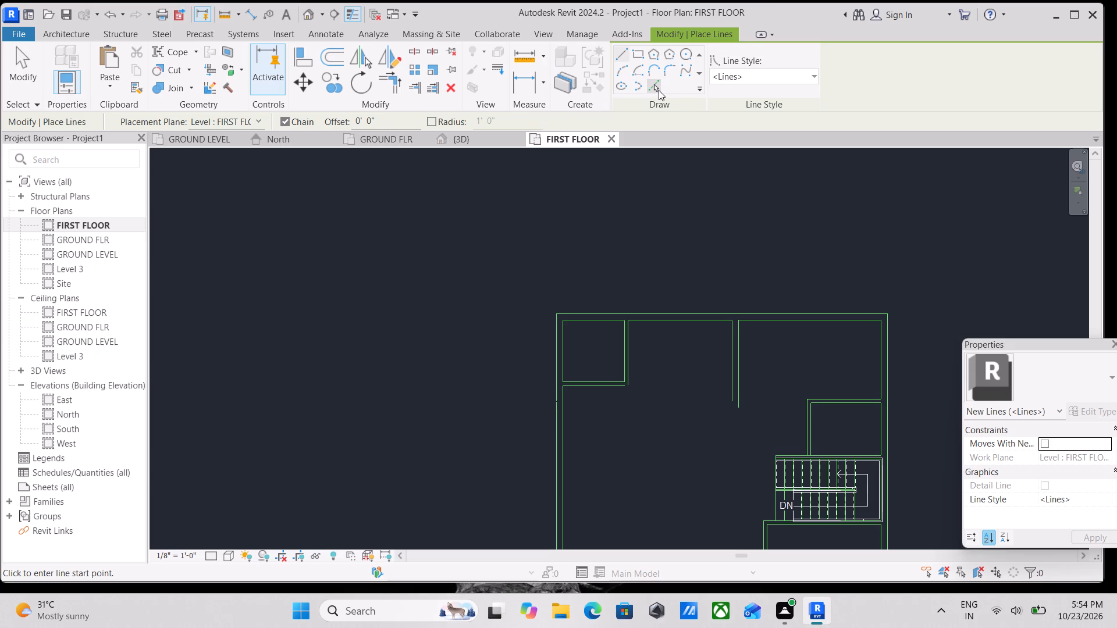
click(659, 90)
drag(344, 119, 298, 126)
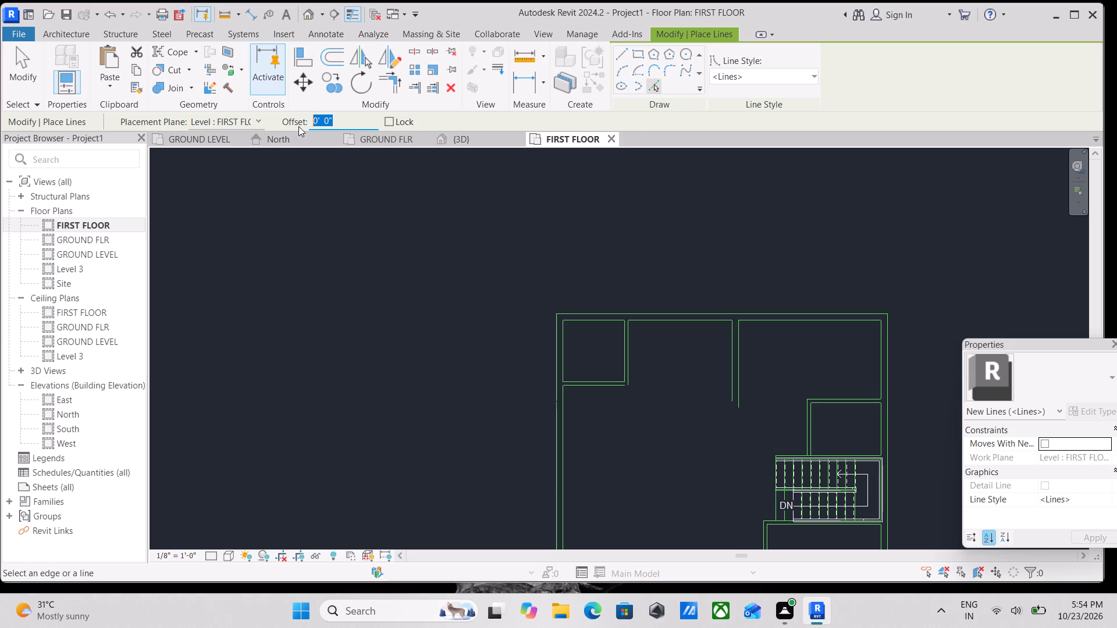
text(12')
key(Return)
click(658, 324)
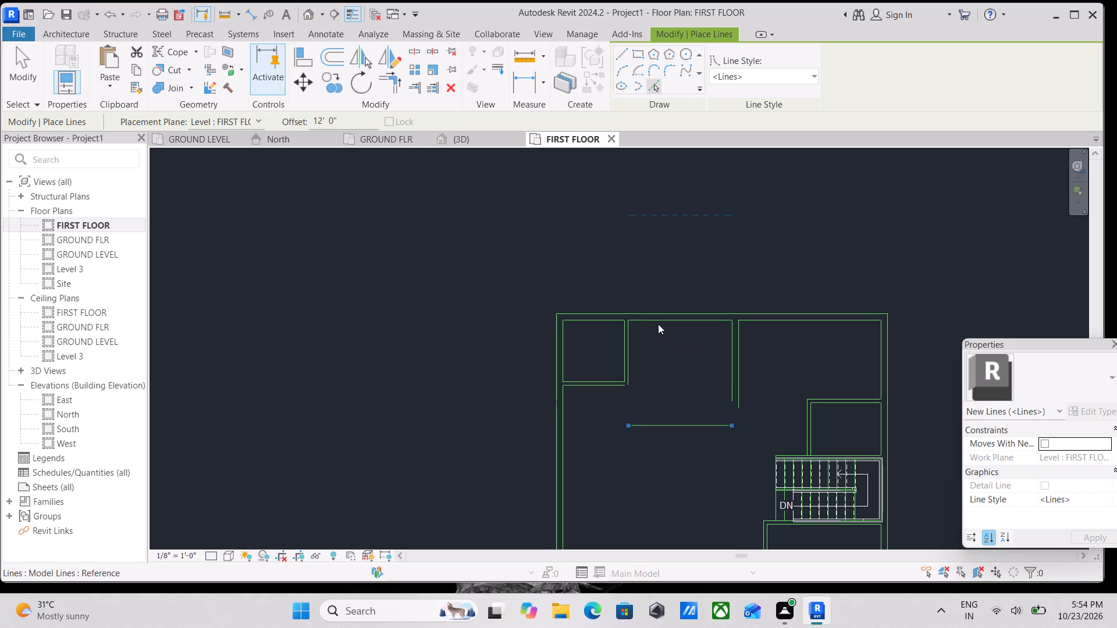
scroll(691, 431, up, 1)
key(Escape)
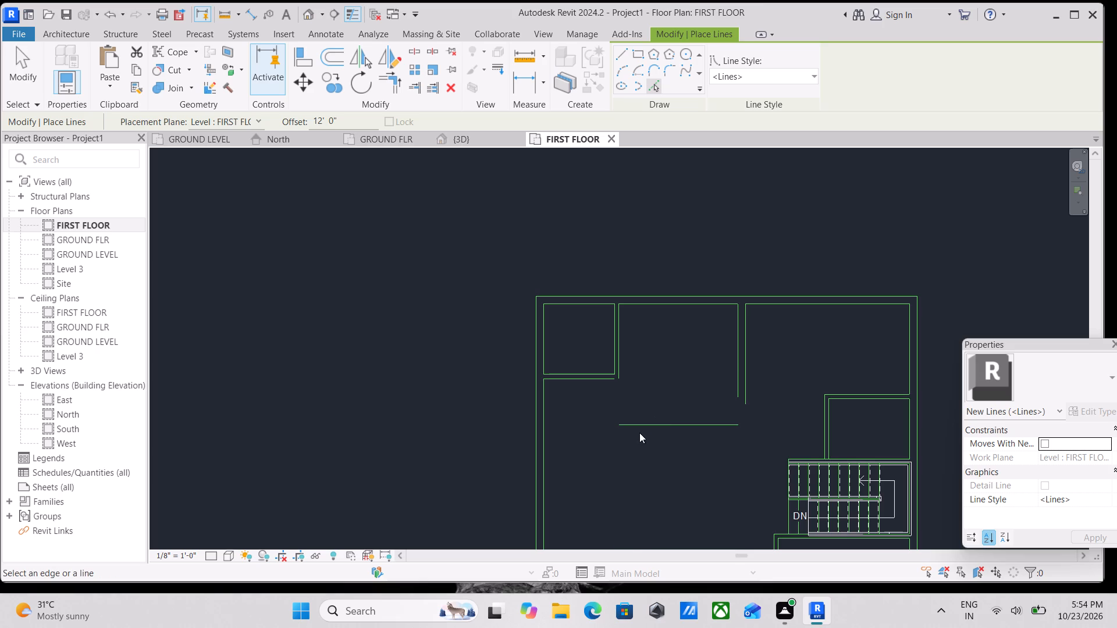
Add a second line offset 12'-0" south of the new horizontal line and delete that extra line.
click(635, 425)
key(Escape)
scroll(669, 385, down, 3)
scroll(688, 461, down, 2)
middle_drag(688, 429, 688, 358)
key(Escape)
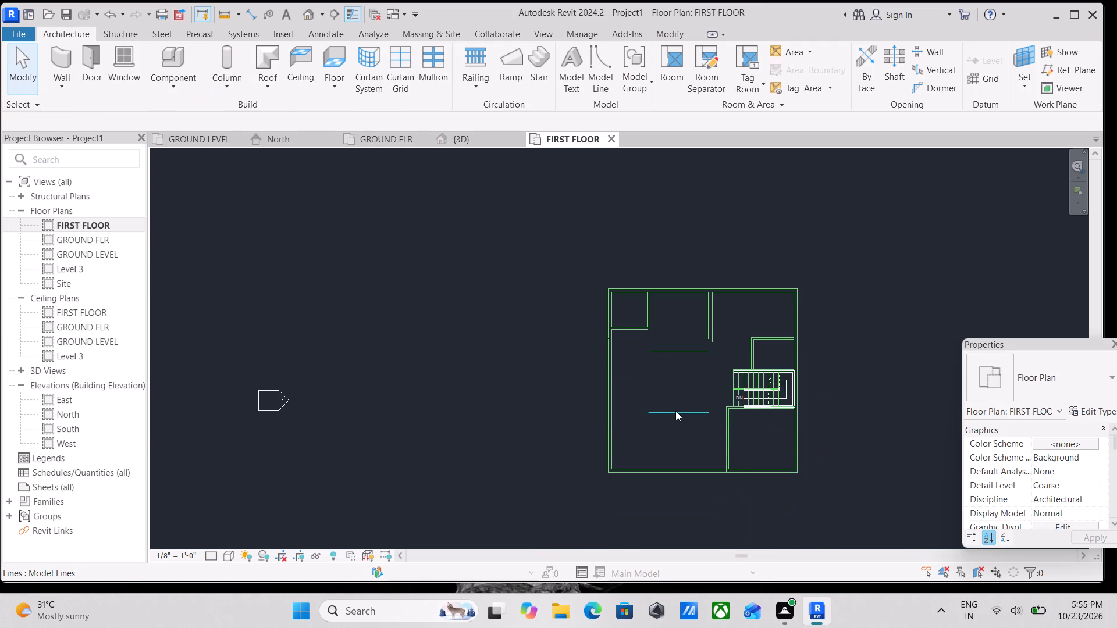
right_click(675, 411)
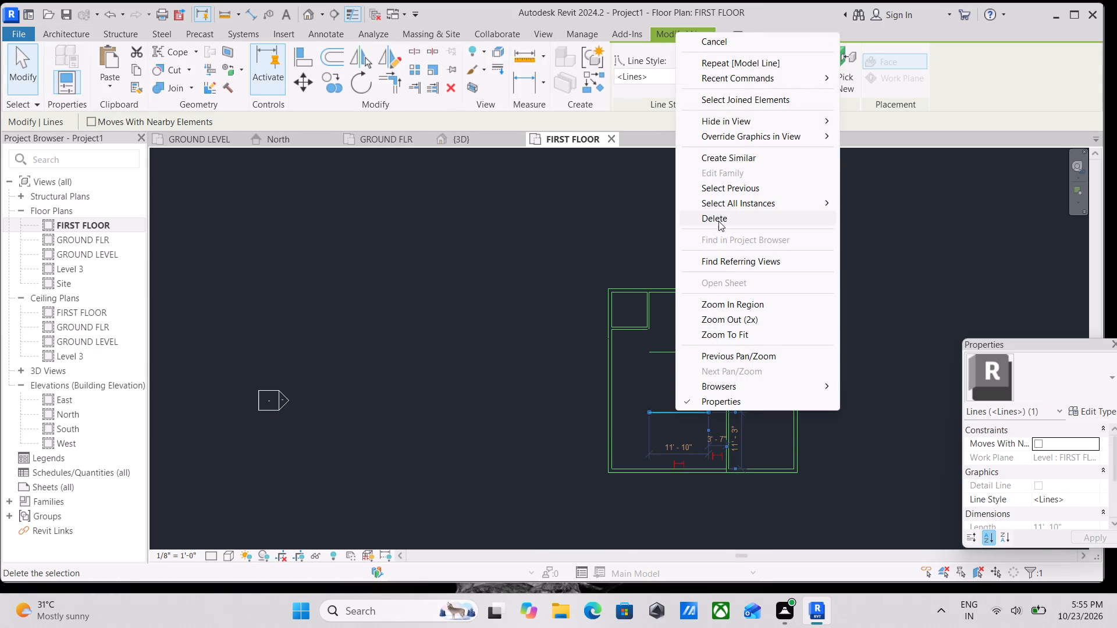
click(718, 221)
Extend the new horizontal line's west end to the west wall's inner line, making it 19'-3" long.
scroll(670, 354, up, 3)
middle_drag(670, 354, 574, 461)
scroll(574, 441, up, 3)
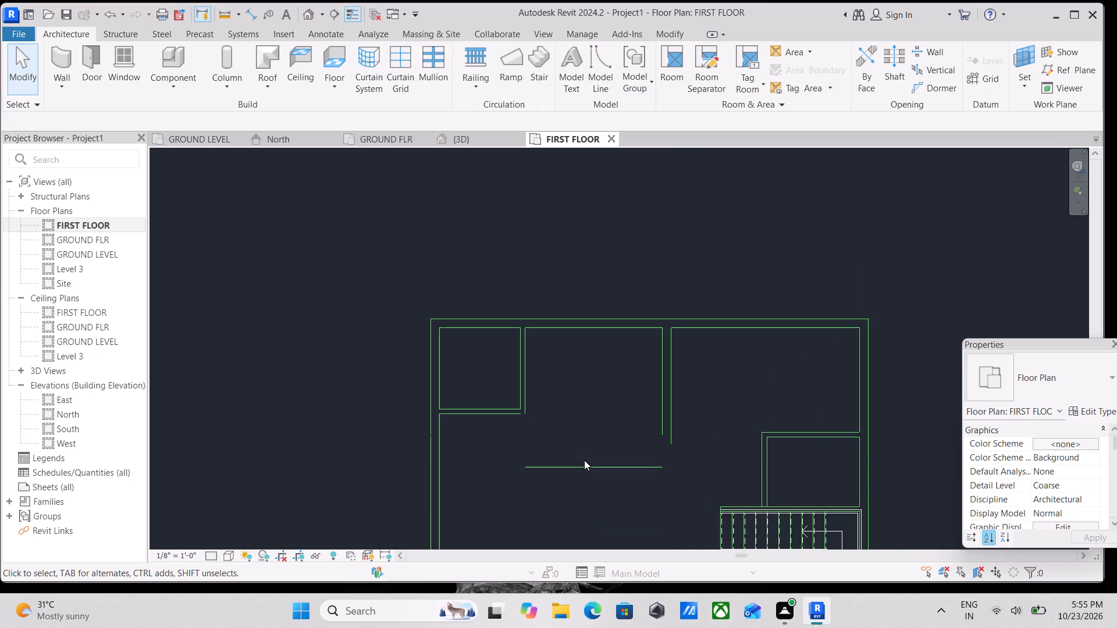
scroll(584, 460, up, 2)
click(583, 470)
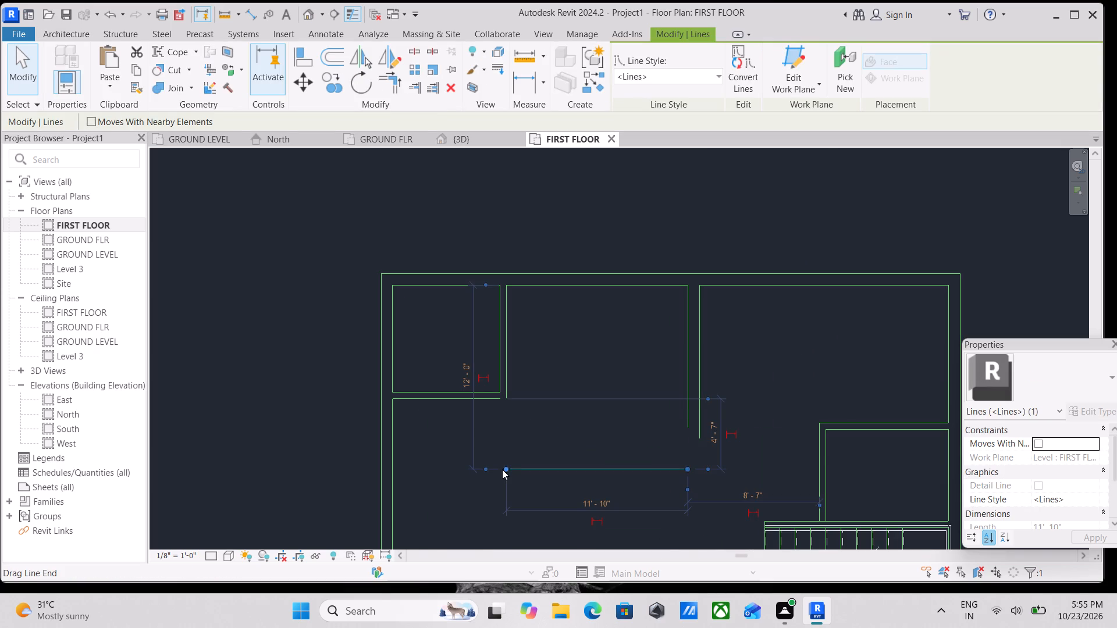
drag(506, 468, 411, 476)
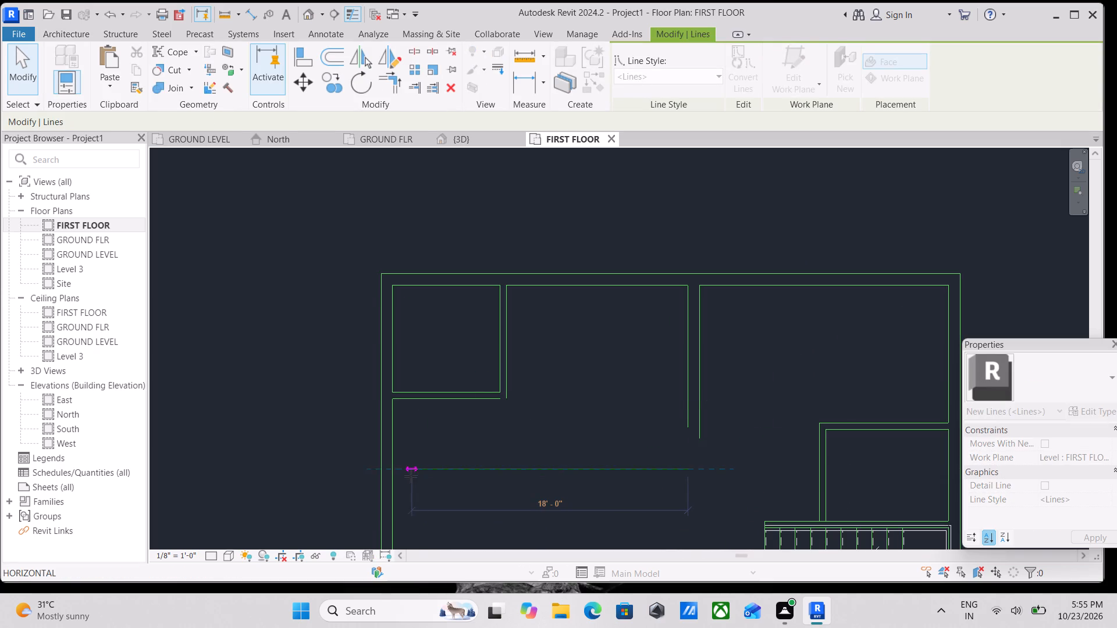
drag(411, 476, 393, 475)
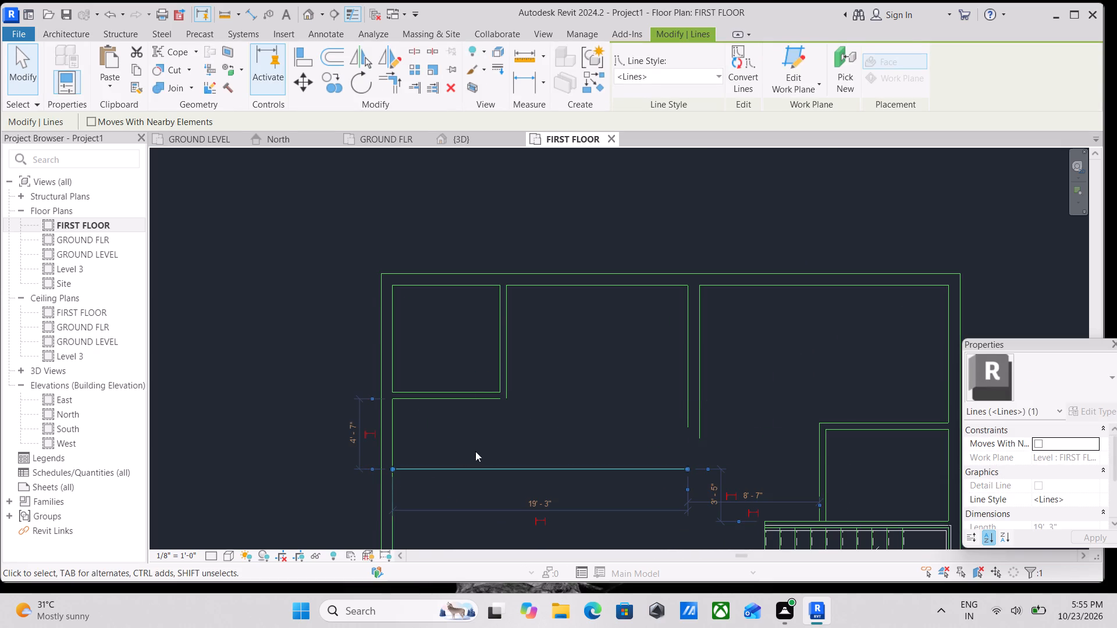
key(Escape)
Review the first-floor layout around the extended horizontal line, the middle wall's open end and the staircase.
scroll(504, 447, down, 4)
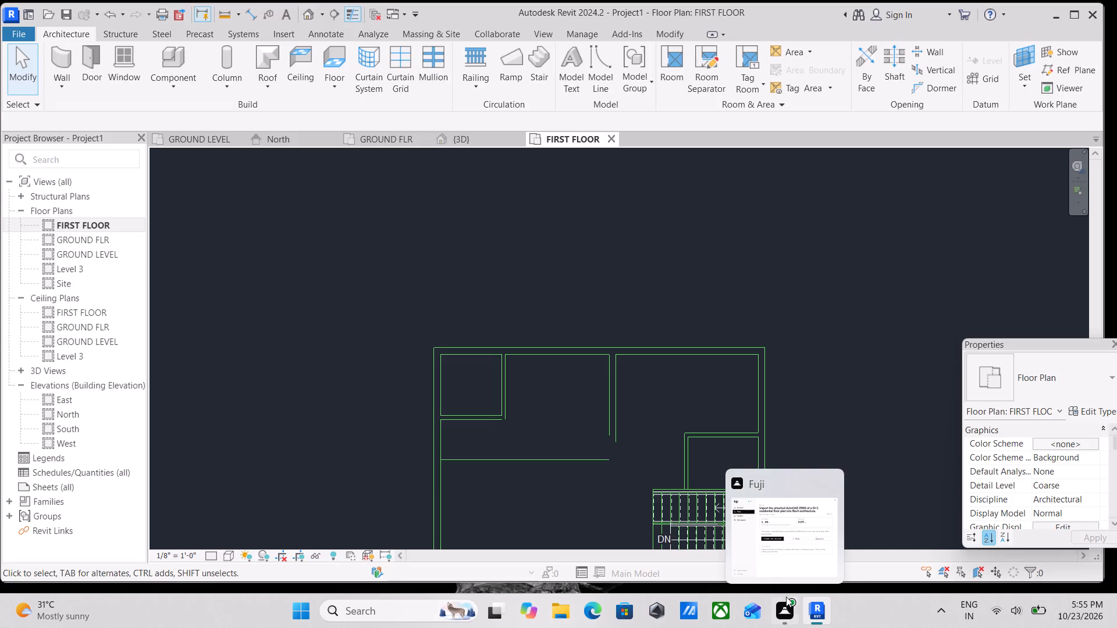
scroll(611, 443, up, 5)
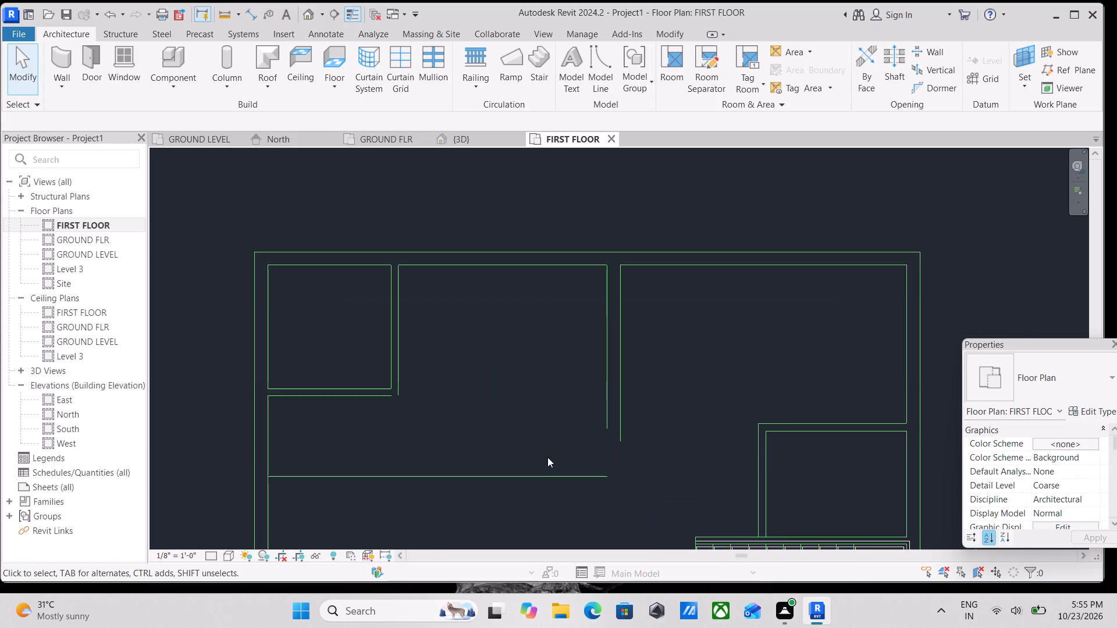
scroll(547, 457, up, 2)
scroll(548, 457, down, 1)
middle_drag(567, 441, 626, 405)
middle_drag(616, 435, 674, 415)
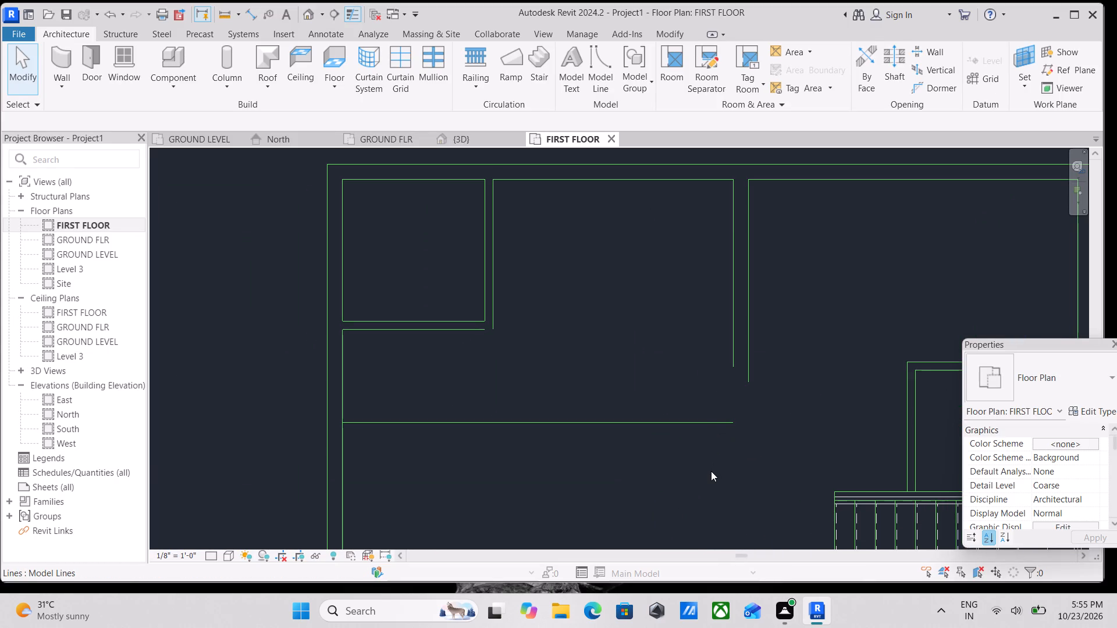
scroll(716, 399, up, 1)
scroll(733, 401, down, 2)
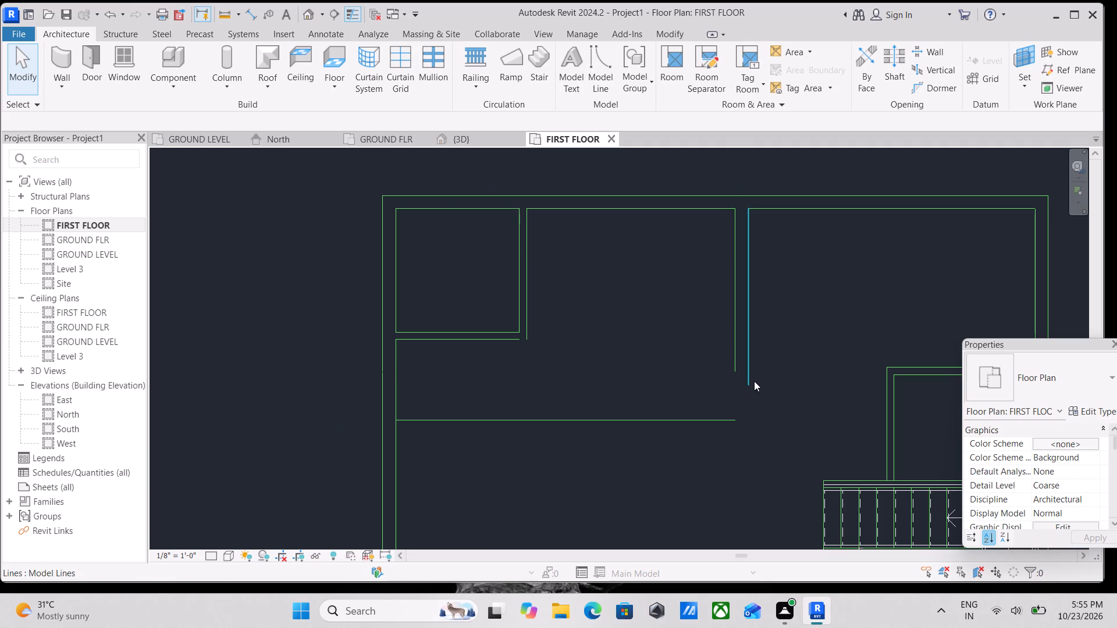
middle_drag(754, 381, 682, 422)
scroll(753, 381, down, 1)
scroll(558, 454, down, 1)
middle_drag(566, 447, 603, 426)
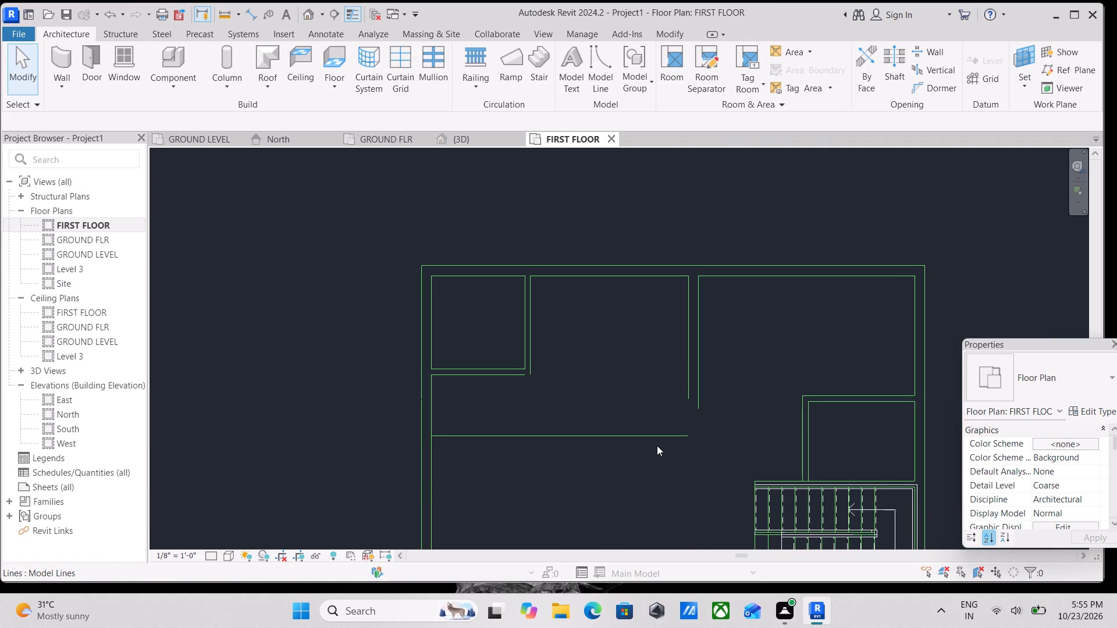
key(6)
scroll(582, 404, up, 1)
key(Escape)
scroll(607, 360, down, 1)
Extend the middle wall's west line south to 12'-0" so it meets the east end of the new horizontal line.
middle_drag(610, 366, 483, 377)
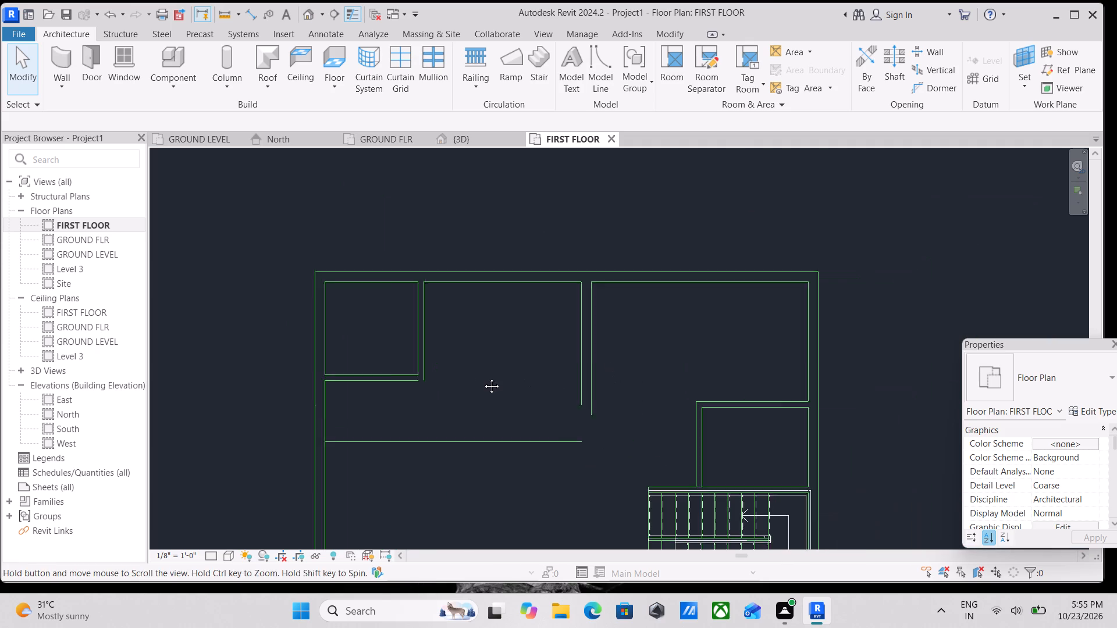
middle_drag(483, 377, 482, 377)
click(563, 395)
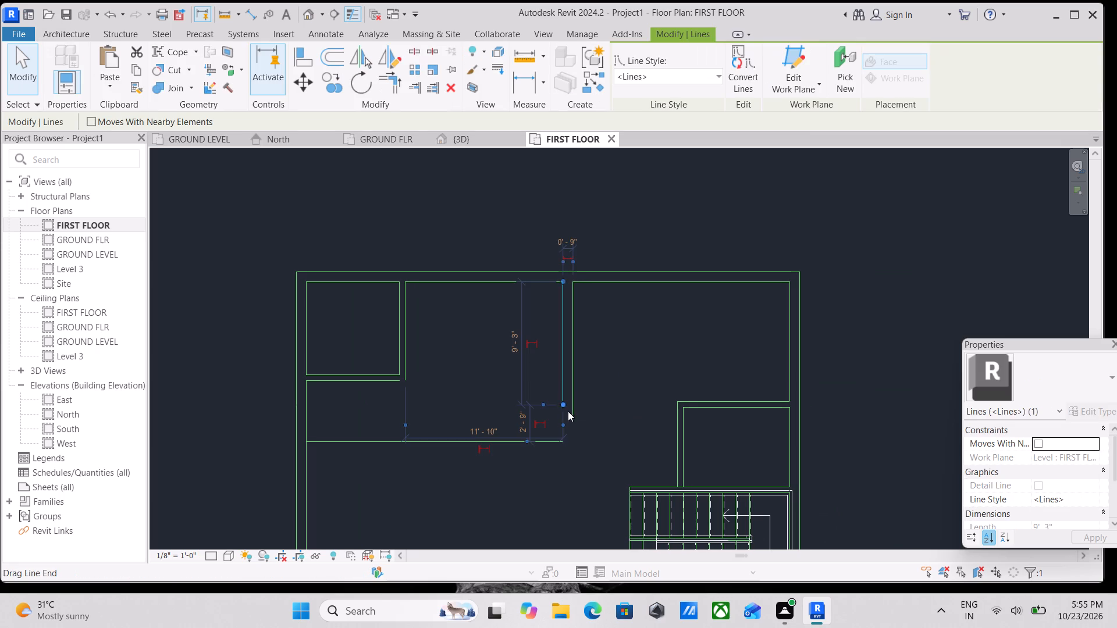
scroll(563, 411, up, 3)
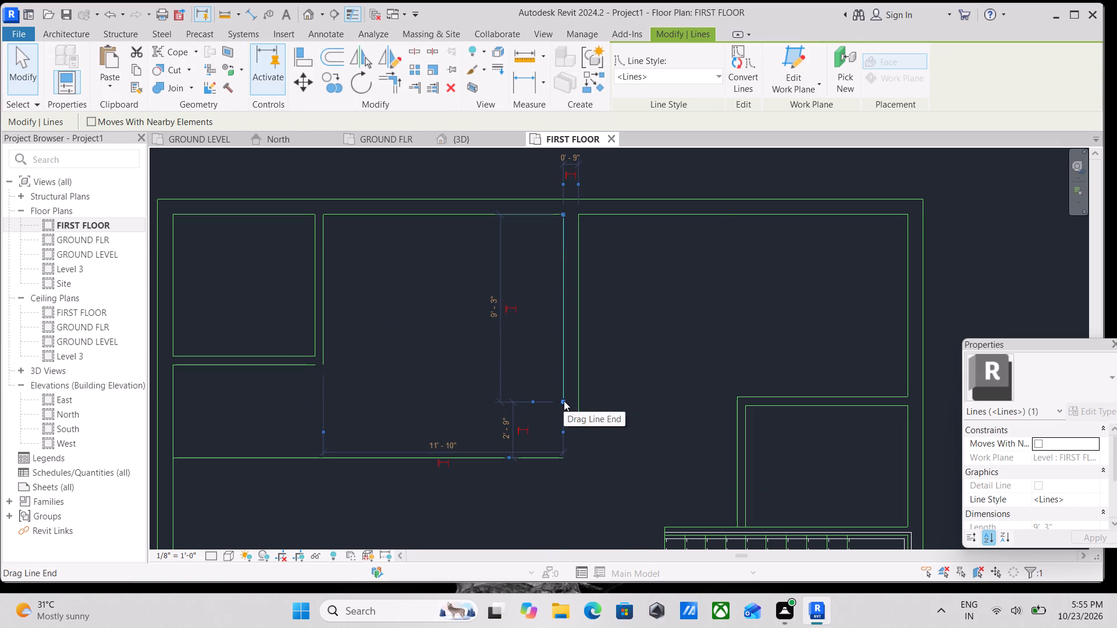
drag(564, 401, 560, 458)
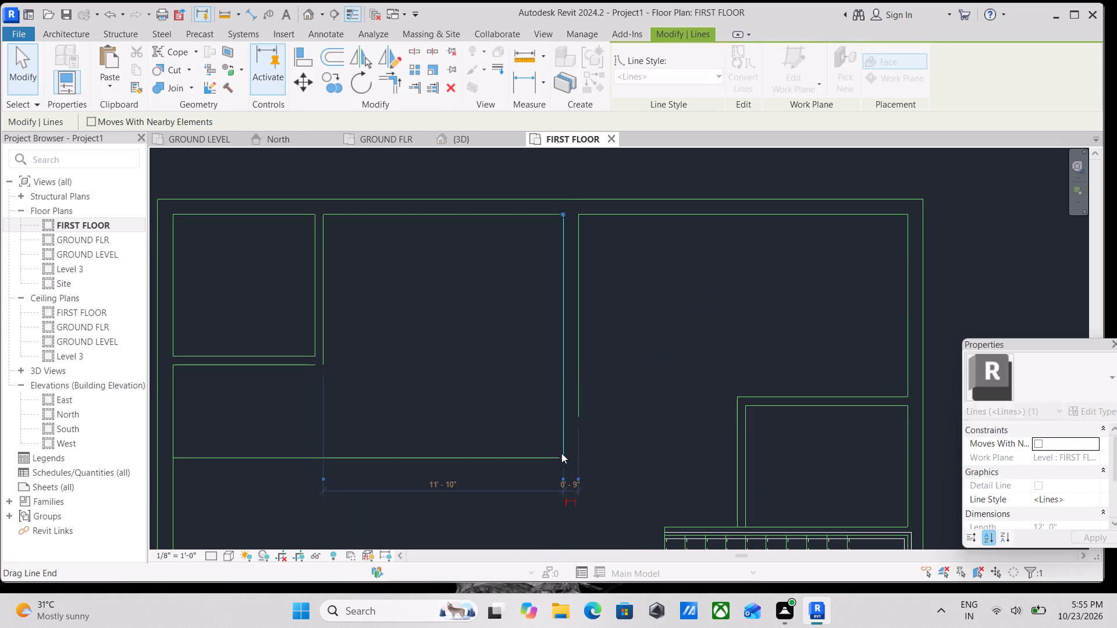
scroll(547, 427, down, 3)
middle_drag(547, 427, 585, 390)
key(Escape)
Add a parallel line offset 5" south of the 19'-3" horizontal line to give that partition its thickness.
middle_drag(466, 416, 514, 407)
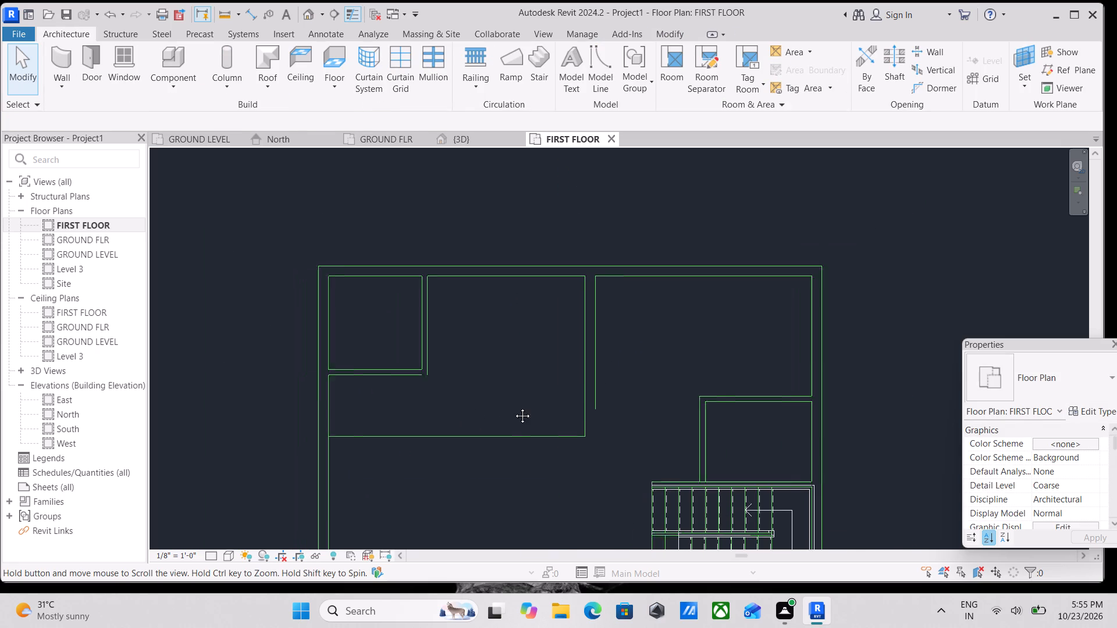
middle_drag(514, 407, 515, 406)
key(5)
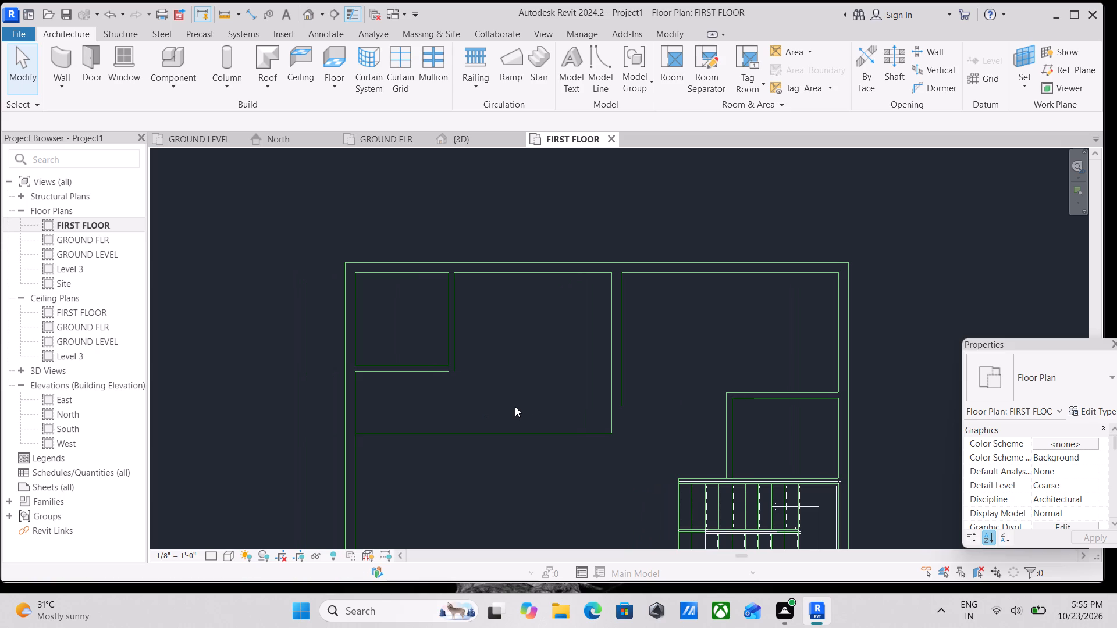
key(Escape)
text(LI)
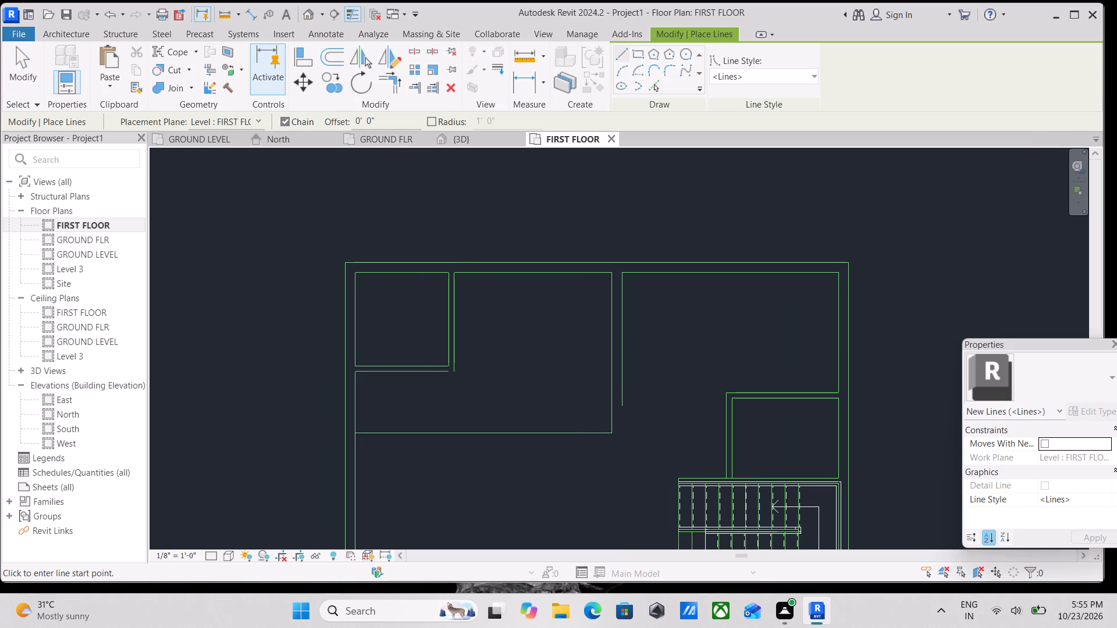
drag(382, 121, 322, 123)
key(5)
key(shift+quotedbl)
key(Return)
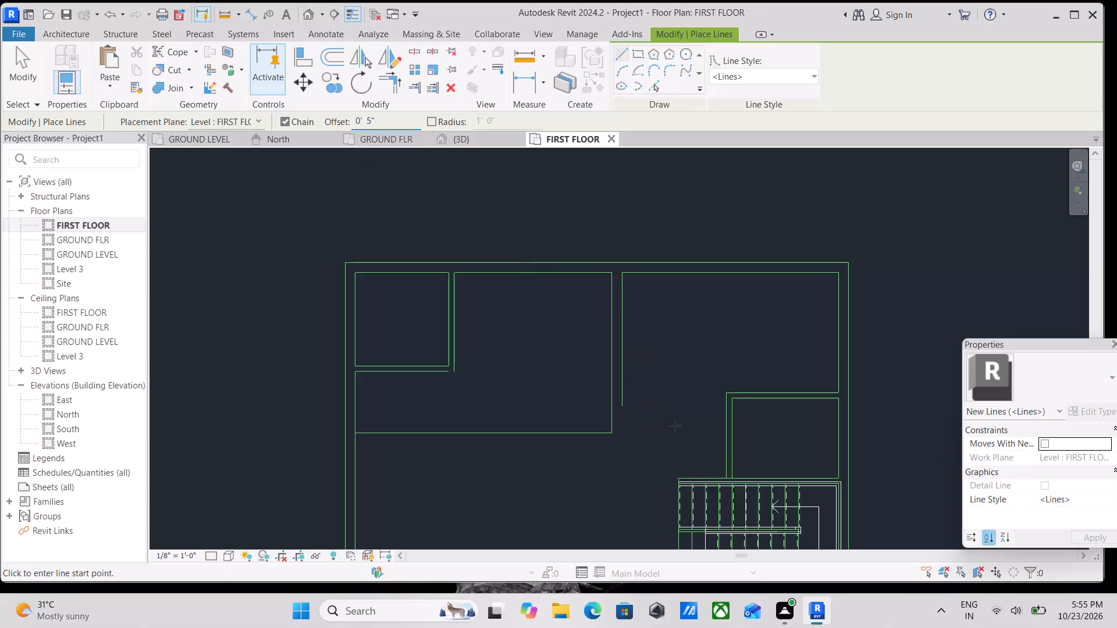
click(656, 88)
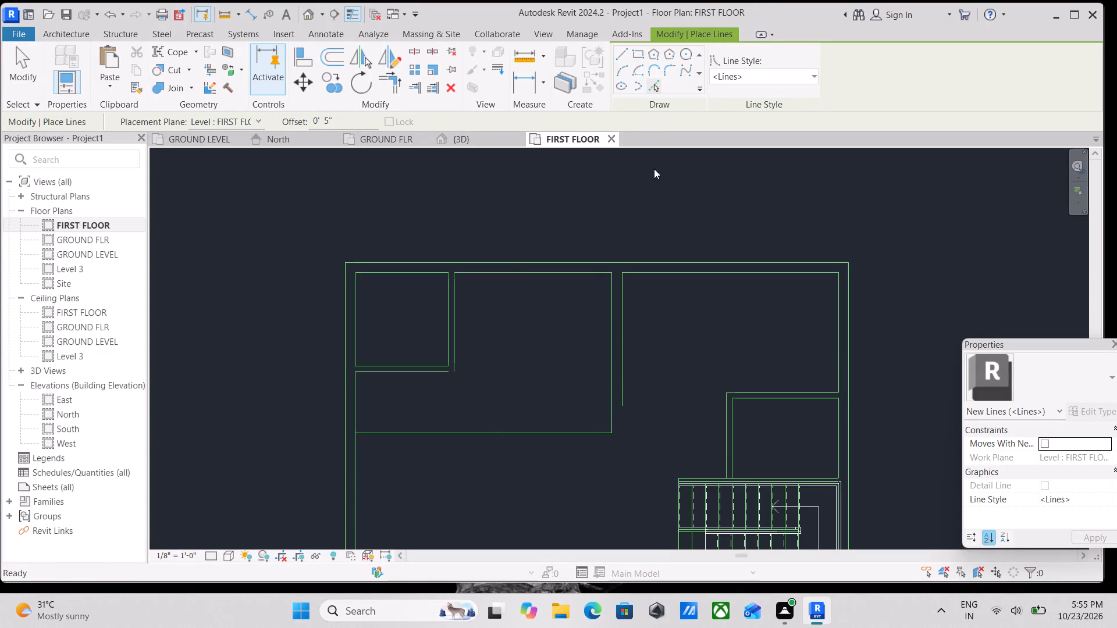
click(516, 436)
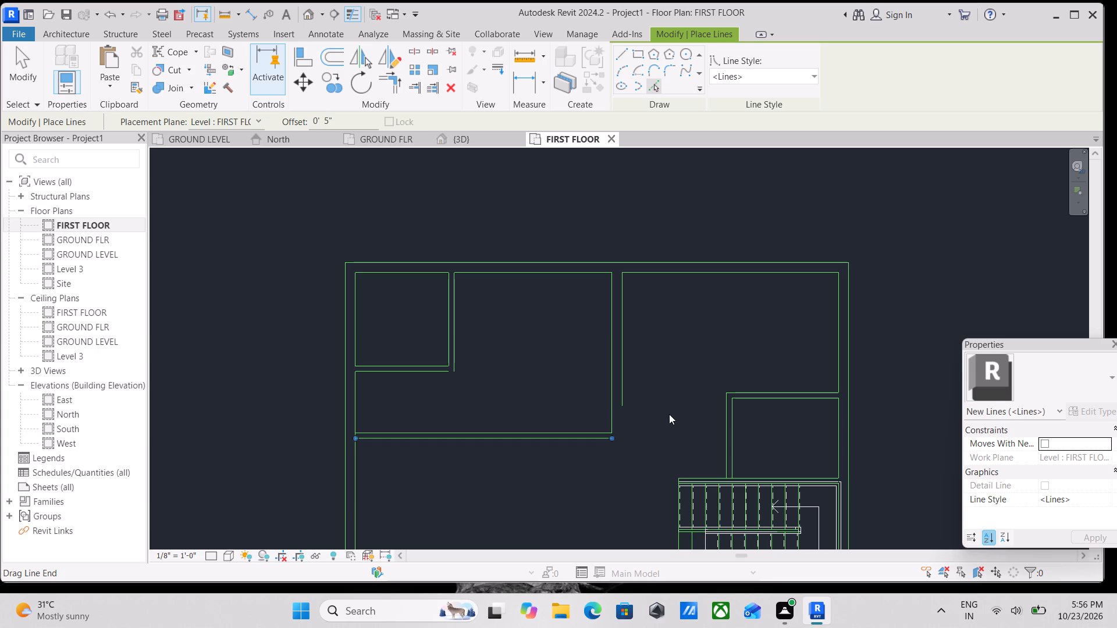
scroll(623, 415, up, 2)
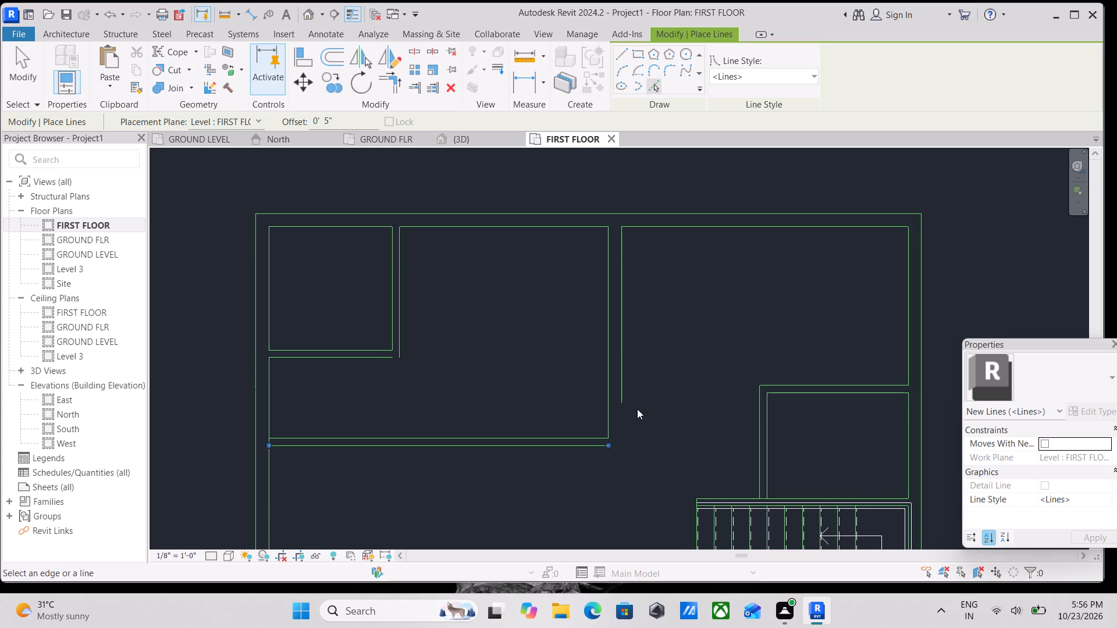
key(Escape)
Draw a horizontal line from the south end of the middle wall's east line to the small east room's outer west line.
middle_drag(643, 401, 605, 426)
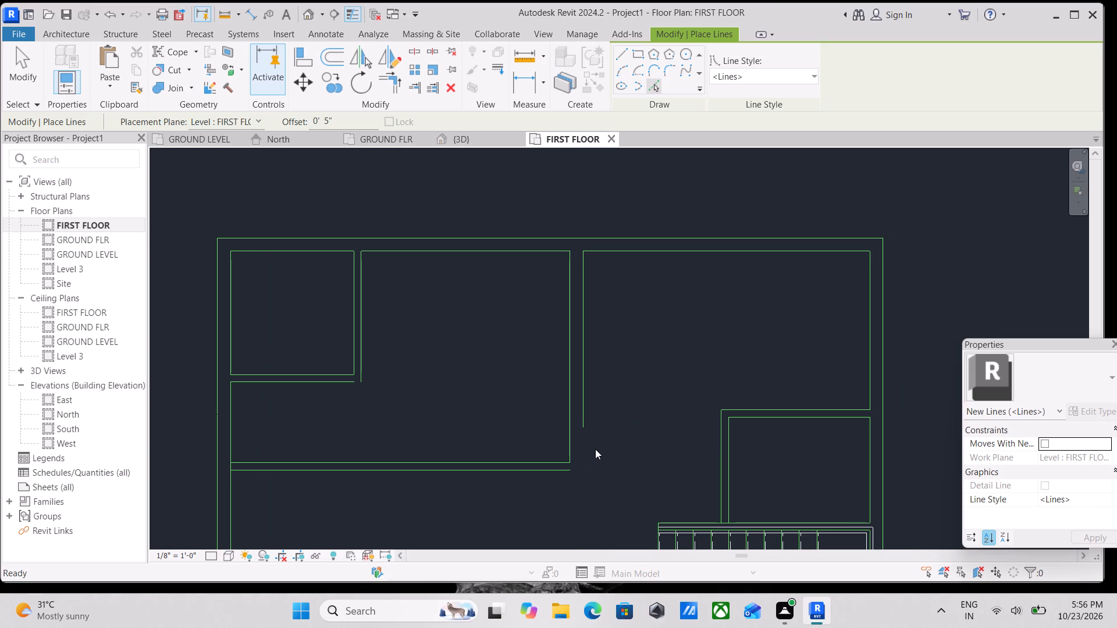
key(l)
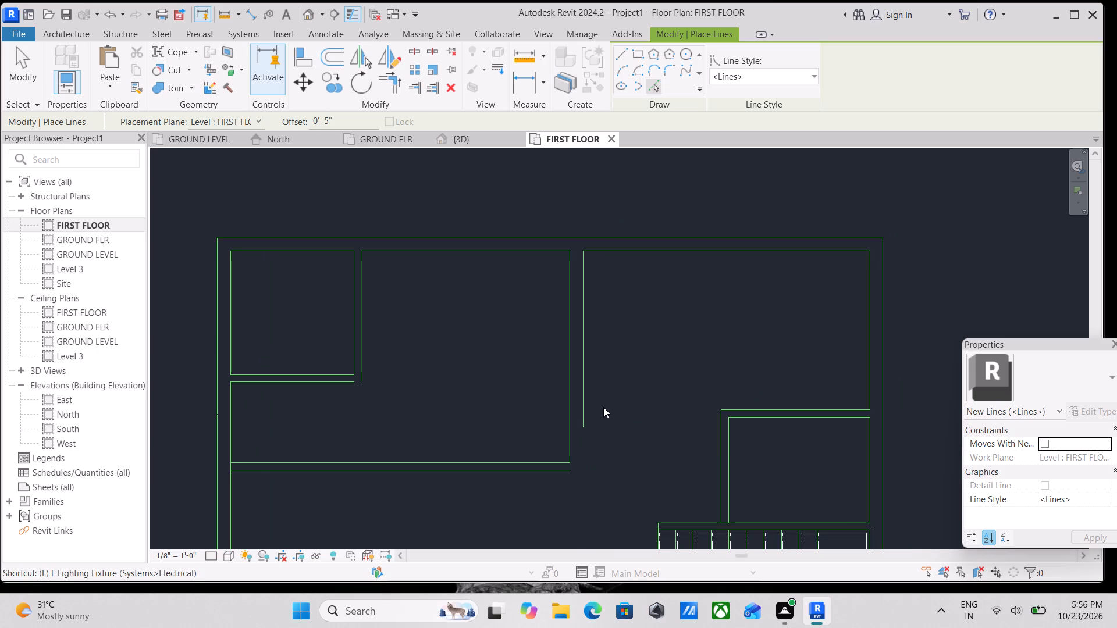
key(i)
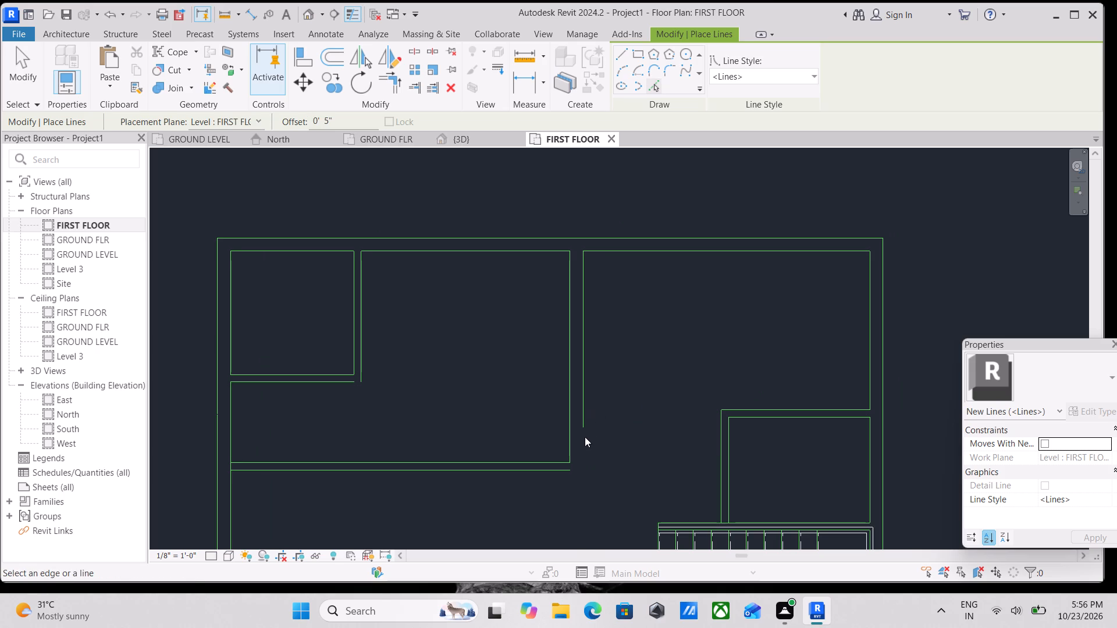
scroll(585, 437, up, 1)
key(Escape)
key(l)
key(i)
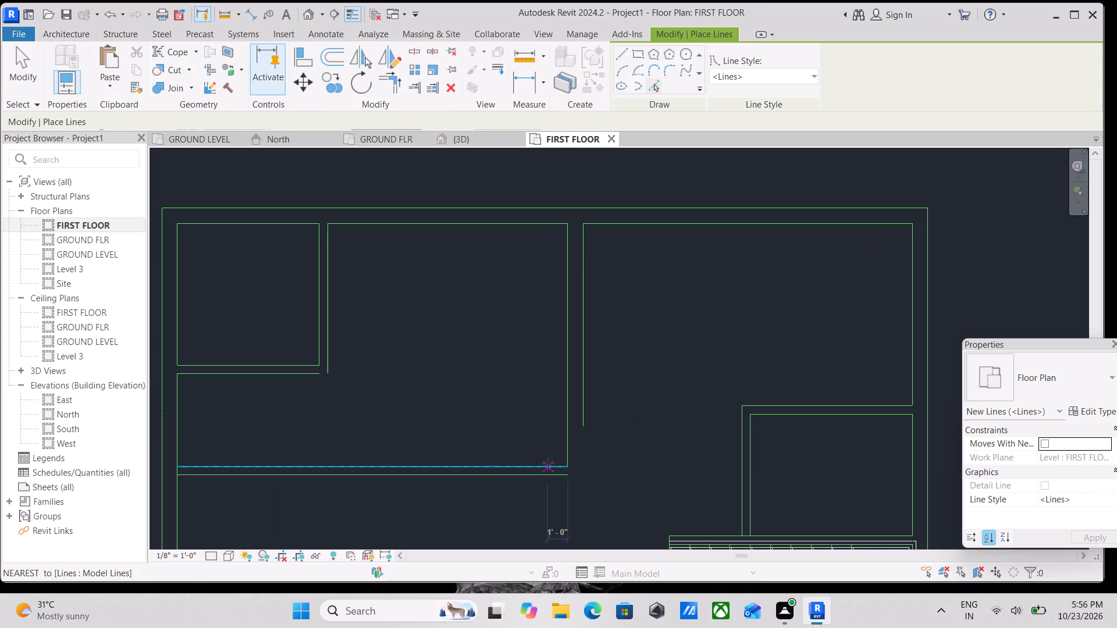
click(585, 429)
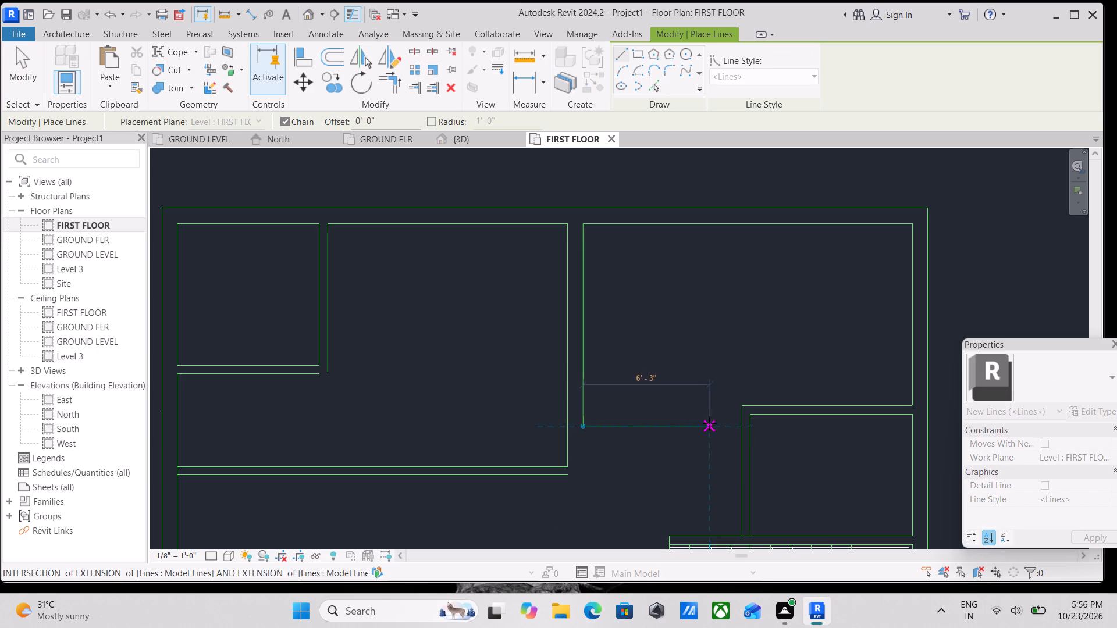
click(743, 426)
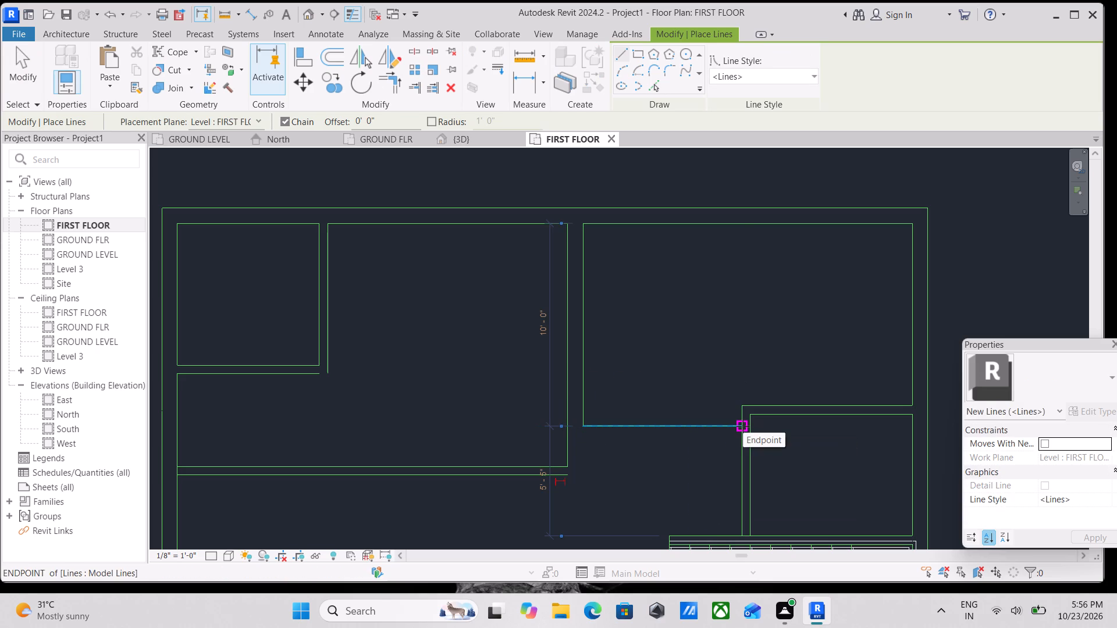
key(Escape)
key(Escape)
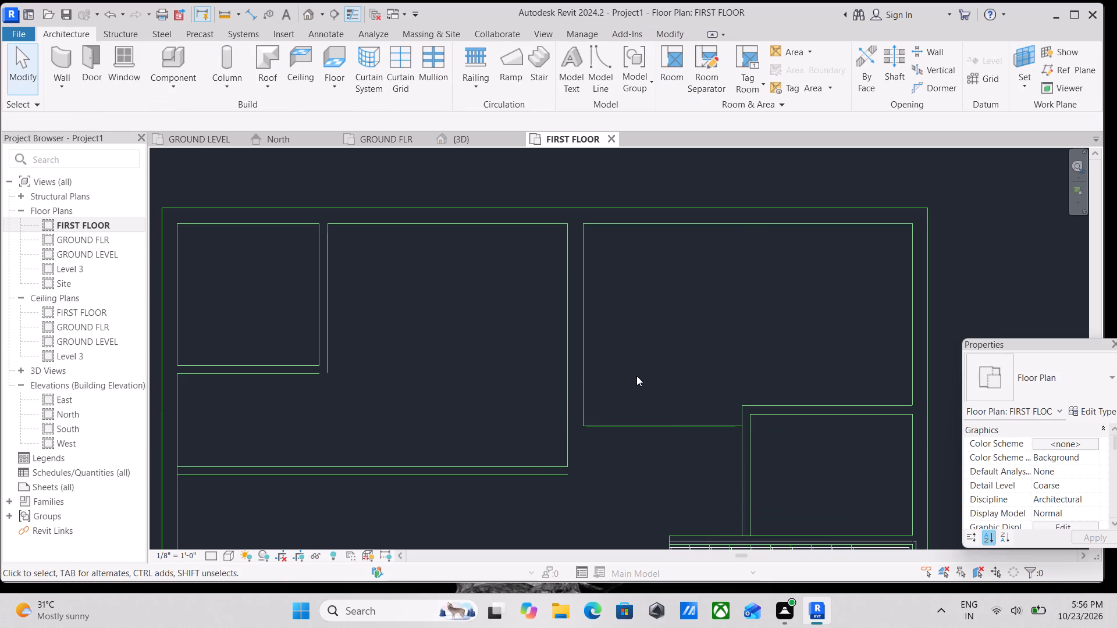
Add a parallel line offset 5" south of the new line between the middle wall and the small east room.
text(LI)
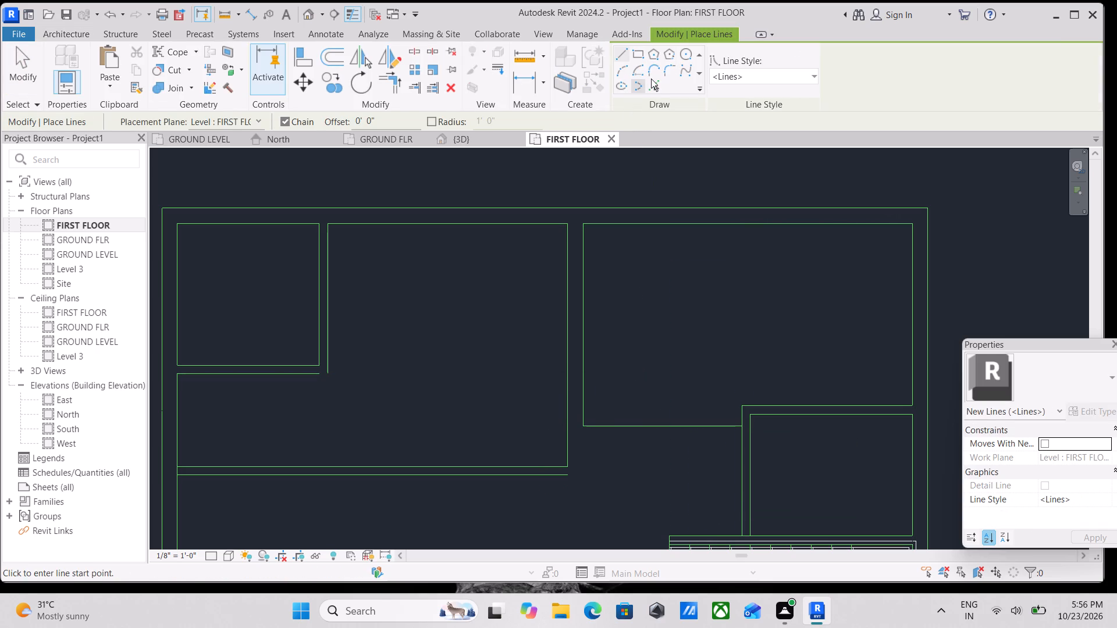
double_click(651, 78)
drag(337, 120, 301, 120)
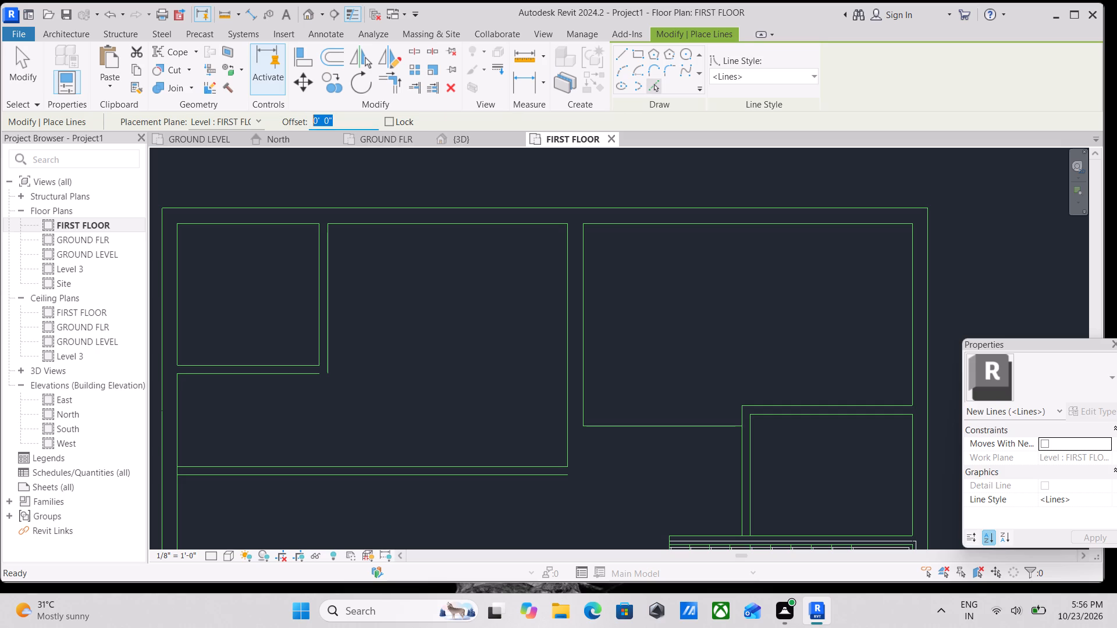
drag(301, 120, 289, 120)
key(5)
key(shift+quotedbl)
key(Return)
click(658, 427)
scroll(590, 442, down, 1)
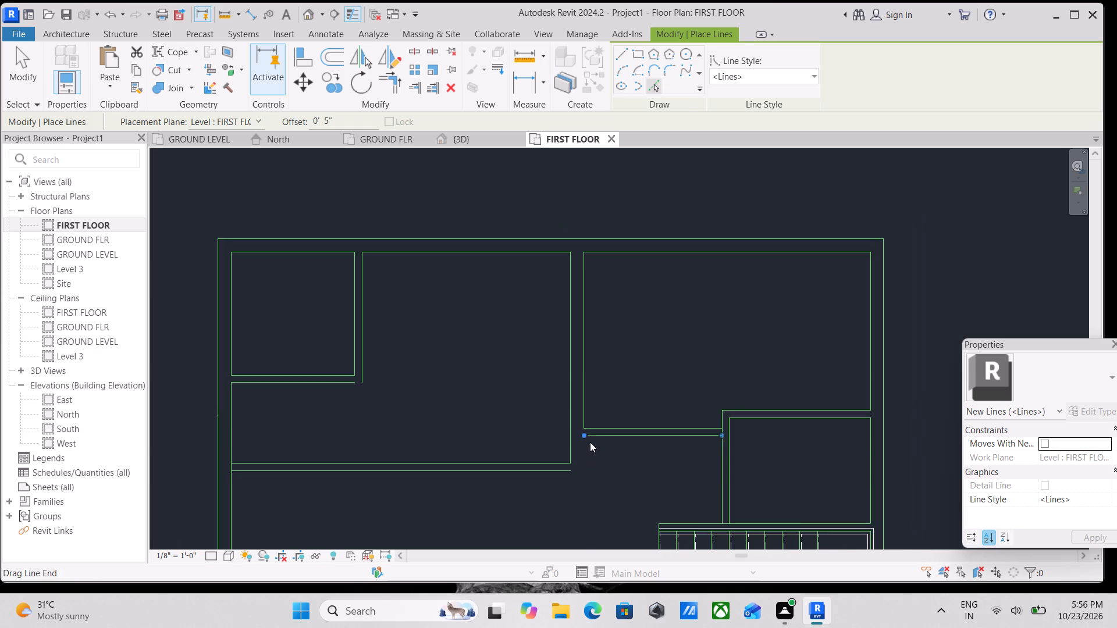
middle_drag(590, 442, 611, 315)
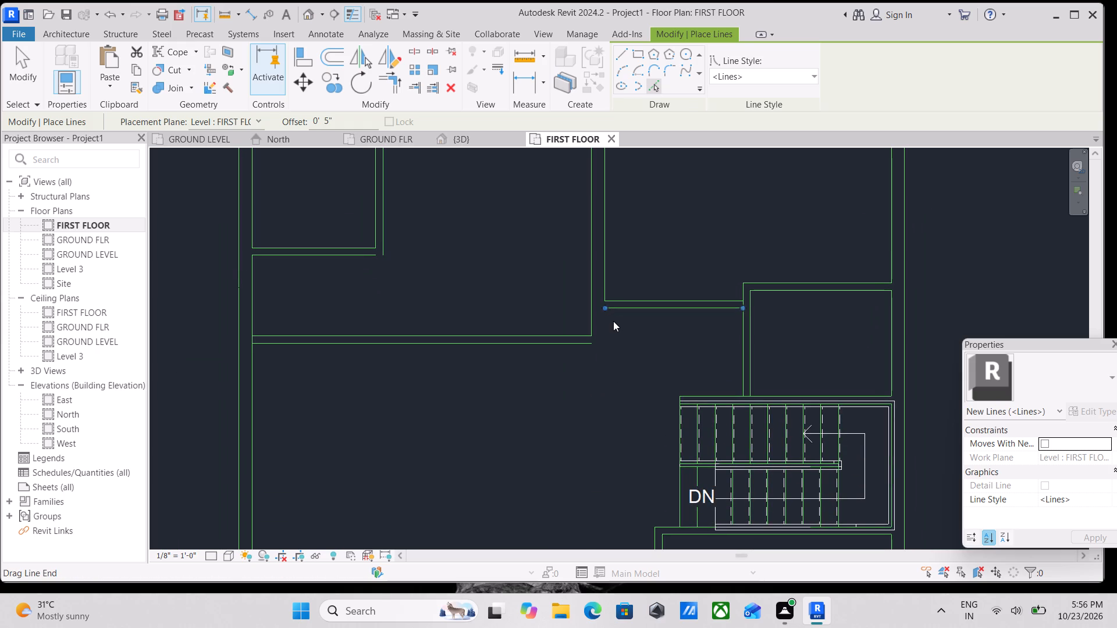
key(Escape)
scroll(613, 321, up, 4)
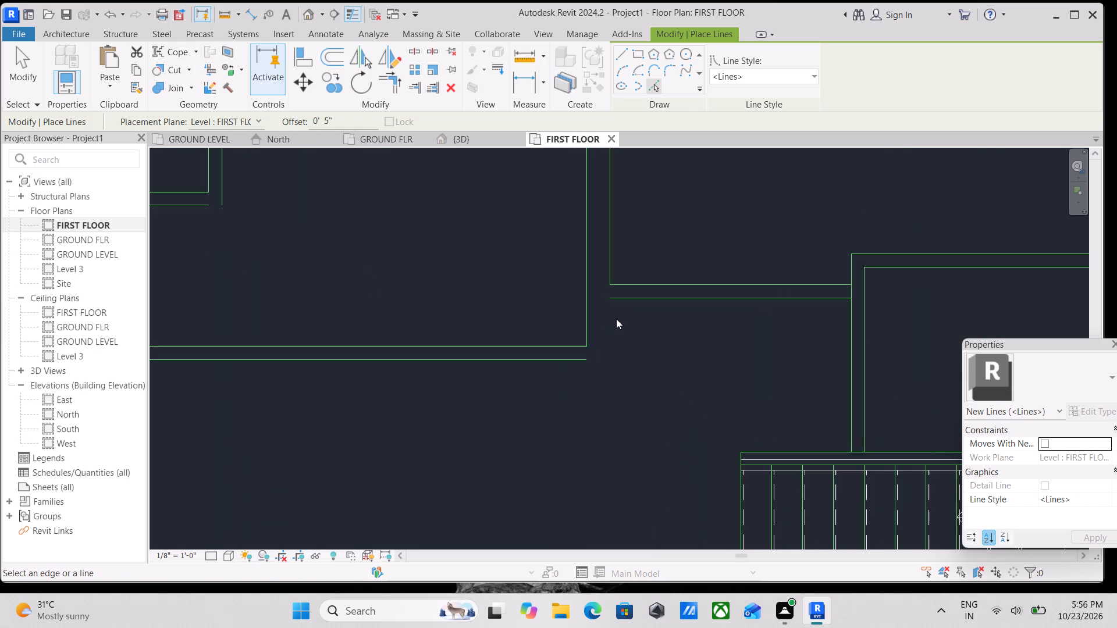
key(Escape)
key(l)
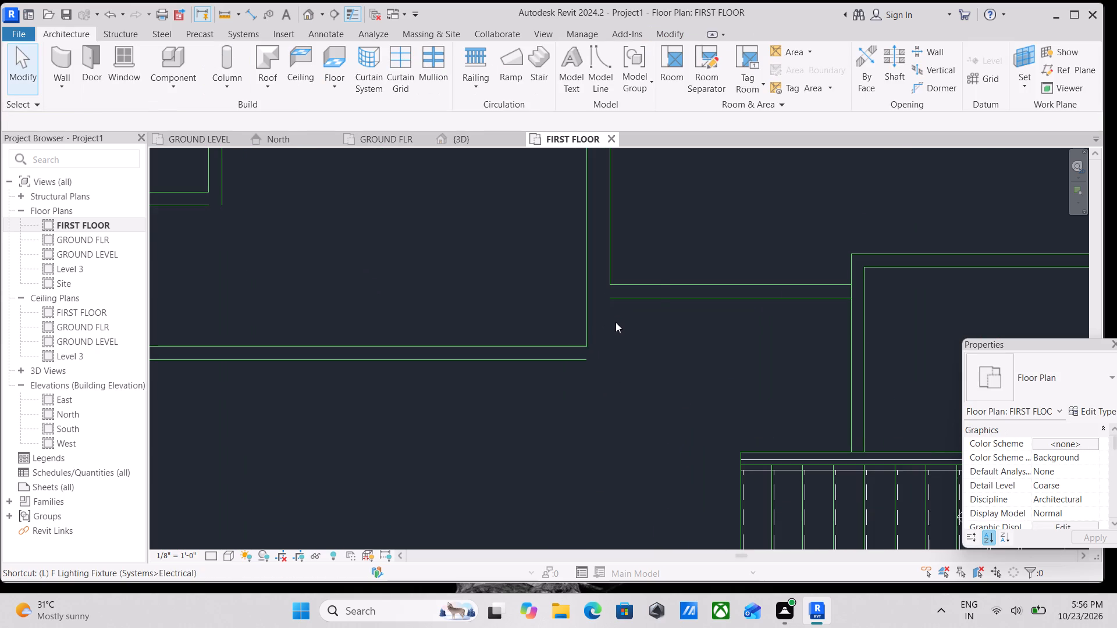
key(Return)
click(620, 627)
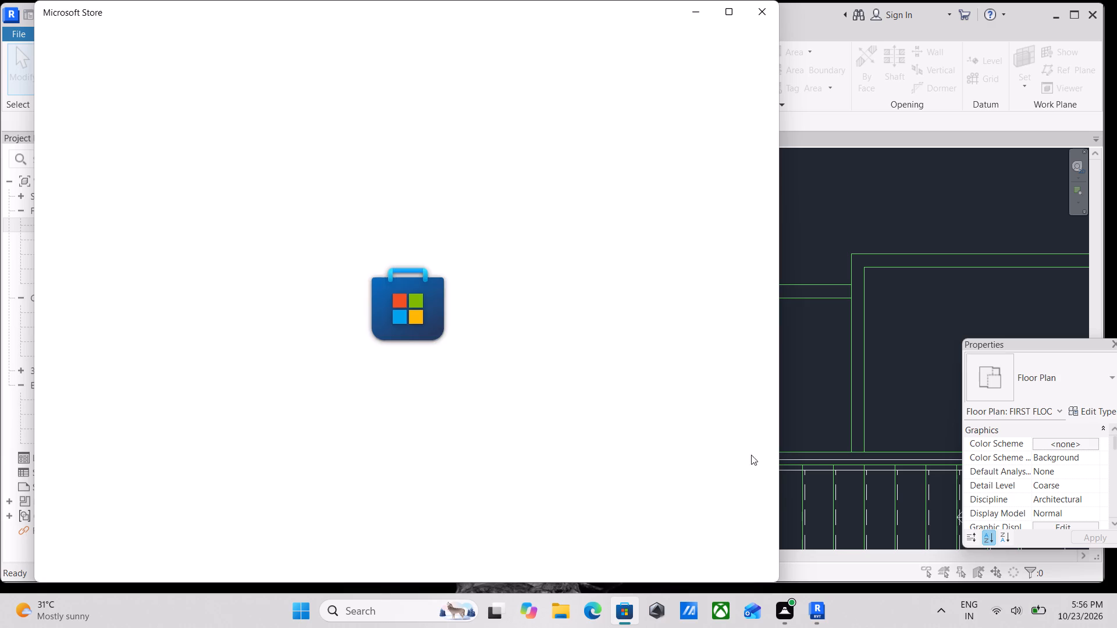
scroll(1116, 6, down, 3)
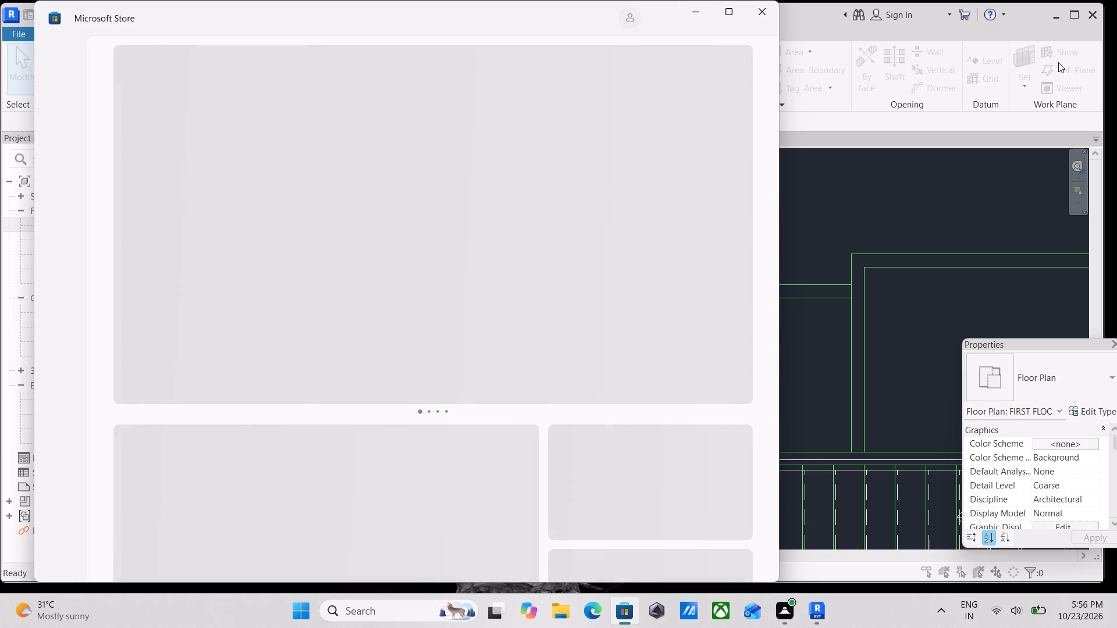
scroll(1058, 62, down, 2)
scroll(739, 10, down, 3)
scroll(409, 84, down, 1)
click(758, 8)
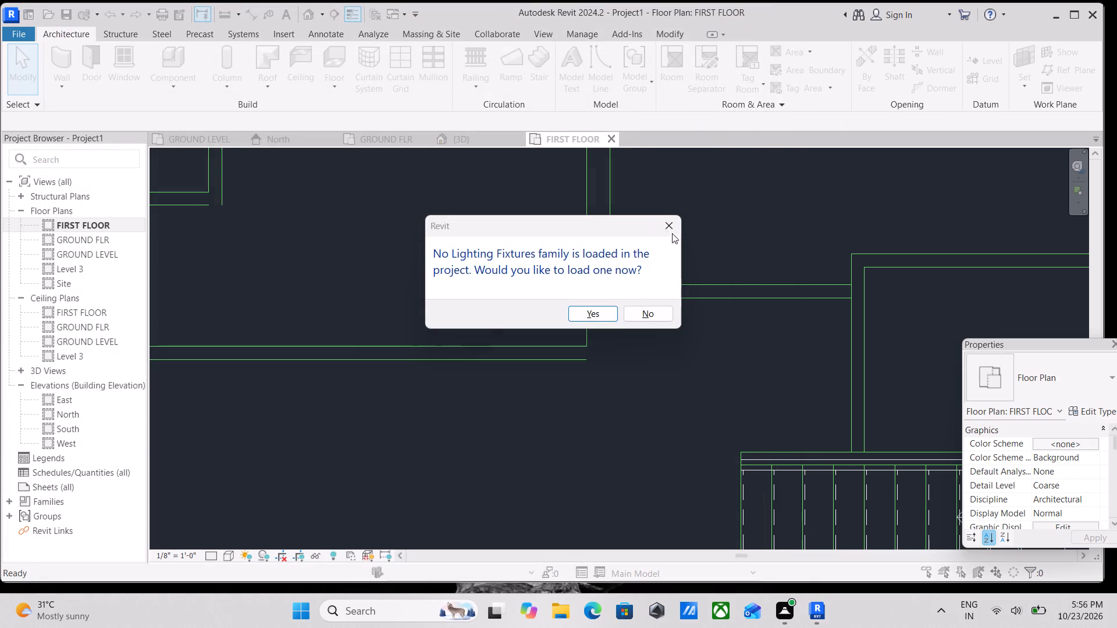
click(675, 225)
Draw a line about 2'-0" south from the east partition's lower west end, and continue it west to the west partition's lower line.
scroll(646, 346, up, 2)
scroll(600, 316, up, 2)
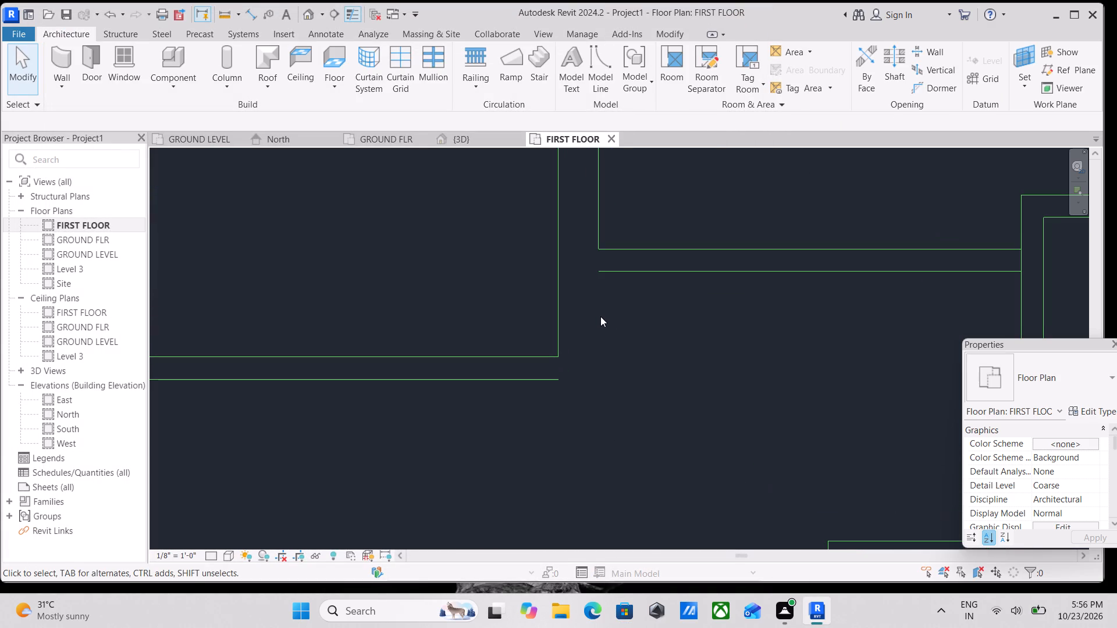
text(LI)
click(595, 272)
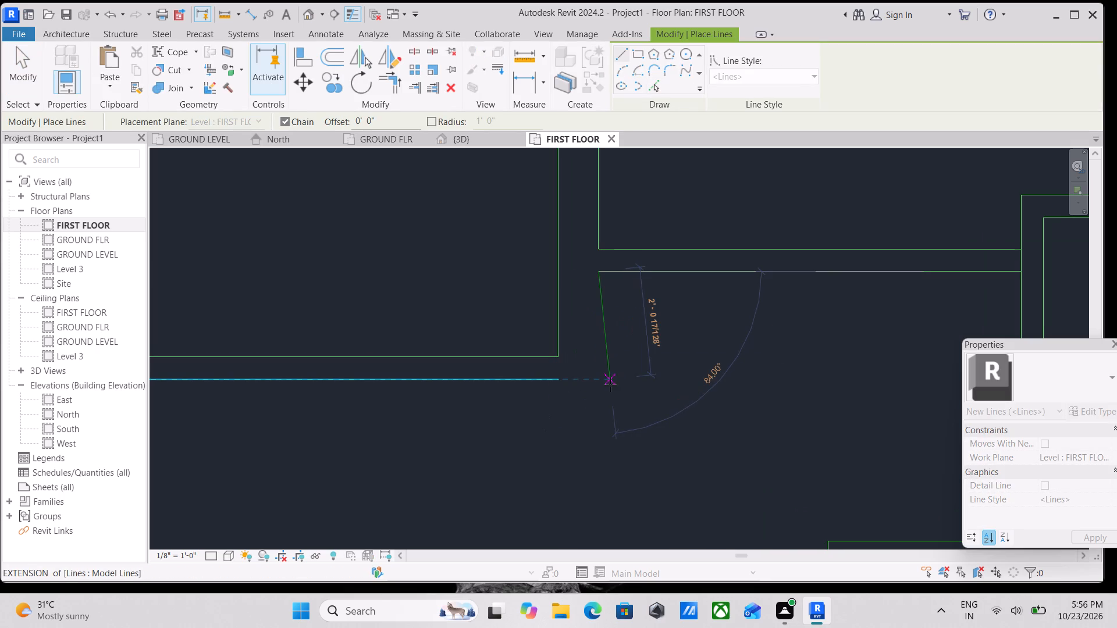
click(603, 381)
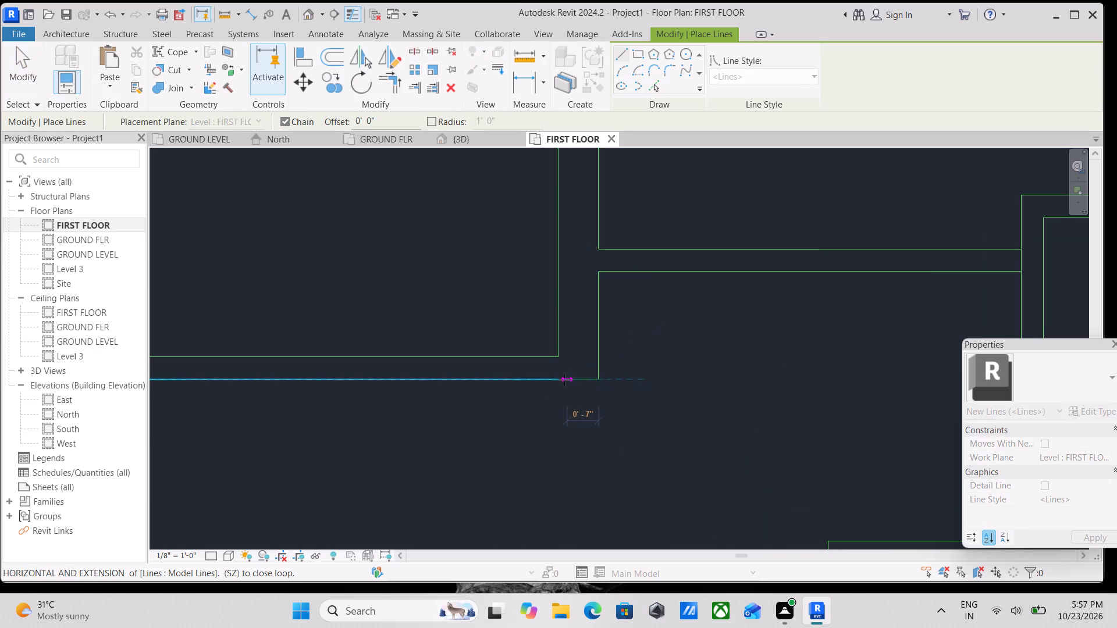
click(560, 380)
scroll(560, 380, down, 6)
key(Escape)
Review the whole first-floor layout, checking the joined partitions, the north rooms and the area around the staircase.
middle_drag(654, 351, 727, 327)
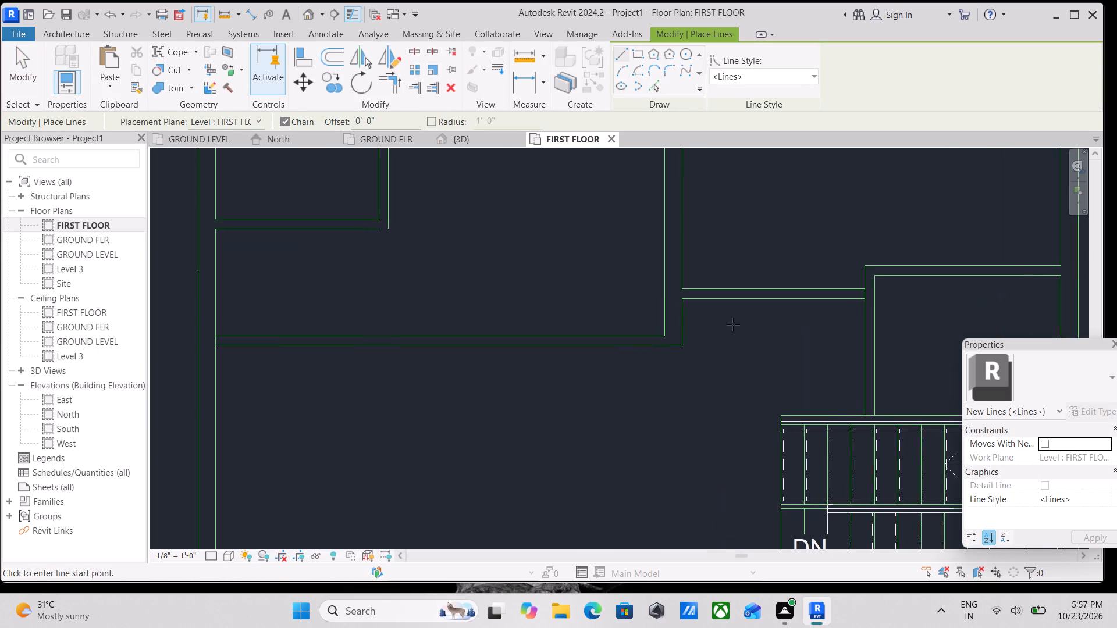
scroll(733, 324, down, 3)
middle_drag(733, 324, 756, 363)
scroll(774, 355, down, 3)
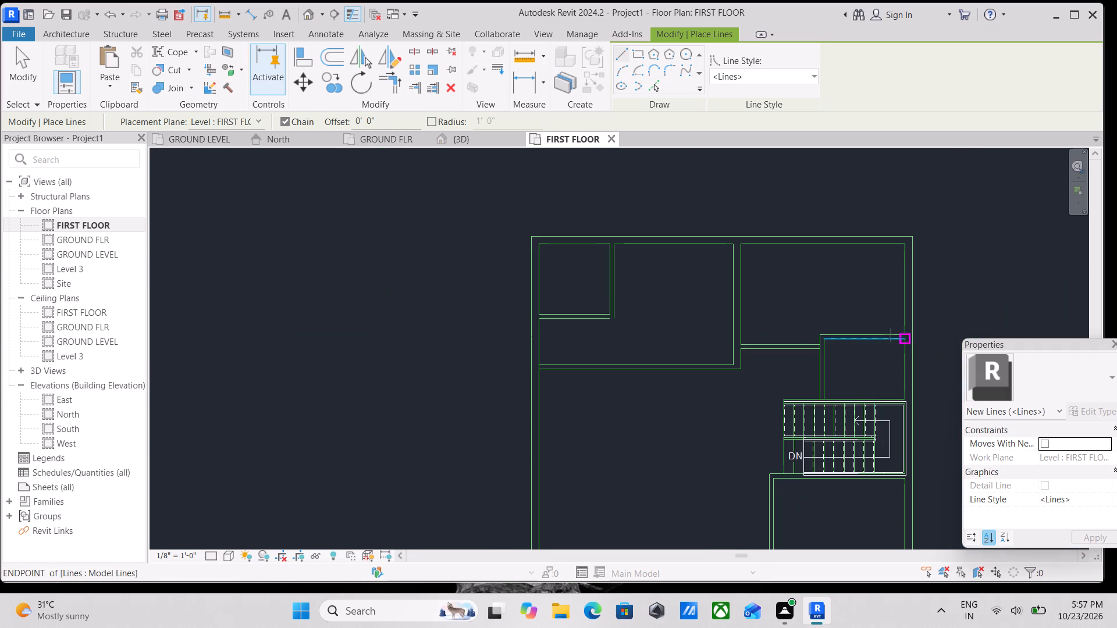
scroll(845, 277, down, 1)
key(Escape)
scroll(745, 310, down, 3)
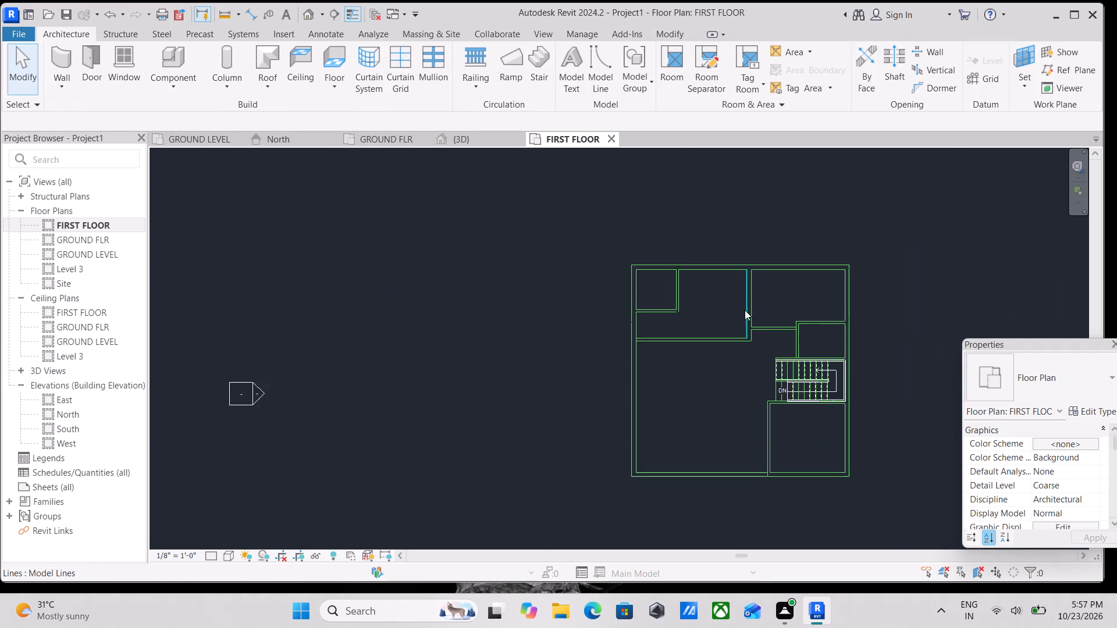
middle_drag(745, 310, 765, 276)
middle_drag(742, 380, 771, 360)
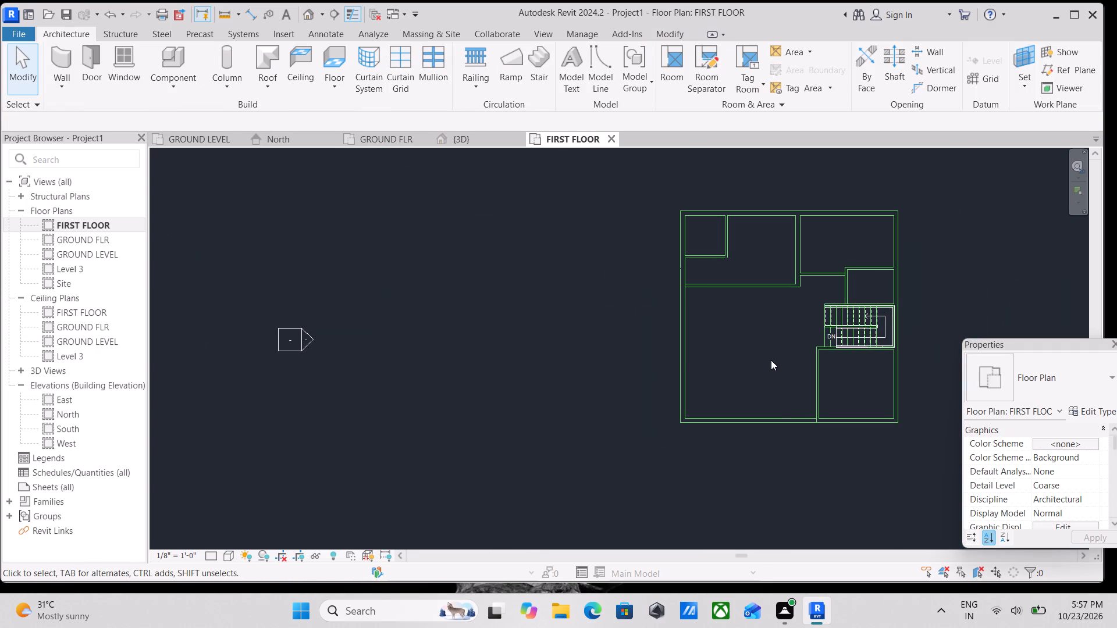
Shorten the southeast room's outer west line so its south end stops at the inner south wall line.
scroll(707, 453, up, 1)
key(Escape)
scroll(780, 365, up, 3)
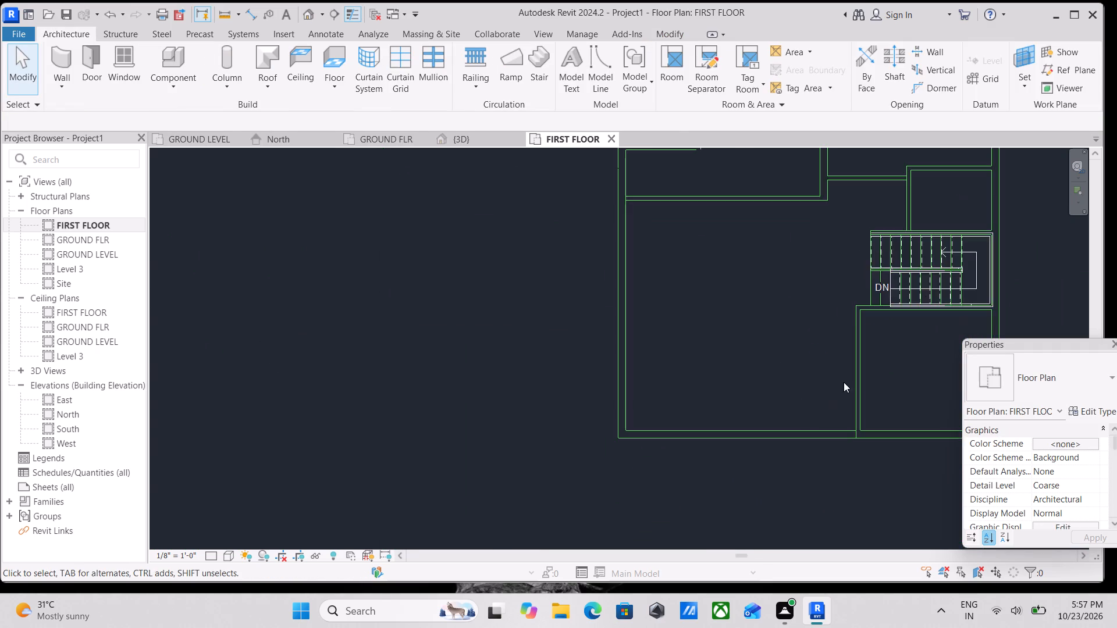
scroll(849, 376, down, 2)
middle_drag(849, 376, 788, 405)
scroll(793, 449, up, 3)
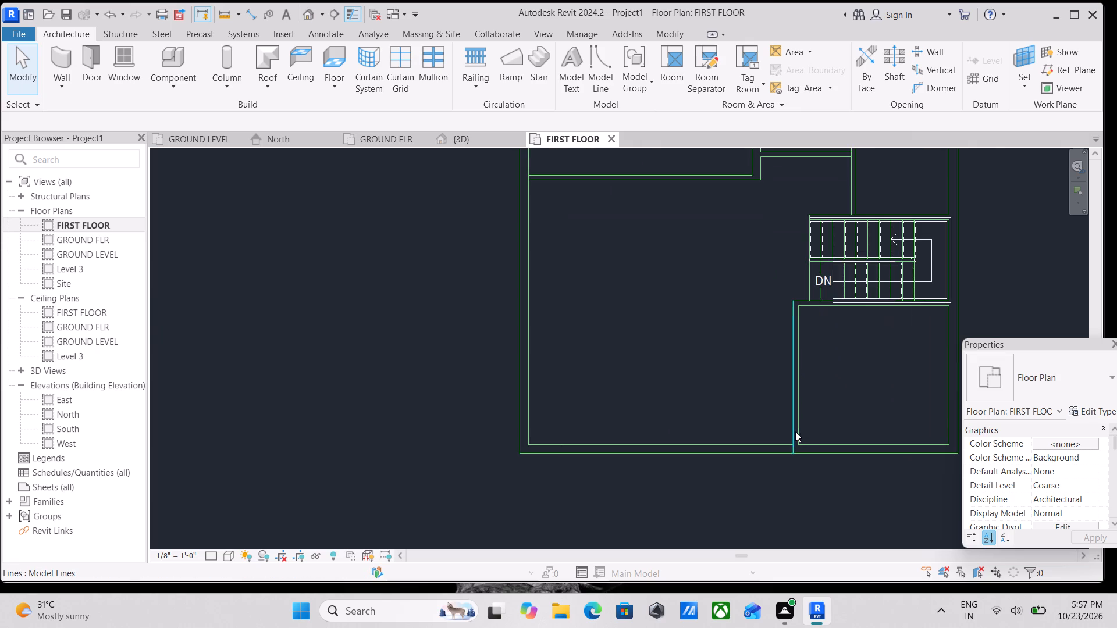
scroll(792, 469, up, 2)
key(grave)
scroll(798, 451, up, 3)
key(Escape)
click(794, 436)
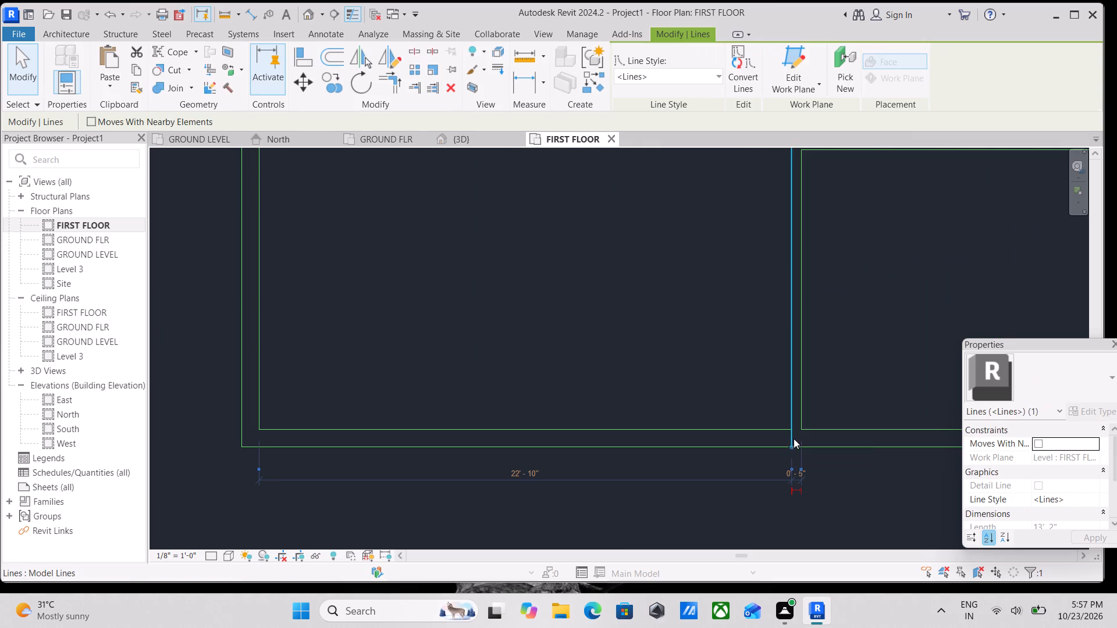
drag(789, 445, 790, 427)
scroll(790, 427, up, 6)
key(grave)
Add a parallel line offset 6'-0" west of the southeast room's outer west line.
scroll(690, 351, down, 10)
middle_drag(690, 351, 691, 396)
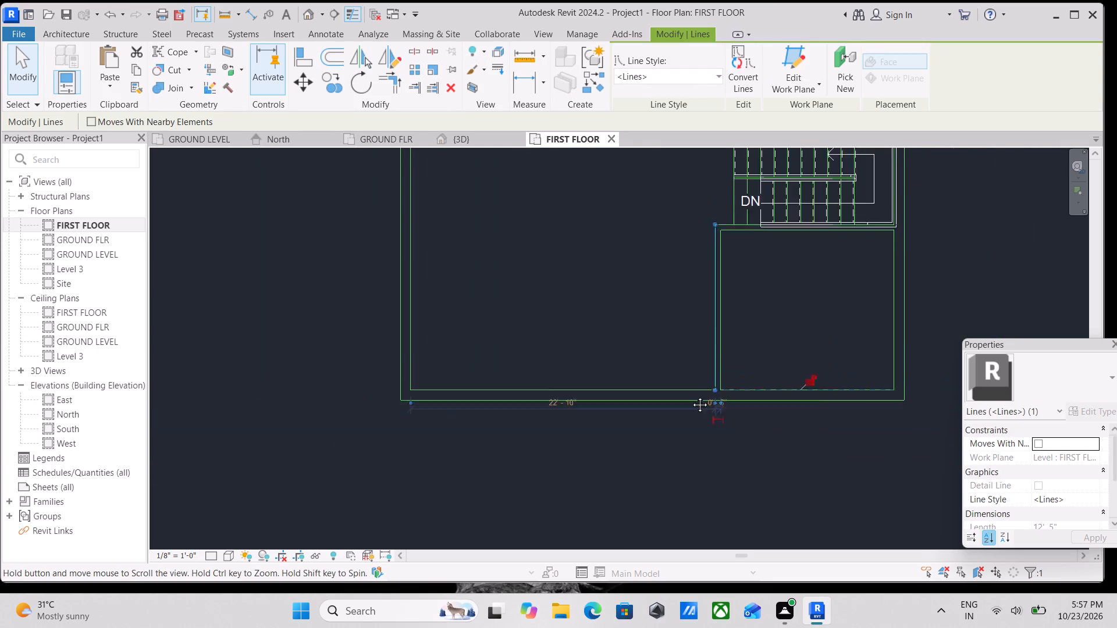
middle_drag(691, 396, 693, 429)
scroll(694, 391, up, 1)
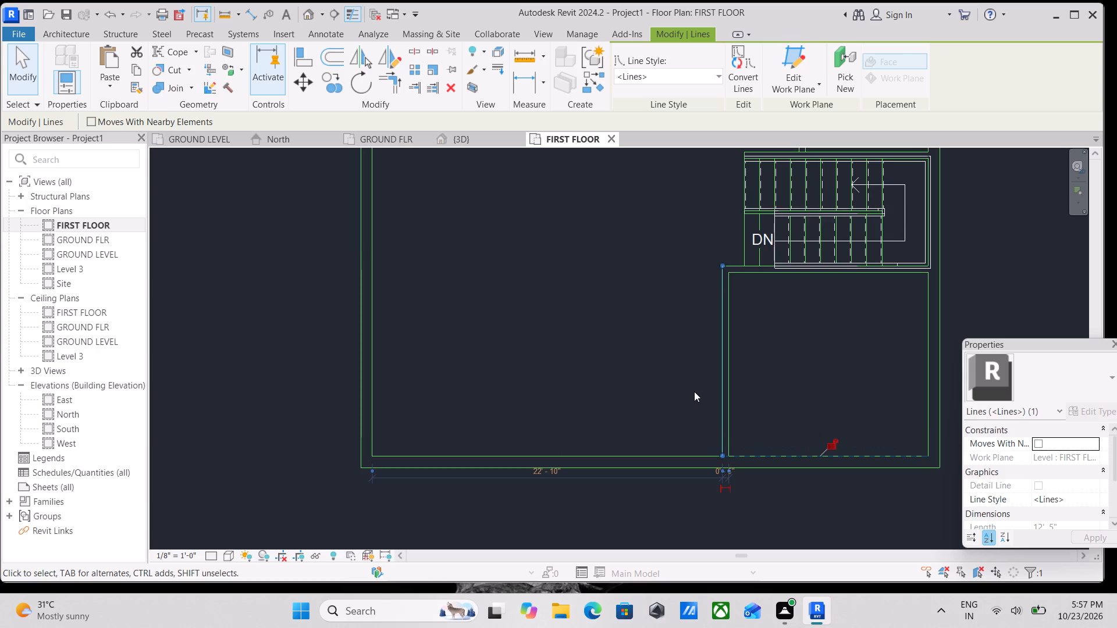
scroll(694, 391, down, 6)
middle_drag(668, 384, 707, 422)
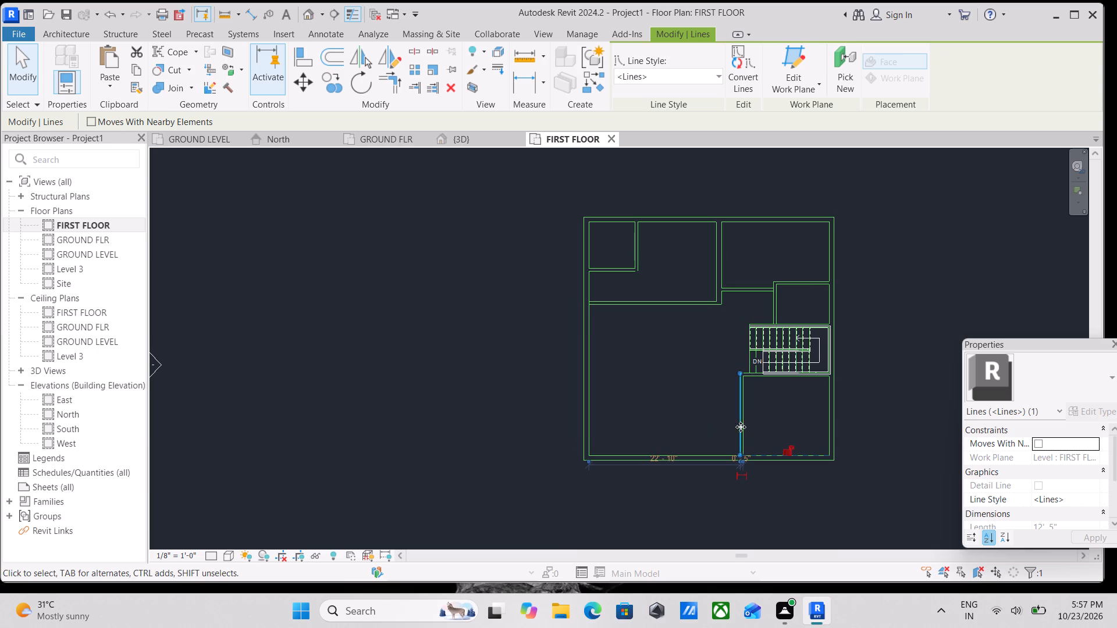
scroll(739, 443, up, 3)
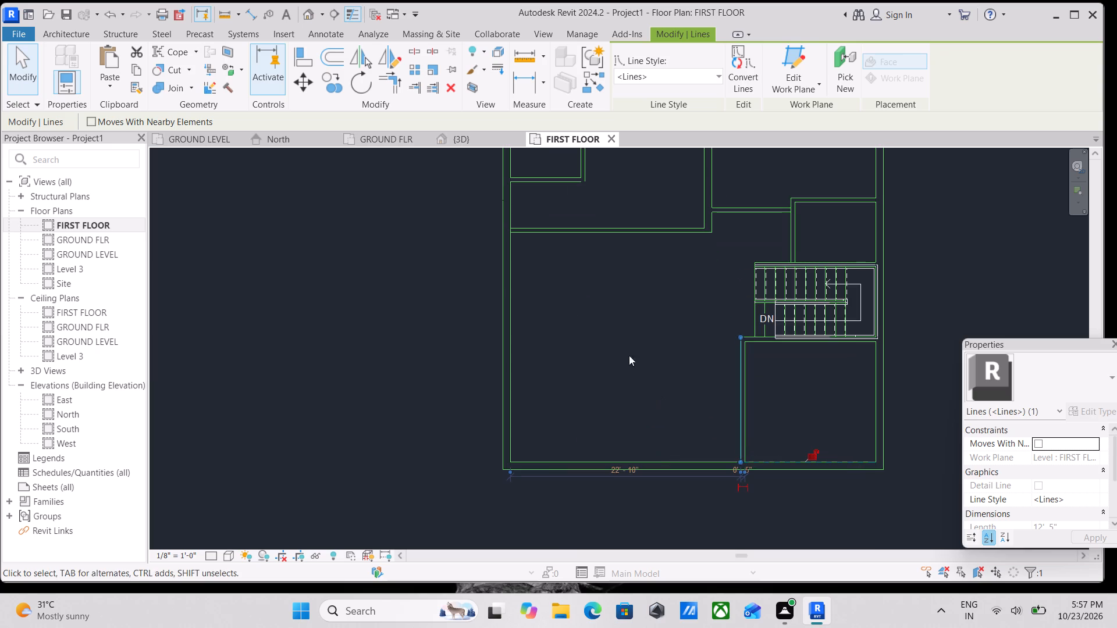
text(LI)
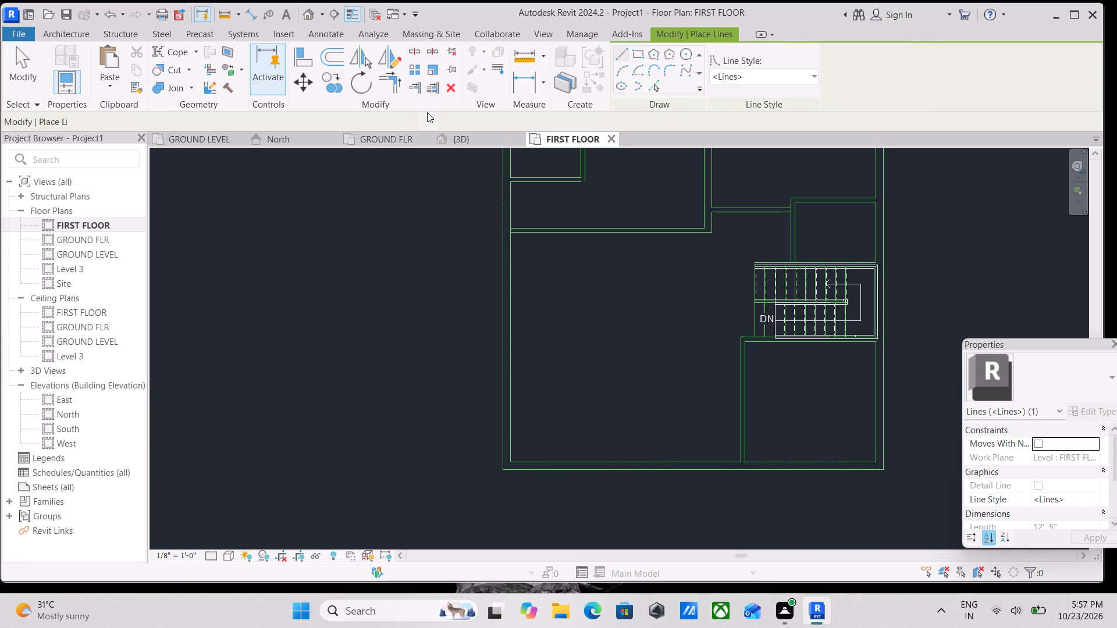
drag(394, 120, 301, 122)
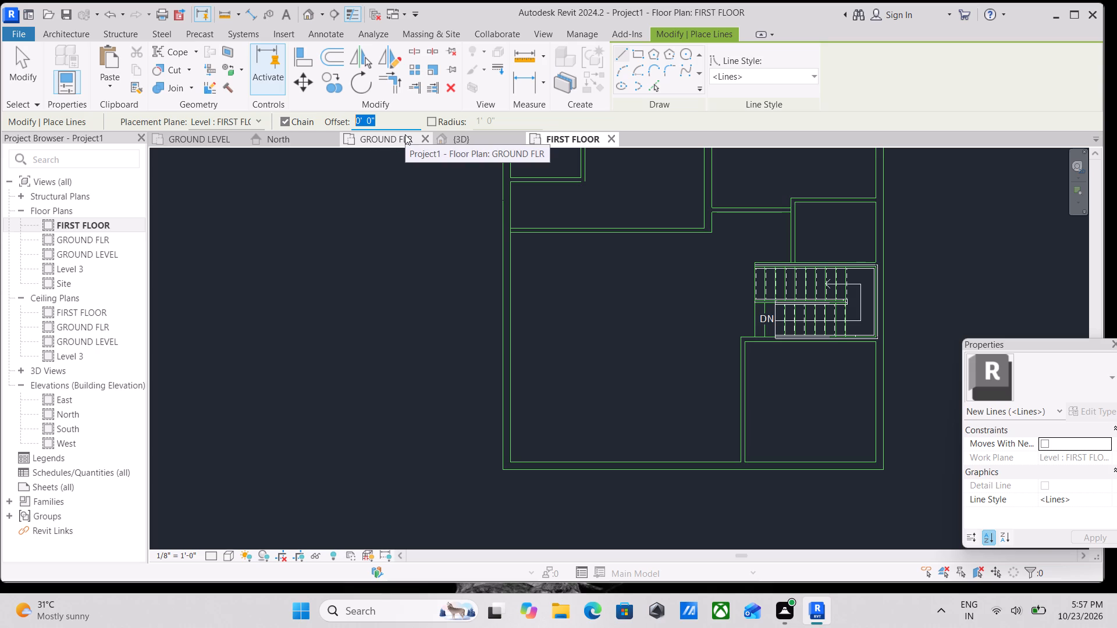
text(5')
key(Return)
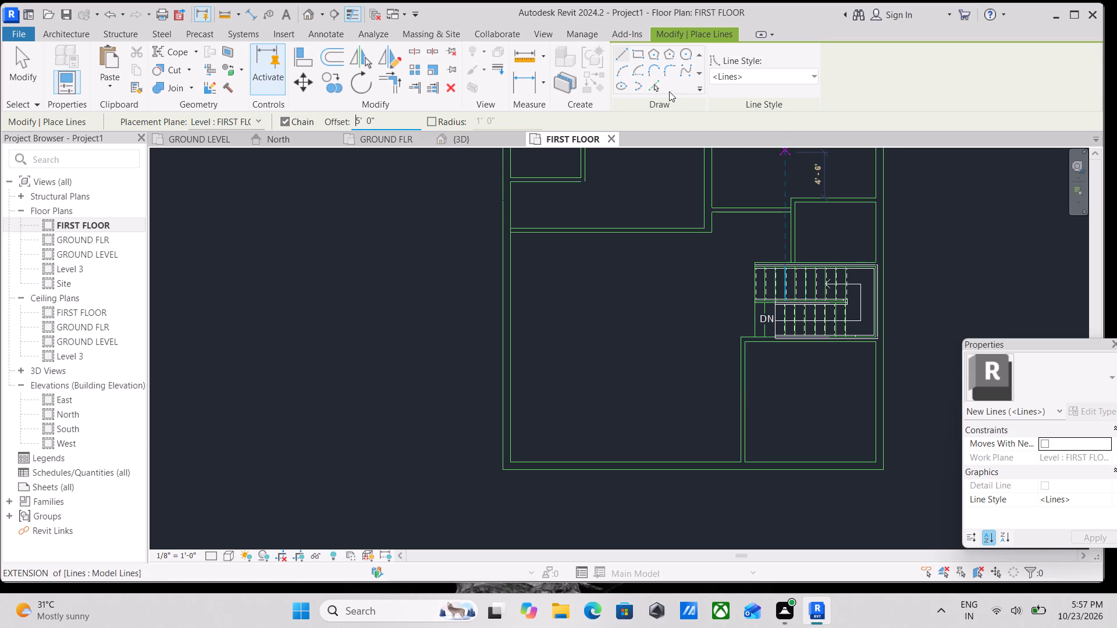
click(654, 87)
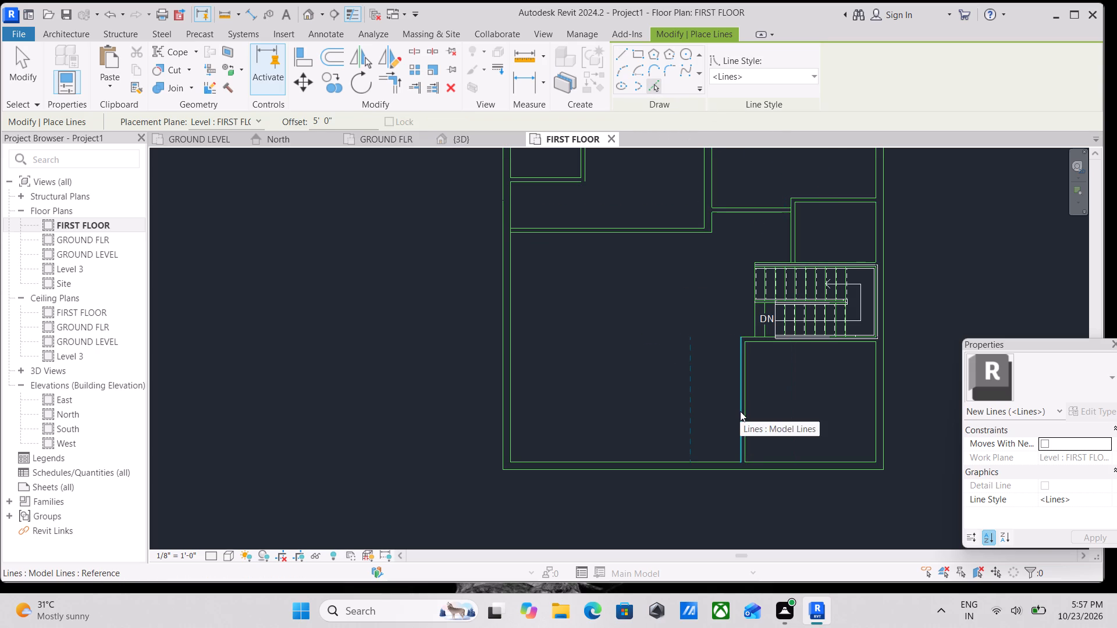
scroll(740, 411, up, 1)
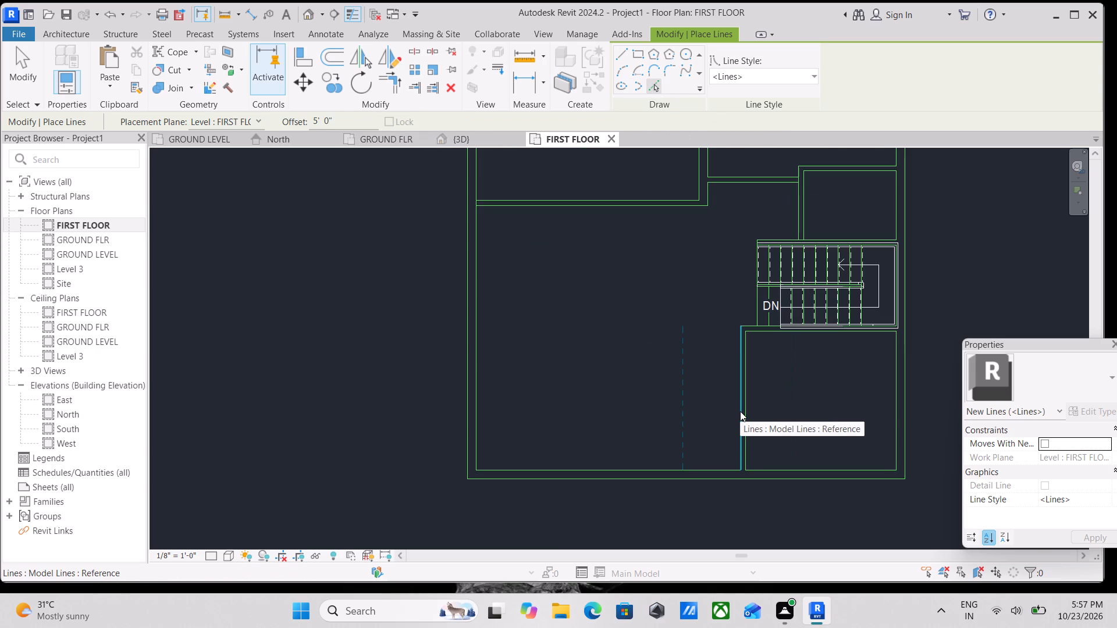
drag(337, 122, 297, 122)
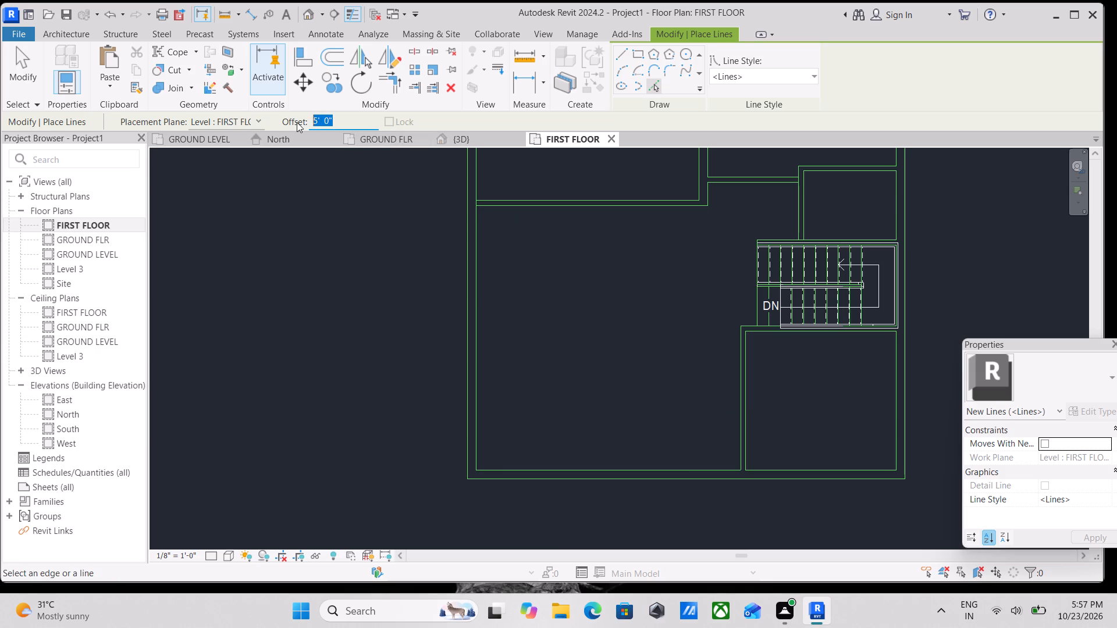
text(6')
key(Return)
click(738, 395)
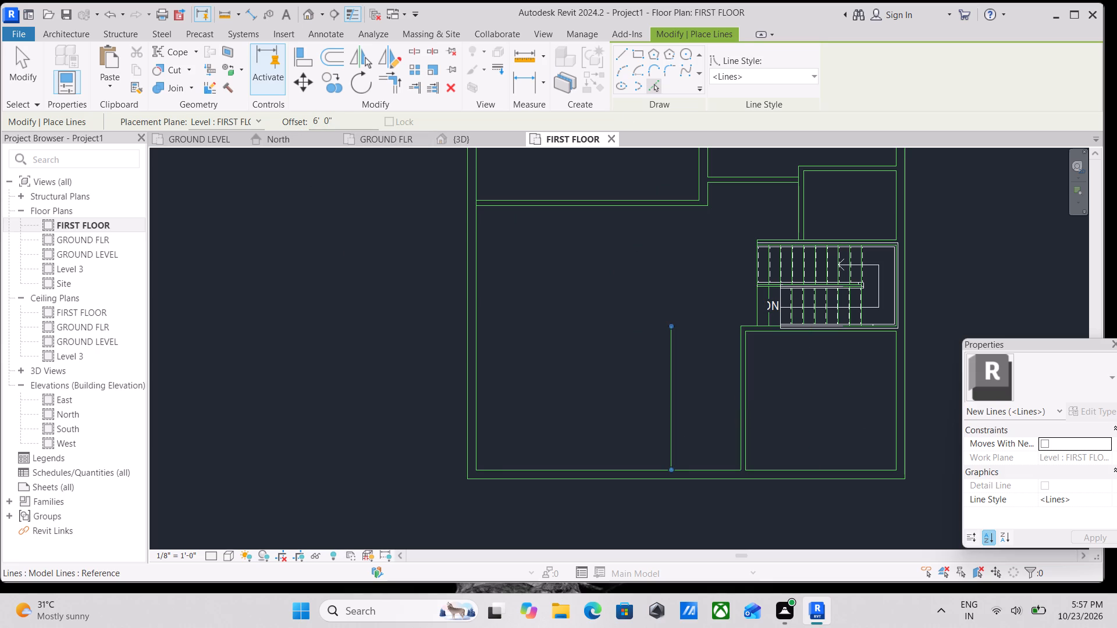
Add a second partition line offset 5" west of the new vertical line in the south area.
drag(341, 117, 253, 117)
key(5)
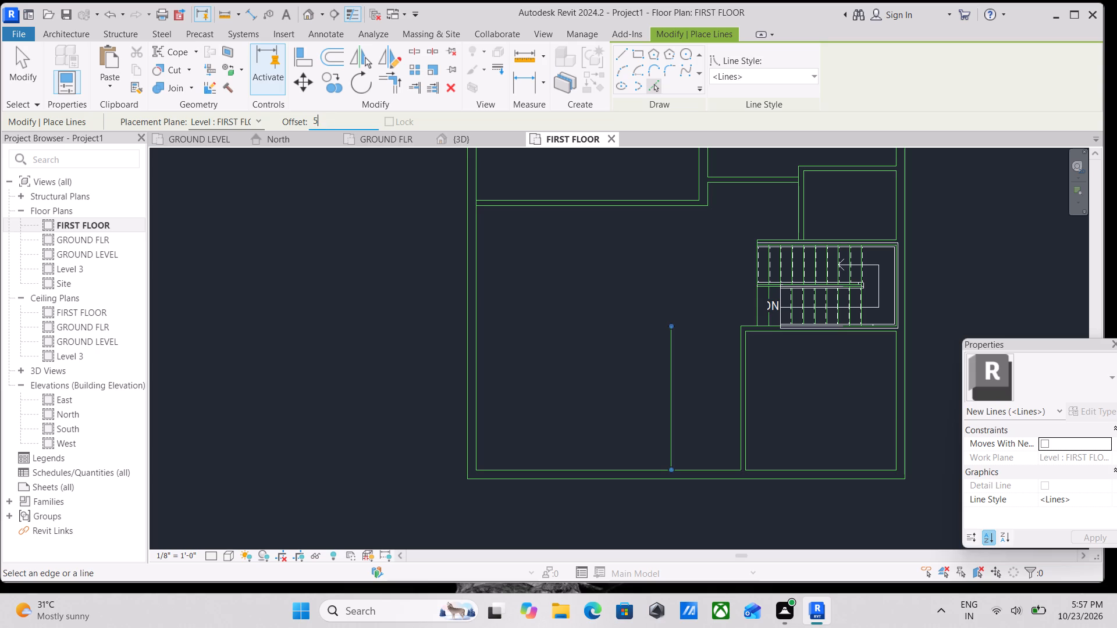
key(shift+quotedbl)
key(Return)
scroll(673, 404, up, 2)
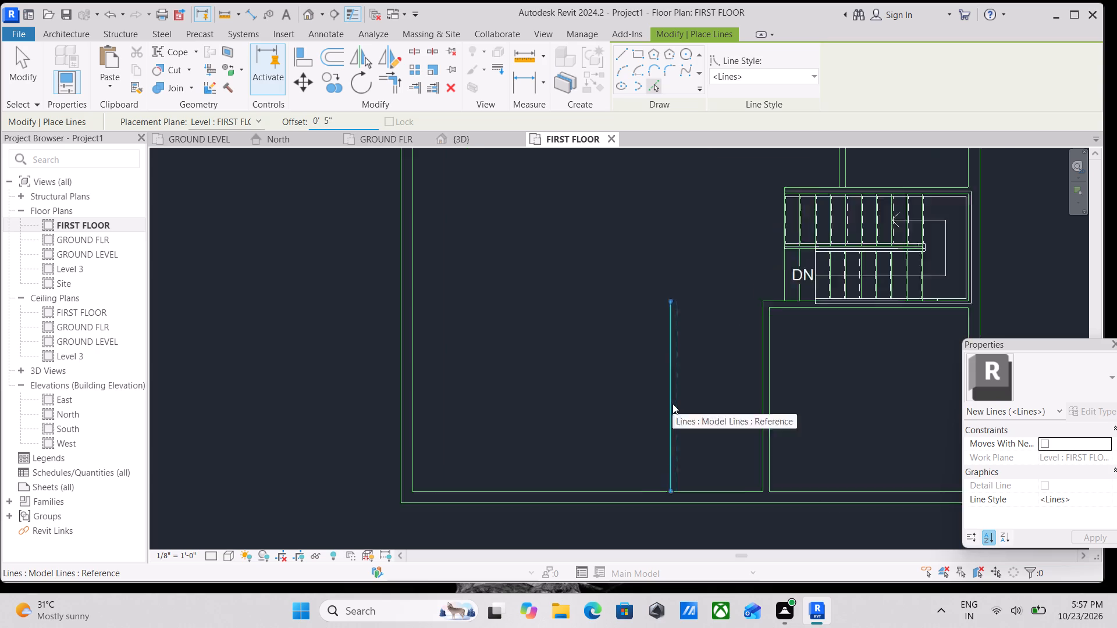
scroll(673, 404, up, 2)
click(665, 409)
middle_drag(669, 374, 668, 451)
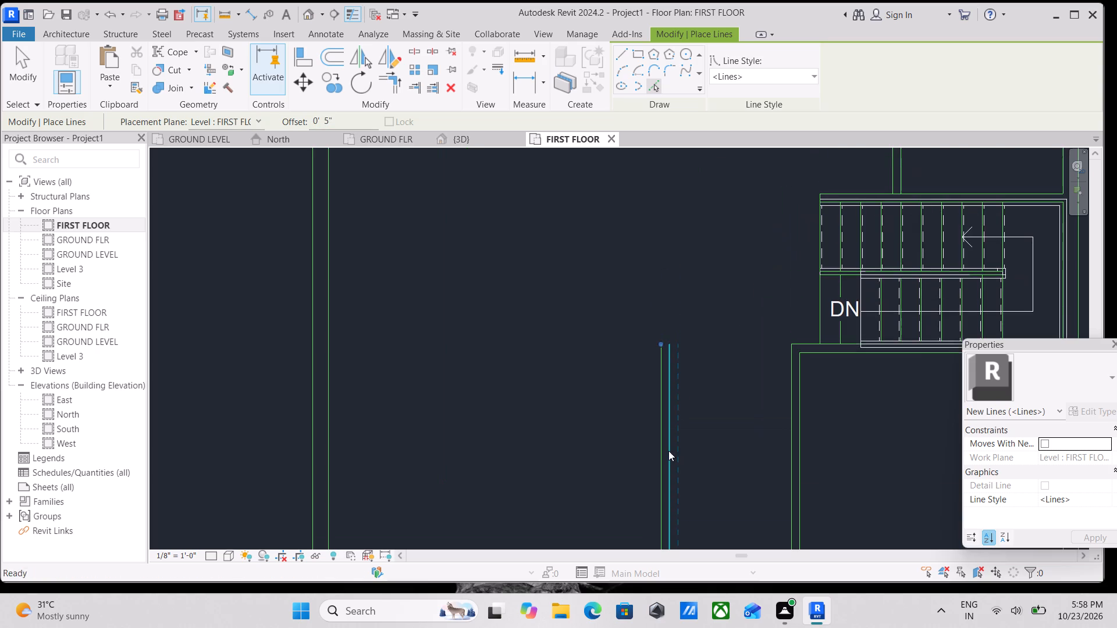
scroll(717, 400, down, 3)
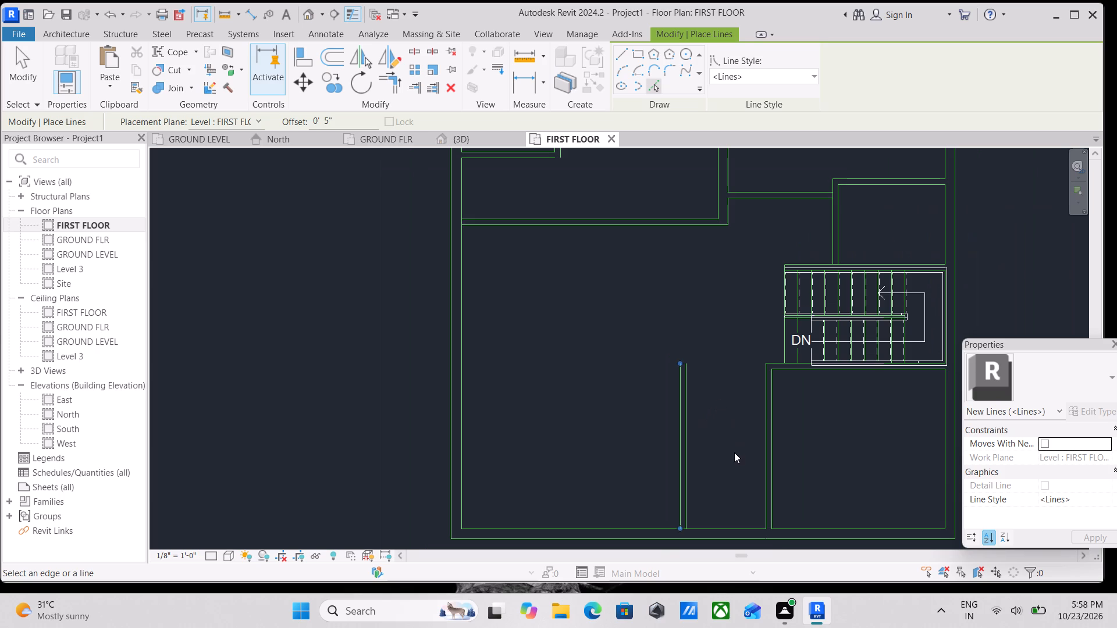
scroll(734, 452, down, 1)
middle_drag(733, 447, 732, 381)
scroll(725, 438, up, 3)
key(Escape)
scroll(681, 452, up, 2)
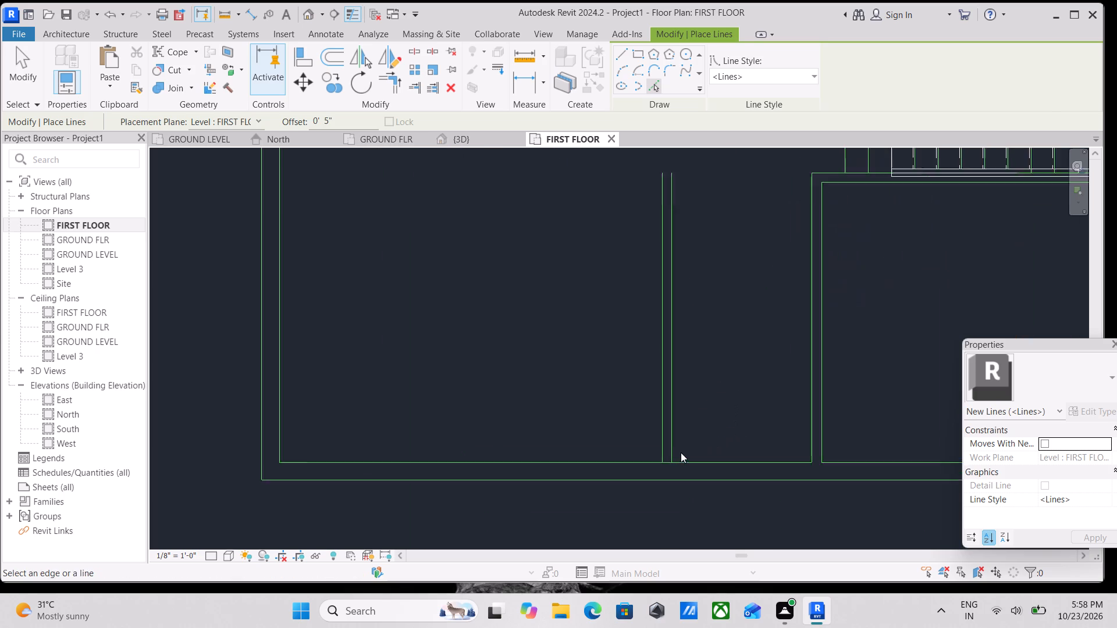
scroll(681, 452, up, 1)
key(Escape)
key(Escape)
Shorten the inner south wall line from its west end to the new partition's east line, unjoining the connected elements.
scroll(657, 465, up, 2)
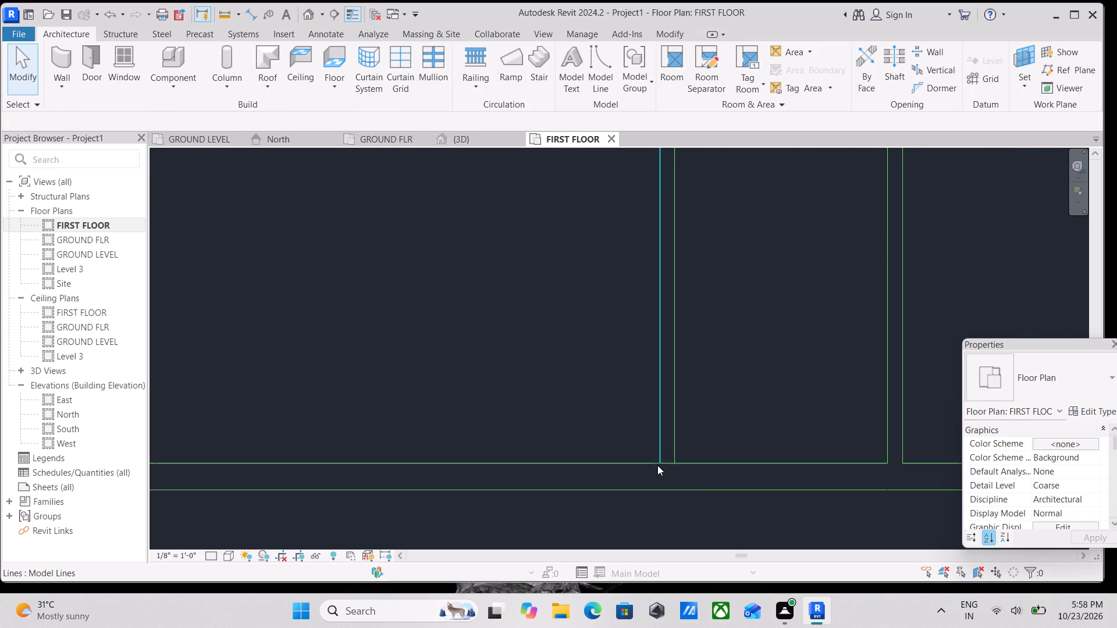
key(Escape)
click(626, 460)
scroll(629, 459, down, 3)
middle_drag(629, 459, 735, 437)
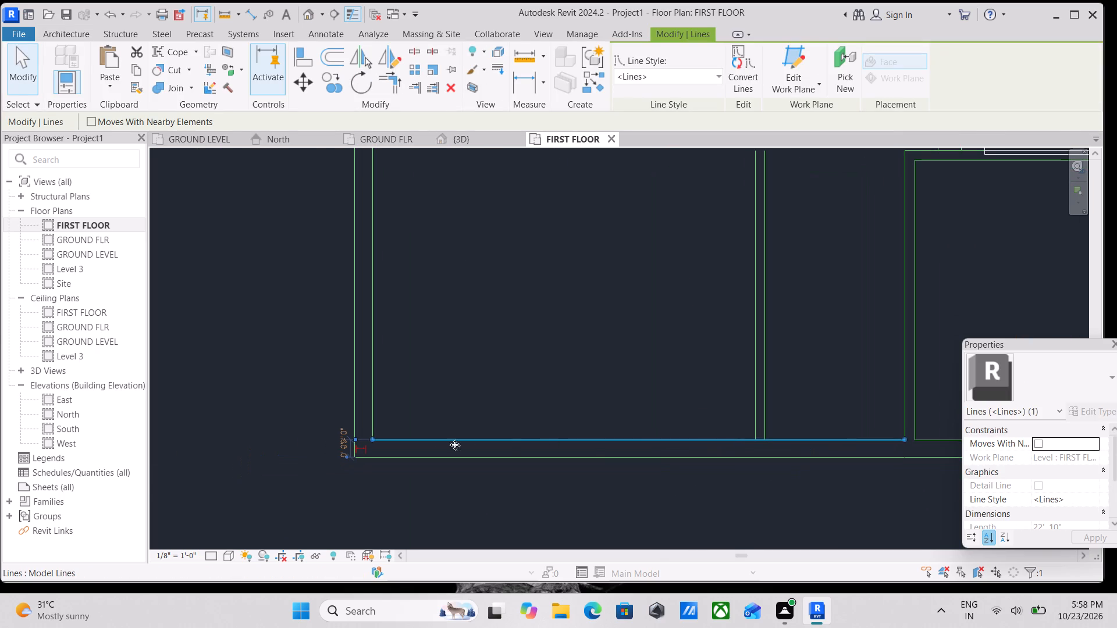
drag(371, 437, 678, 464)
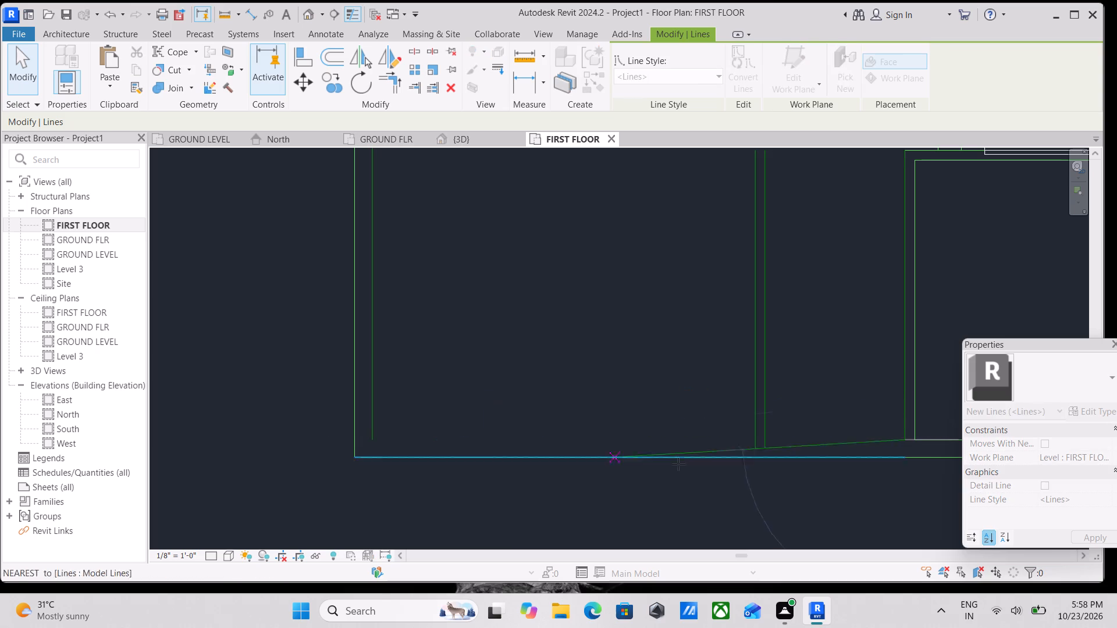
drag(678, 464, 752, 437)
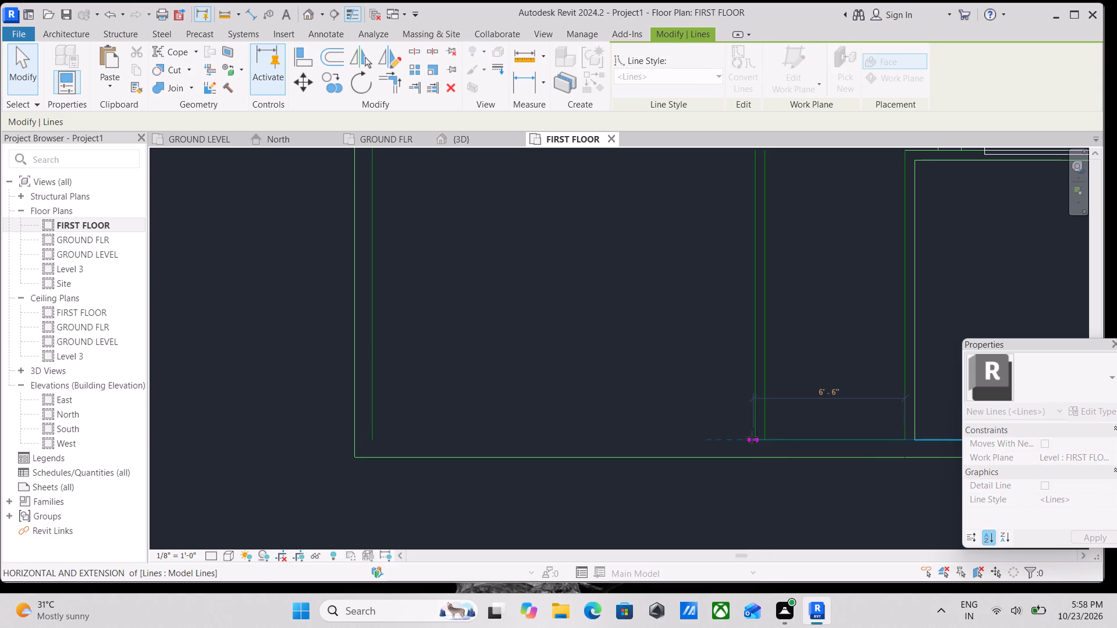
drag(752, 437, 768, 438)
scroll(768, 438, up, 3)
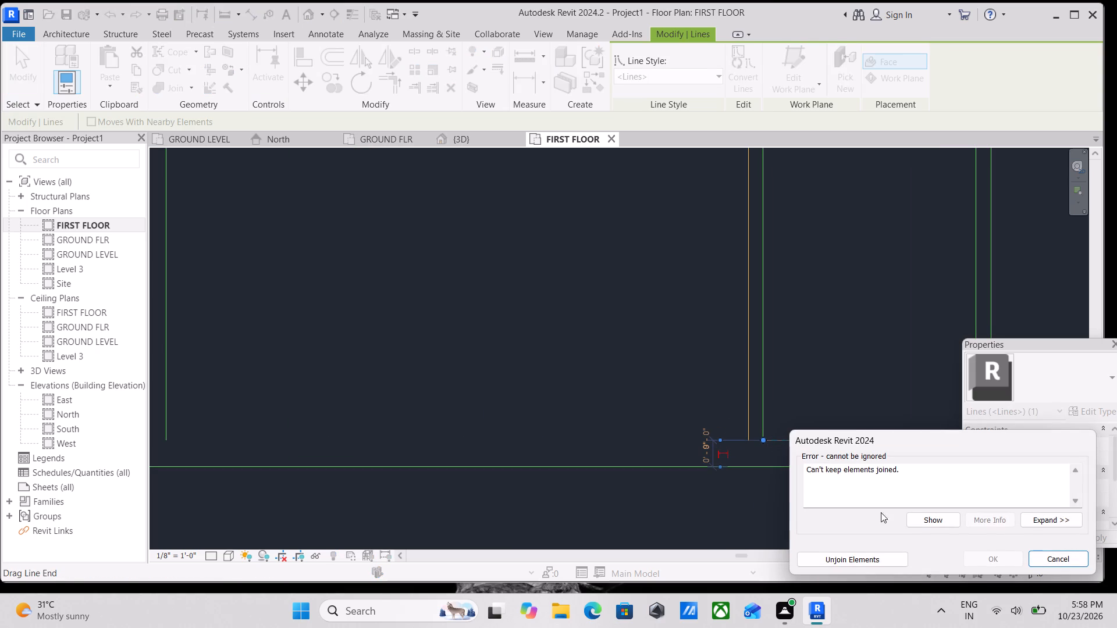
click(882, 555)
key(Escape)
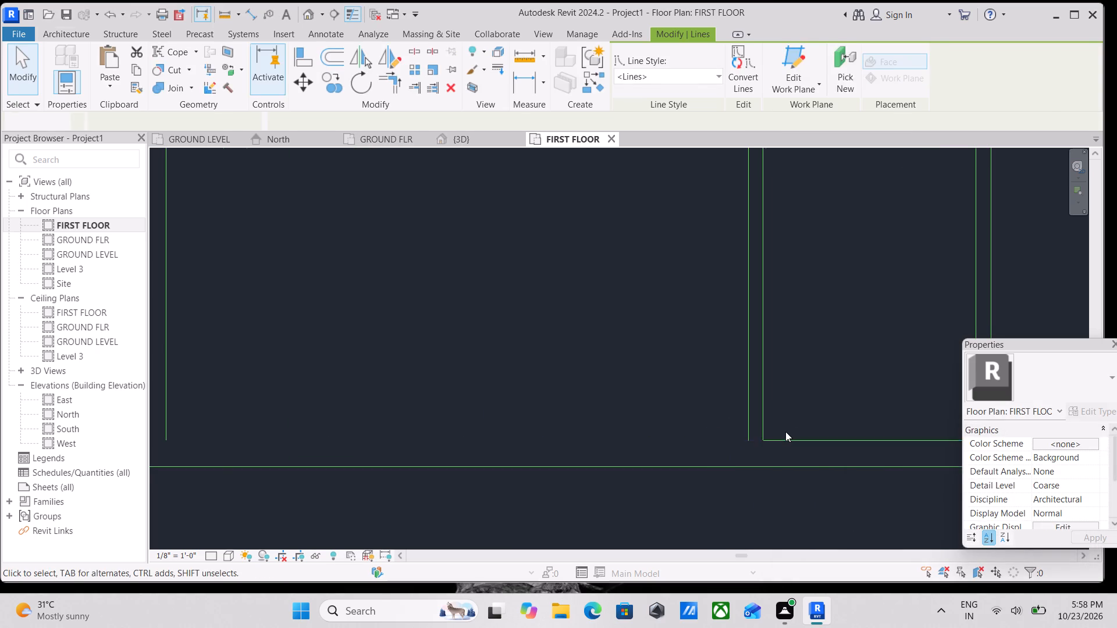
Draw a horizontal line from the south end of the new partition's west line to the inner west wall line.
scroll(785, 431, down, 3)
middle_drag(785, 431, 764, 486)
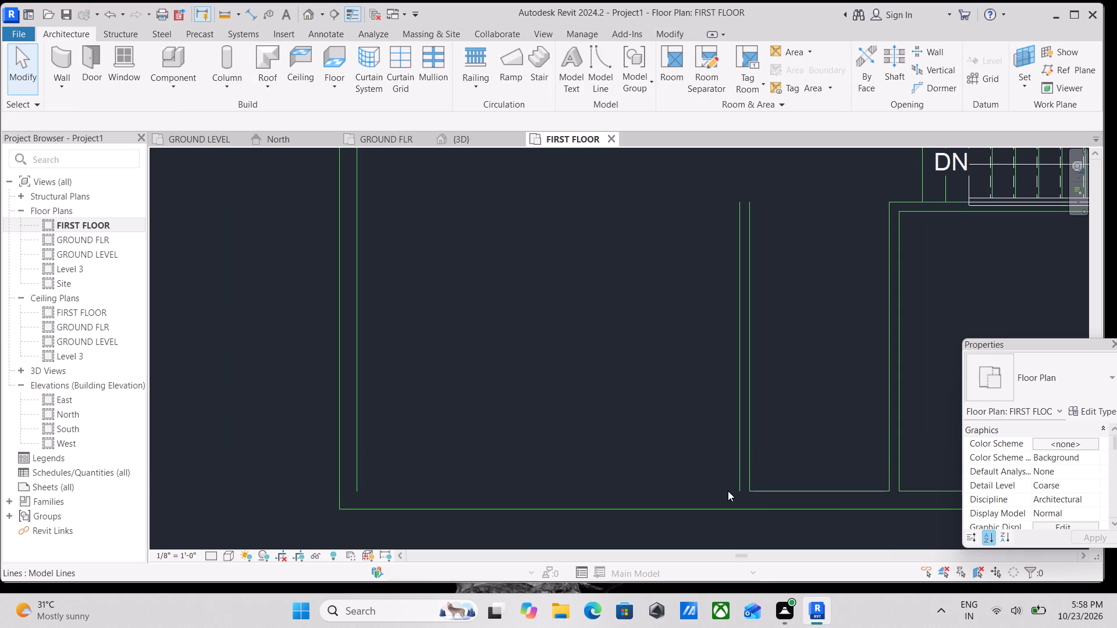
text(LI)
click(738, 486)
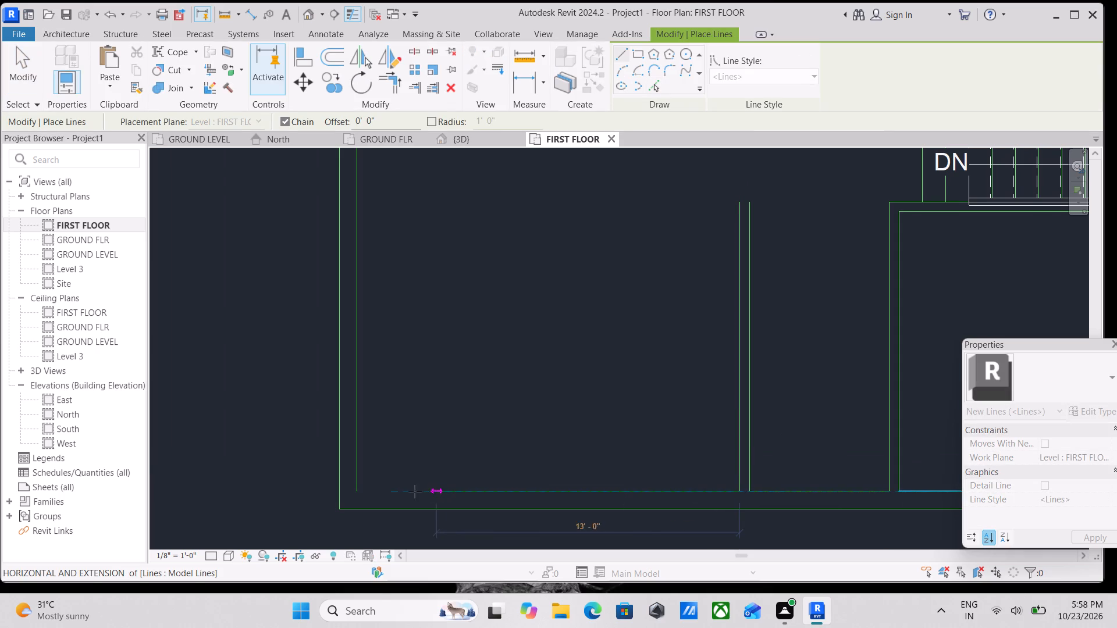
click(357, 491)
key(Escape)
scroll(363, 493, down, 3)
scroll(624, 461, down, 2)
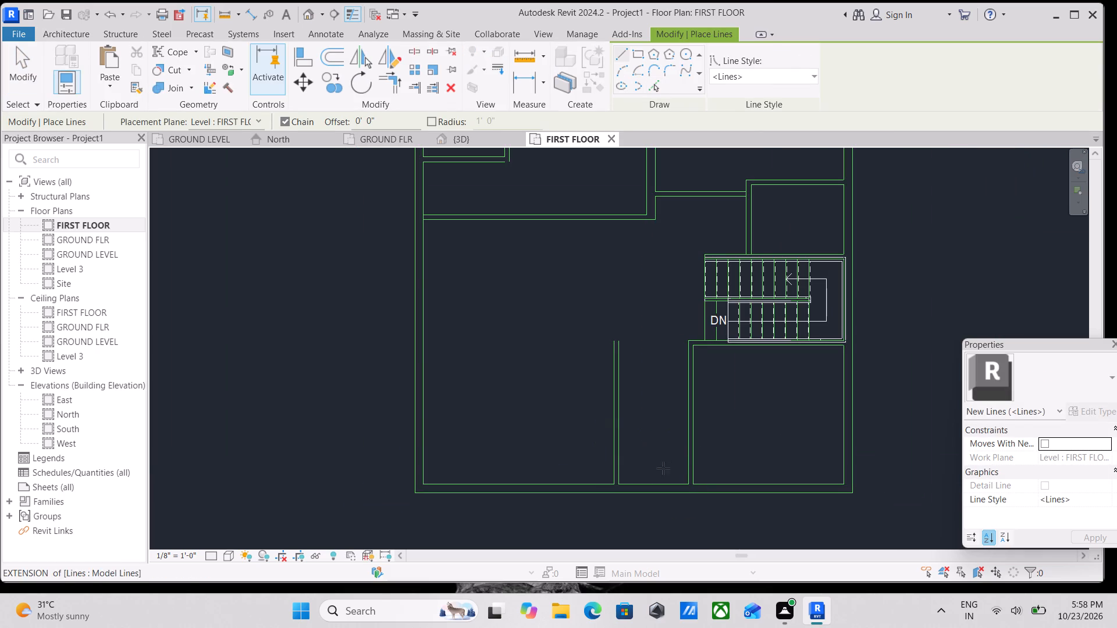
key(Escape)
key(Escape)
Add a parallel line offset 7'-0" north of the inner south wall line between the new partition and the southeast room.
click(659, 480)
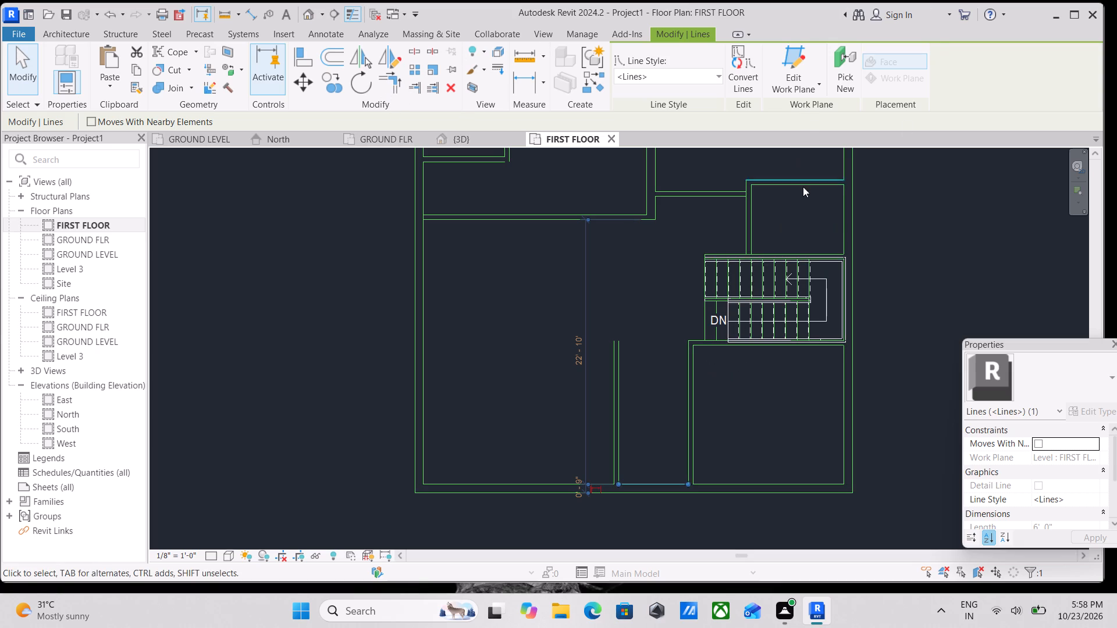
text(LI)
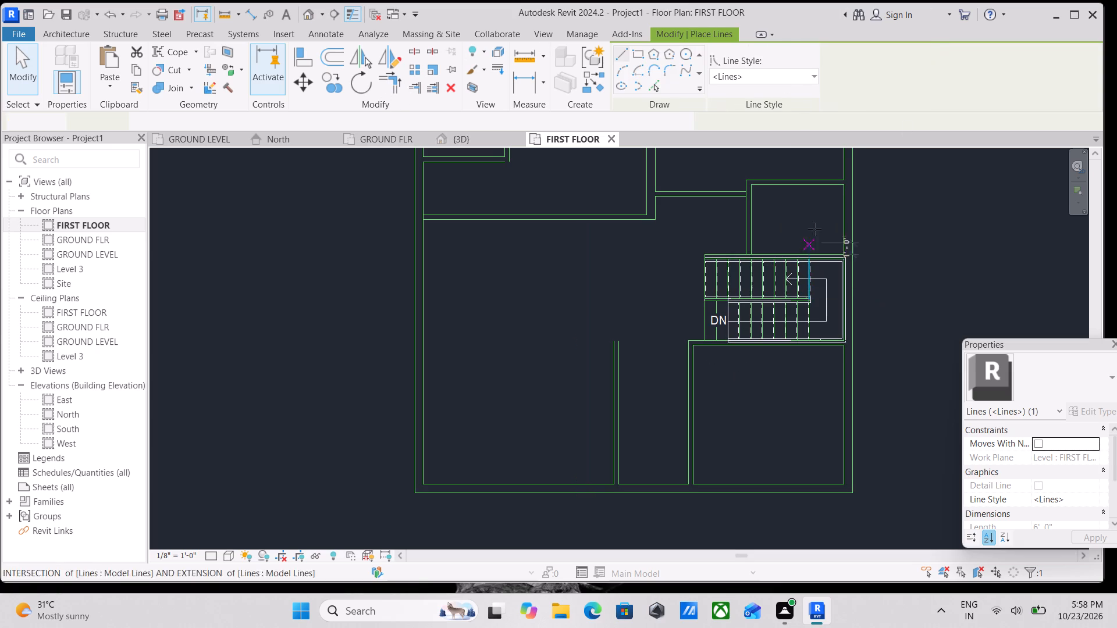
drag(383, 124, 330, 116)
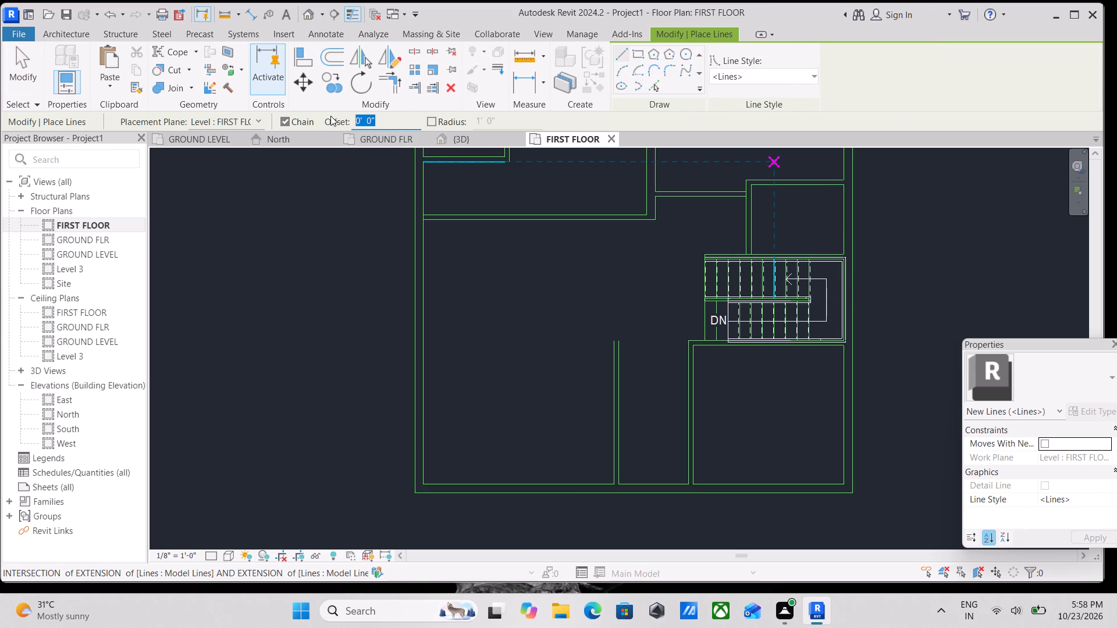
text(7')
key(Return)
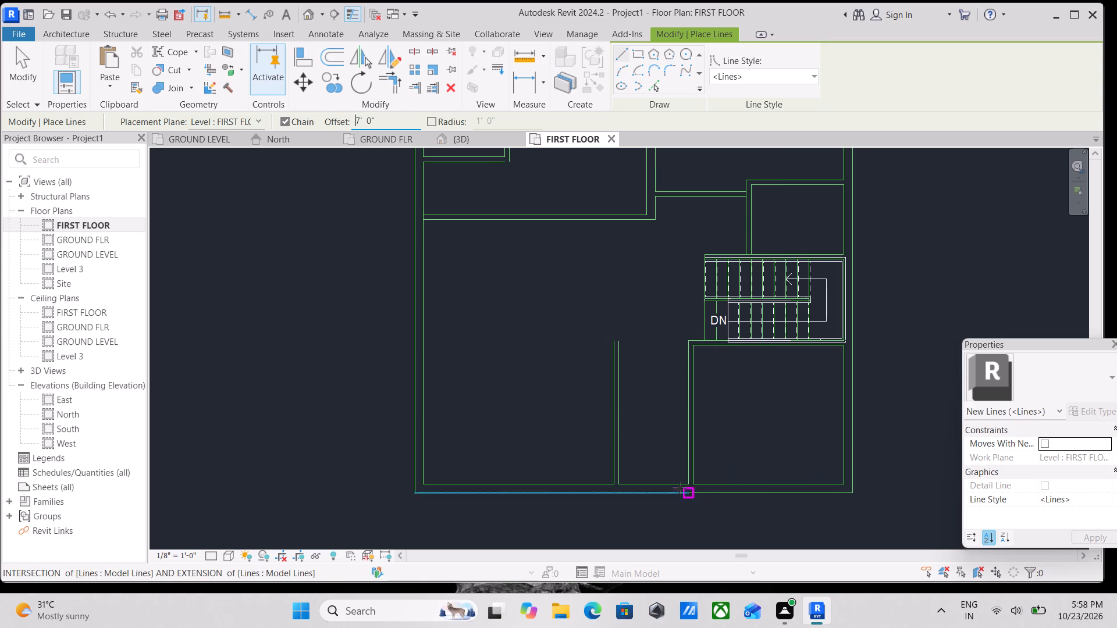
click(655, 85)
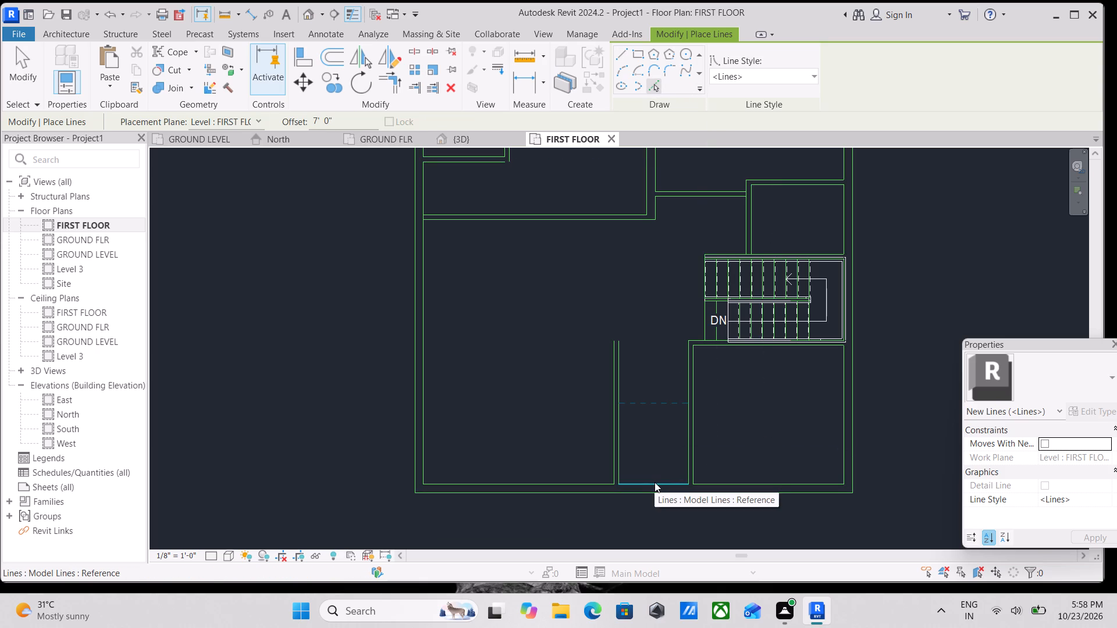
click(654, 482)
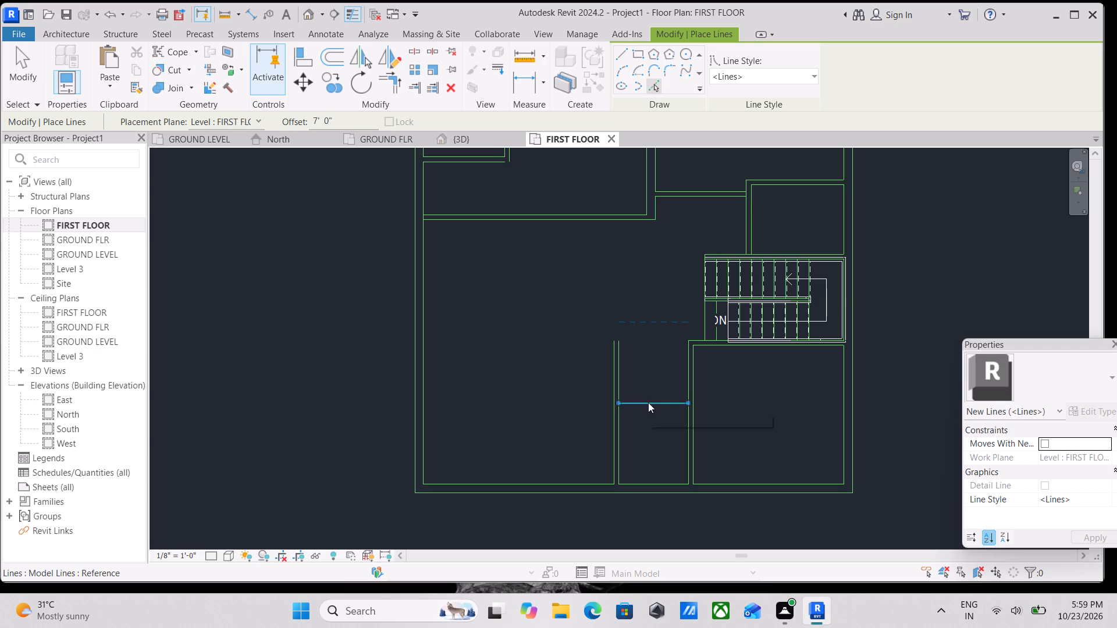
Add a second parallel line offset 5" north of the new cross line to complete the small south room's partition.
drag(340, 126, 301, 126)
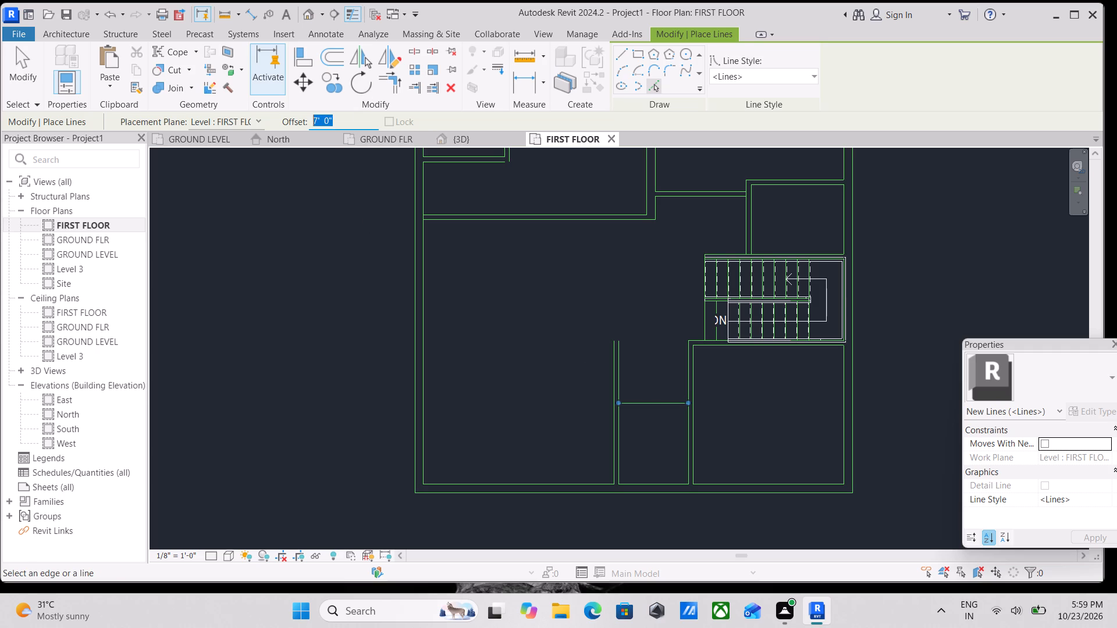
drag(301, 126, 265, 127)
key(5)
key(shift+quotedbl)
key(Return)
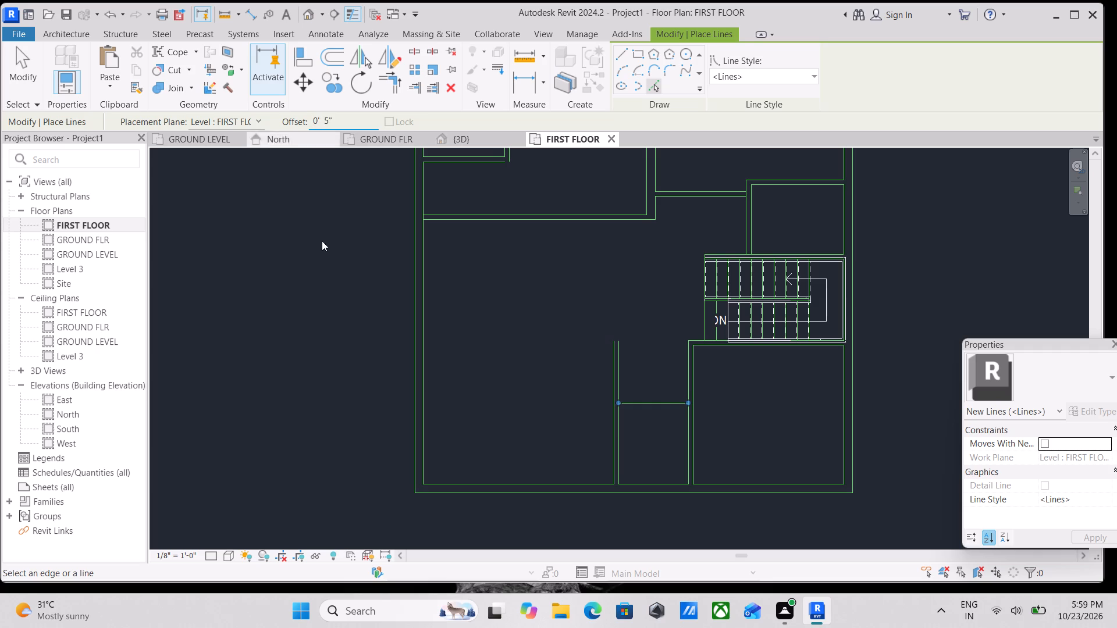
scroll(653, 401, up, 3)
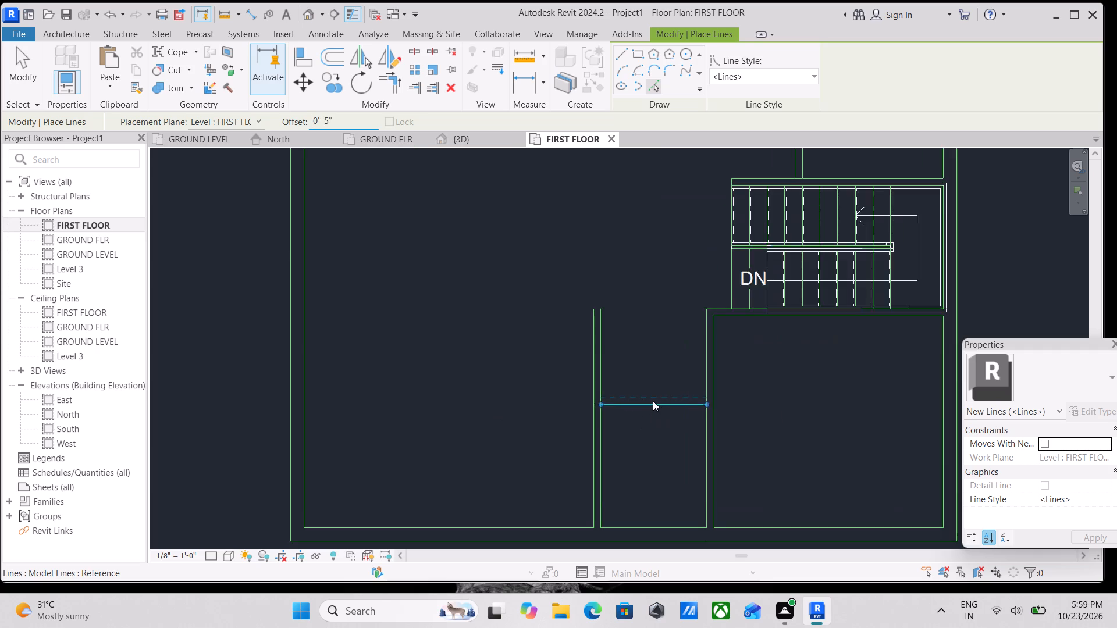
scroll(653, 401, up, 4)
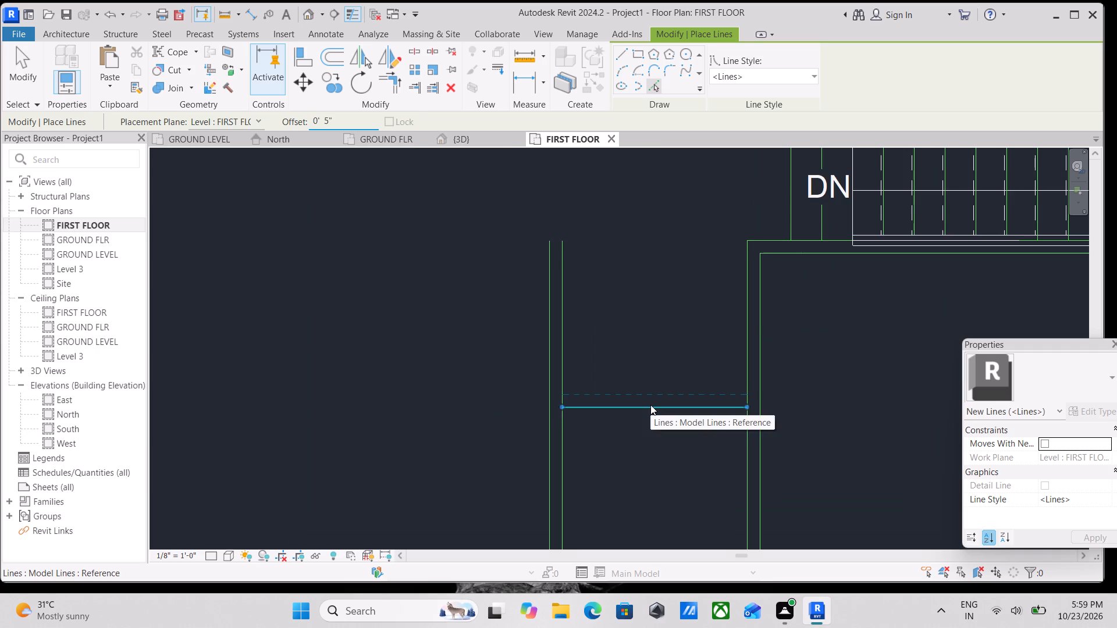
click(650, 405)
key(Escape)
scroll(533, 351, down, 3)
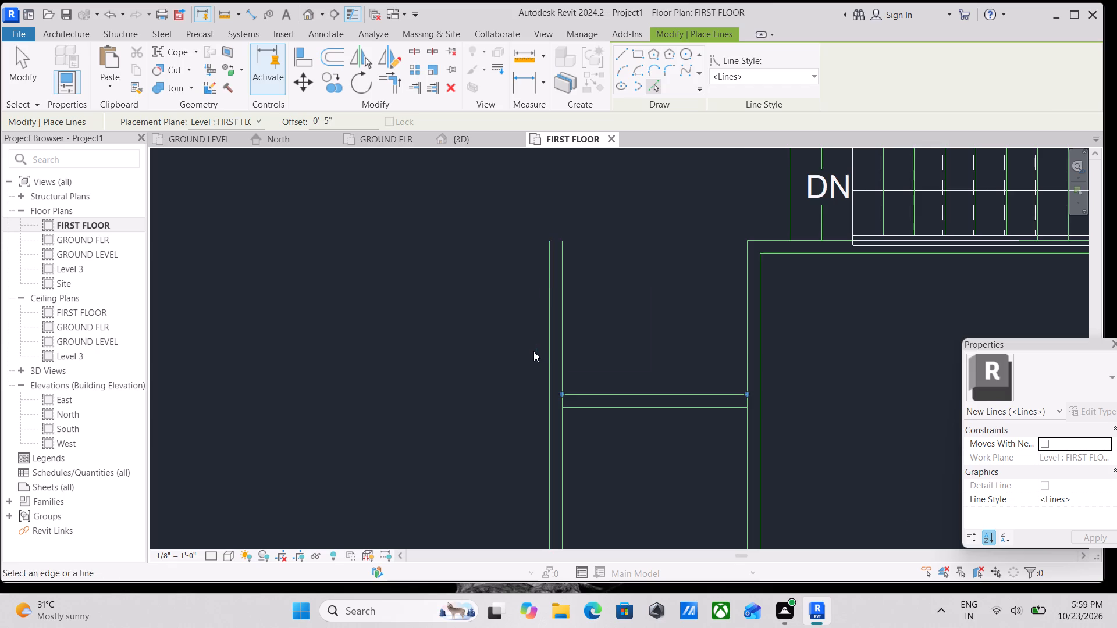
scroll(533, 351, down, 1)
key(Escape)
scroll(560, 336, down, 3)
key(Escape)
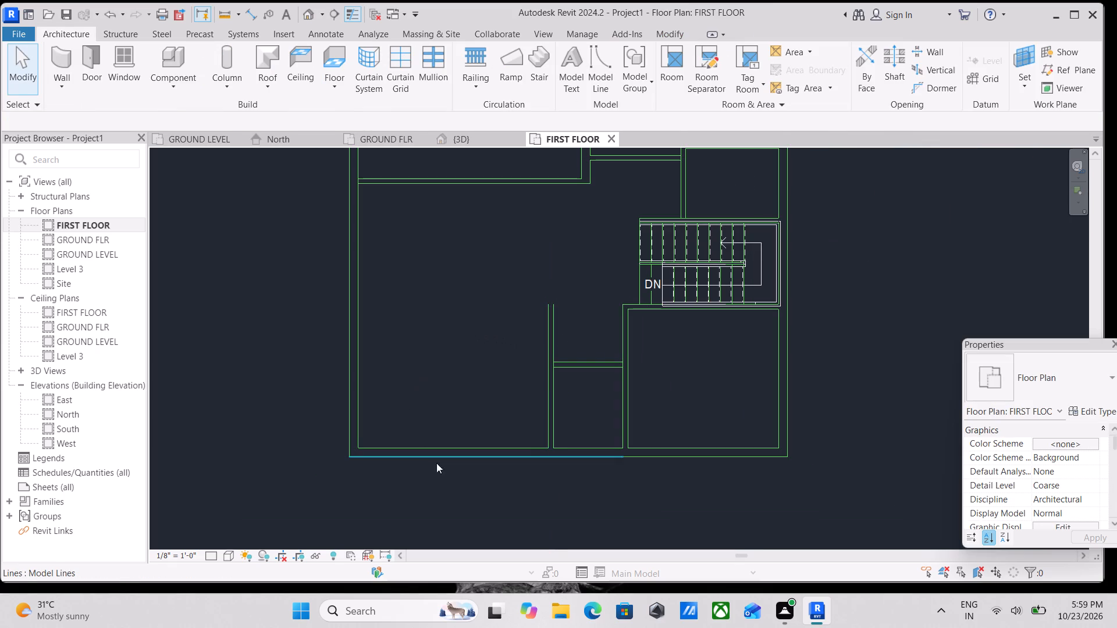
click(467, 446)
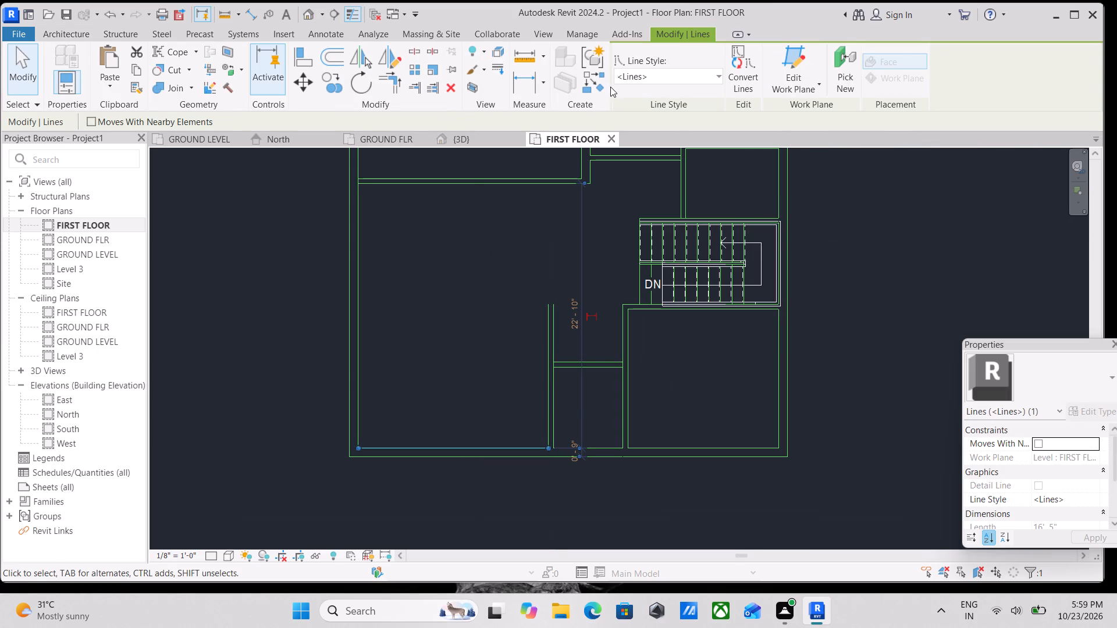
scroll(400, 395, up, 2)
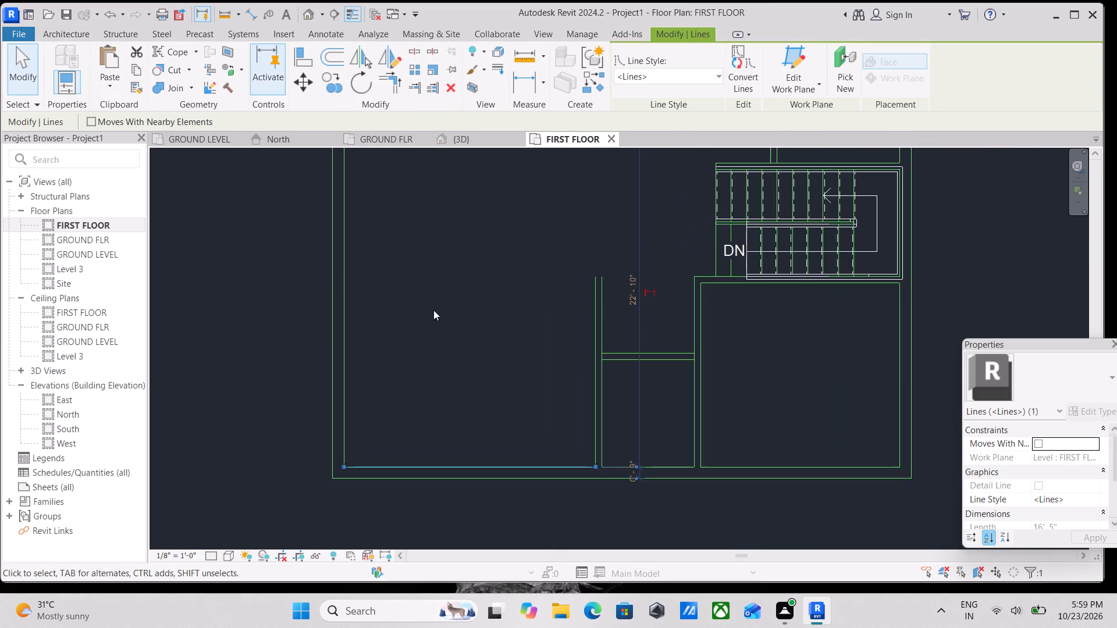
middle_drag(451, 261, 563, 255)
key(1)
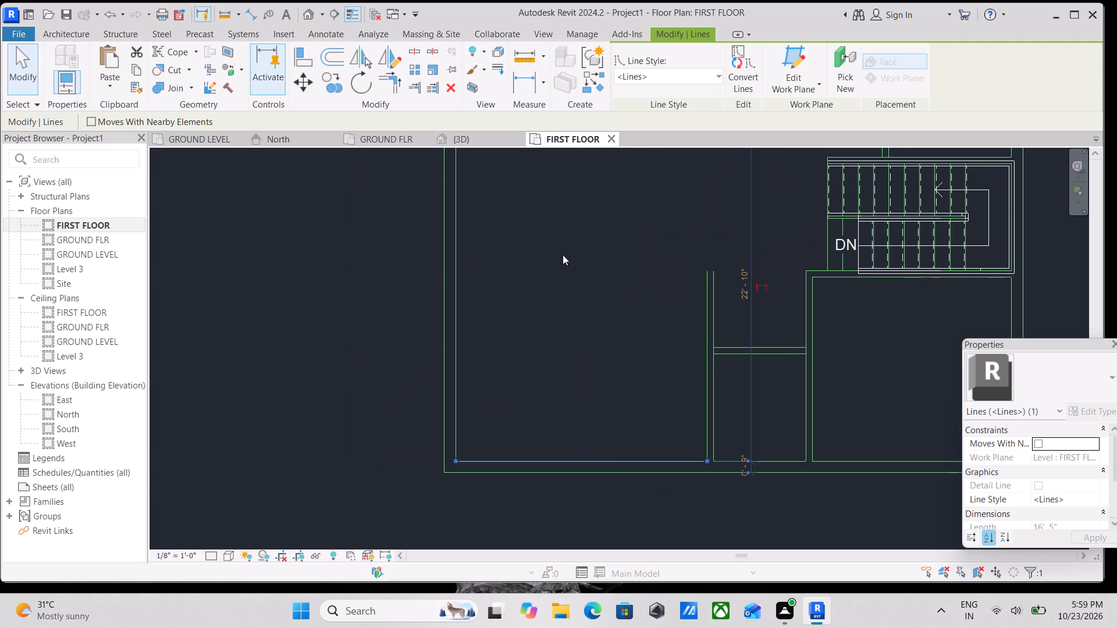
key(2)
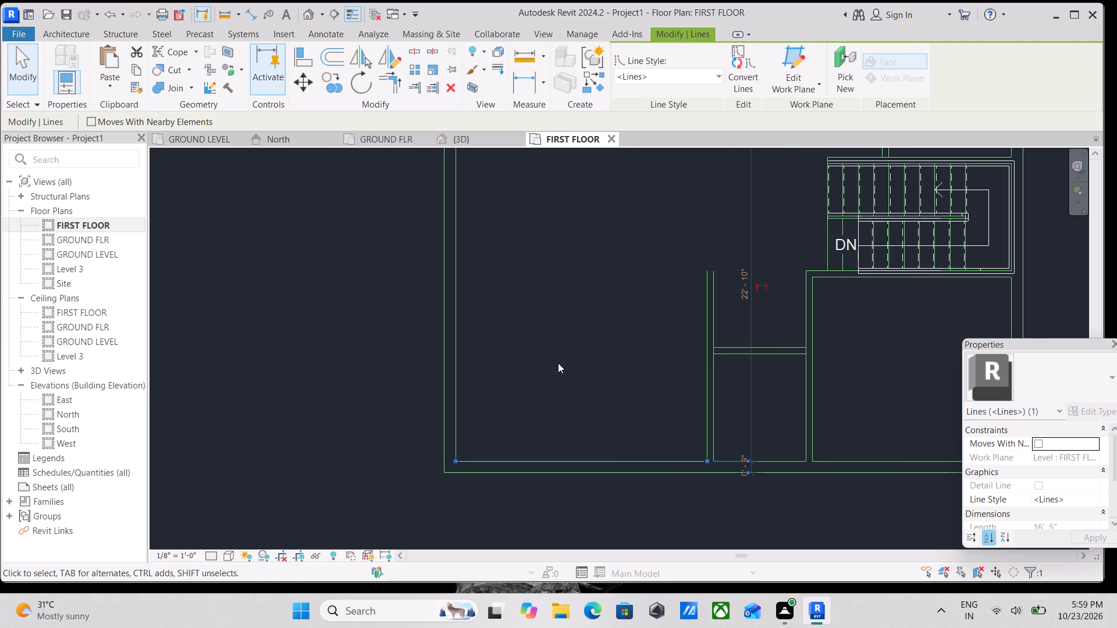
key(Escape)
Add a parallel line offset 10'-0" north of the inner south wall line in the southwest room.
scroll(552, 365, down, 2)
text(LI)
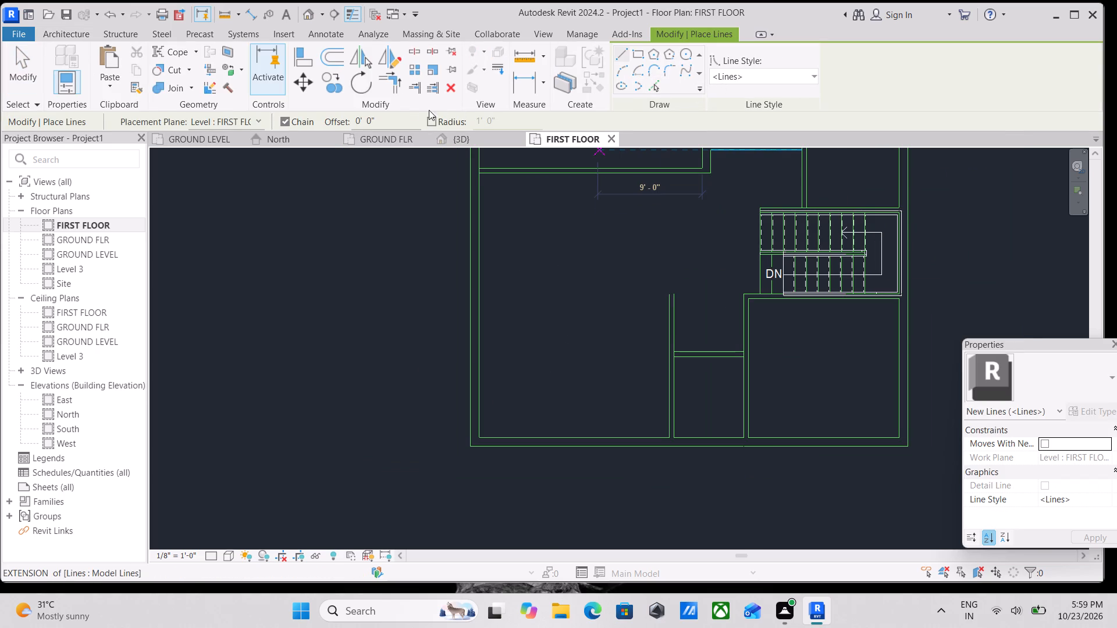
drag(382, 122, 326, 123)
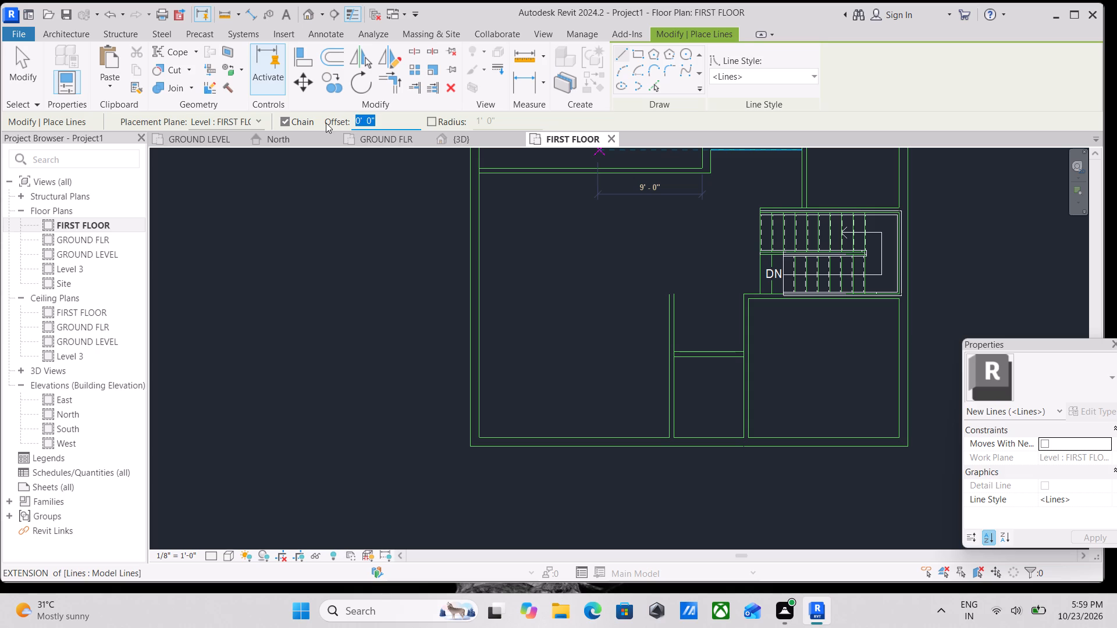
text(12)
key(apostrophe)
key(Return)
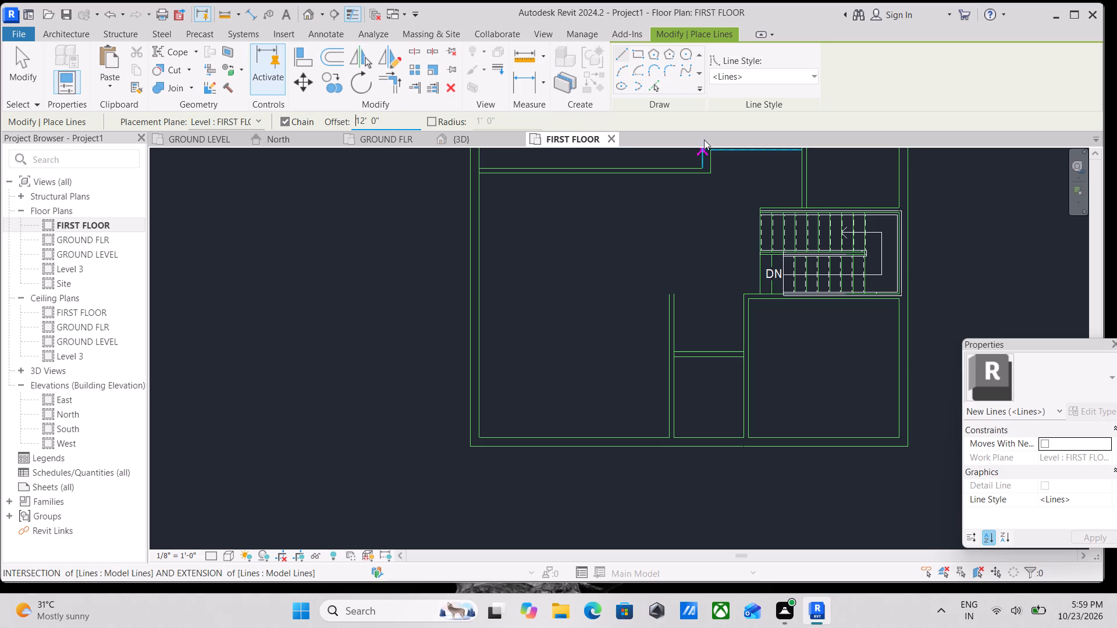
click(657, 86)
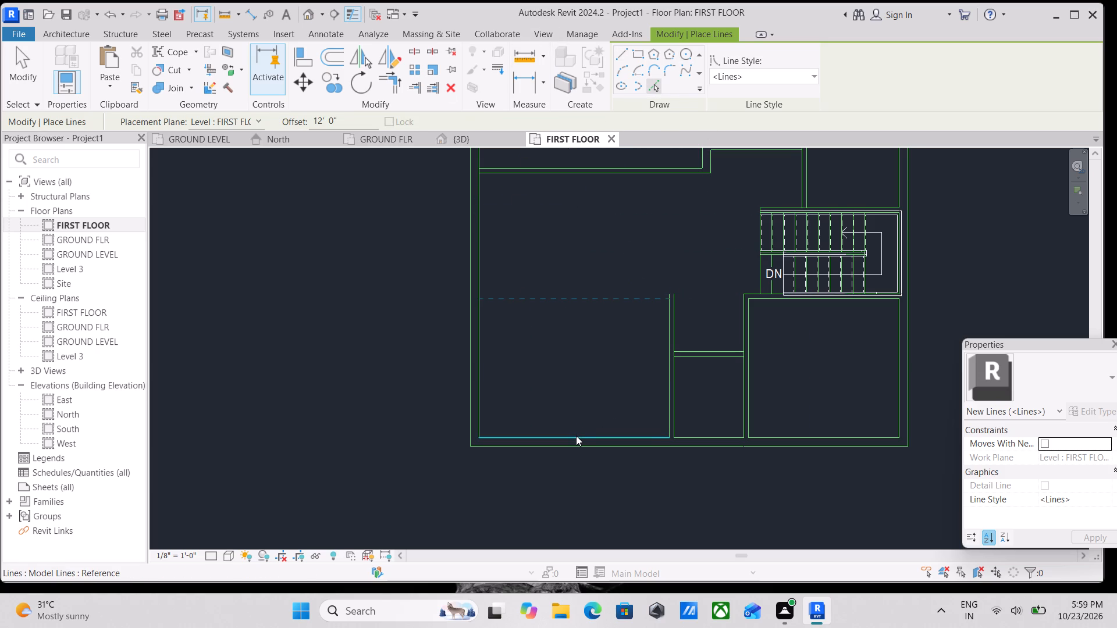
scroll(576, 436, down, 1)
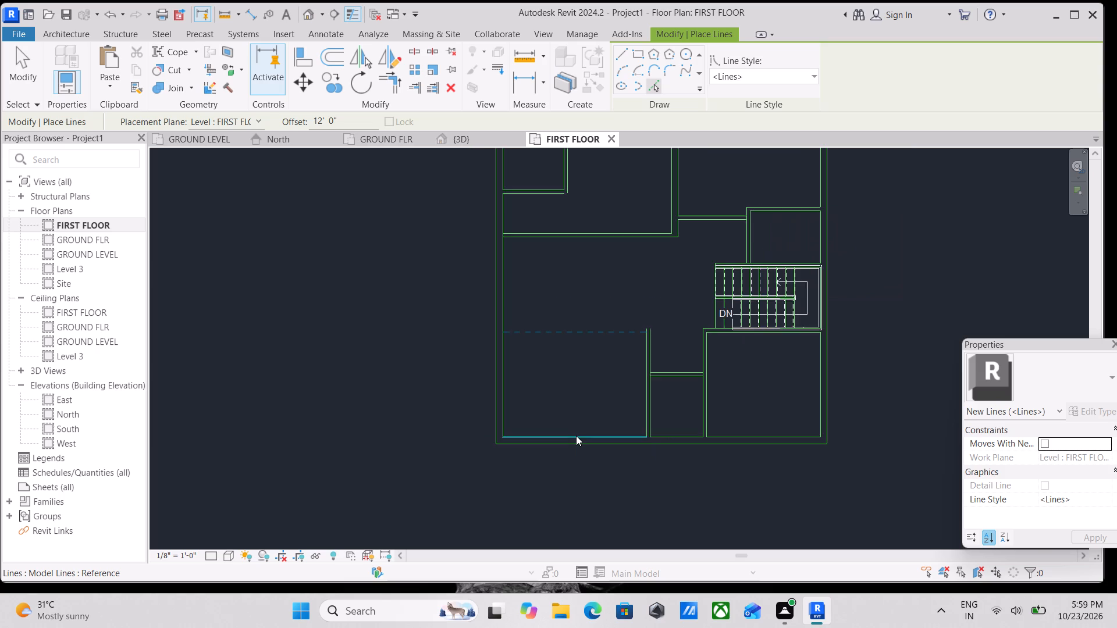
scroll(576, 436, down, 3)
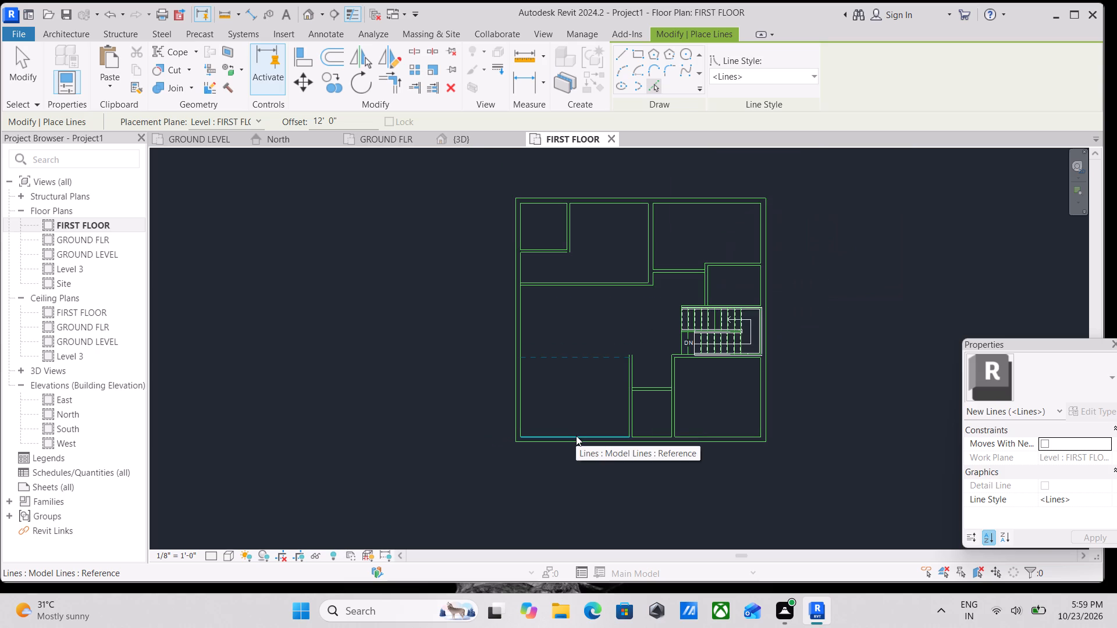
scroll(576, 436, up, 1)
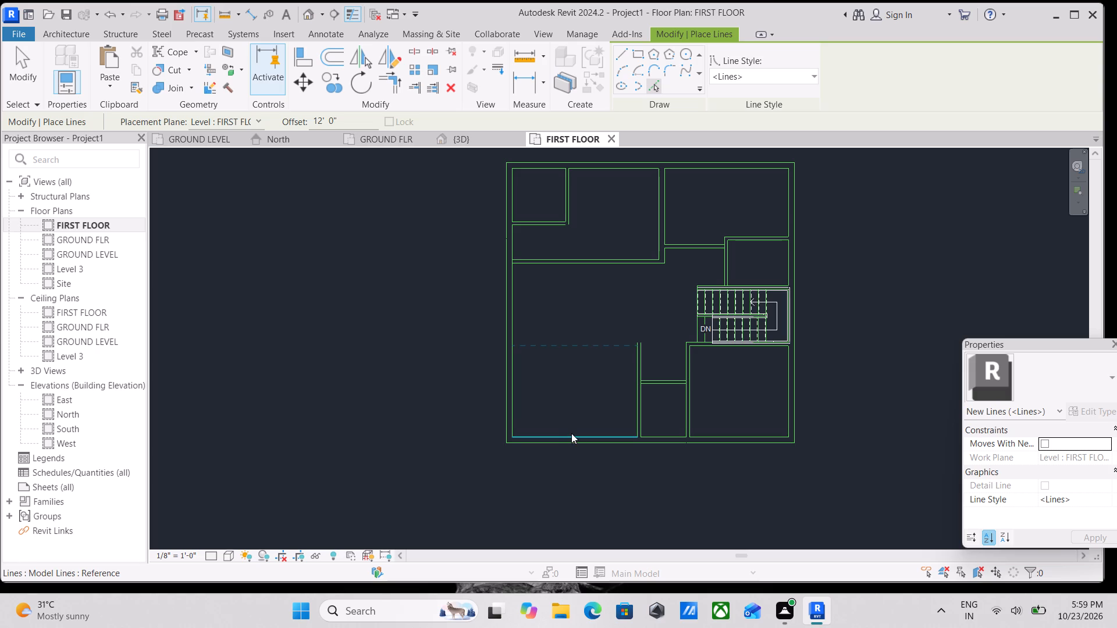
drag(338, 120, 295, 124)
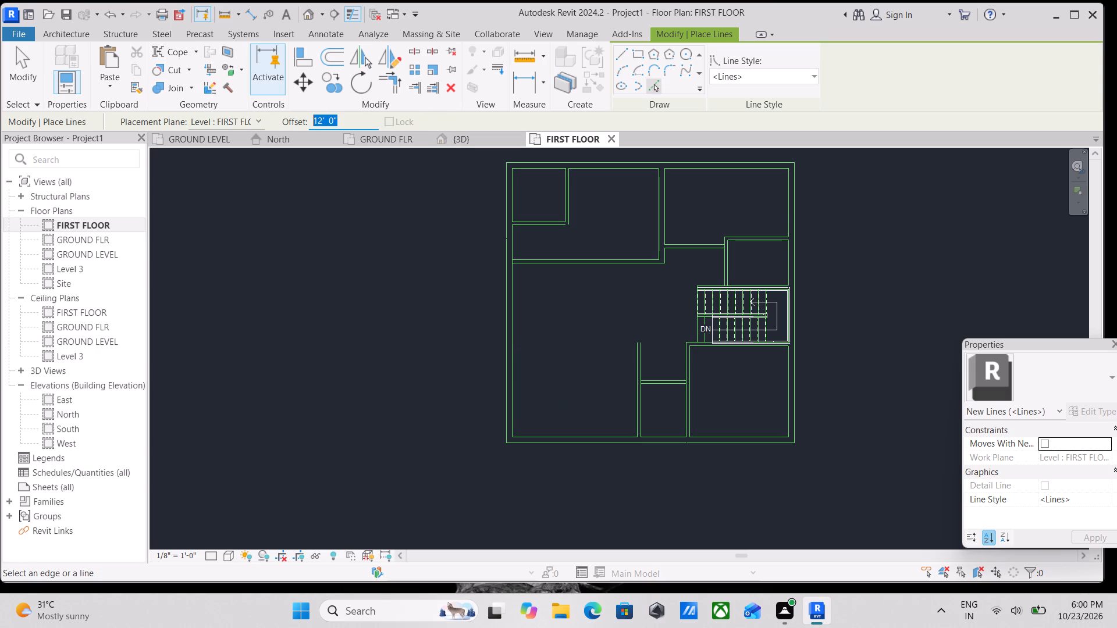
drag(295, 124, 294, 125)
text(10')
key(Return)
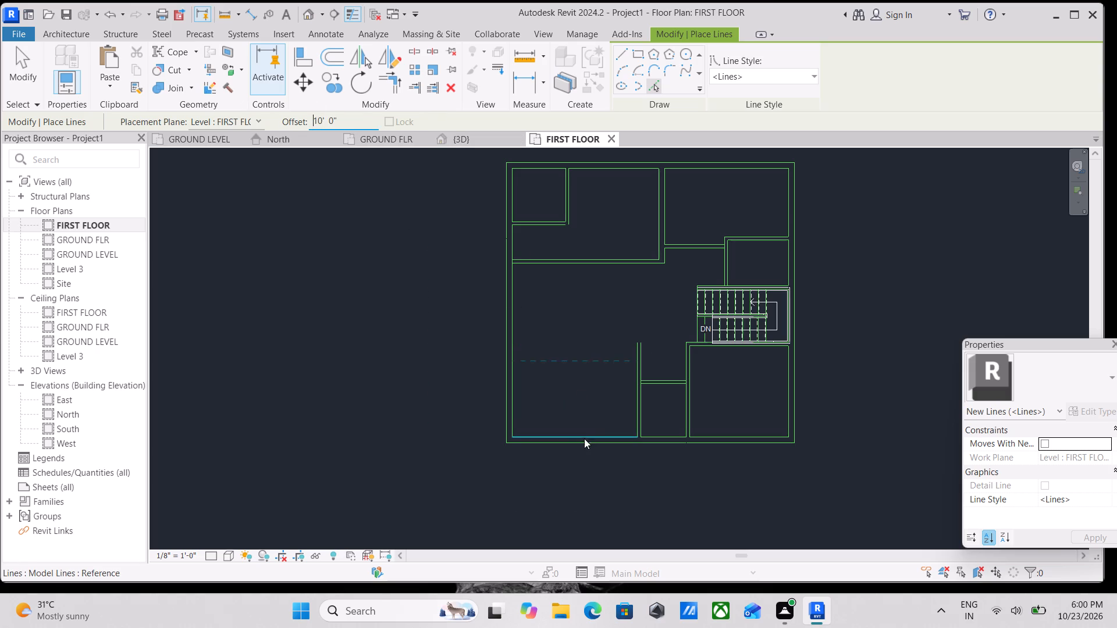
click(584, 433)
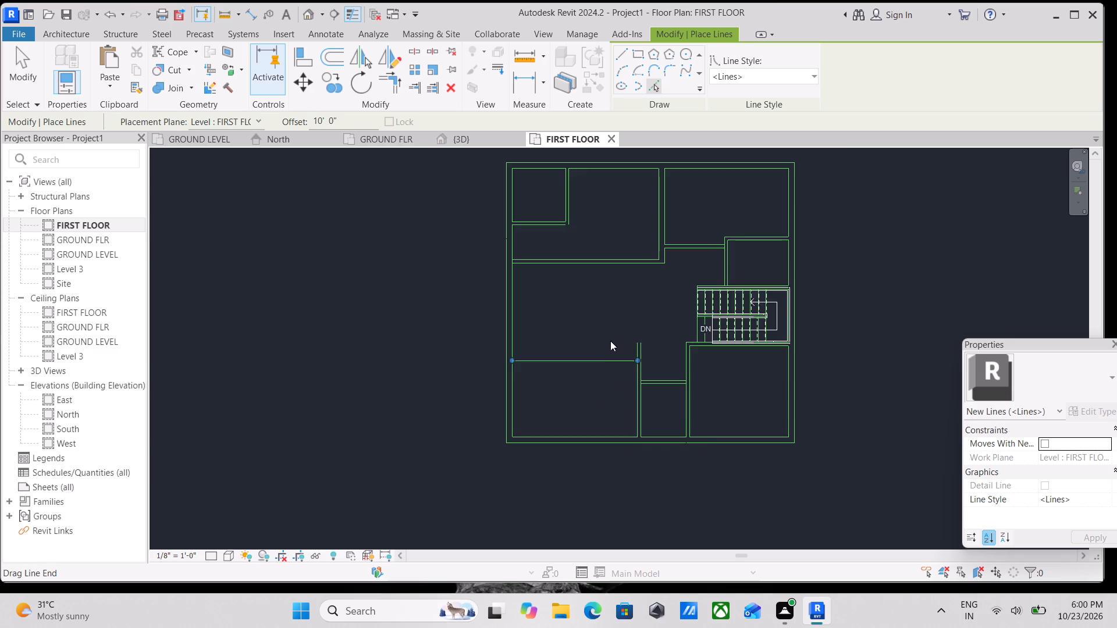
scroll(610, 341, up, 6)
scroll(660, 342, up, 3)
key(Escape)
key(Escape)
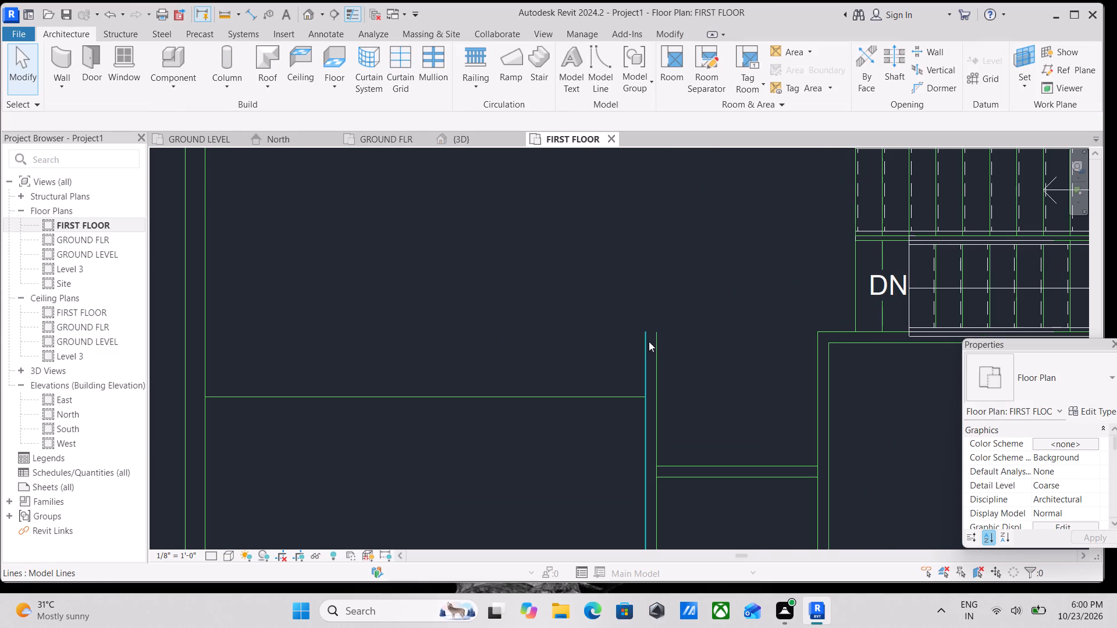
key(Escape)
Shorten the north end of the south partition's west line to meet the new horizontal line of the southwest room.
click(642, 332)
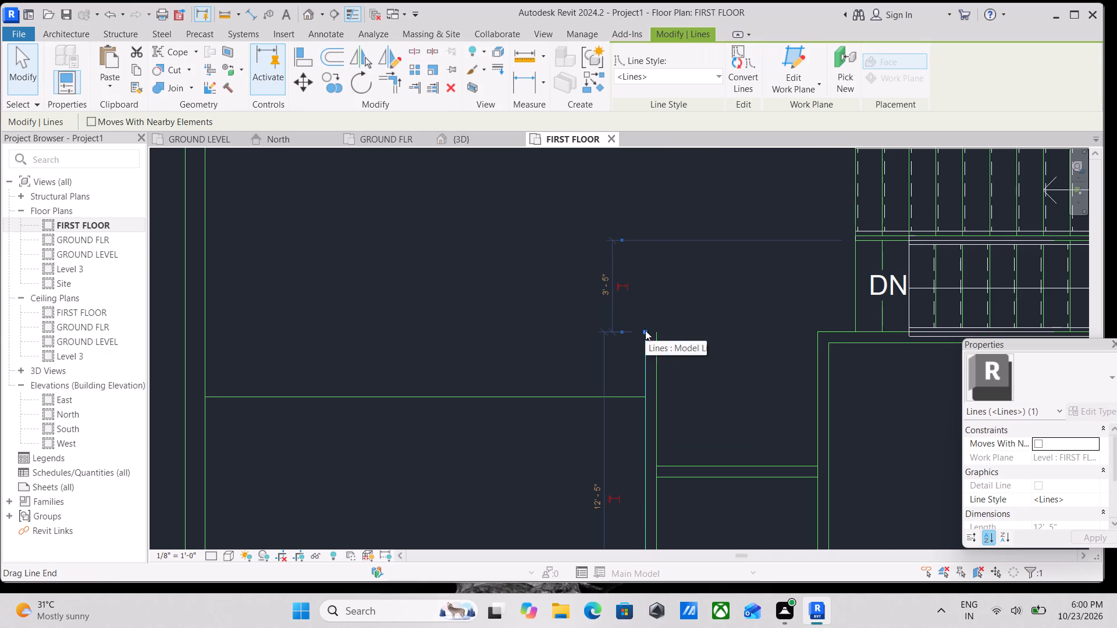
drag(645, 330, 645, 398)
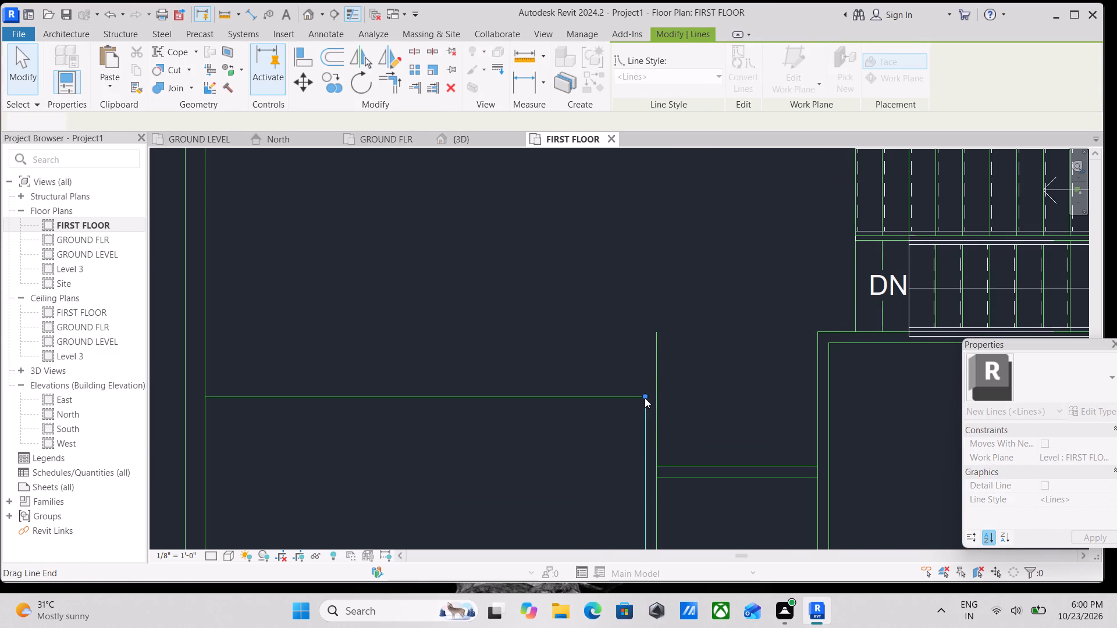
key(Escape)
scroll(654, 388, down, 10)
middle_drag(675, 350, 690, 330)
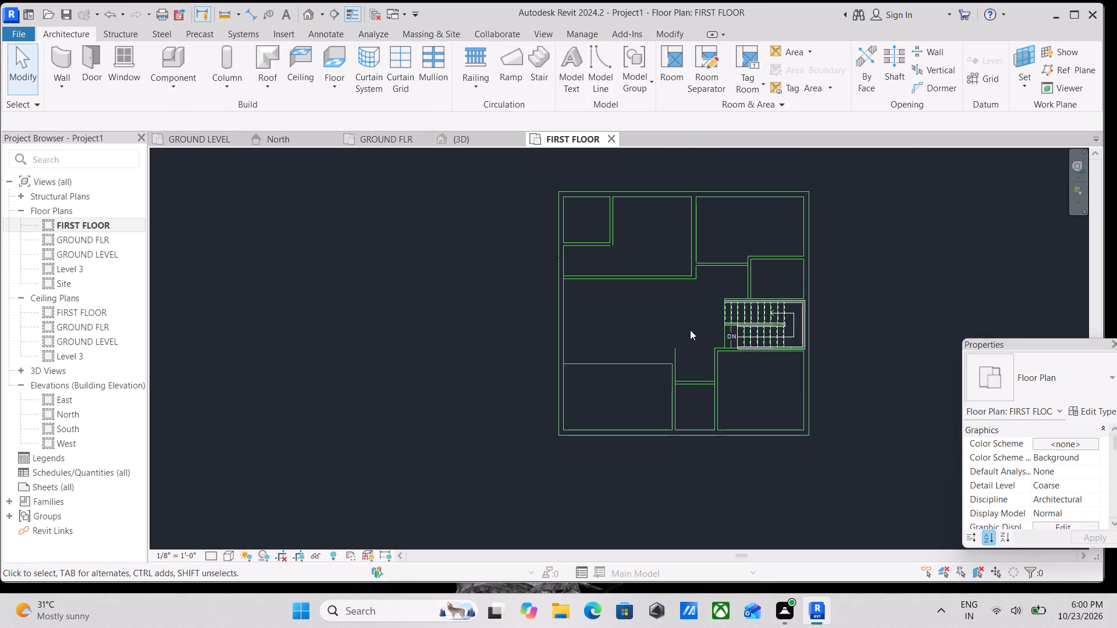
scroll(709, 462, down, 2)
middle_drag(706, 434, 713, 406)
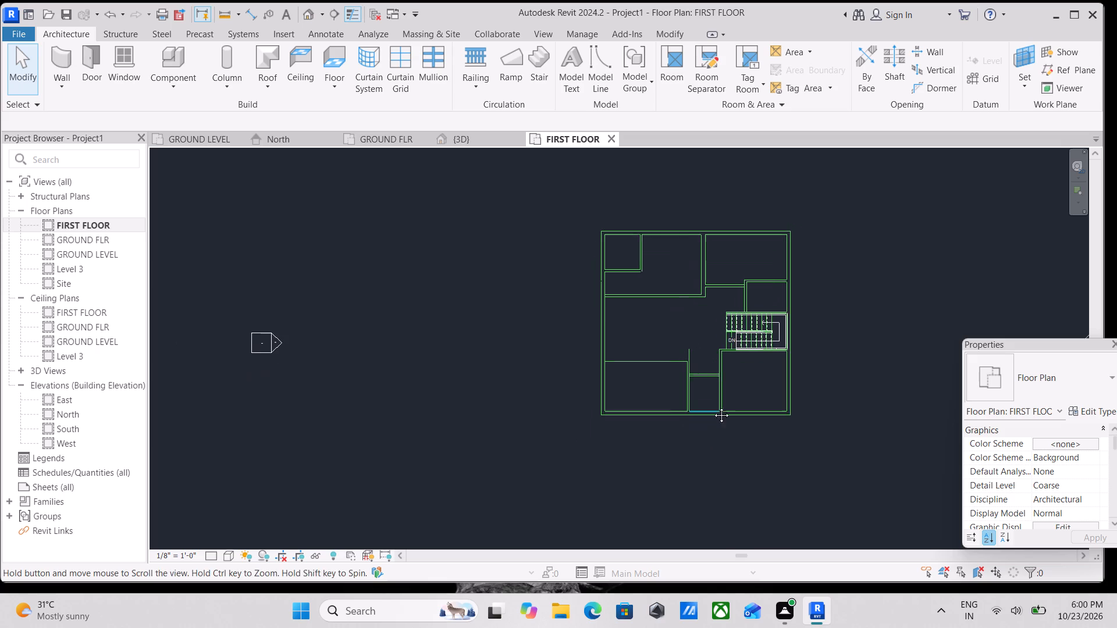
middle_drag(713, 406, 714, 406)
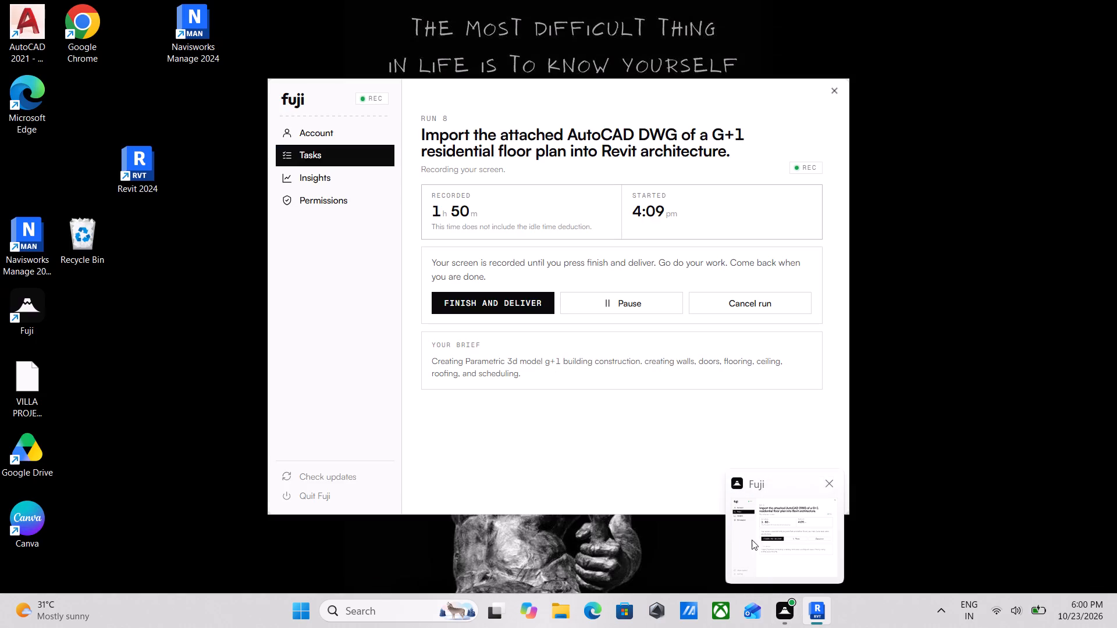
Examine the first-floor line layout around the southwest room, the south partition and the stair.
scroll(549, 388, down, 3)
scroll(569, 438, up, 5)
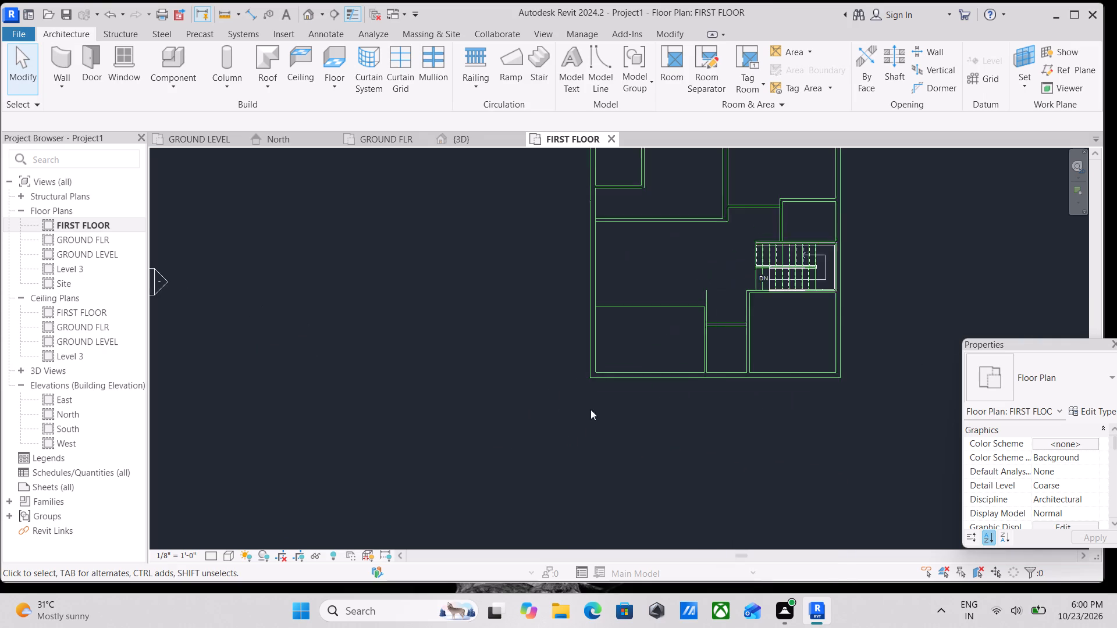
scroll(572, 354, down, 2)
middle_drag(570, 353, 482, 393)
scroll(590, 351, up, 10)
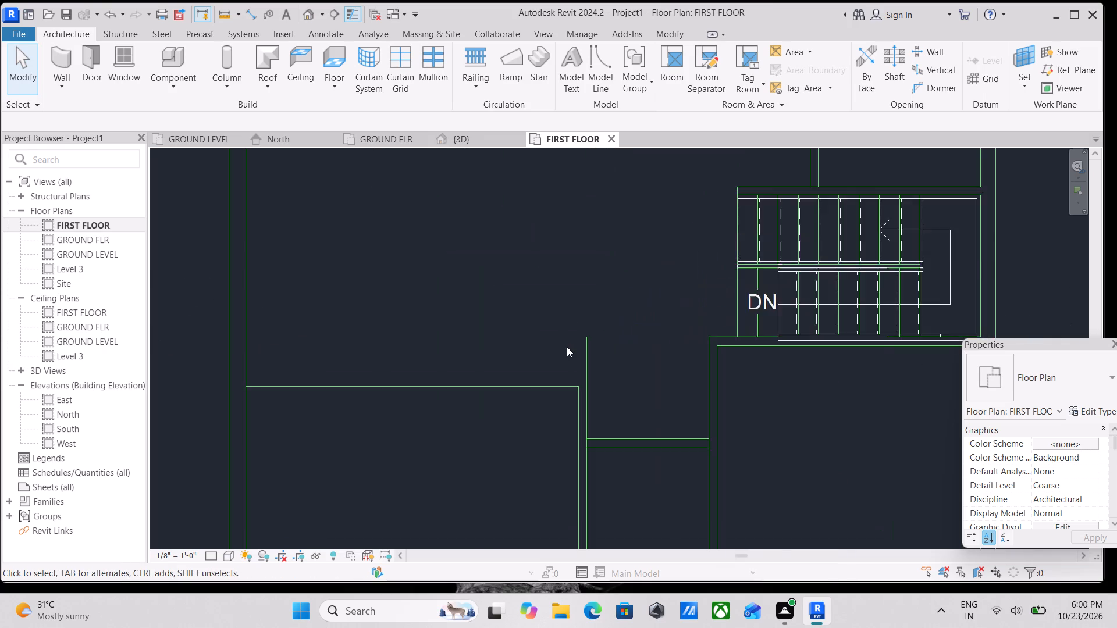
scroll(568, 346, up, 3)
scroll(686, 393, down, 3)
middle_drag(675, 376, 659, 309)
scroll(623, 348, up, 1)
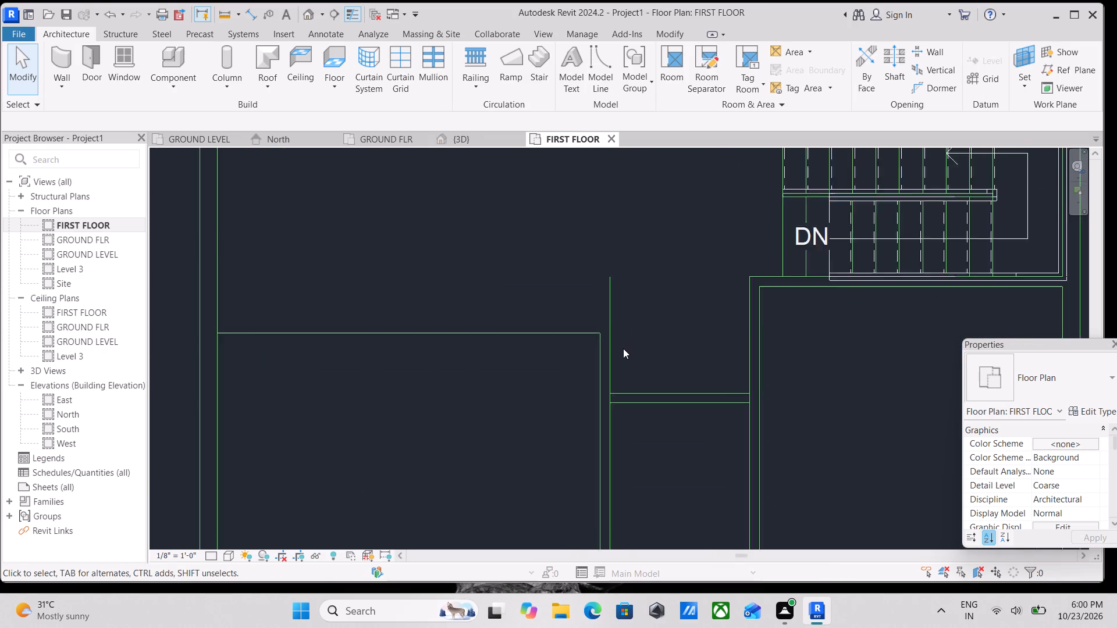
scroll(623, 348, up, 3)
scroll(614, 311, down, 3)
middle_drag(614, 311, 614, 355)
scroll(614, 366, down, 3)
middle_drag(614, 366, 611, 420)
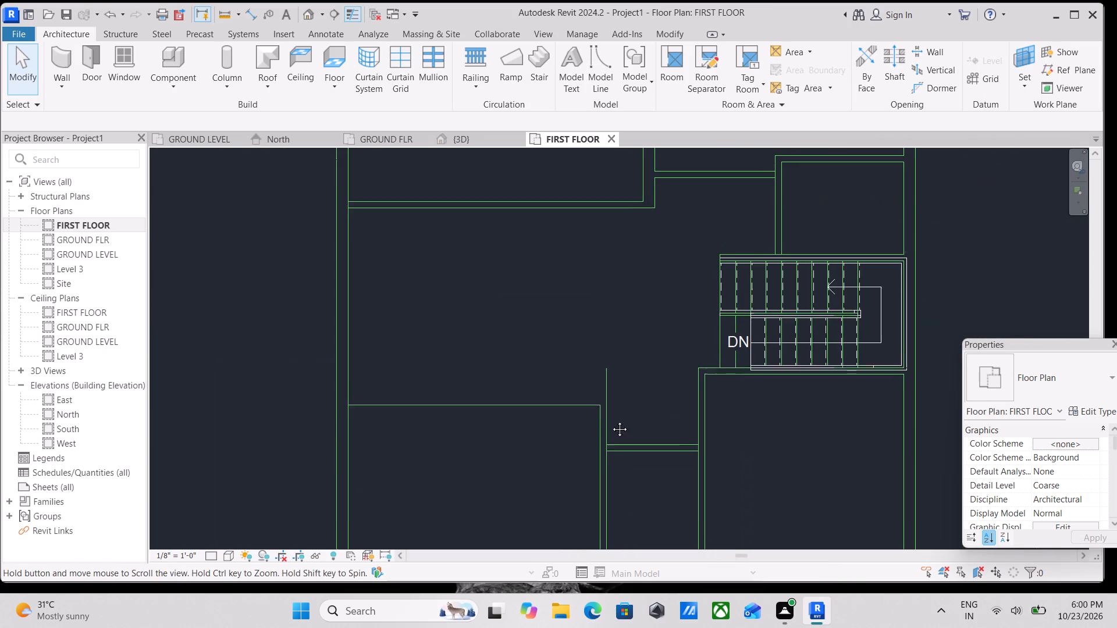
middle_drag(611, 420, 611, 427)
scroll(599, 448, up, 5)
scroll(583, 354, down, 3)
middle_drag(583, 354, 609, 337)
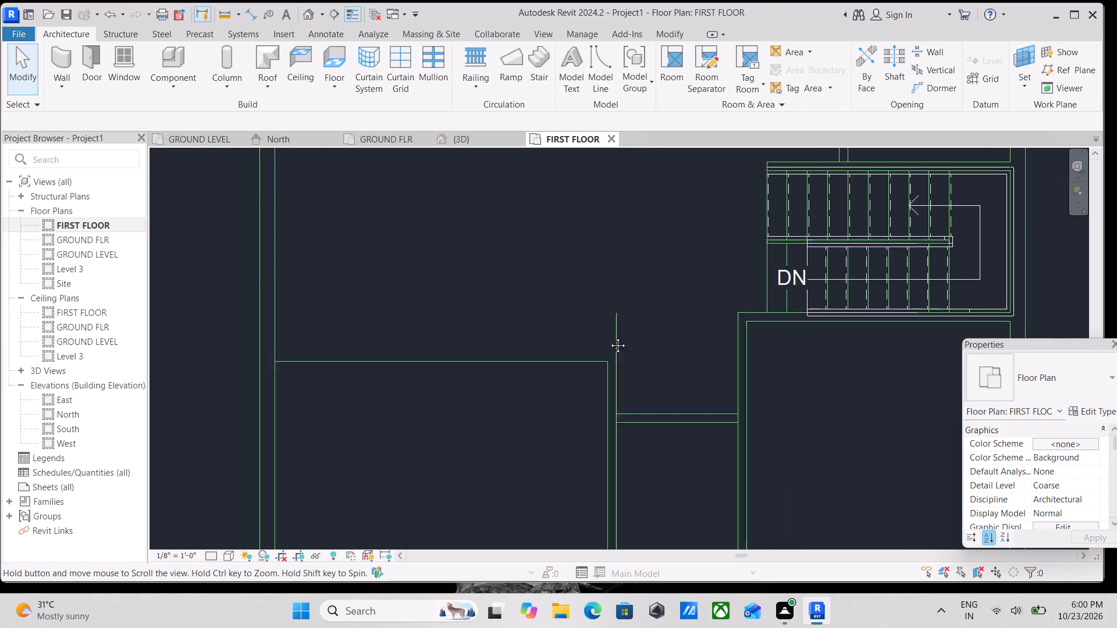
middle_drag(609, 337, 639, 331)
scroll(649, 328, up, 1)
scroll(585, 323, down, 3)
middle_drag(585, 323, 673, 337)
scroll(693, 345, down, 3)
middle_drag(693, 346, 691, 415)
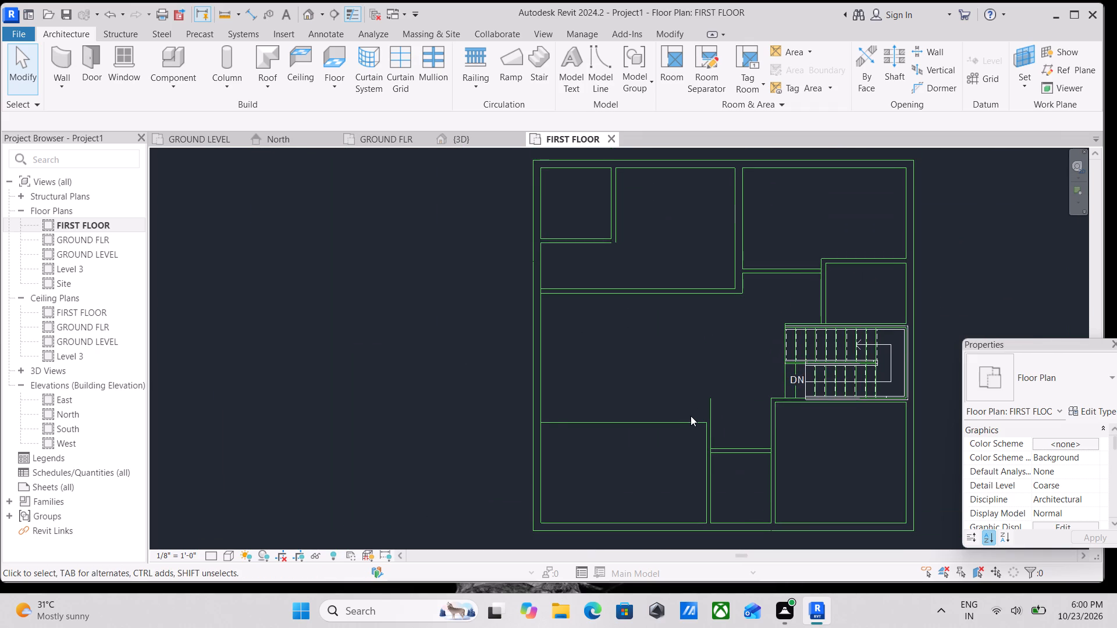
scroll(674, 388, down, 1)
scroll(649, 215, up, 2)
scroll(606, 270, down, 3)
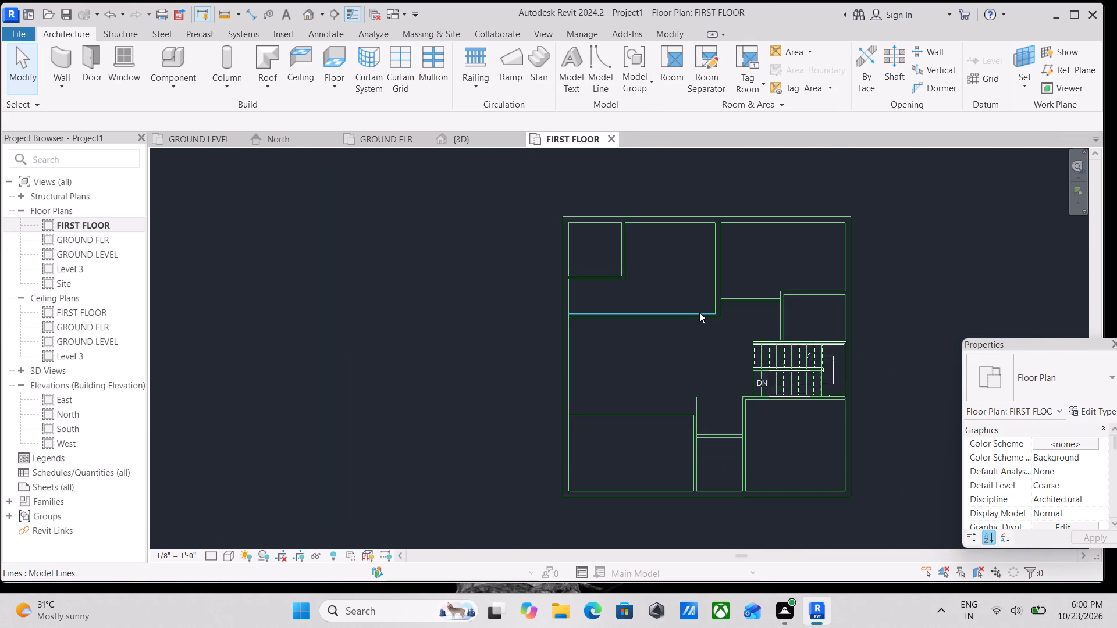
middle_drag(699, 311, 710, 275)
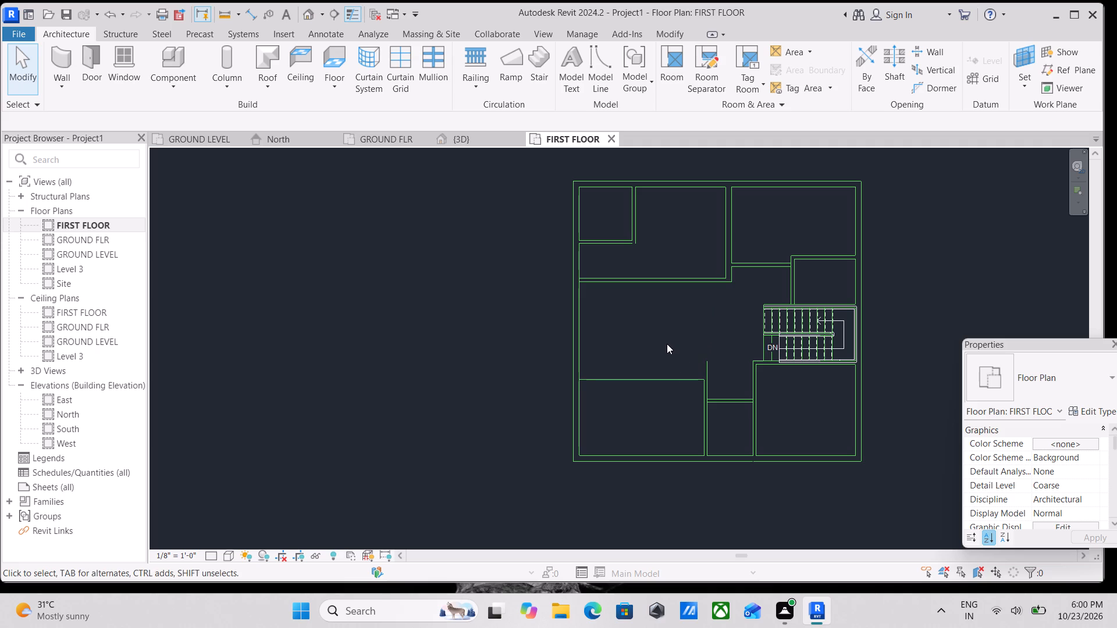
scroll(661, 388, up, 2)
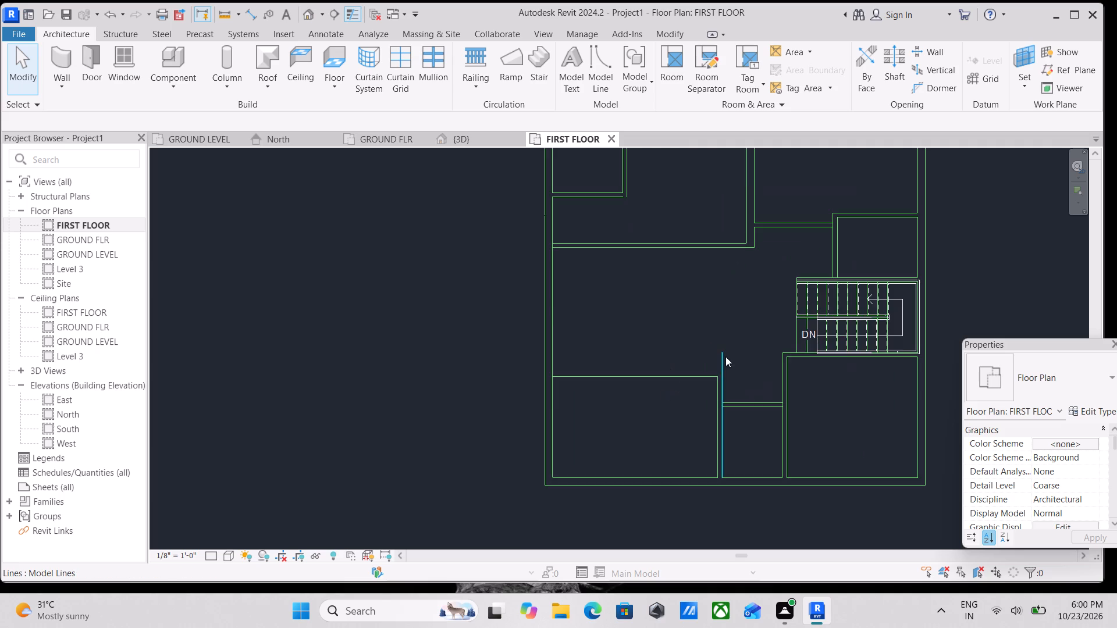
scroll(723, 358, up, 3)
scroll(592, 336, down, 2)
middle_drag(592, 336, 635, 336)
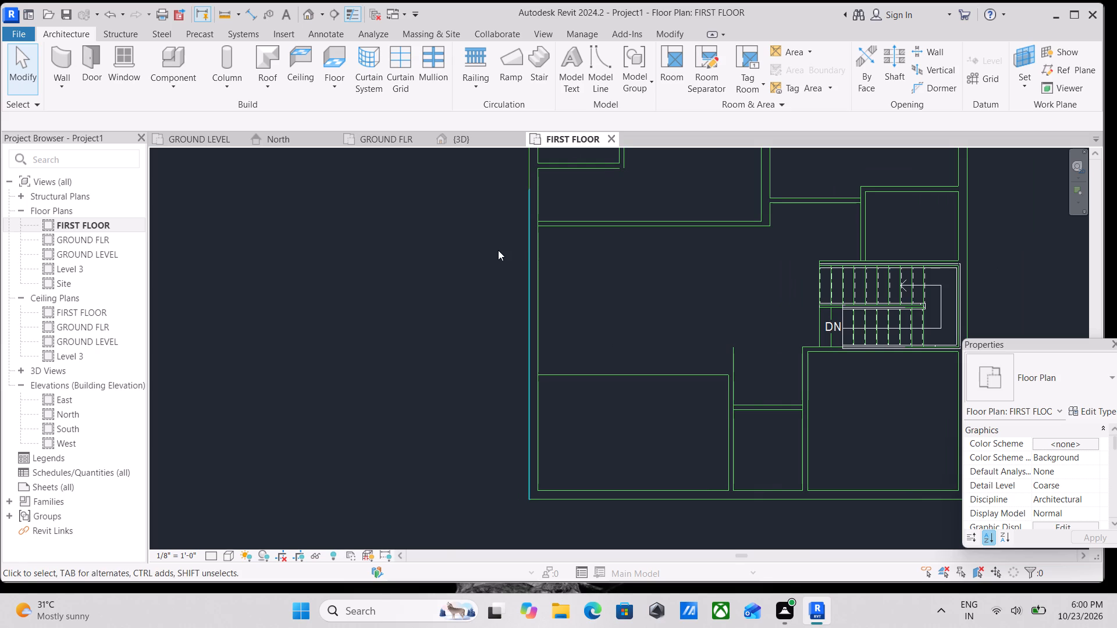
Add a parallel line offset 5" north of the southwest room's north line to complete its wall thickness.
text(LI)
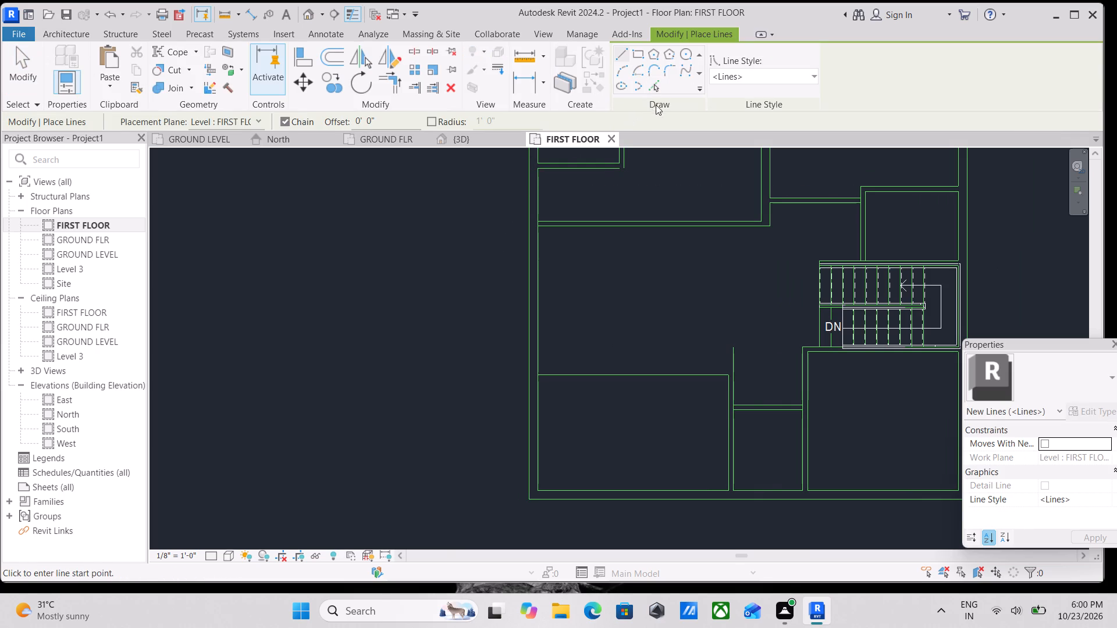
click(658, 88)
drag(347, 119, 316, 119)
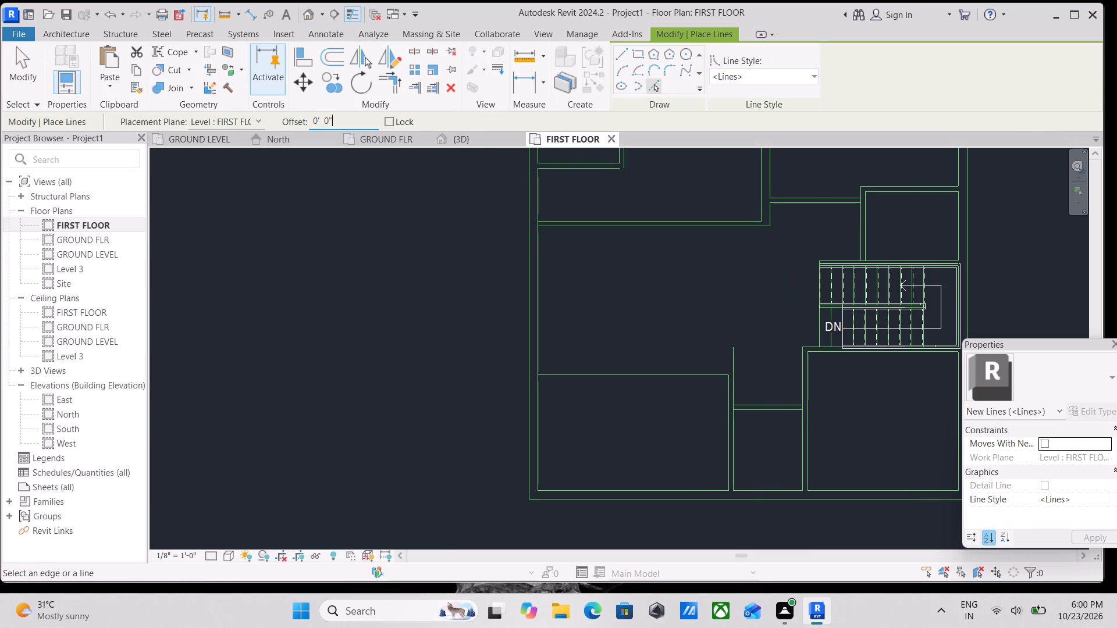
drag(316, 119, 310, 119)
key(5)
key(shift+quotedbl)
key(Return)
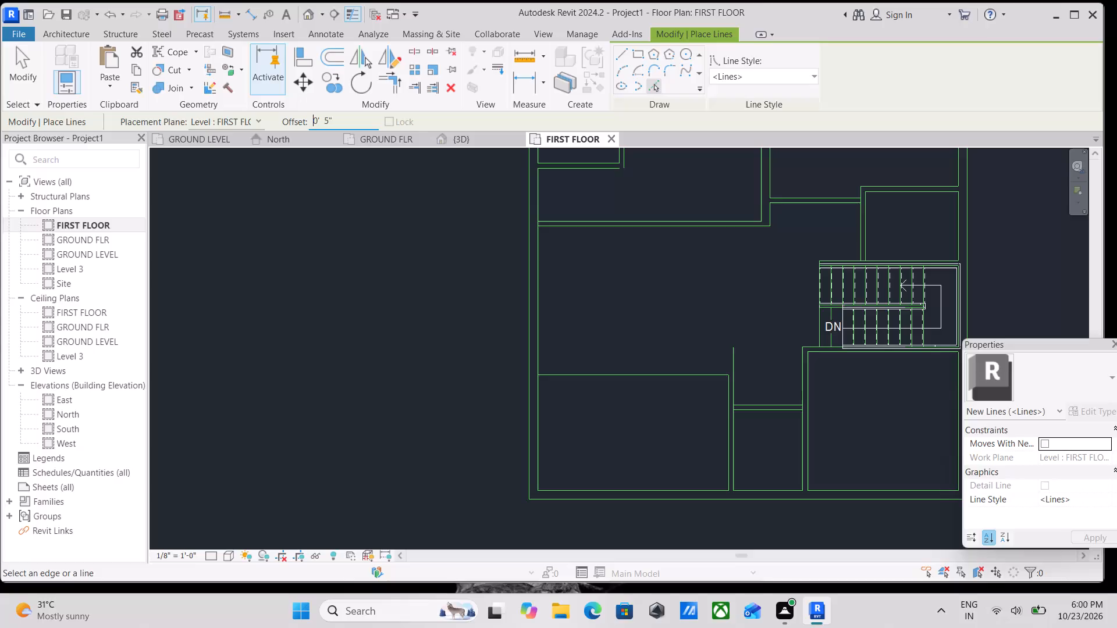
click(645, 374)
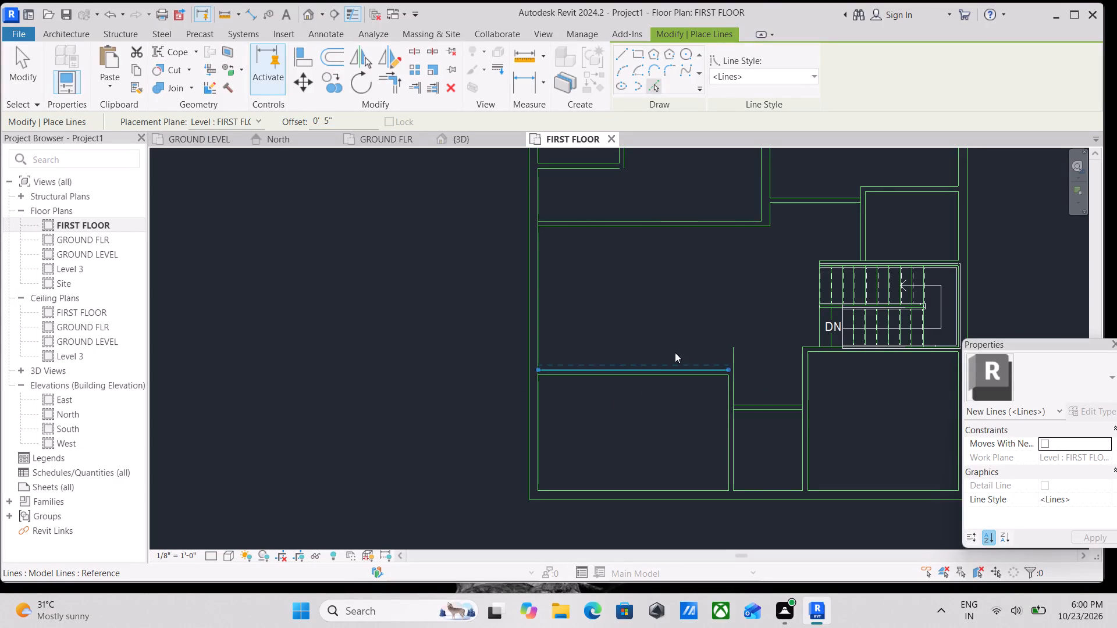
scroll(755, 395, up, 3)
key(Escape)
scroll(717, 335, up, 1)
key(Escape)
key(Escape)
key(Escape)
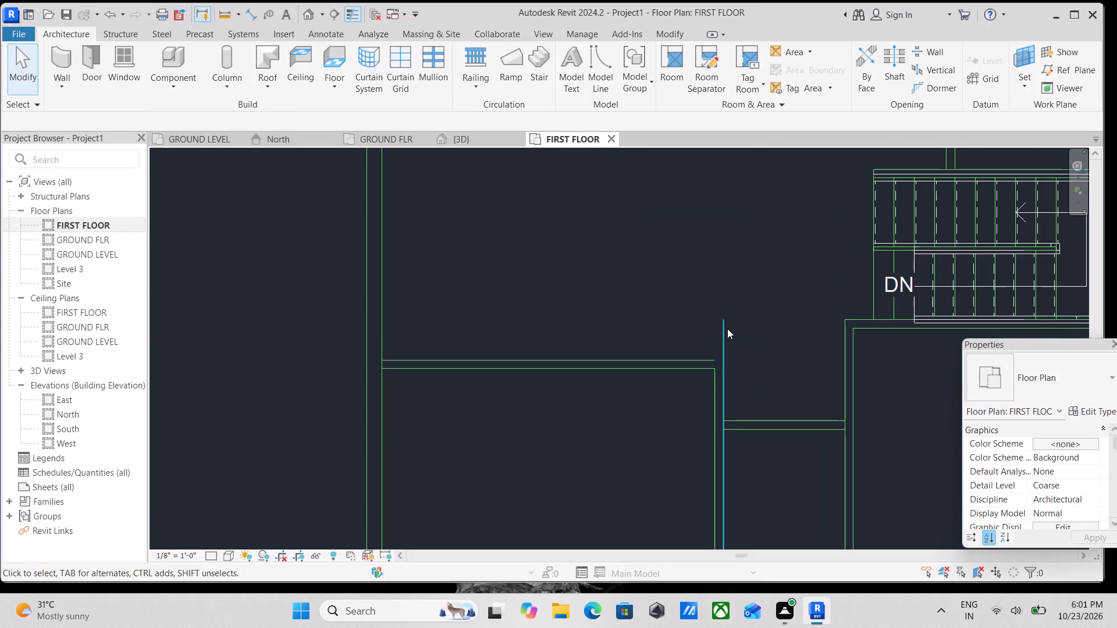
Shorten the north end of the south partition's east line to the level of the southwest room's outer north line.
click(727, 329)
drag(721, 316, 721, 317)
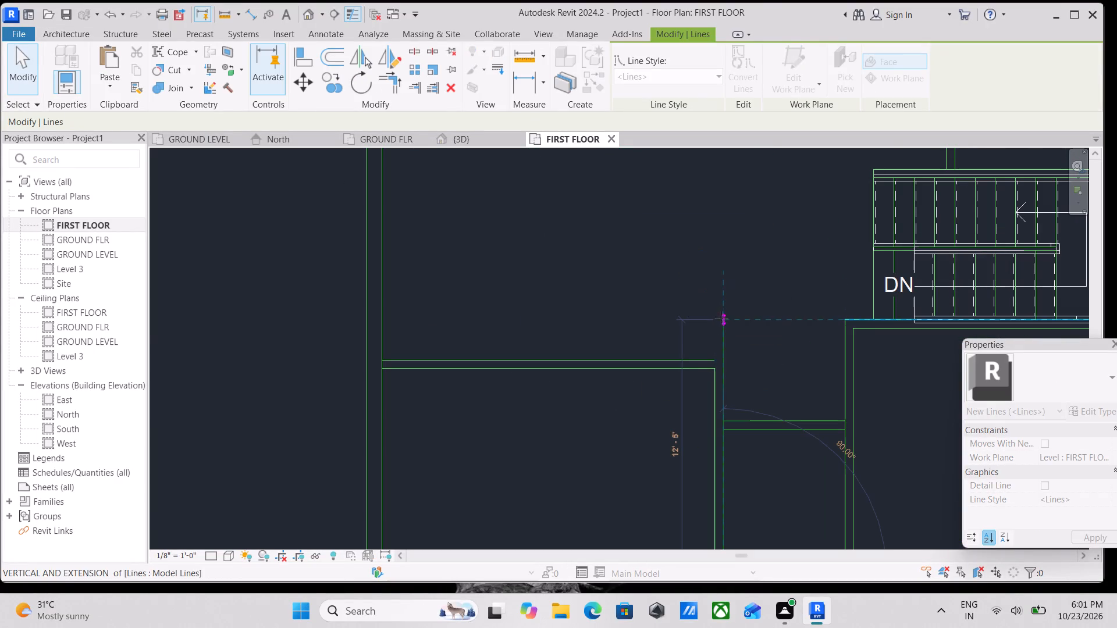
drag(721, 317, 724, 363)
key(Escape)
scroll(724, 363, up, 3)
key(Escape)
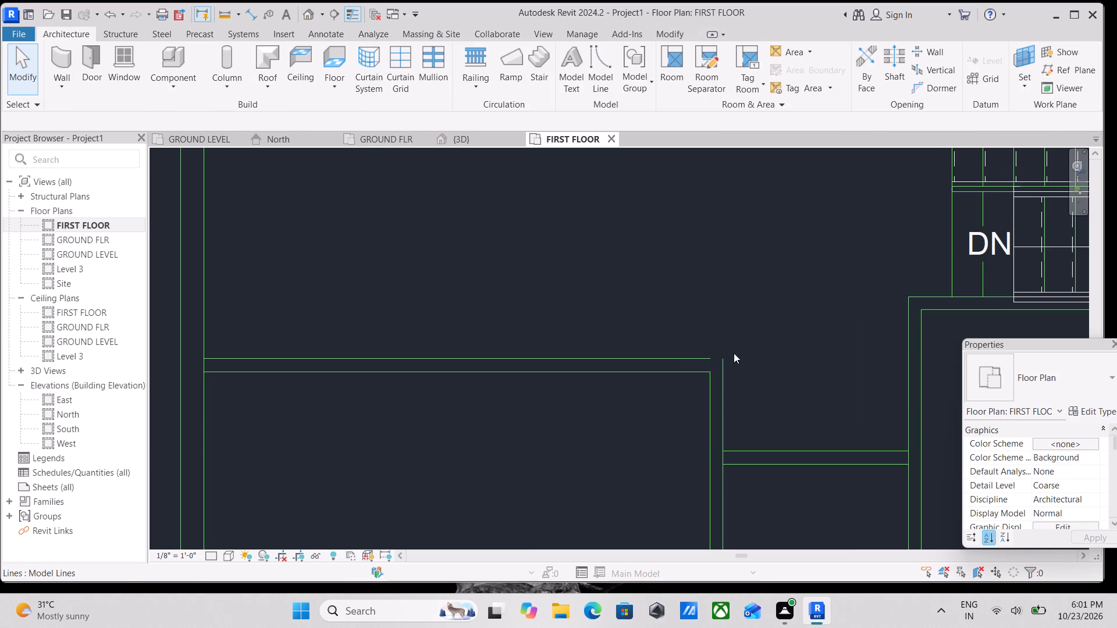
Trim/extend the southwest room's outer north line and the south partition's east line into a closed corner.
text(TR)
click(700, 355)
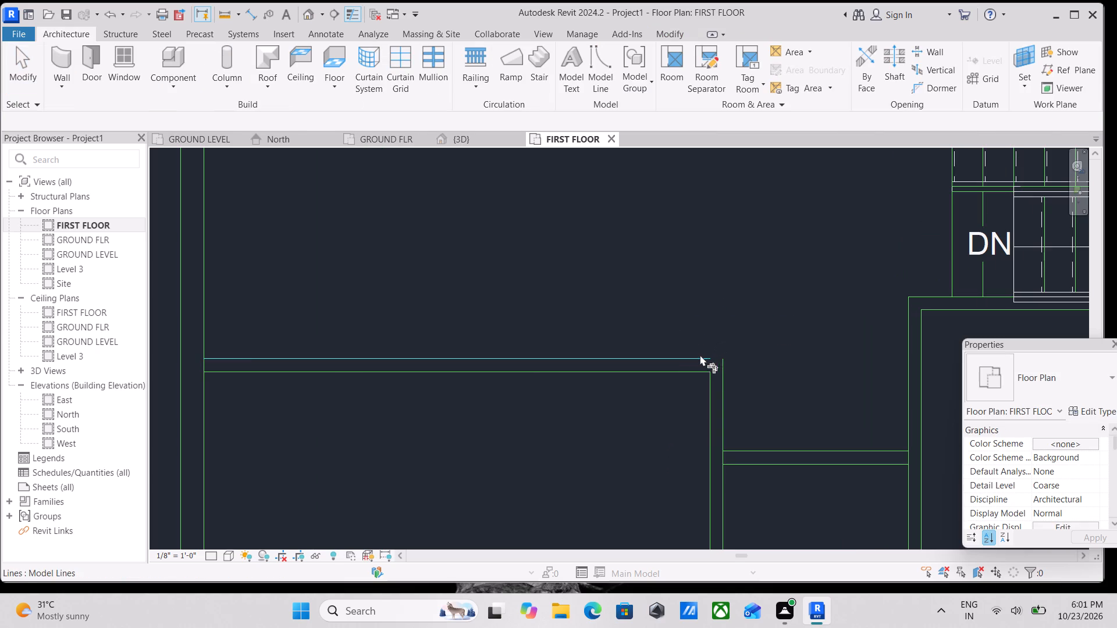
click(727, 369)
scroll(753, 345, down, 3)
middle_drag(753, 345, 698, 304)
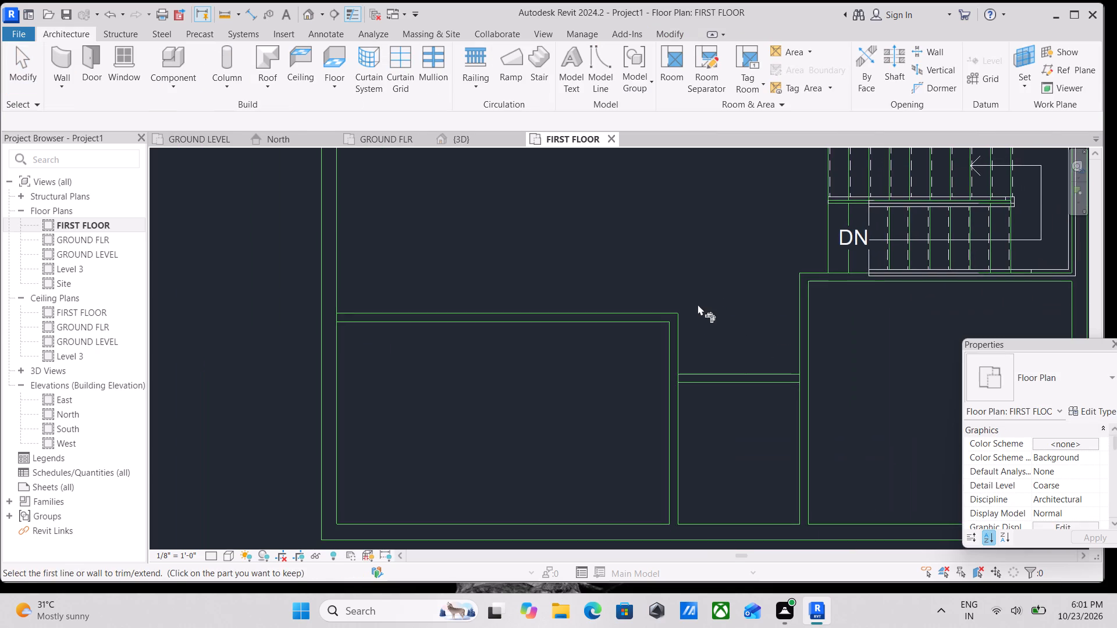
key(Escape)
scroll(763, 344, down, 4)
key(Escape)
scroll(763, 344, down, 3)
middle_drag(763, 344, 732, 405)
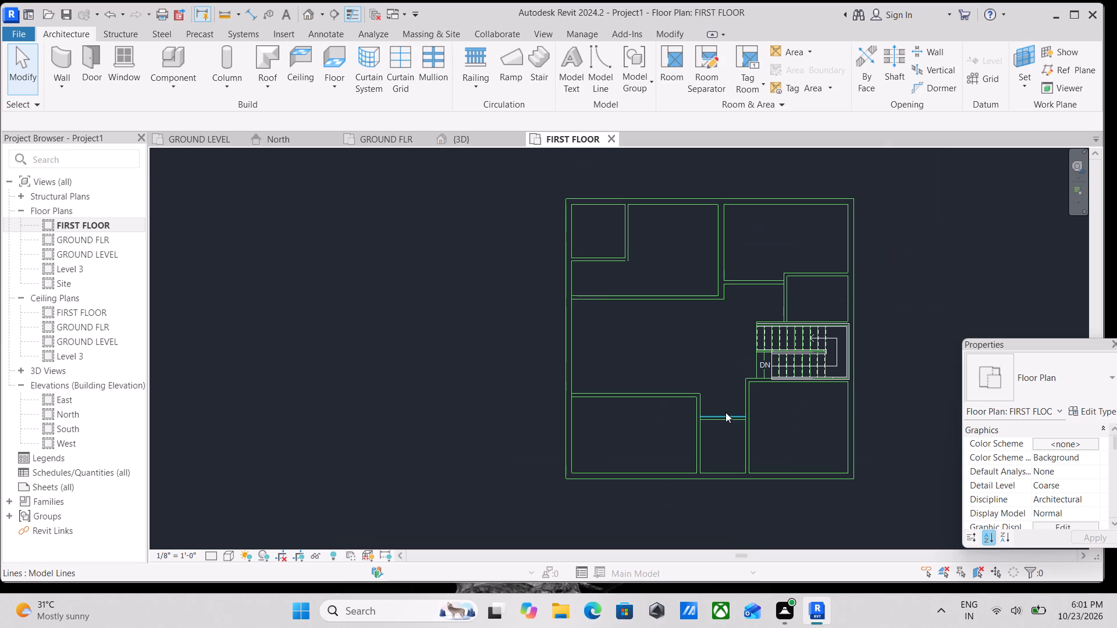
Trim/extend the outer partition lines of the small northwest room into a closed southeast corner.
scroll(753, 421, up, 10)
scroll(745, 397, down, 2)
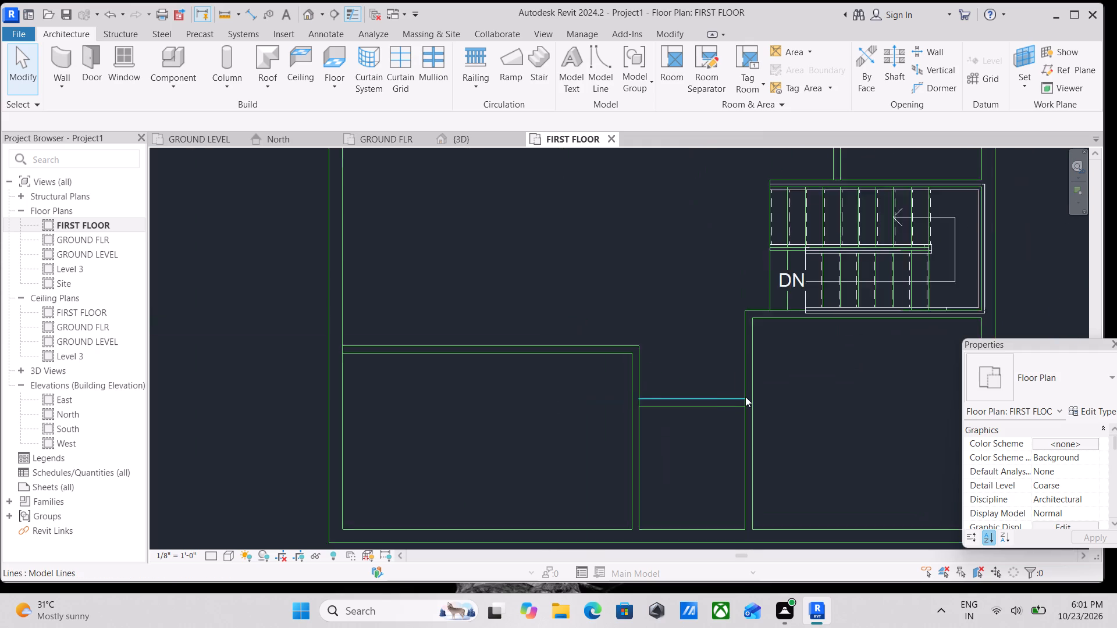
scroll(745, 397, down, 11)
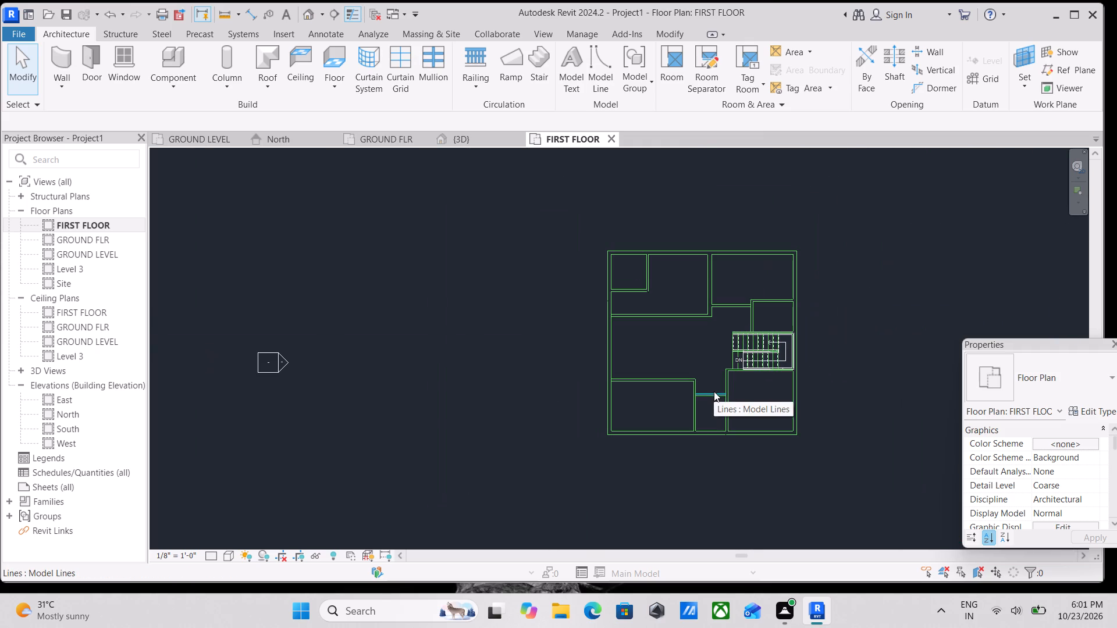
scroll(717, 360, up, 1)
scroll(659, 284, up, 2)
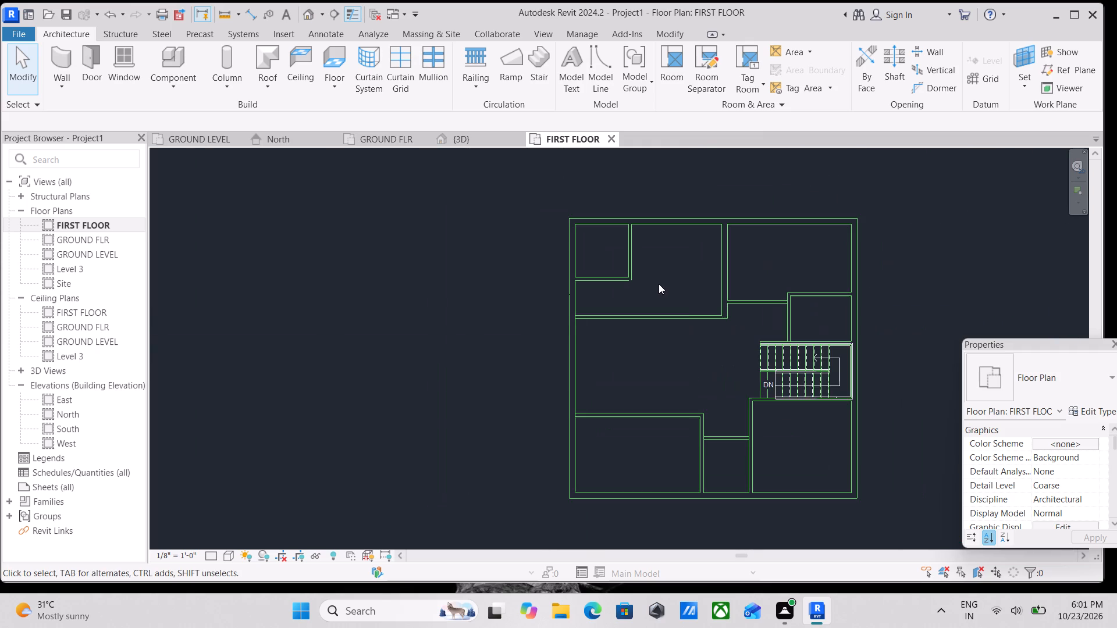
middle_drag(659, 284, 700, 379)
scroll(678, 359, up, 9)
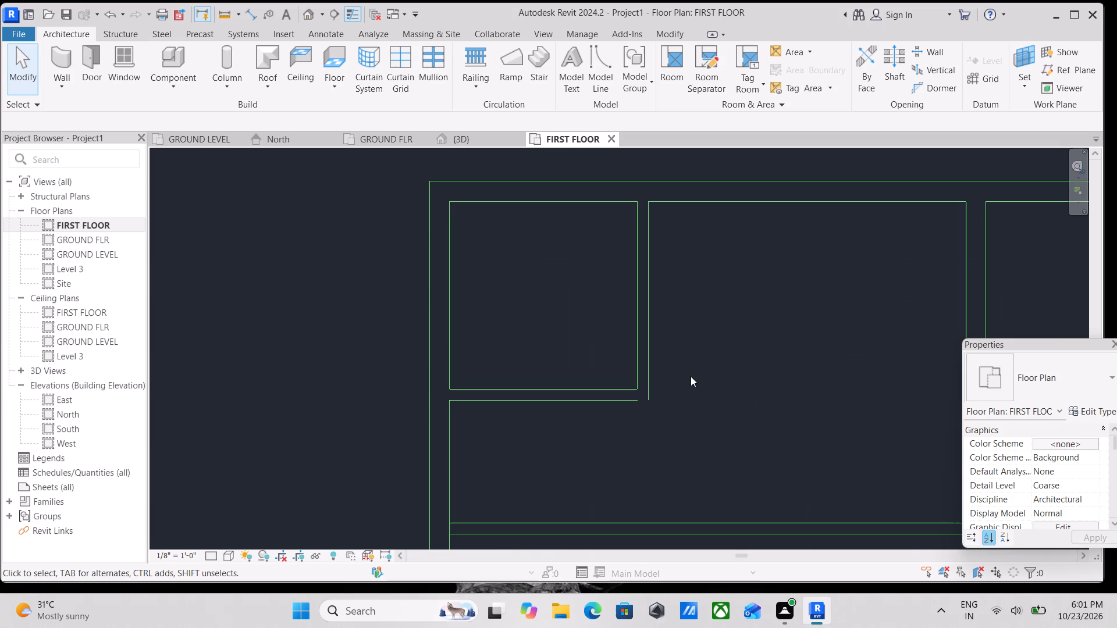
text(TR)
click(647, 379)
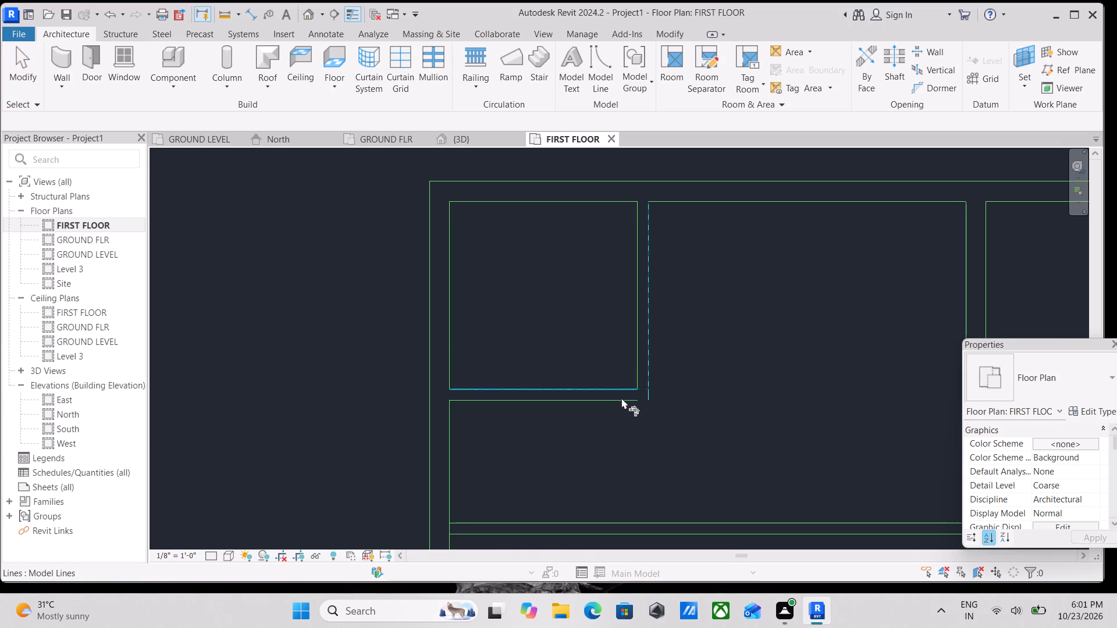
click(620, 401)
scroll(668, 382, down, 5)
key(Escape)
scroll(732, 366, down, 8)
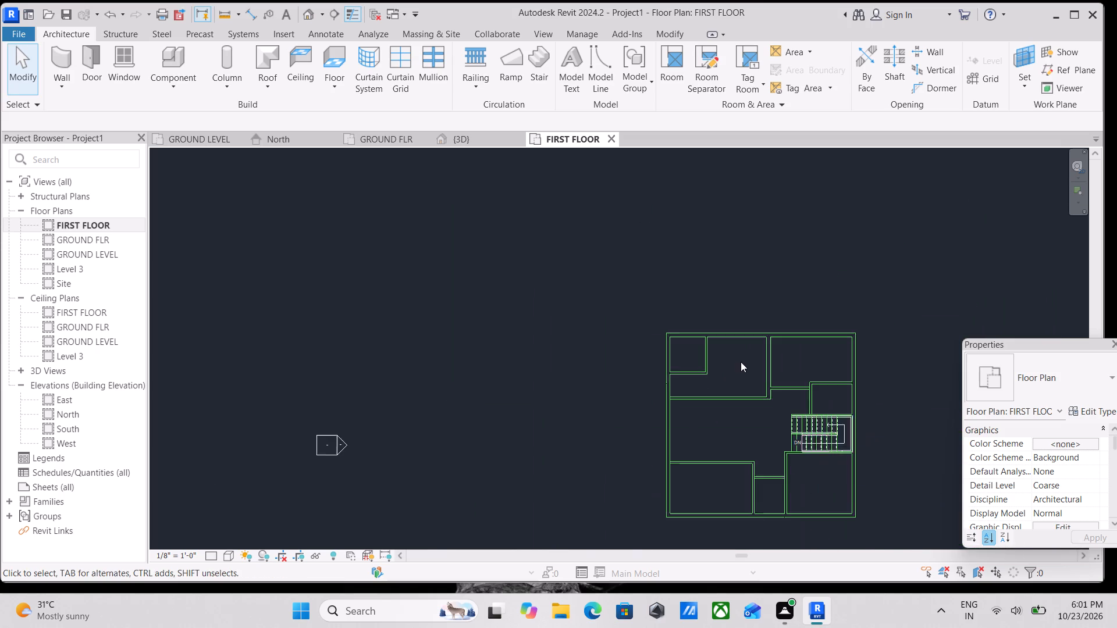
Build OUTER WALL 9" walls along the east and south outer layout lines, from the northeast corner around to the southwest corner.
middle_drag(737, 359, 568, 302)
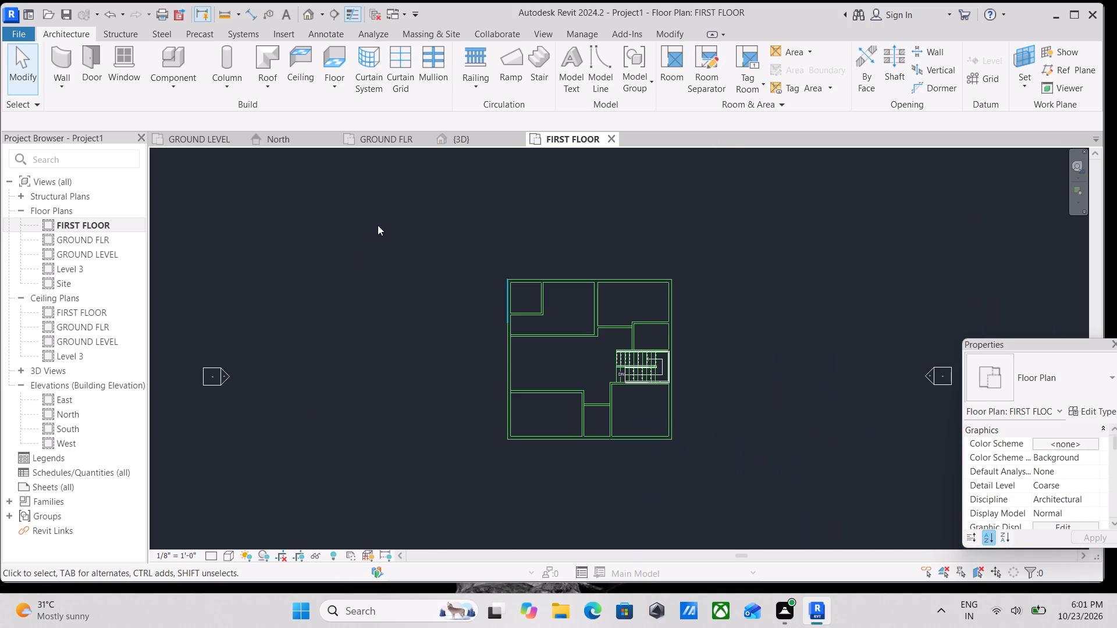
text(WA)
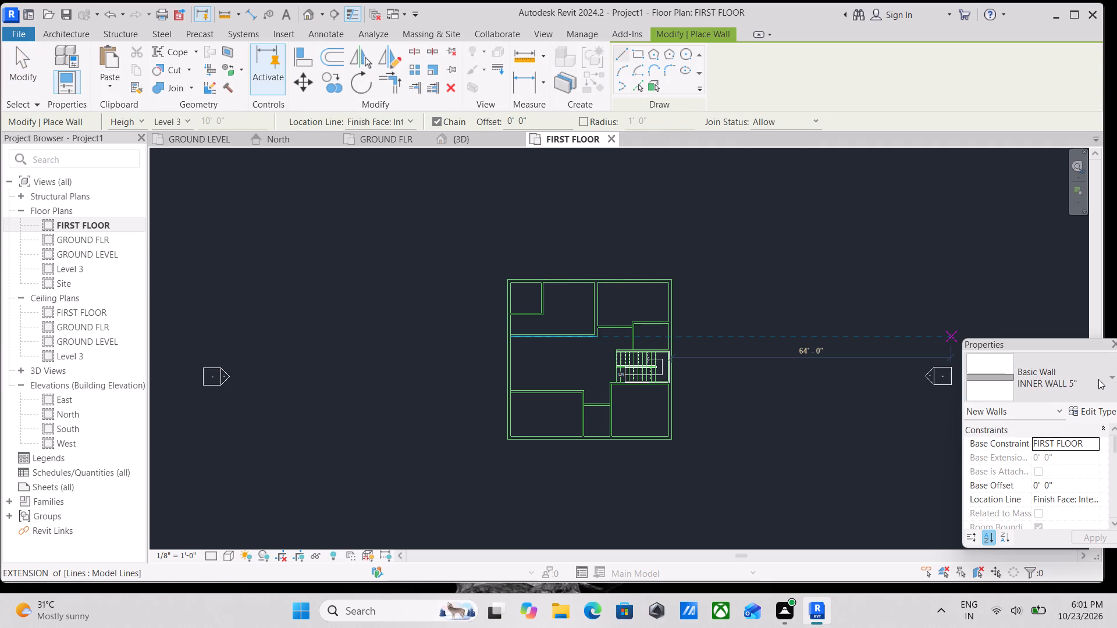
click(1098, 379)
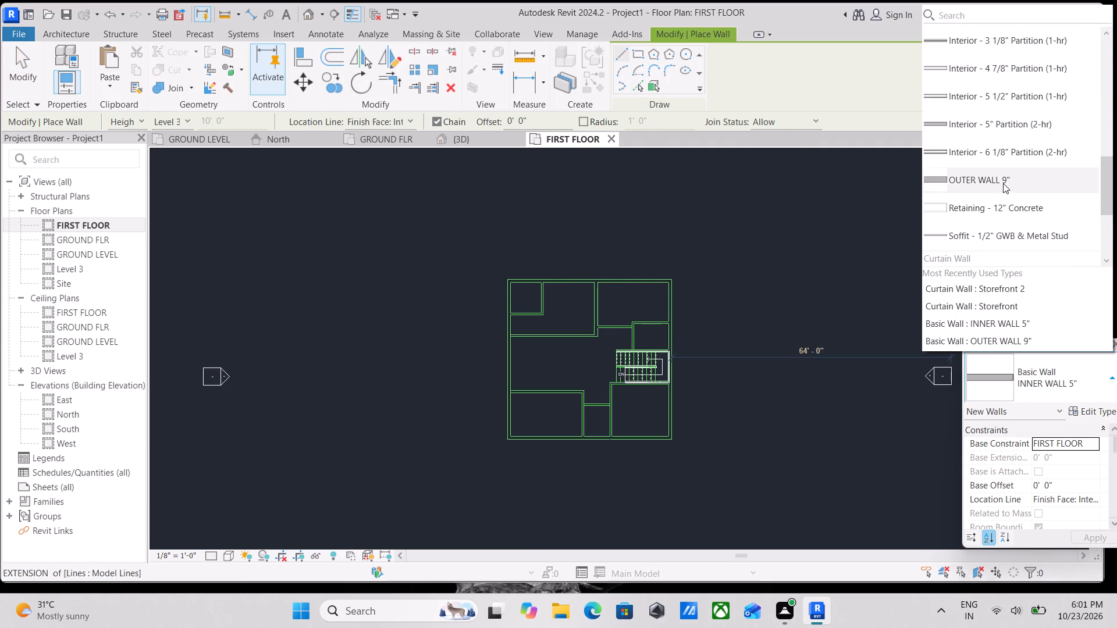
click(1003, 183)
scroll(681, 260, up, 9)
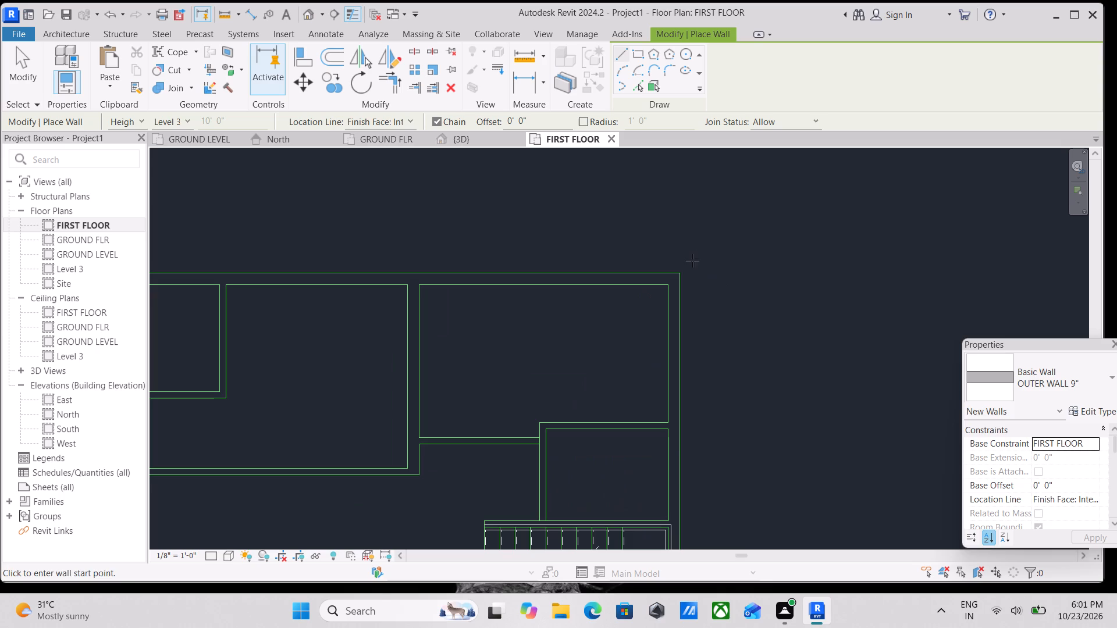
click(681, 274)
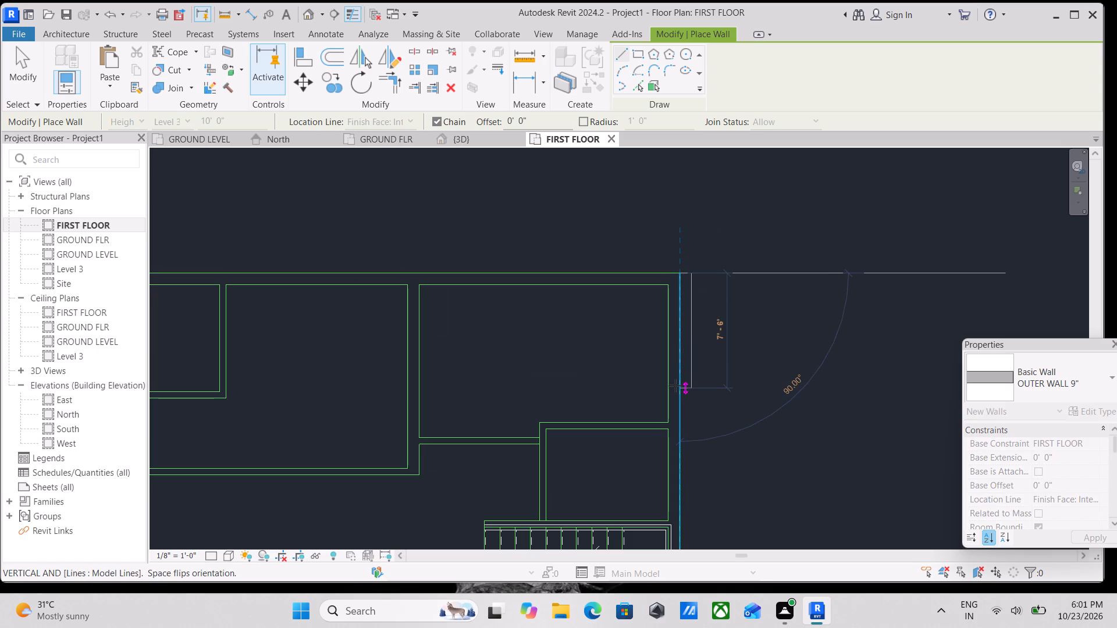
key(space)
scroll(681, 448, down, 2)
middle_drag(681, 448, 678, 438)
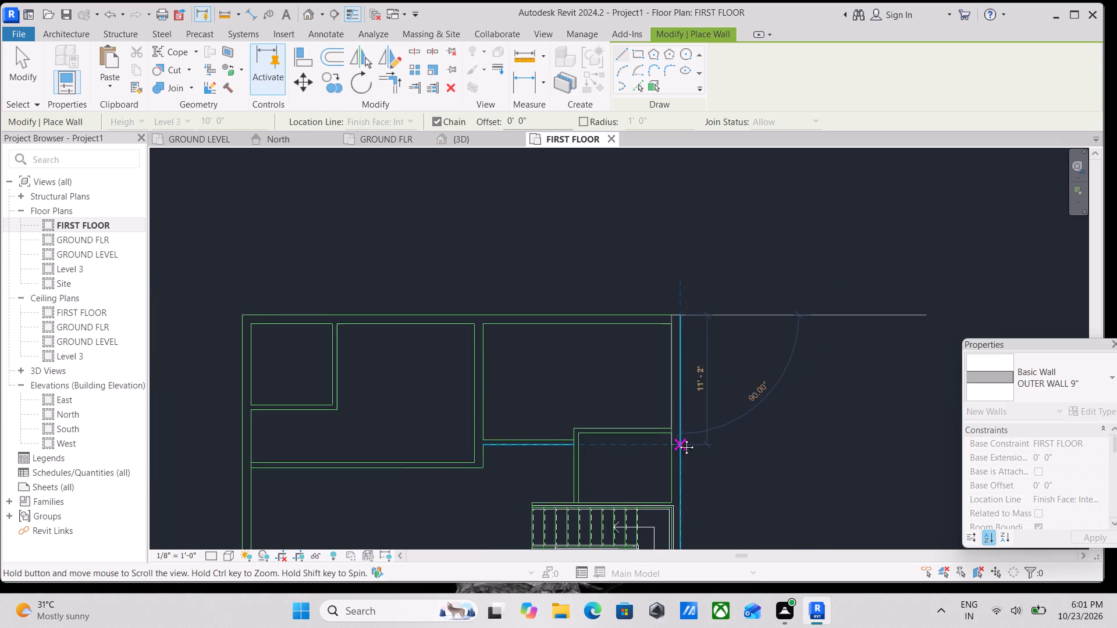
middle_drag(678, 438, 692, 141)
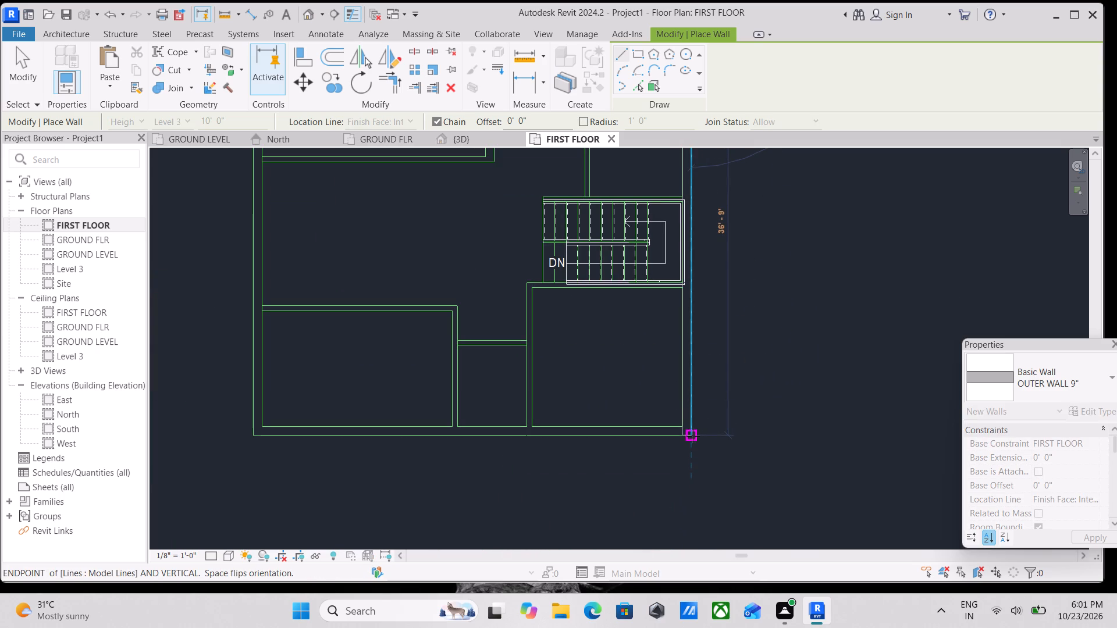
click(692, 438)
middle_drag(611, 440, 805, 404)
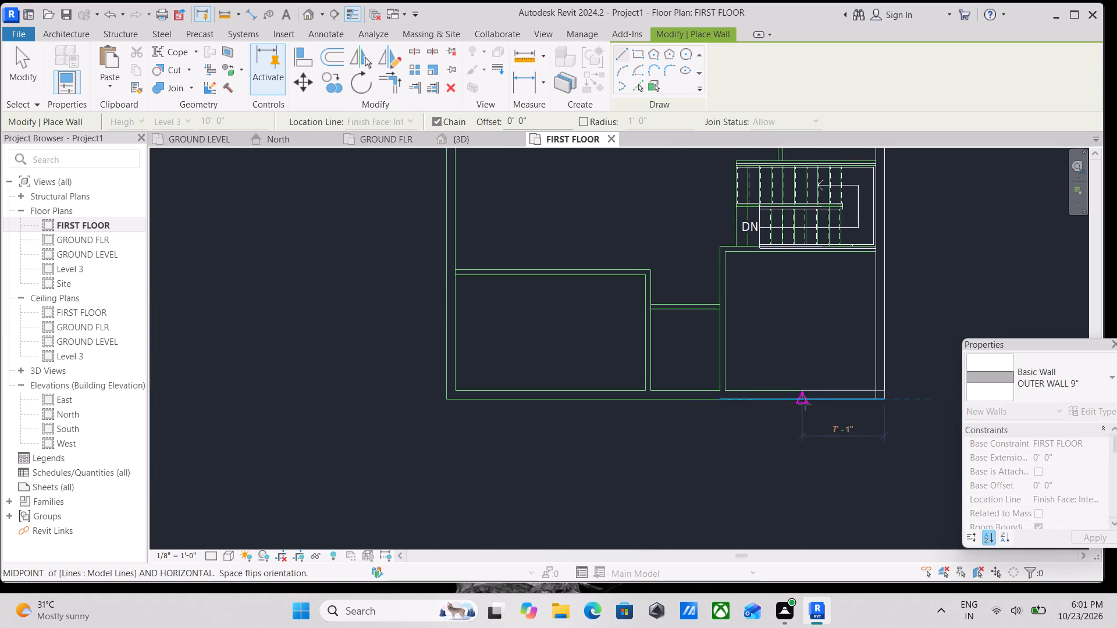
click(448, 400)
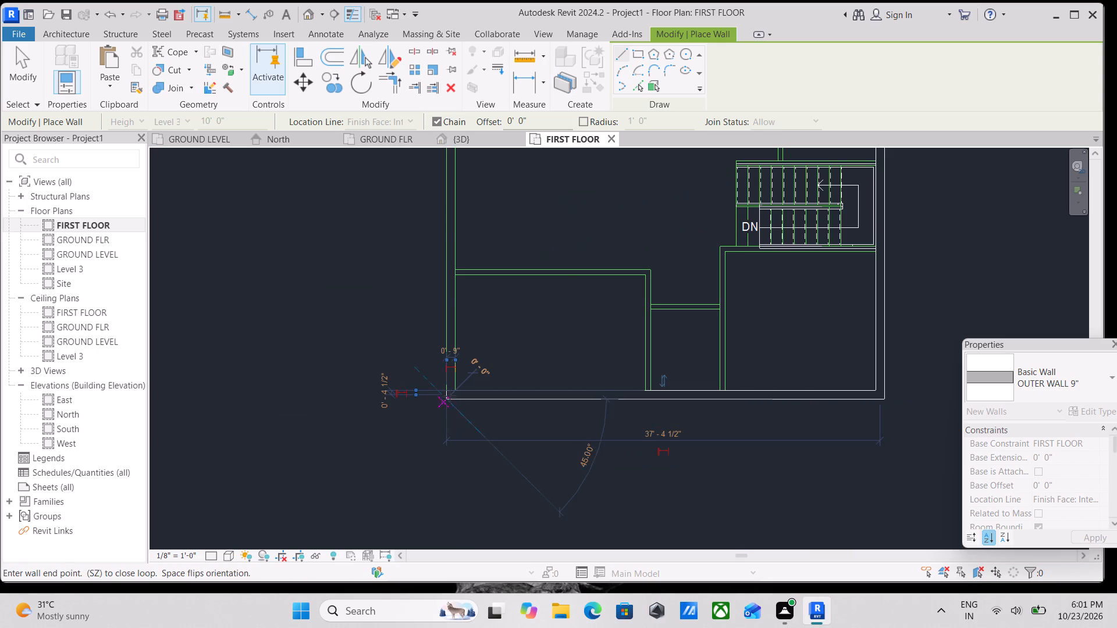
Continue the OUTER WALL 9" chain along the west and north outer lines to close the perimeter at the northeast corner.
scroll(453, 292, down, 2)
middle_drag(453, 292, 432, 466)
scroll(435, 277, down, 2)
middle_drag(435, 277, 428, 341)
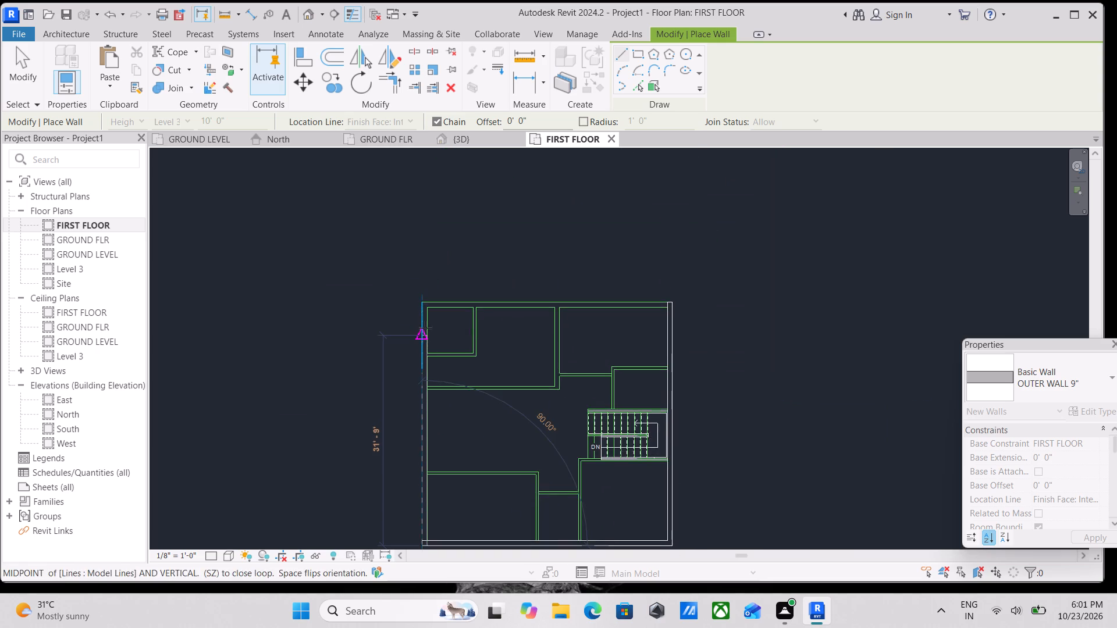
scroll(424, 326, up, 3)
click(422, 287)
scroll(605, 288, down, 1)
middle_drag(605, 288, 425, 315)
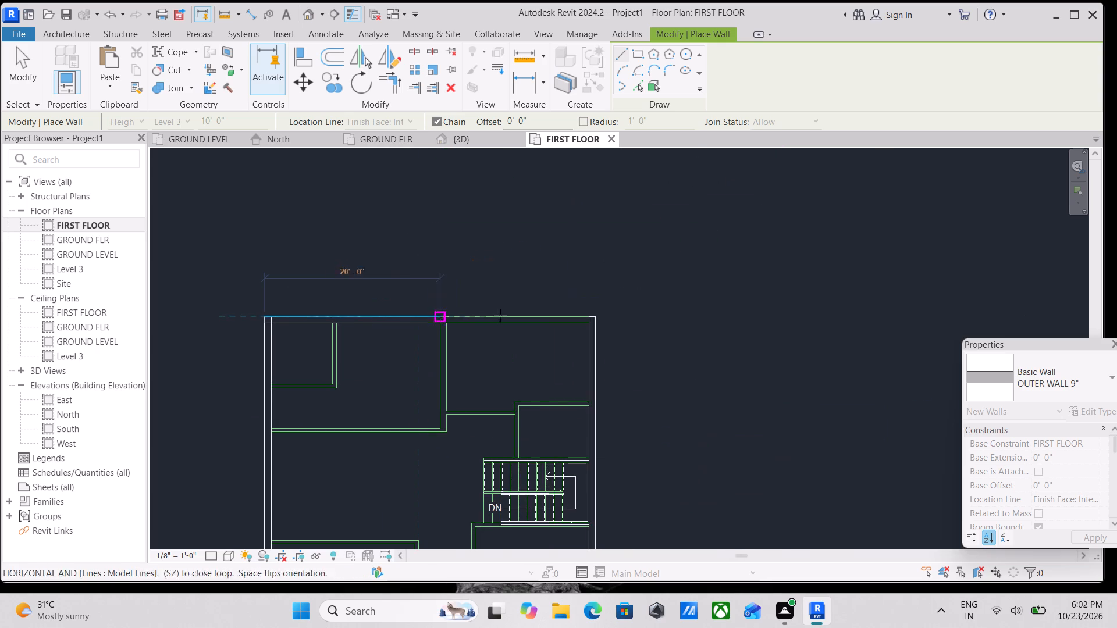
click(594, 317)
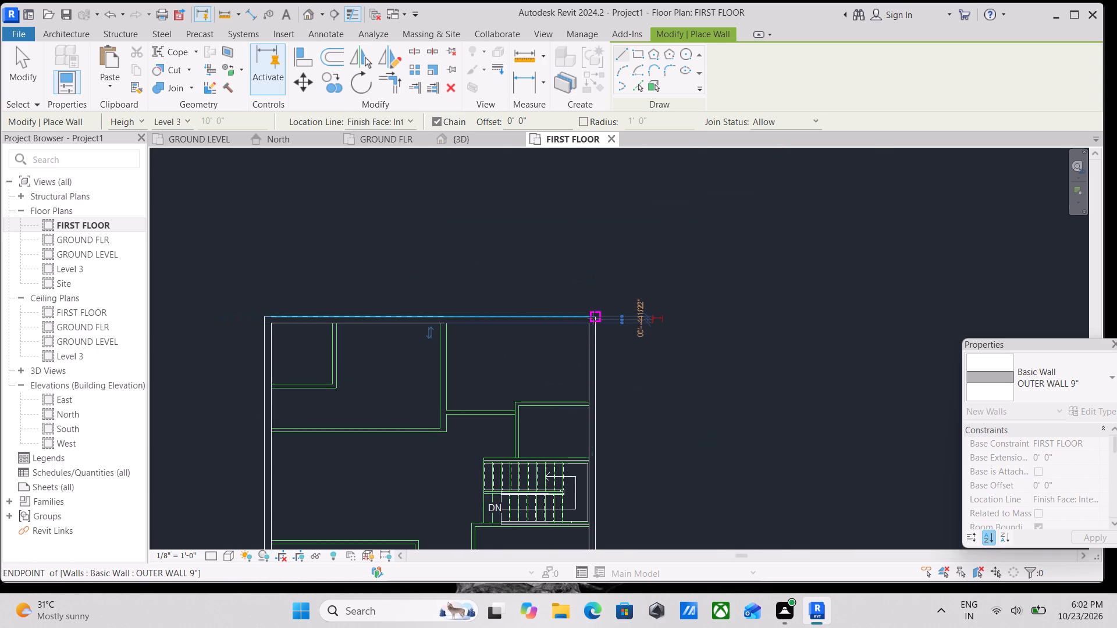
key(Escape)
Build an OUTER WALL 9" partition from the north wall down the layout lines between the northwest and northeast rooms.
scroll(394, 328, down, 3)
middle_drag(398, 325, 454, 306)
scroll(475, 299, up, 2)
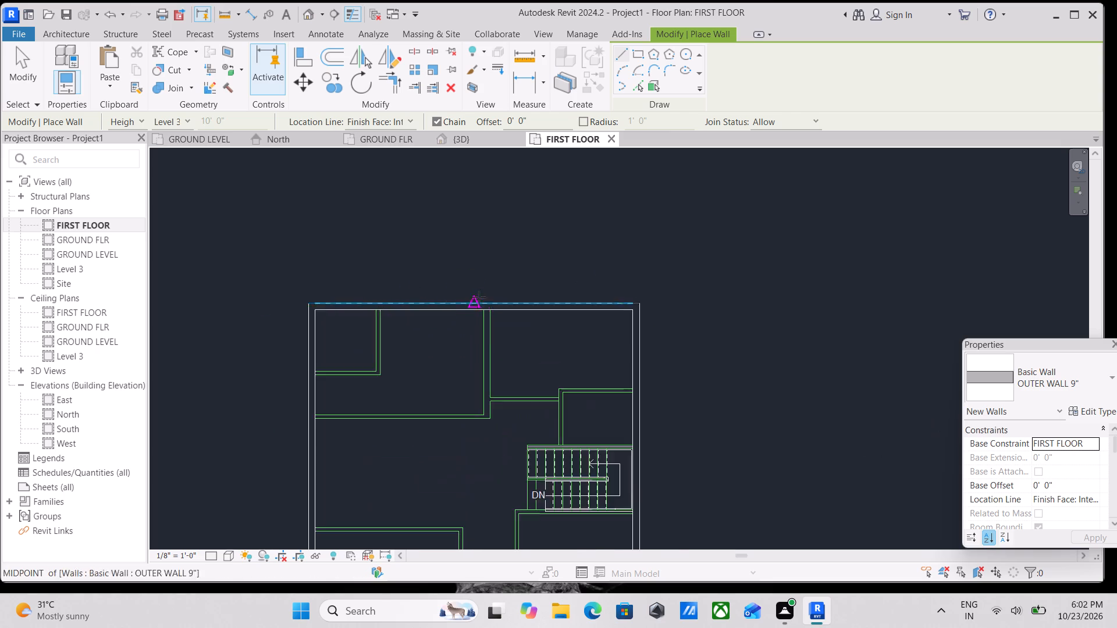
scroll(479, 297, up, 3)
click(486, 316)
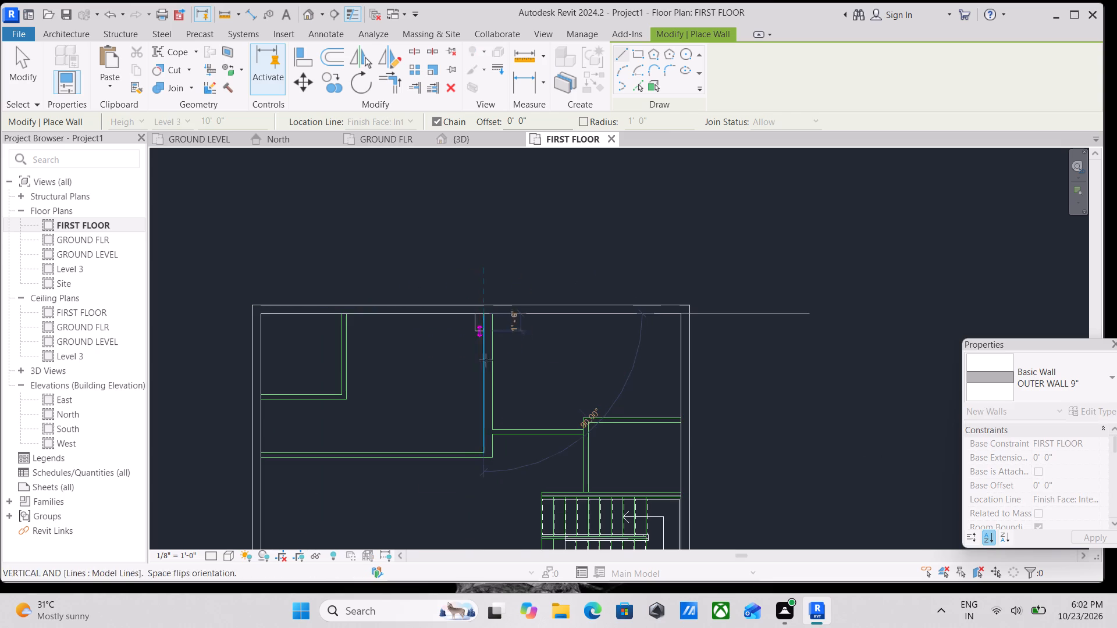
key(space)
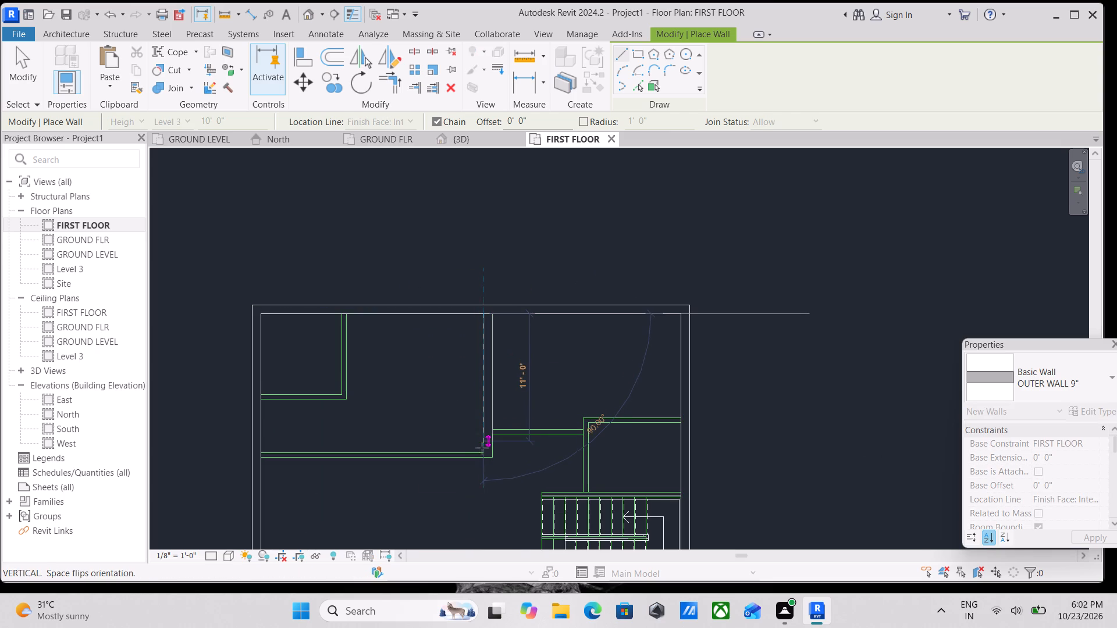
click(483, 455)
key(Escape)
Build INNER WALL 5" walls along the south and east sides of the small northwest room, each 7'-0" long inside.
scroll(405, 330, down, 3)
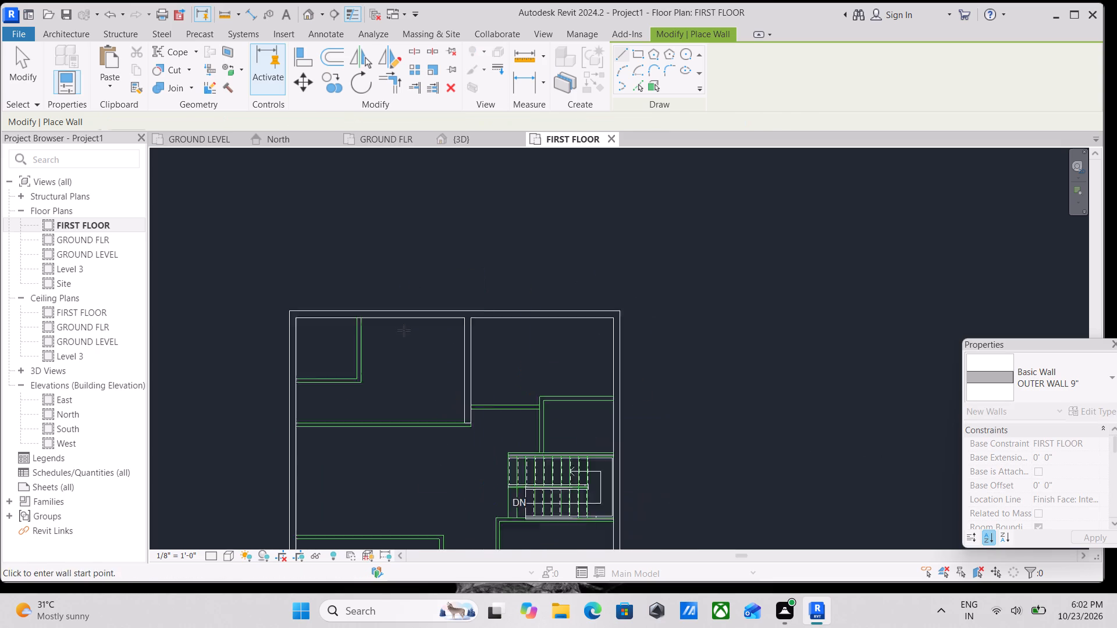
middle_drag(407, 328, 494, 294)
click(1100, 395)
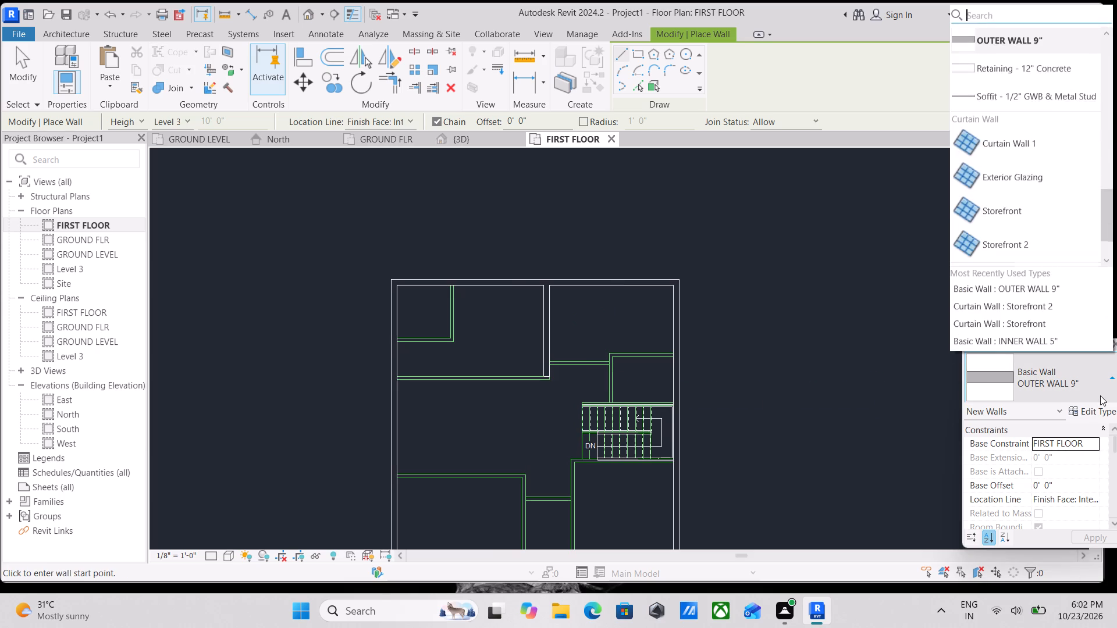
scroll(980, 85, up, 2)
scroll(1022, 197, up, 2)
click(1026, 202)
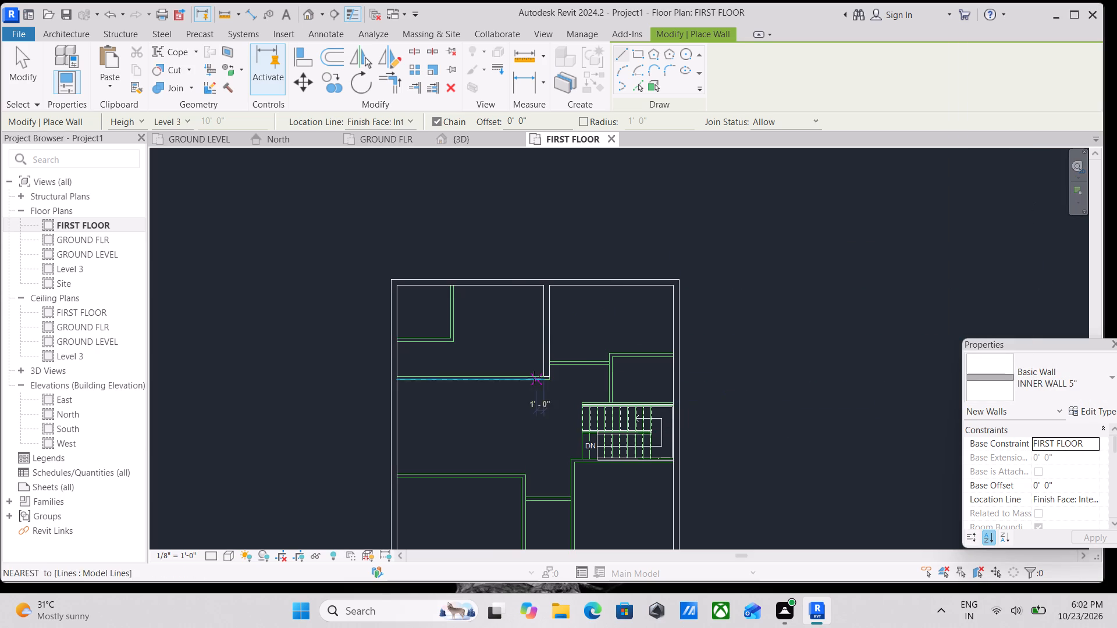
scroll(419, 335, up, 13)
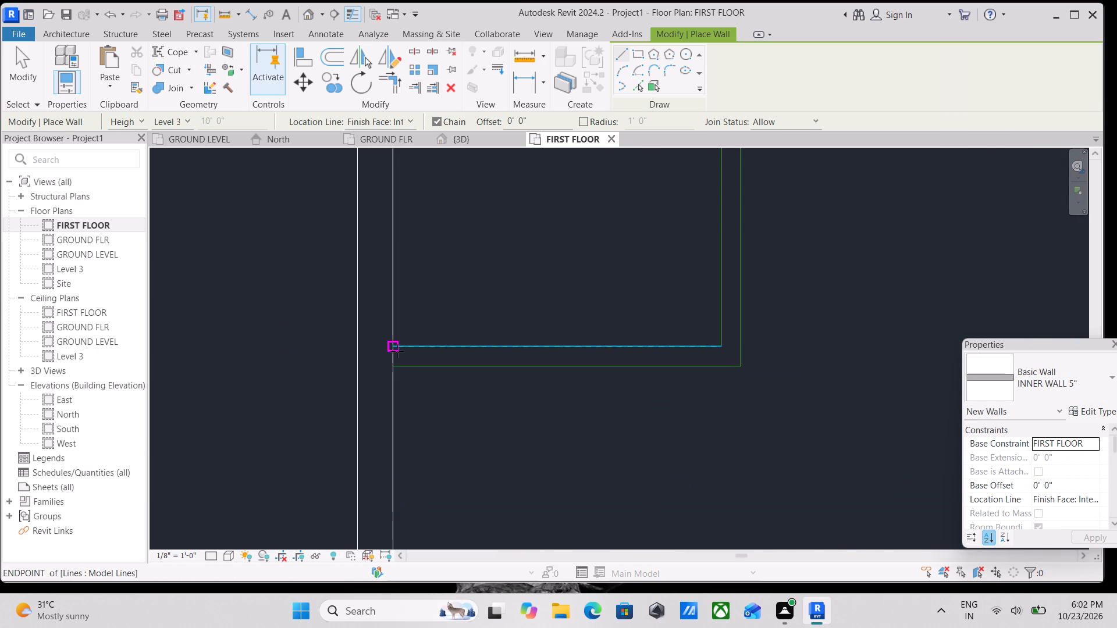
click(396, 351)
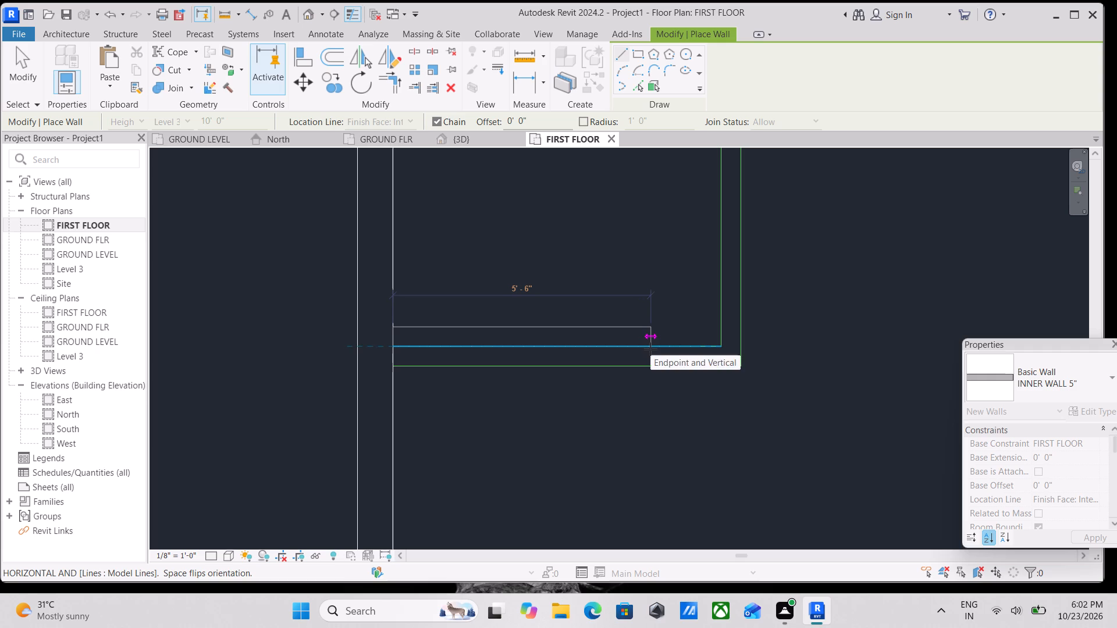
key(space)
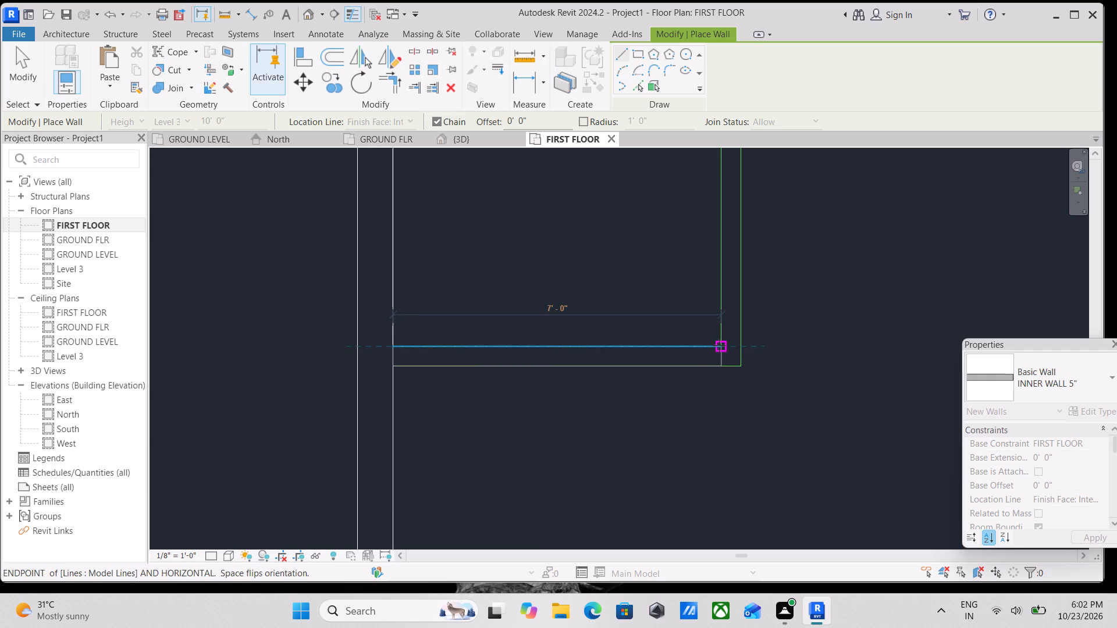
click(719, 345)
scroll(725, 267, down, 2)
middle_drag(725, 267, 698, 477)
scroll(685, 350, down, 2)
middle_drag(685, 350, 682, 387)
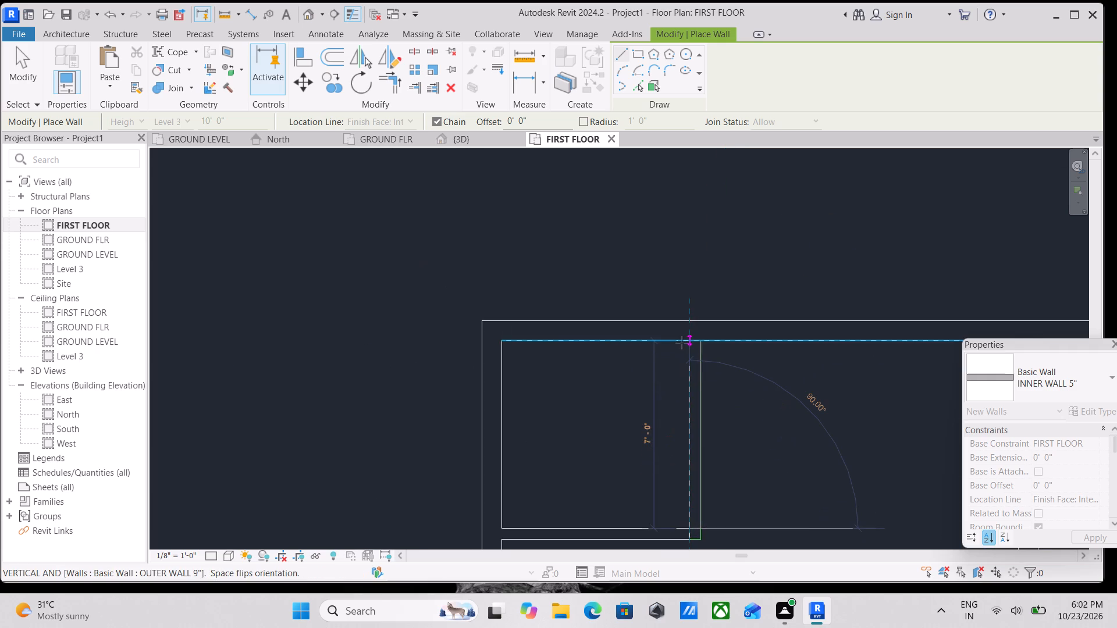
click(689, 338)
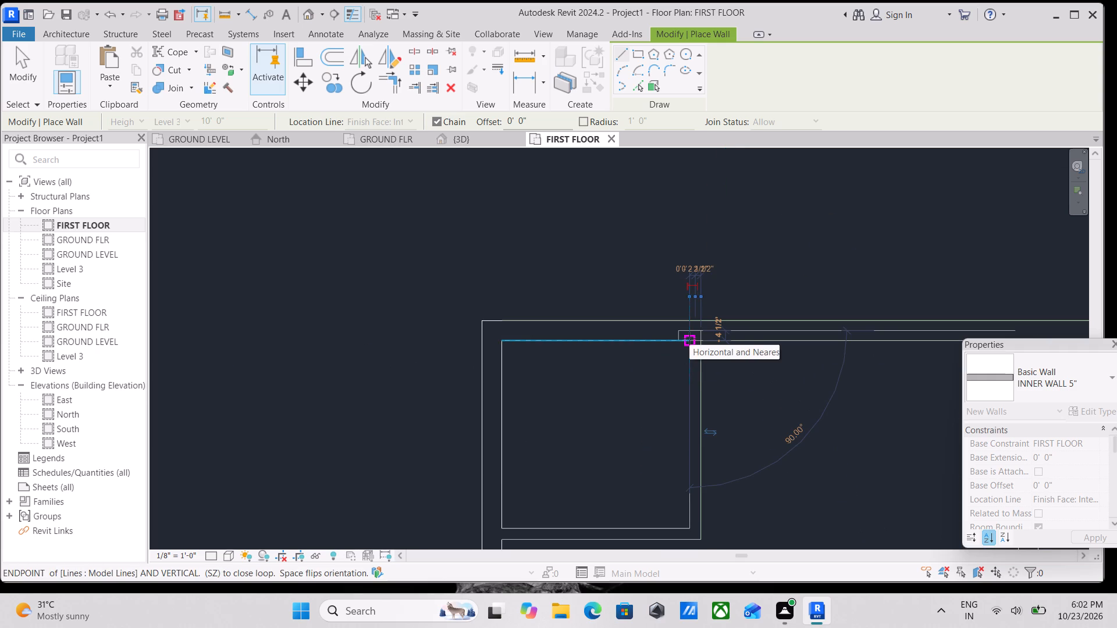
key(Escape)
Build a 20'-0" INNER WALL 5" wall along the northwest room's south line, from the west wall to the 9" partition's east face.
scroll(695, 338, down, 7)
middle_drag(757, 394, 692, 297)
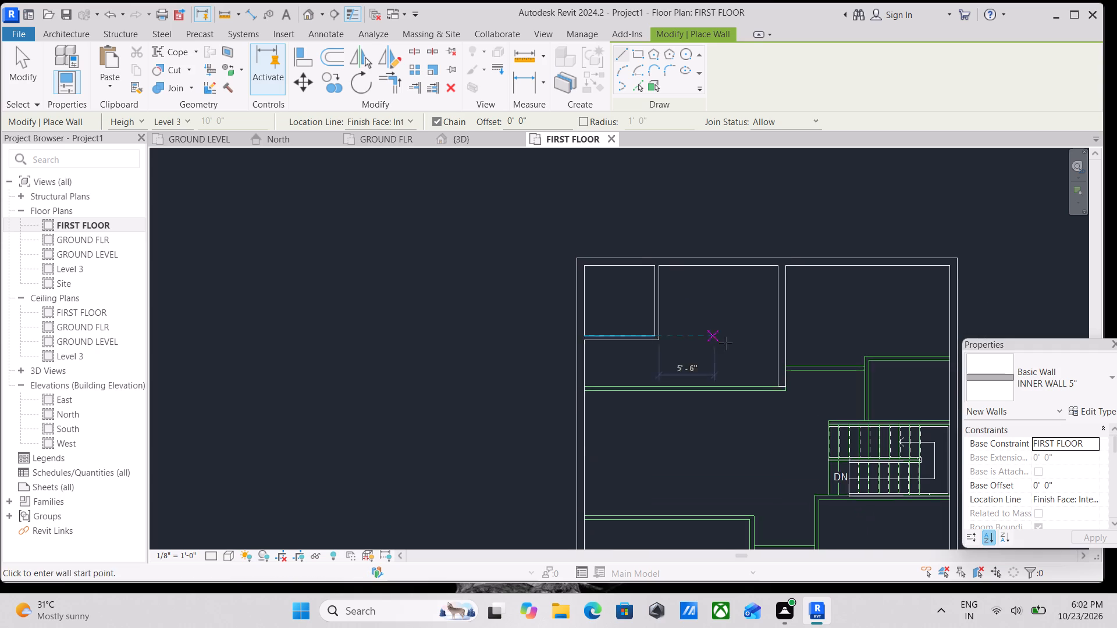
scroll(811, 395, up, 3)
scroll(446, 370, up, 3)
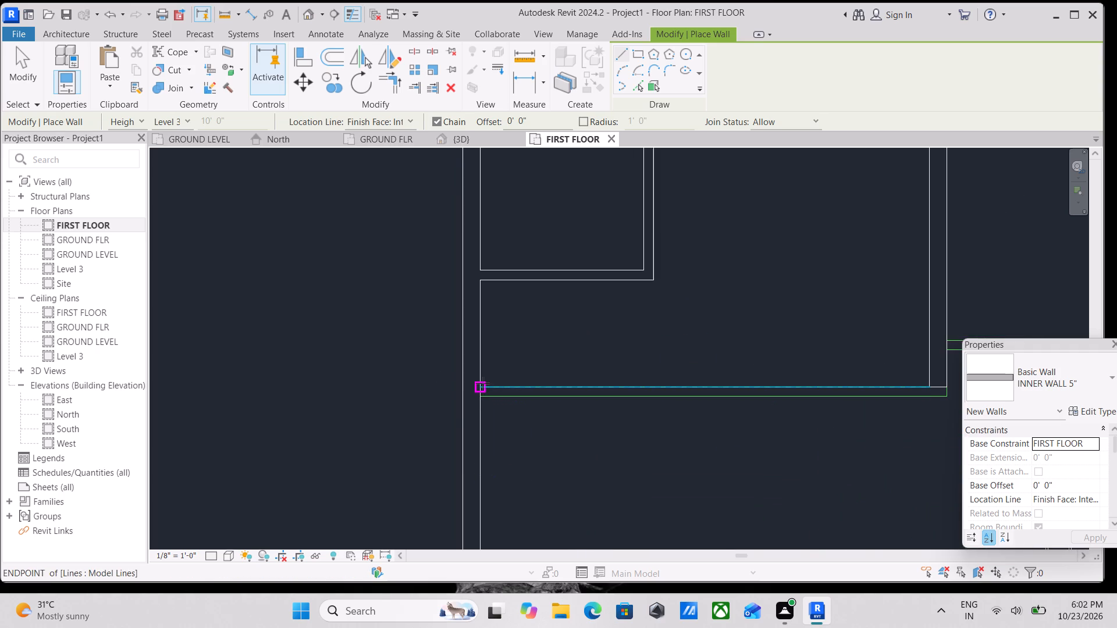
click(479, 384)
middle_drag(794, 375, 500, 366)
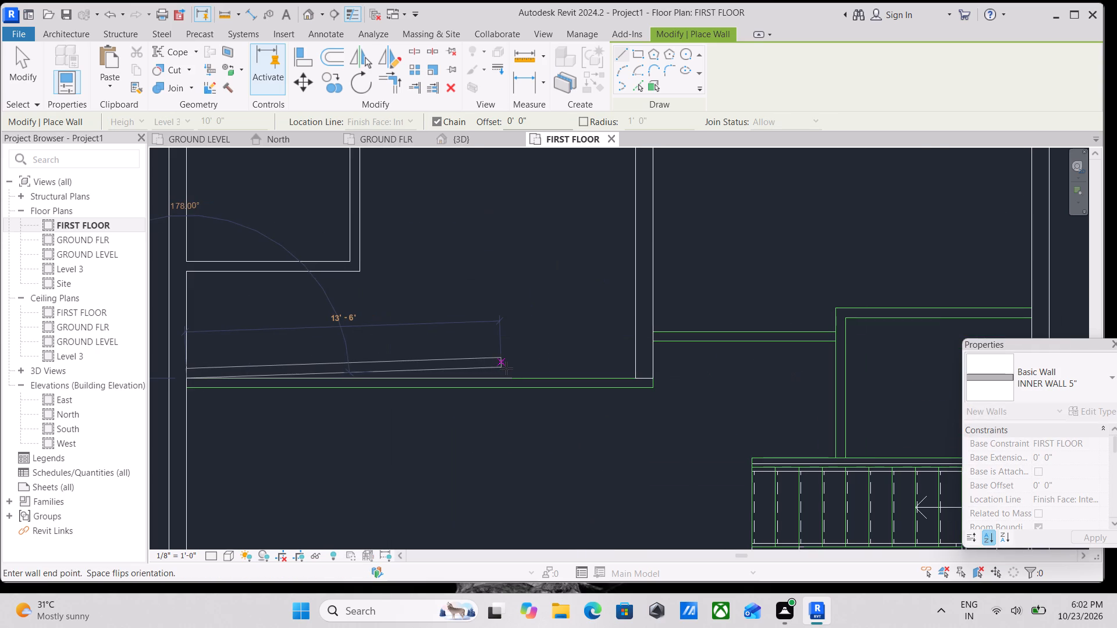
key(space)
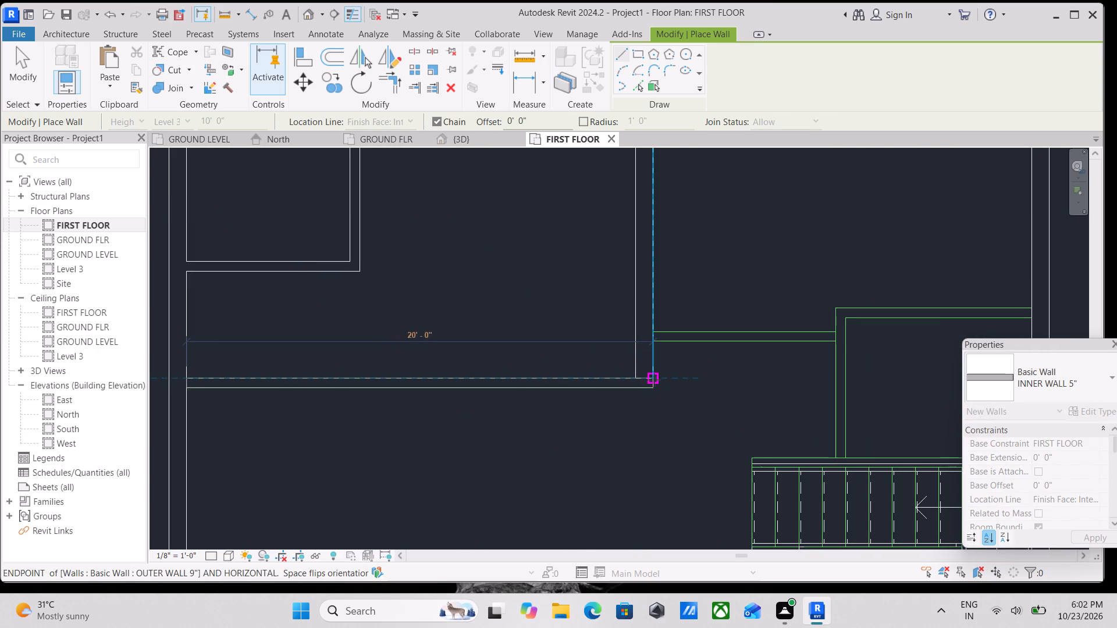
click(654, 380)
key(Escape)
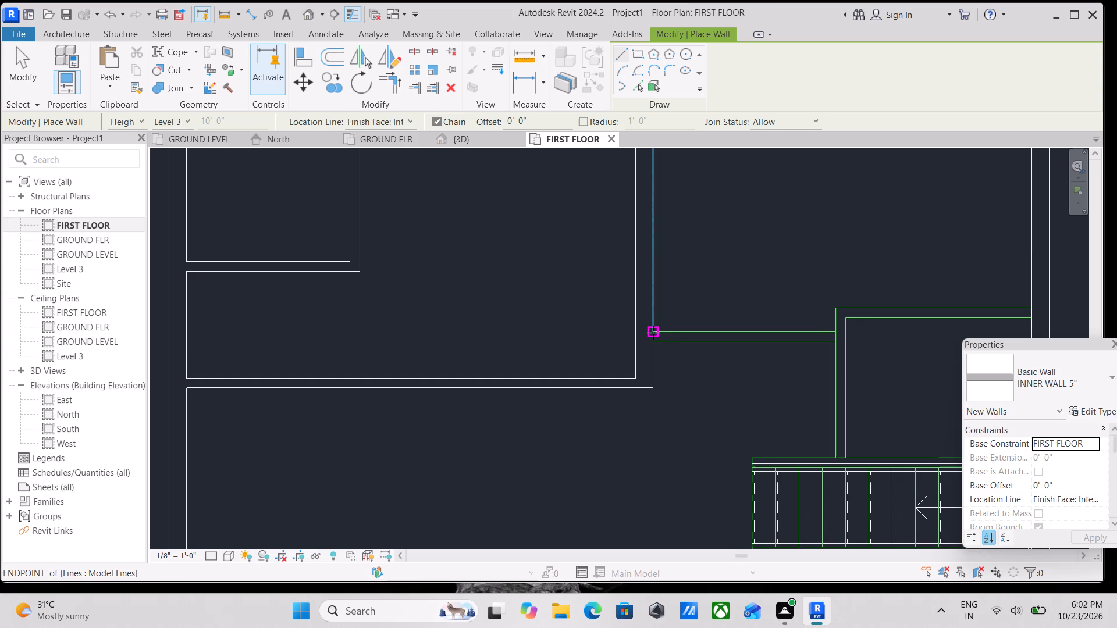
Build an INNER WALL 5" wall along the northeast room's south line, from the 9" partition to the small room above the stair.
click(653, 333)
middle_drag(809, 332, 693, 332)
key(space)
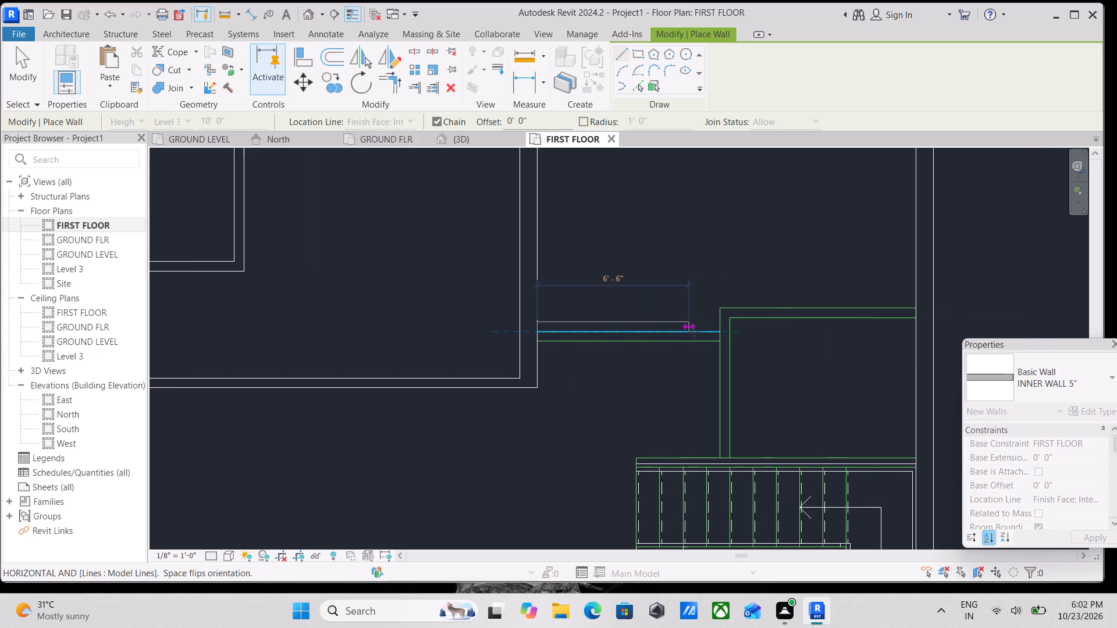
click(721, 333)
key(Escape)
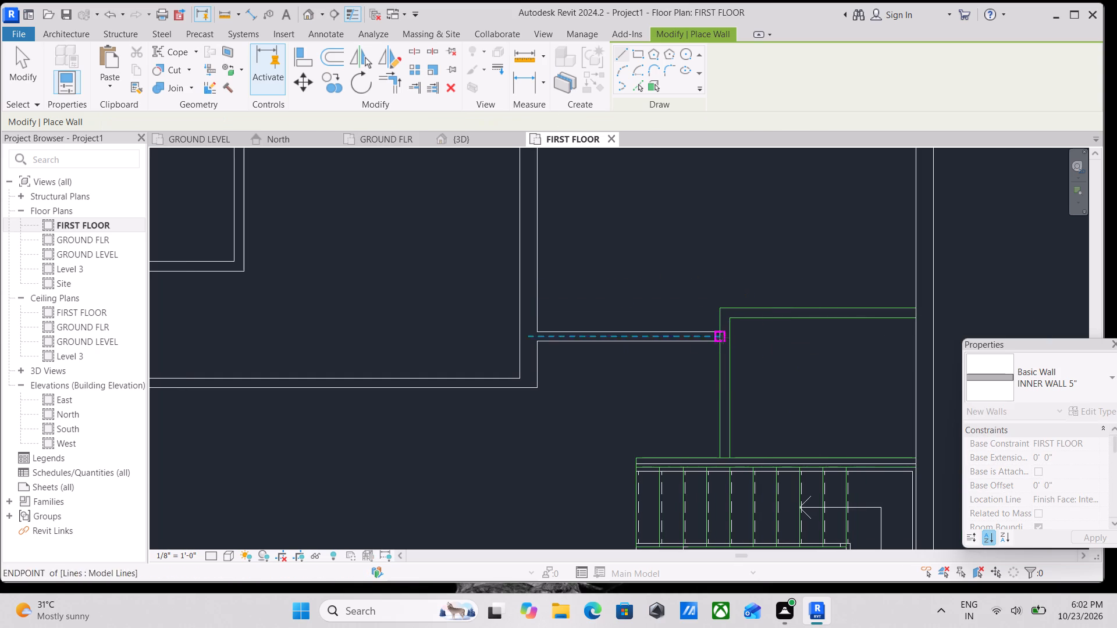
Build INNER WALL 5" walls along the north and west sides of the small room north of the stair, ending at the stair's north line.
click(918, 306)
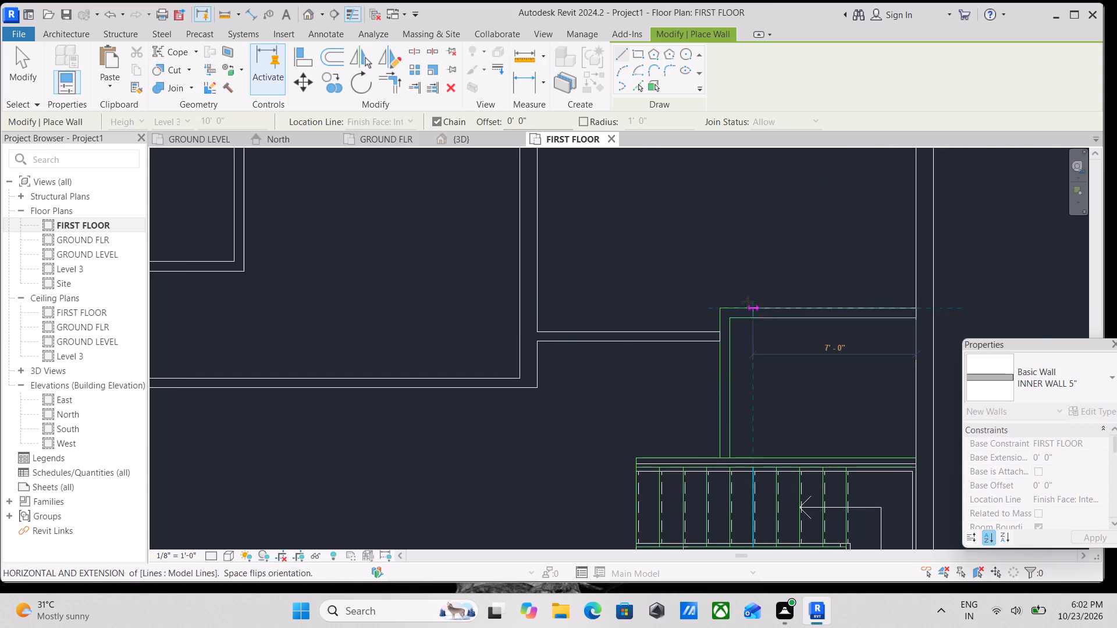
click(721, 306)
middle_drag(727, 384, 735, 340)
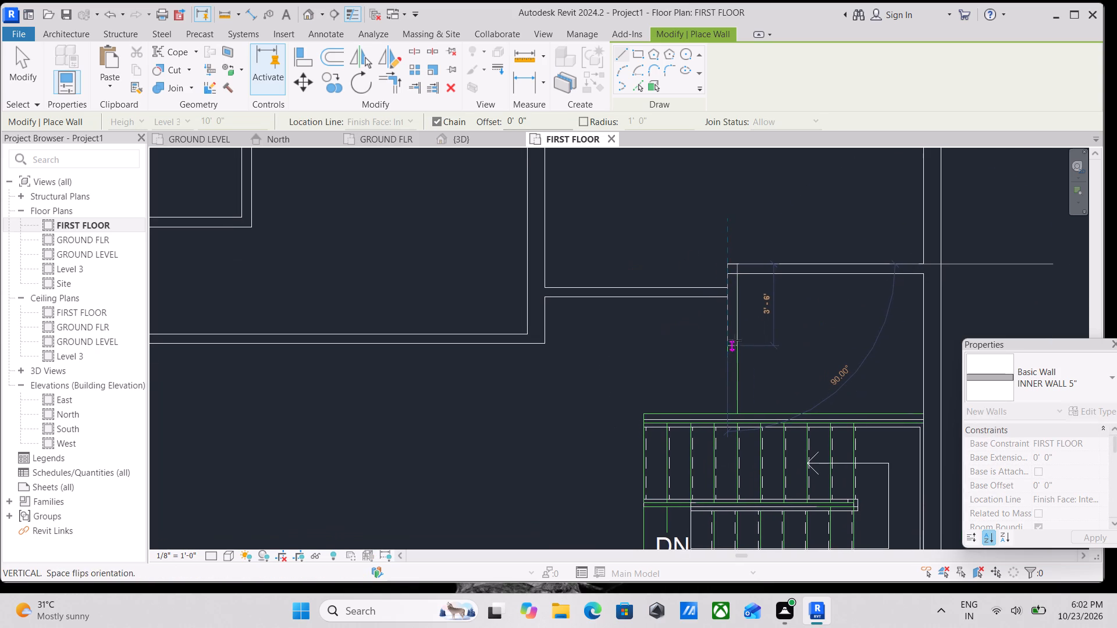
click(729, 412)
key(Escape)
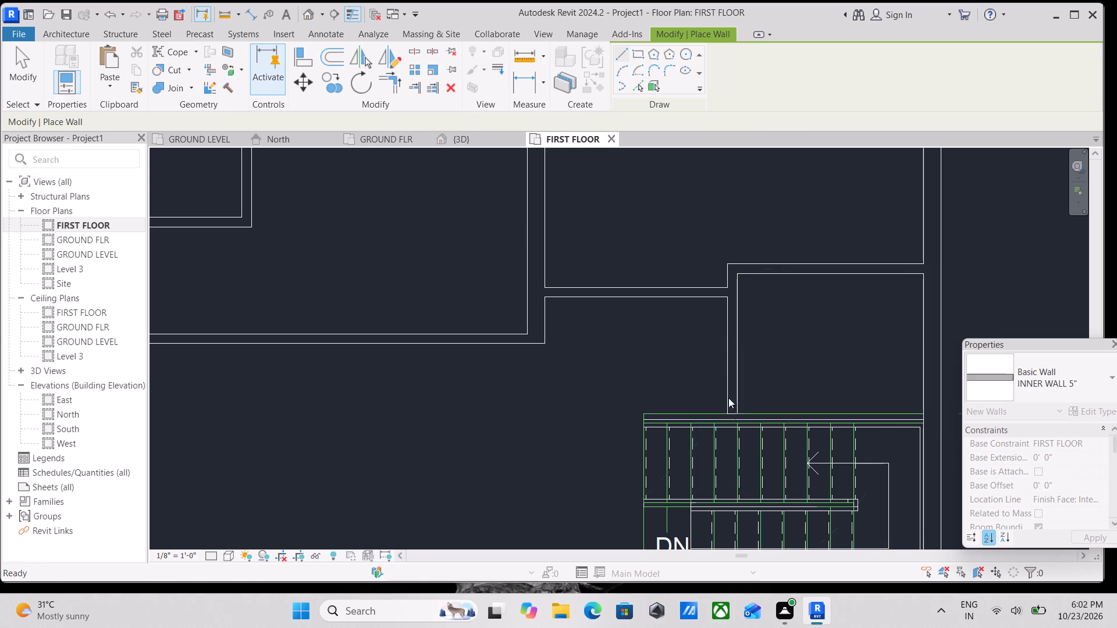
Build INNER WALL 5" walls along the southeast room's west and north sides, from the south outer wall to the east outer wall.
scroll(674, 333, down, 7)
middle_drag(609, 353, 711, 295)
middle_drag(562, 404, 576, 390)
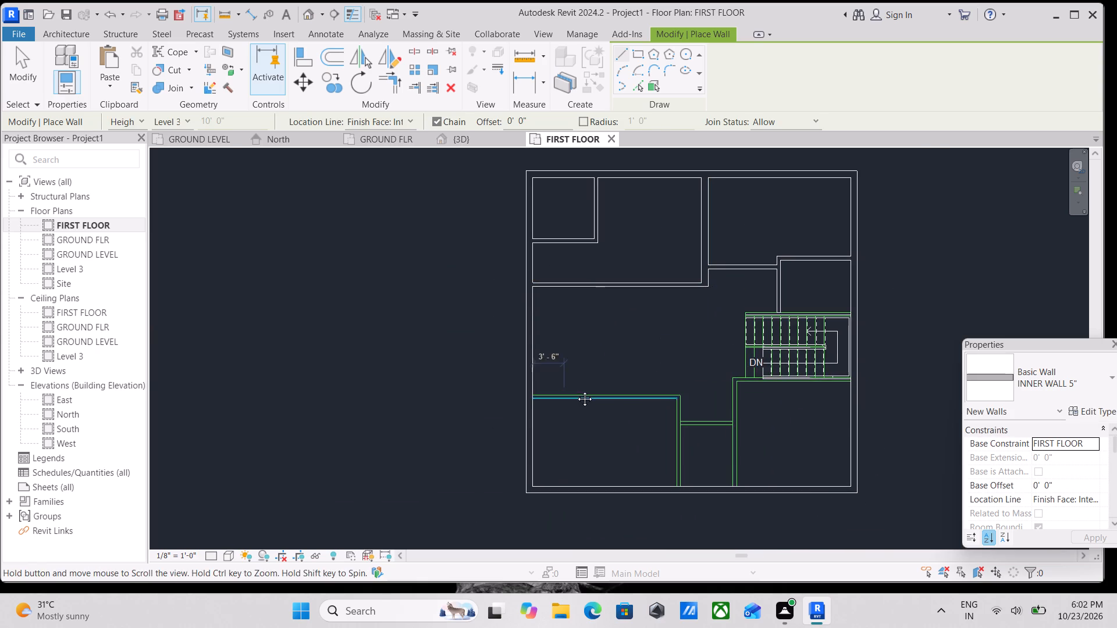
middle_drag(576, 390, 632, 342)
scroll(850, 392, up, 3)
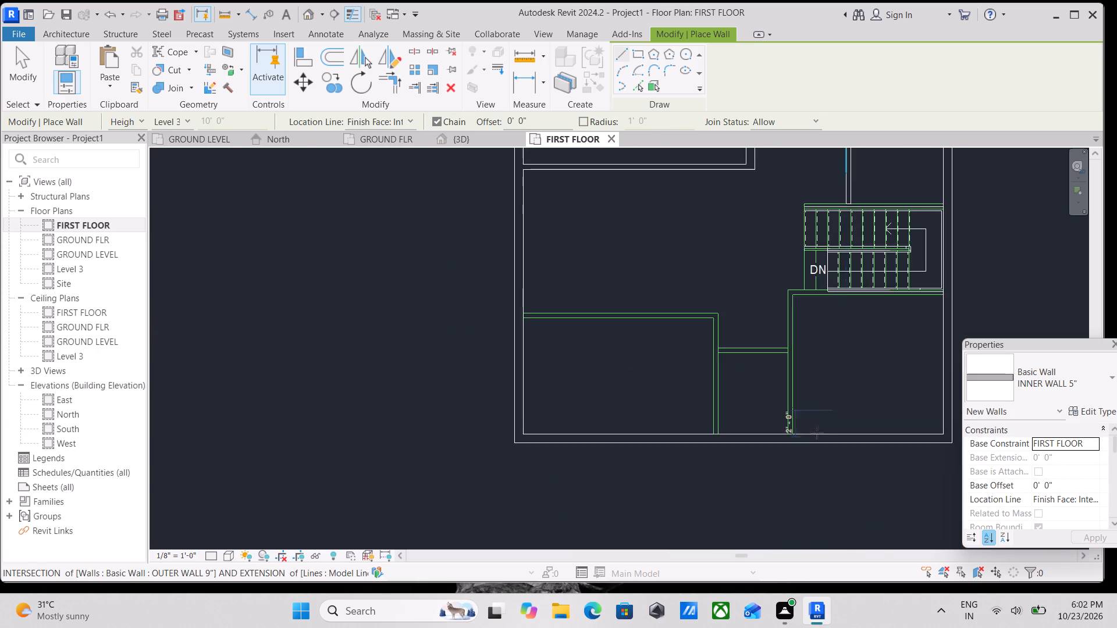
scroll(799, 445, up, 3)
click(781, 431)
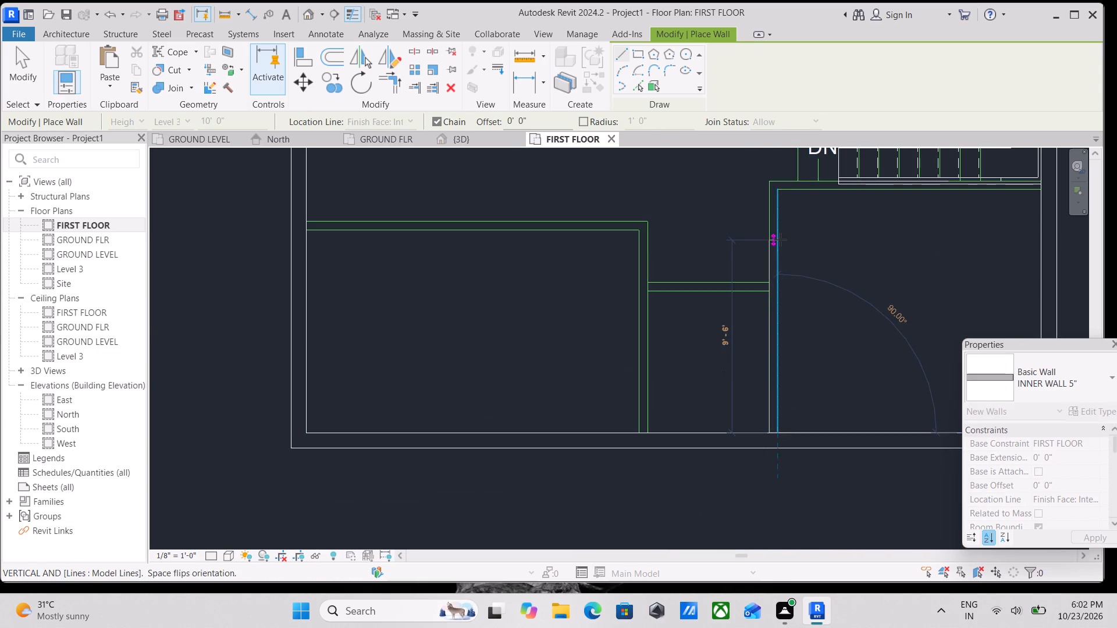
middle_drag(780, 240, 774, 377)
click(776, 327)
middle_drag(954, 336, 788, 333)
click(871, 319)
middle_drag(634, 342, 793, 303)
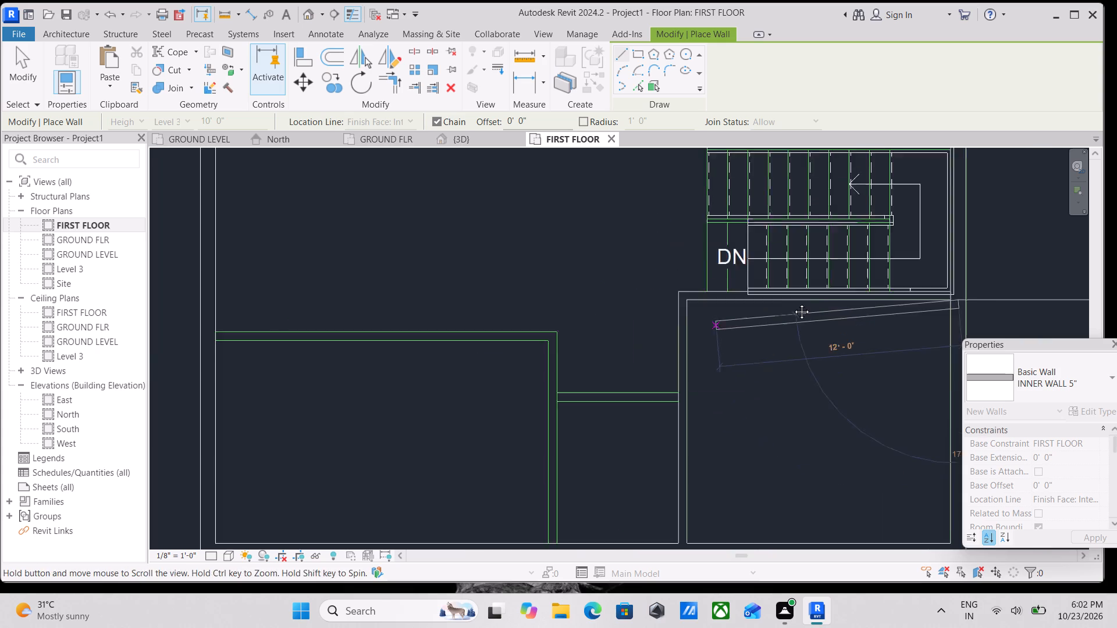
middle_drag(793, 303, 796, 301)
key(Escape)
Build INNER WALL 5" walls along the southwest room's north side, 16'-5" long, and its east side, 10'-0" long, ending at the south outer wall.
middle_drag(464, 311, 741, 233)
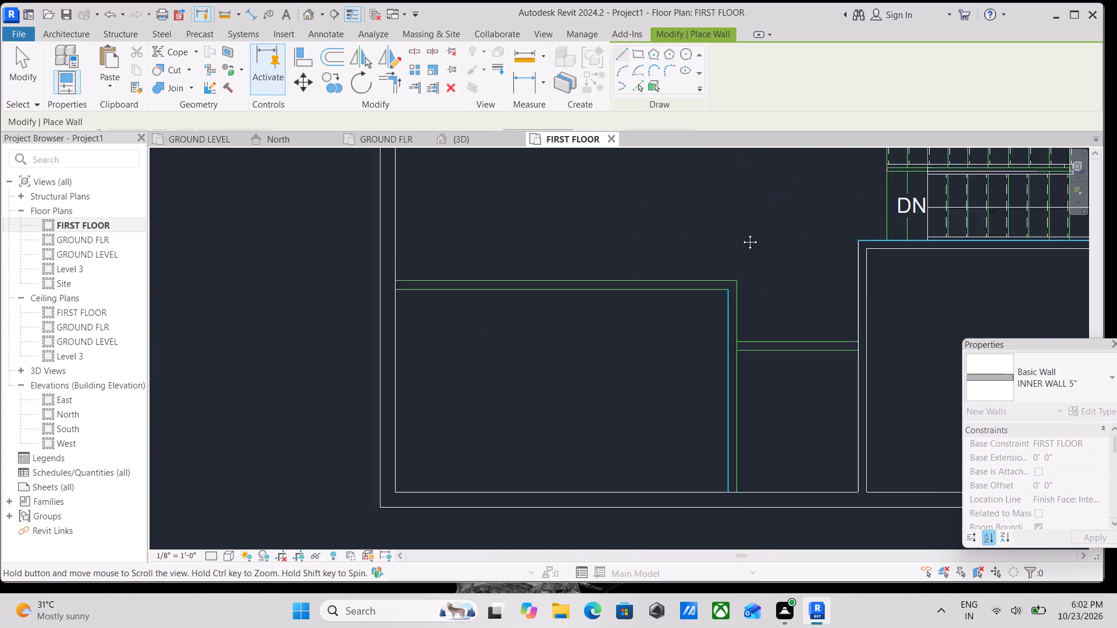
middle_drag(741, 233, 742, 233)
scroll(514, 255, down, 2)
middle_drag(514, 255, 757, 308)
scroll(673, 326, up, 3)
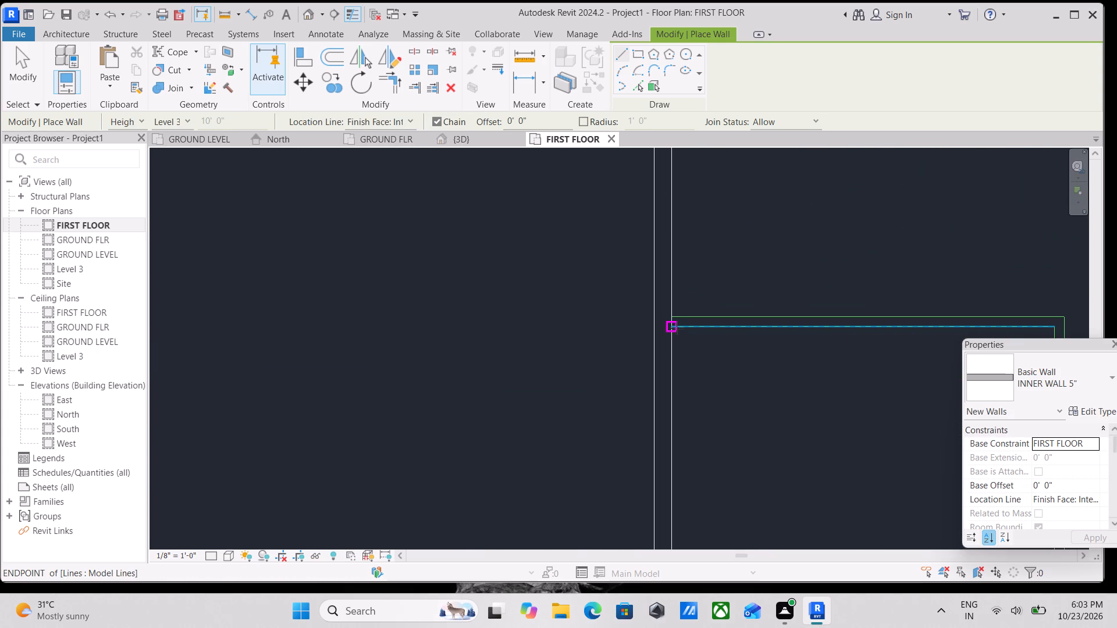
click(677, 328)
middle_drag(858, 344, 560, 324)
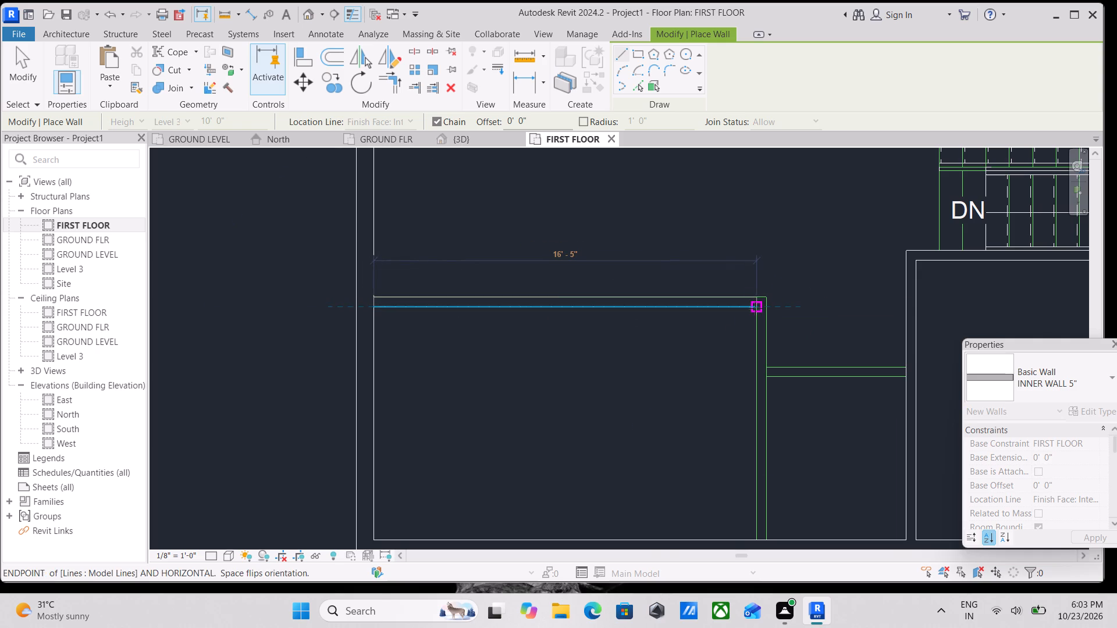
click(755, 308)
scroll(763, 372, down, 1)
middle_drag(763, 372, 763, 298)
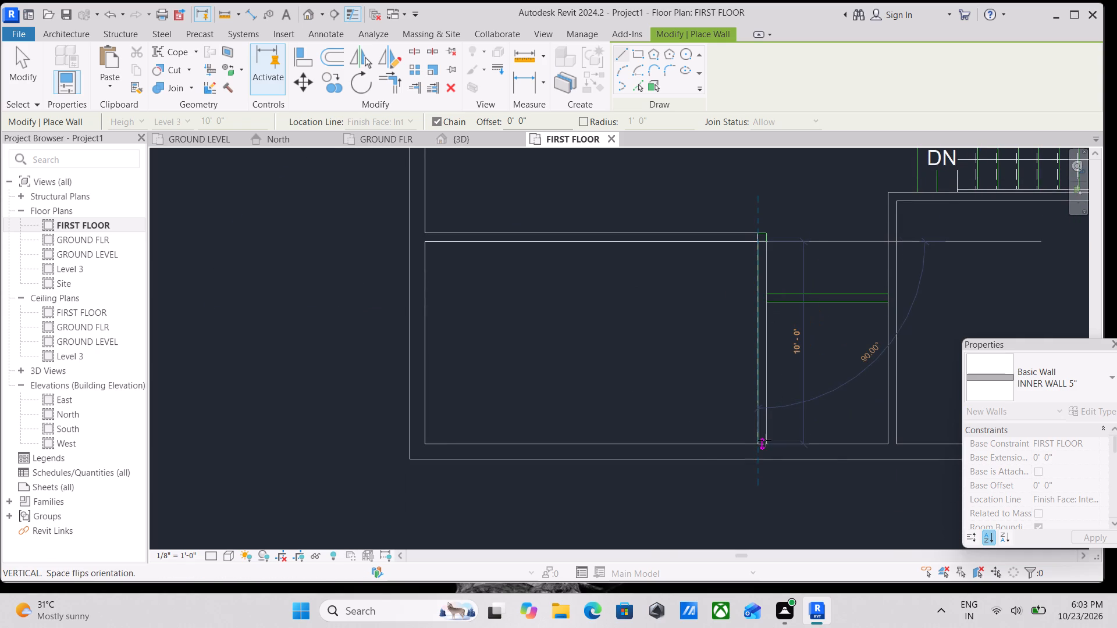
click(759, 440)
key(Escape)
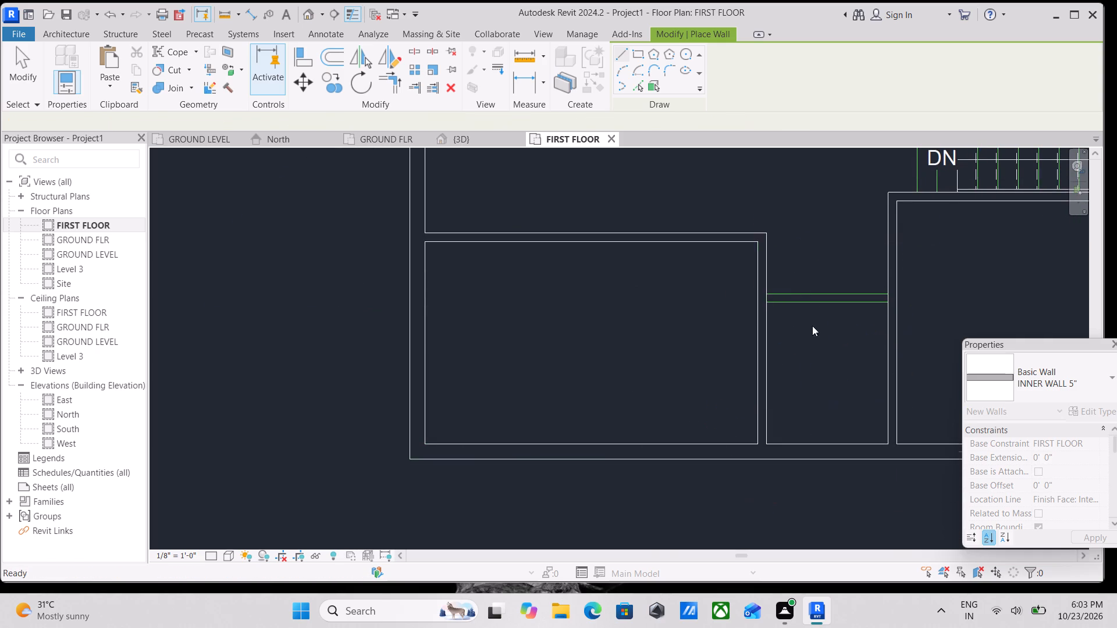
Build an INNER WALL 5" wall along the layout line between the southwest and southeast rooms, flipped onto the layout strip.
scroll(817, 307, down, 1)
middle_drag(817, 307, 713, 360)
scroll(650, 338, up, 6)
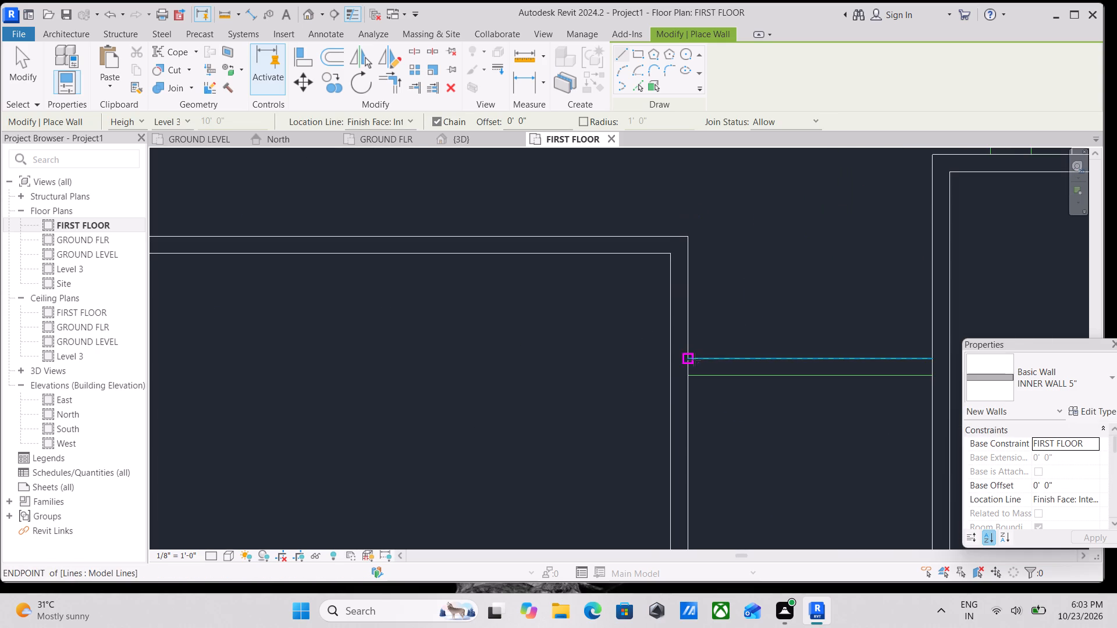
click(690, 359)
middle_drag(825, 360, 580, 355)
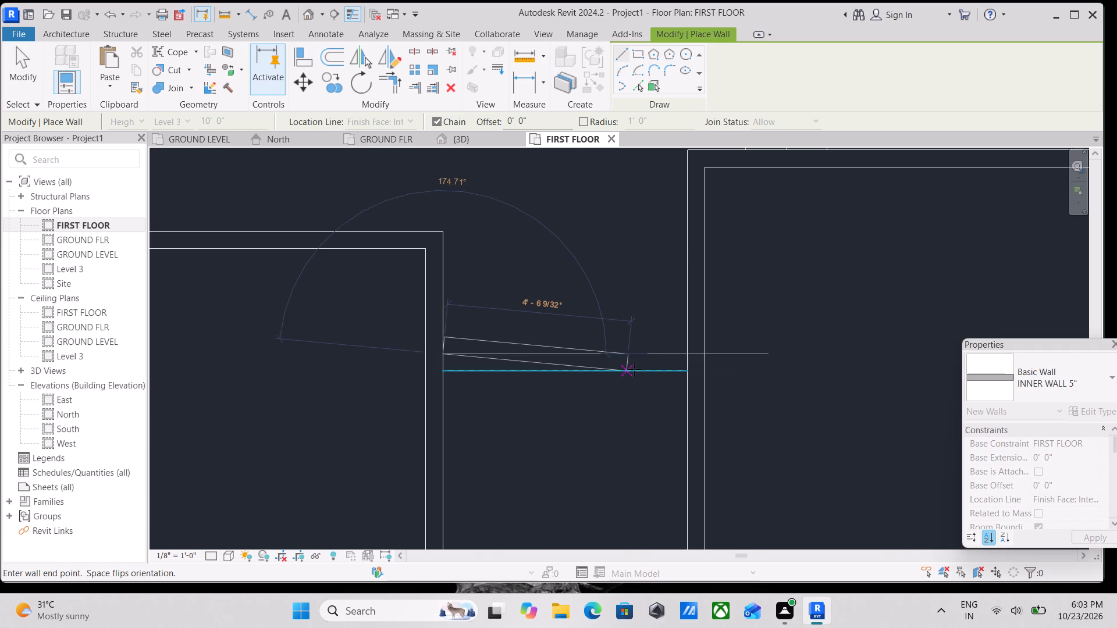
key(space)
click(686, 351)
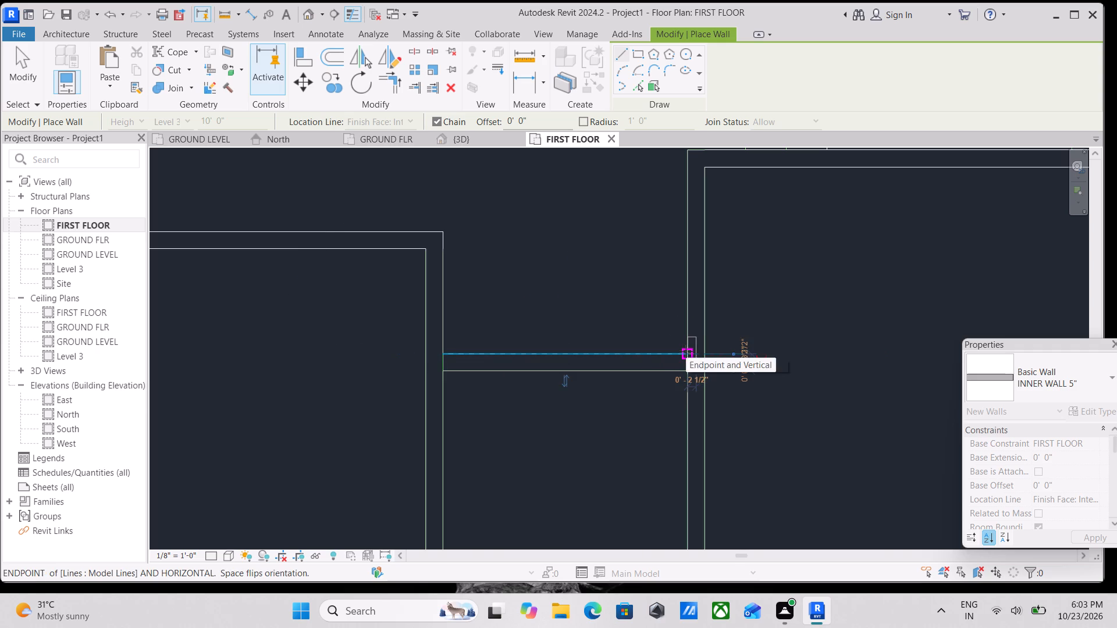
key(Escape)
Examine the first-floor wall layout in plan and in the 3D view.
scroll(686, 351, down, 13)
middle_drag(656, 315, 641, 448)
scroll(641, 448, down, 1)
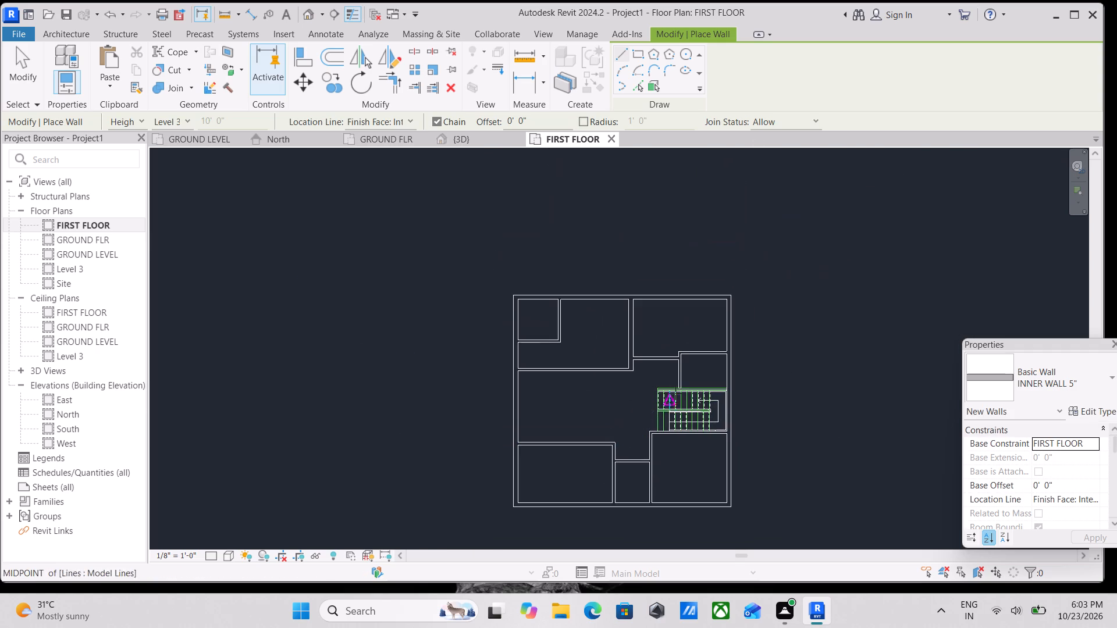
scroll(764, 427, up, 4)
scroll(539, 381, up, 3)
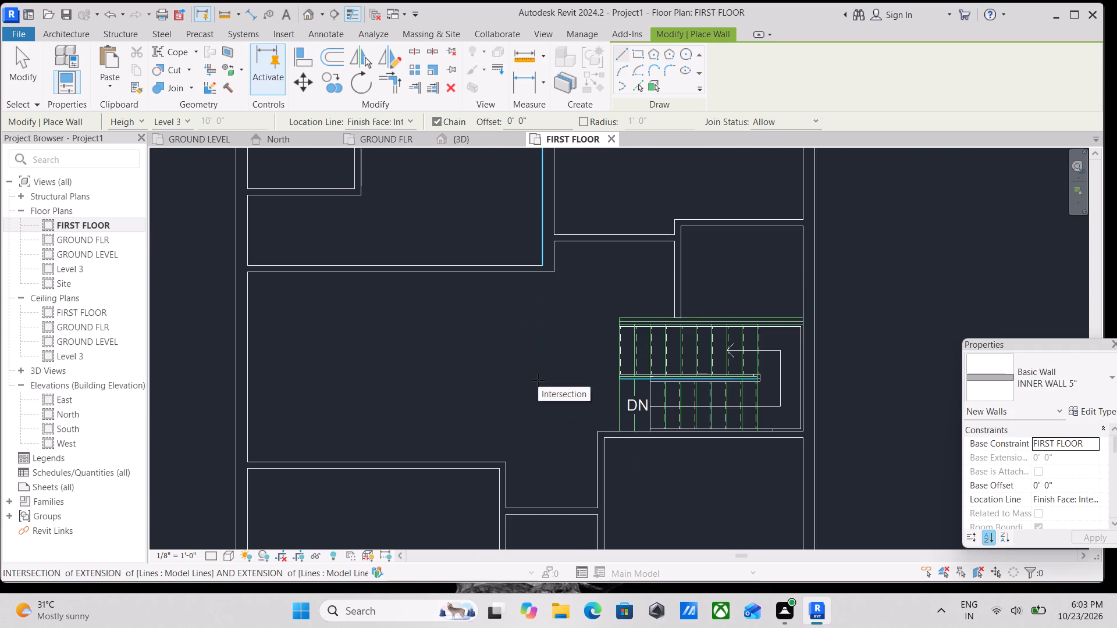
scroll(538, 380, down, 7)
middle_click(538, 380)
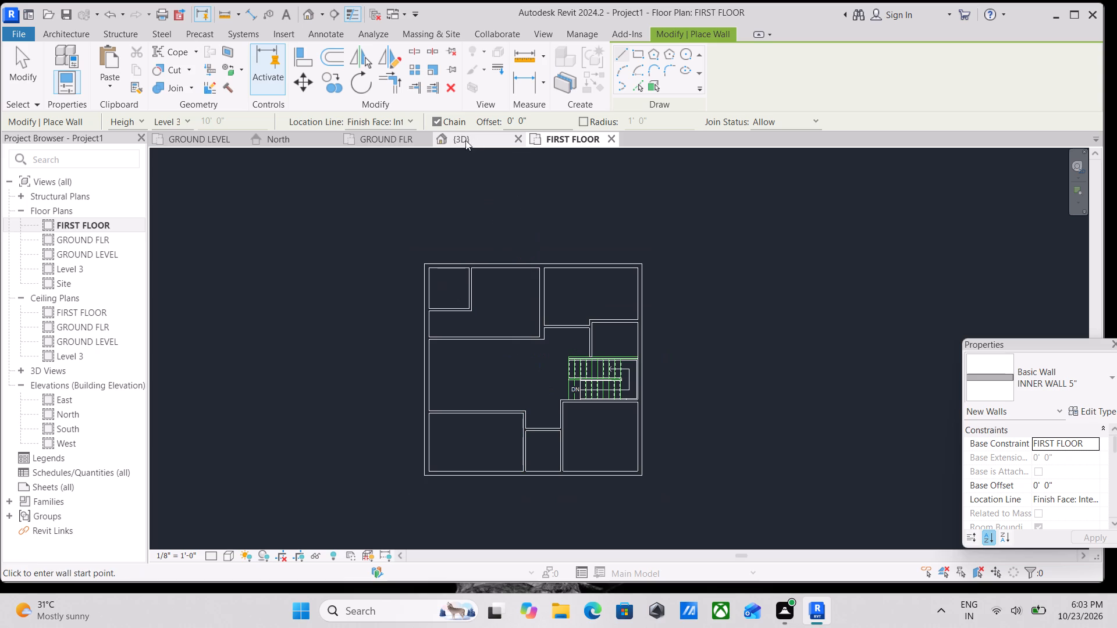
click(459, 138)
scroll(659, 452, down, 3)
key(Escape)
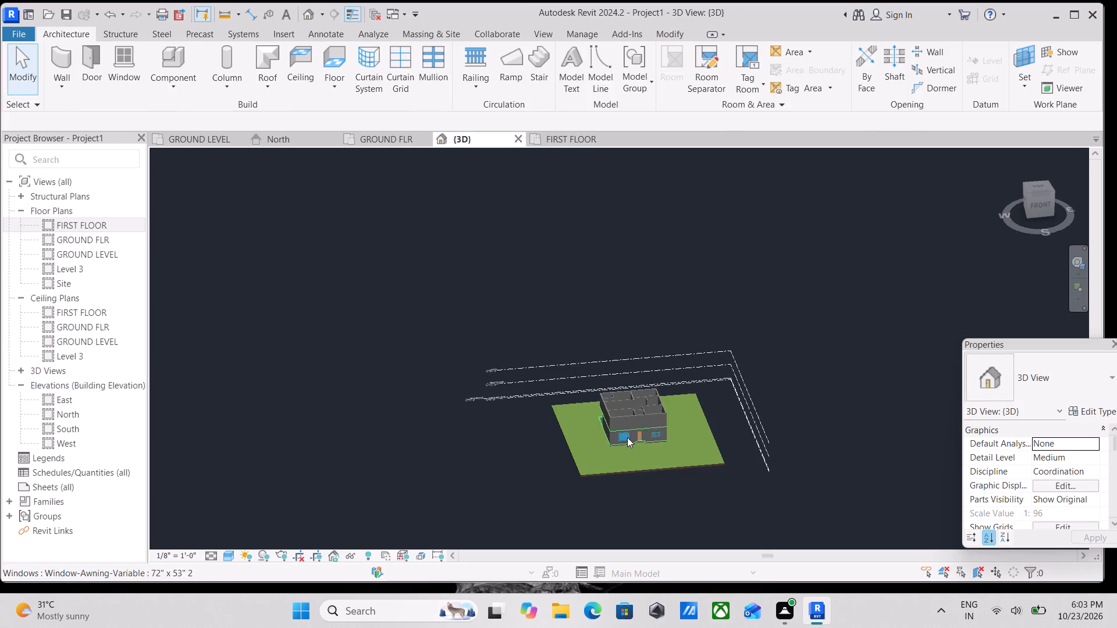
key(Escape)
scroll(627, 436, up, 5)
shift+middle_drag(639, 443, 884, 353)
shift+middle_drag(716, 412, 416, 545)
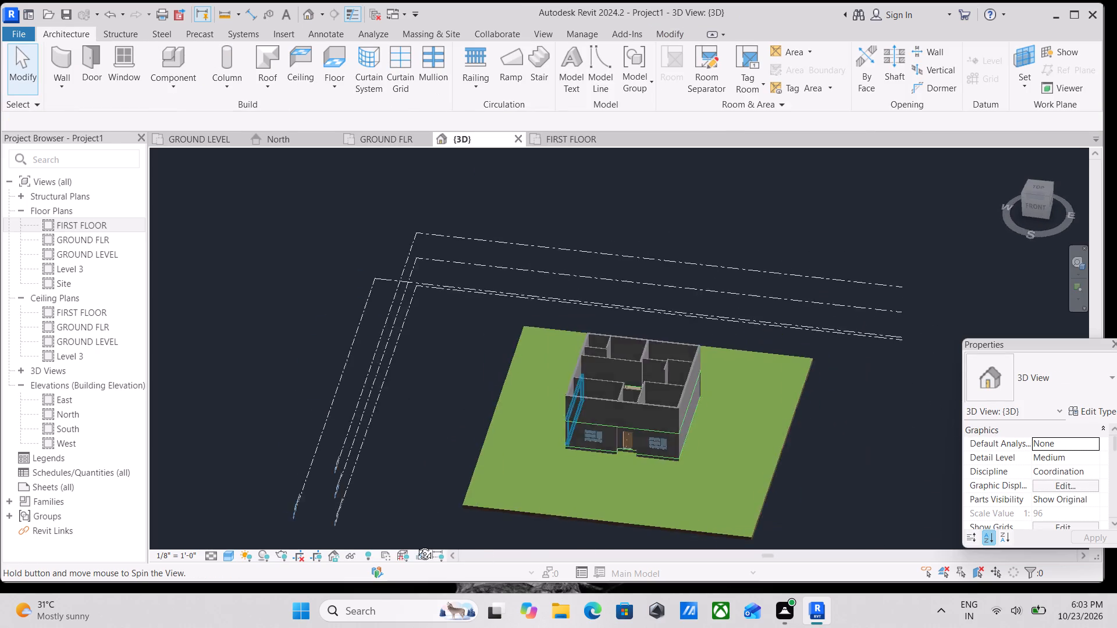
shift+middle_drag(416, 545, 387, 538)
shift+middle_drag(557, 435, 501, 471)
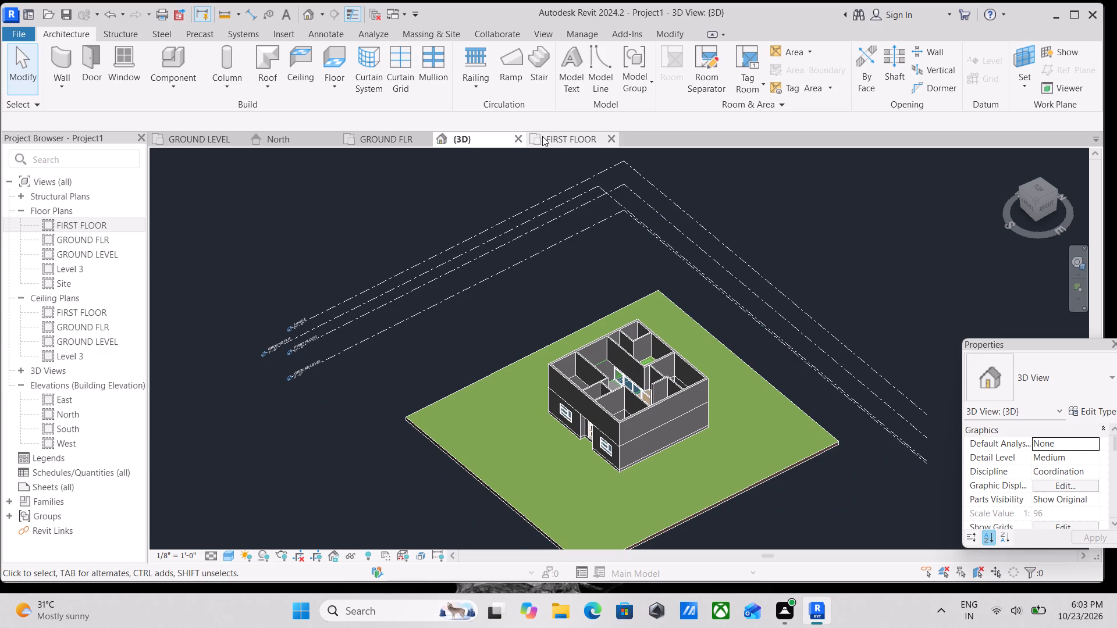
Look over the room divisions in the FIRST FLOOR plan.
click(563, 135)
scroll(504, 334, up, 3)
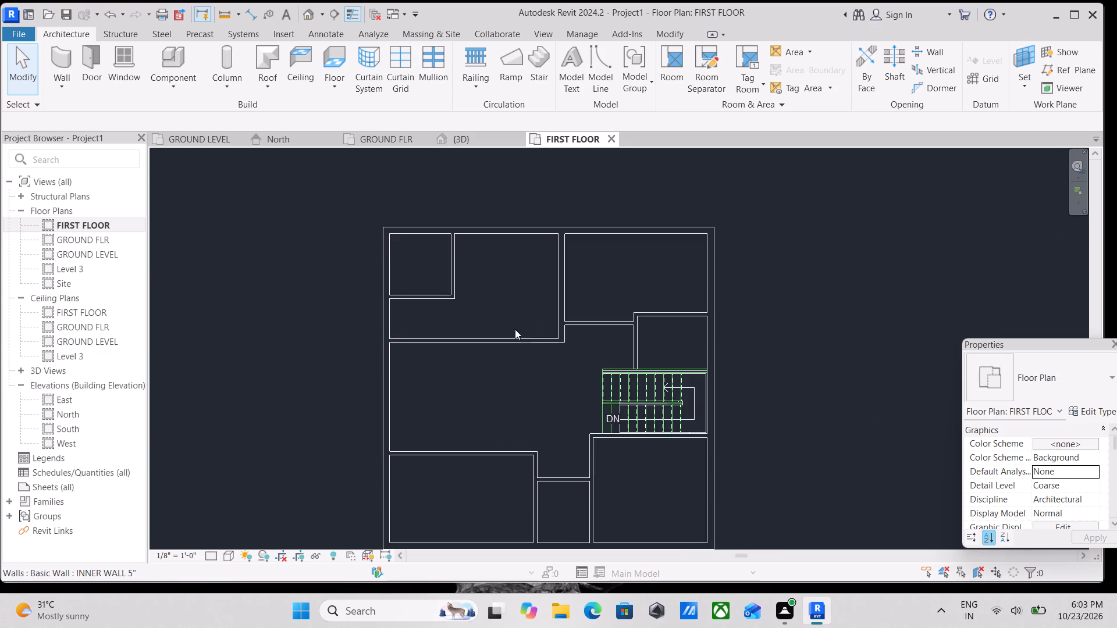
scroll(541, 327, up, 3)
middle_drag(401, 293, 561, 408)
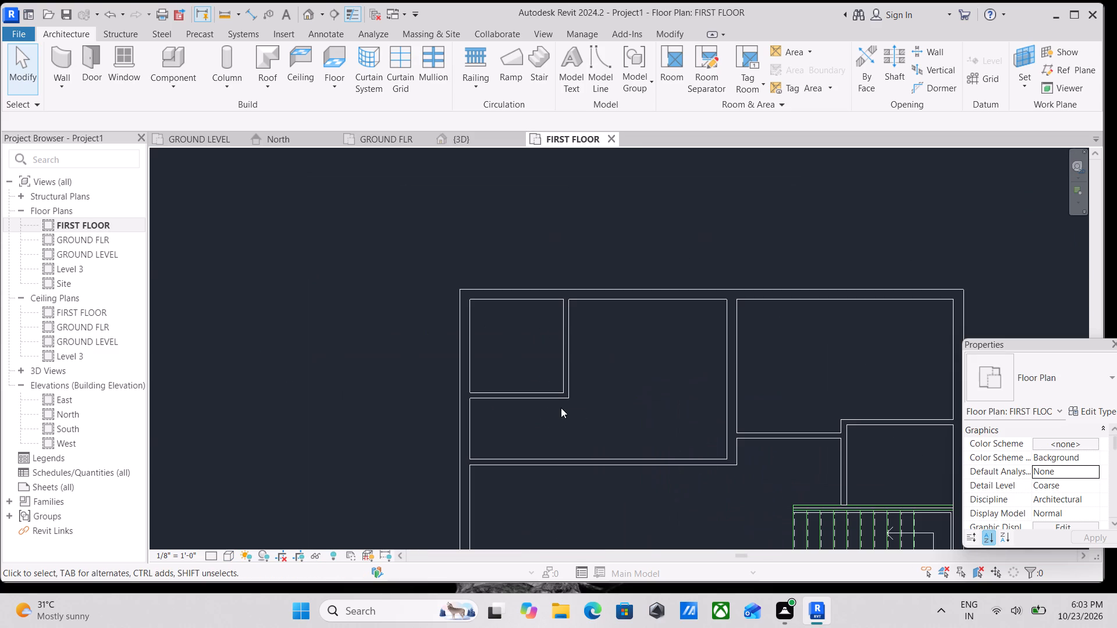
scroll(561, 408, down, 4)
middle_drag(597, 408, 611, 377)
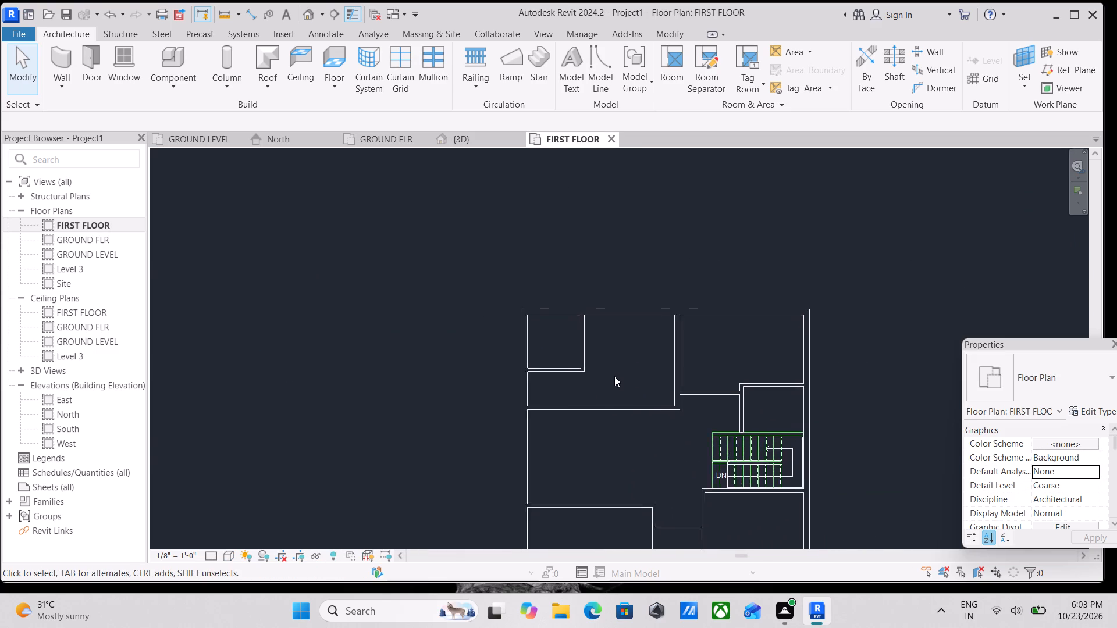
scroll(618, 380, down, 2)
Inspect the two-storey house from all sides in the 3D view, including the first-floor walls over the pool and deck.
click(485, 143)
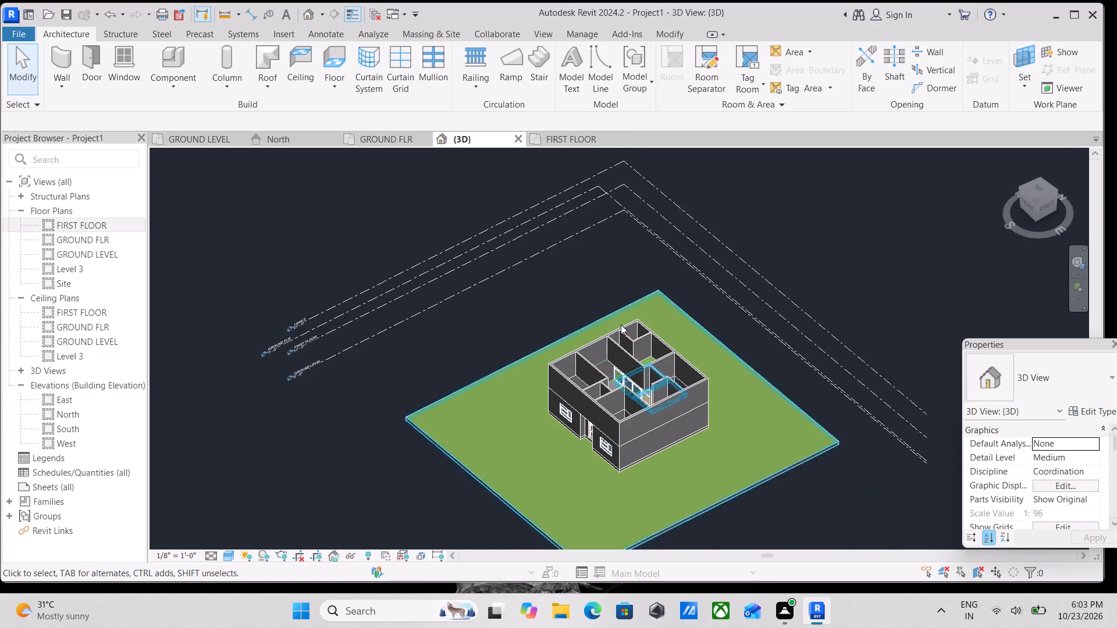
scroll(620, 323, down, 2)
scroll(646, 408, up, 5)
shift+middle_drag(674, 380, 550, 381)
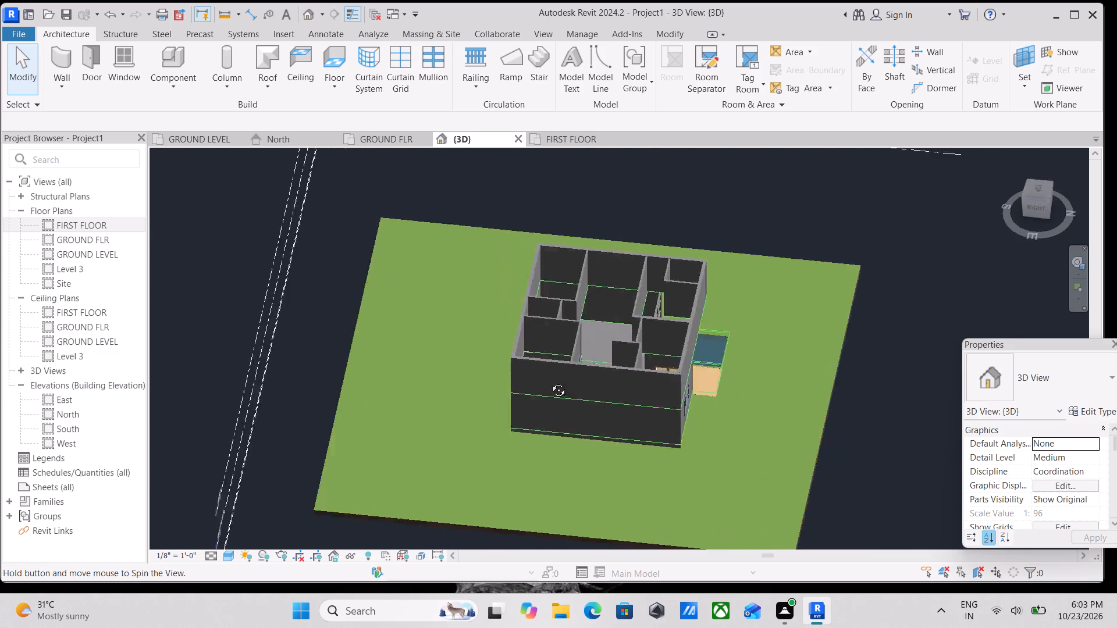
shift+middle_drag(550, 381, 358, 319)
shift+middle_drag(599, 385, 527, 418)
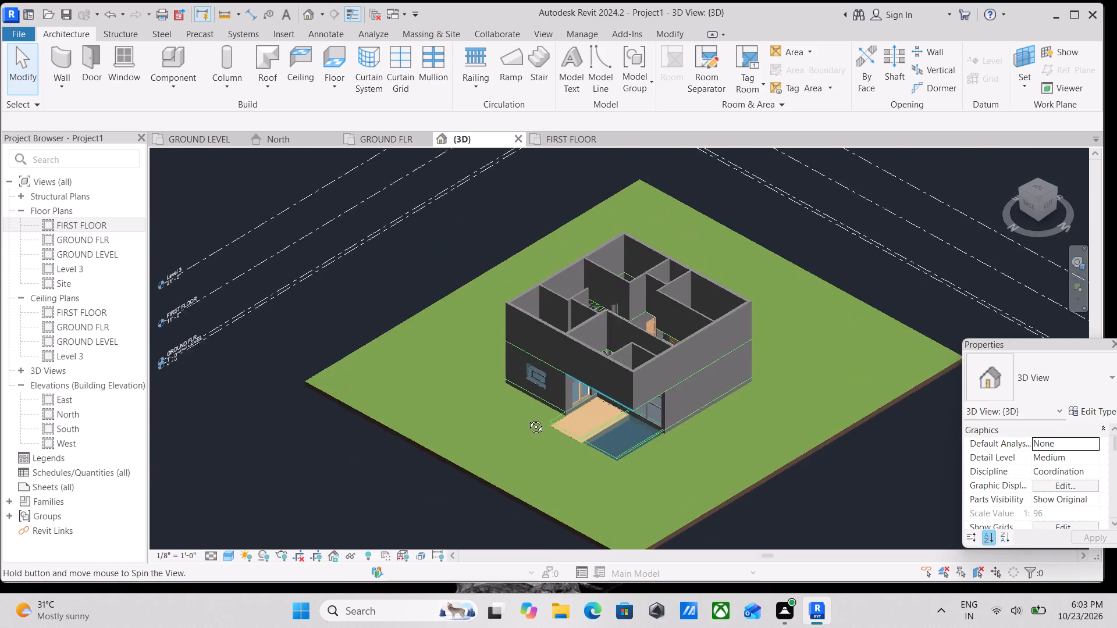
shift+middle_drag(527, 418, 522, 418)
shift+middle_drag(830, 414, 716, 372)
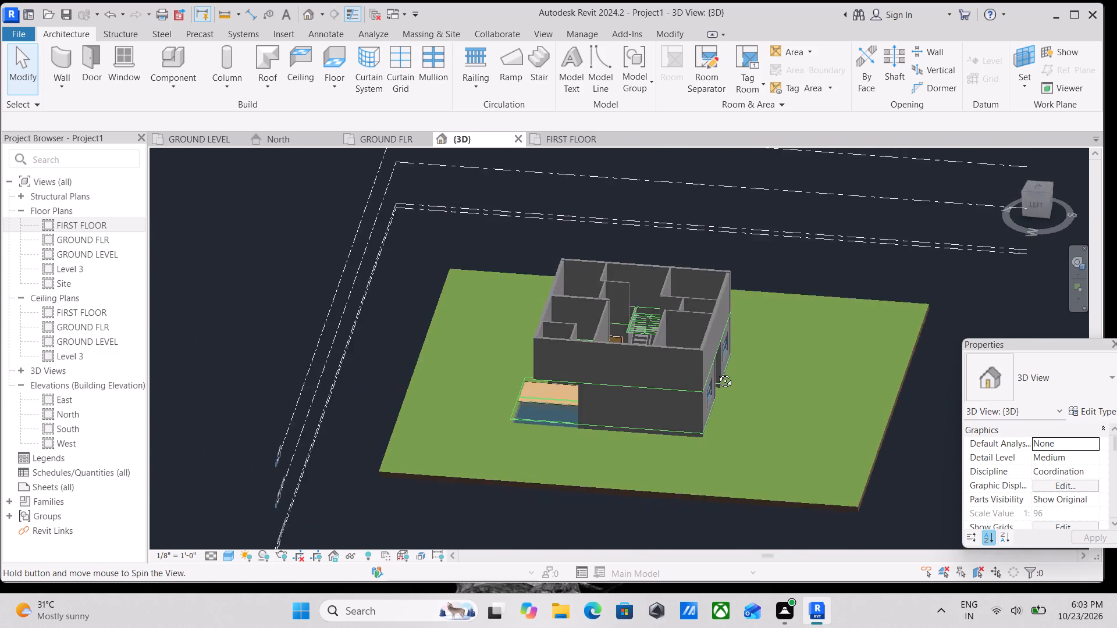
shift+middle_drag(716, 372, 832, 431)
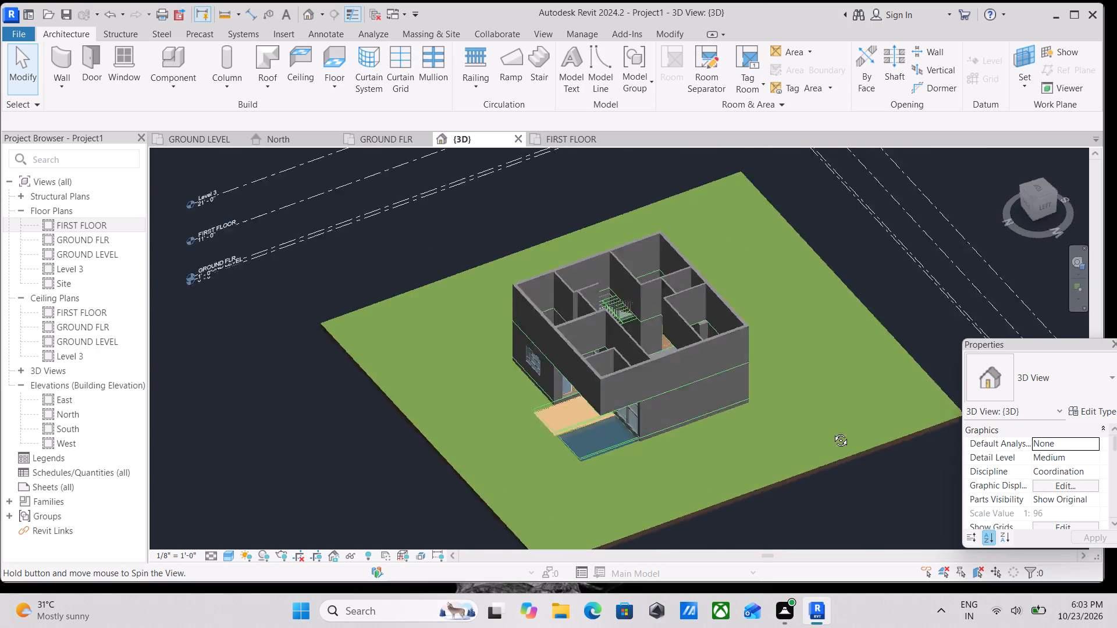
shift+middle_drag(832, 431, 857, 421)
shift+middle_drag(723, 411, 901, 472)
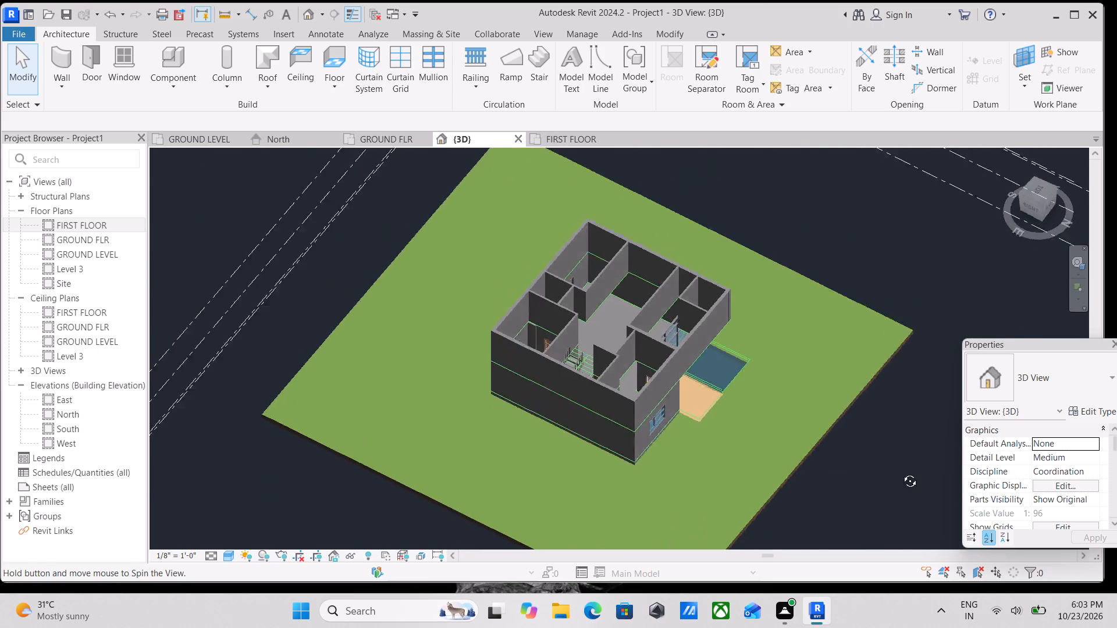
shift+middle_drag(901, 472, 881, 418)
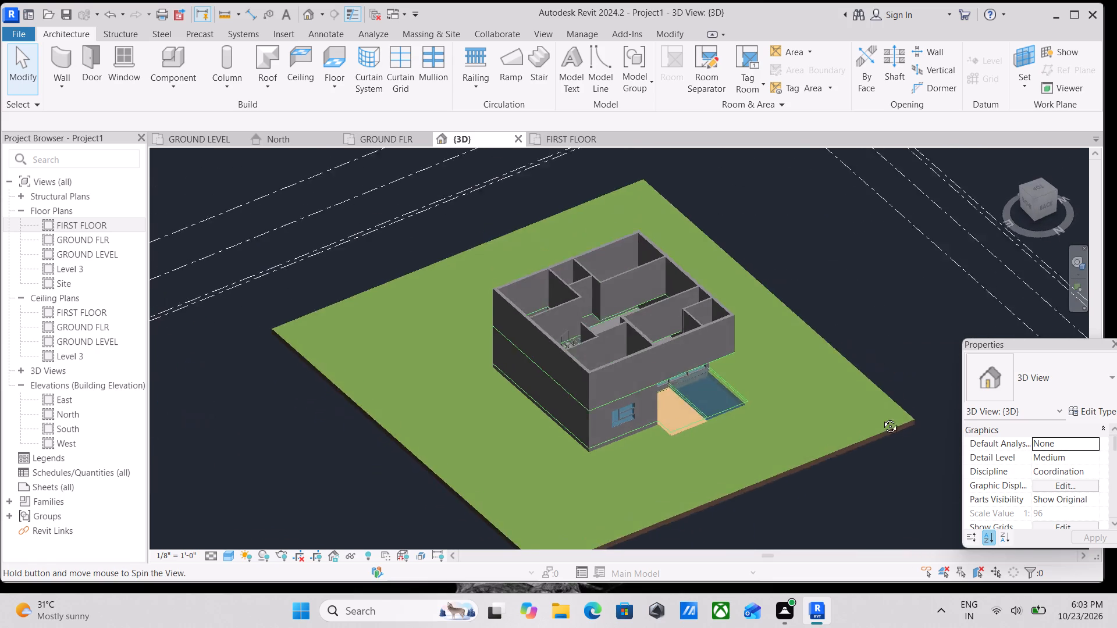
shift+middle_drag(881, 418, 885, 430)
shift+middle_drag(586, 369, 862, 331)
In the FIRST FLOOR plan, place a 36" x 84" six-panel wood interior door in the north-middle room's south wall, 2'-6" from its east end.
click(568, 136)
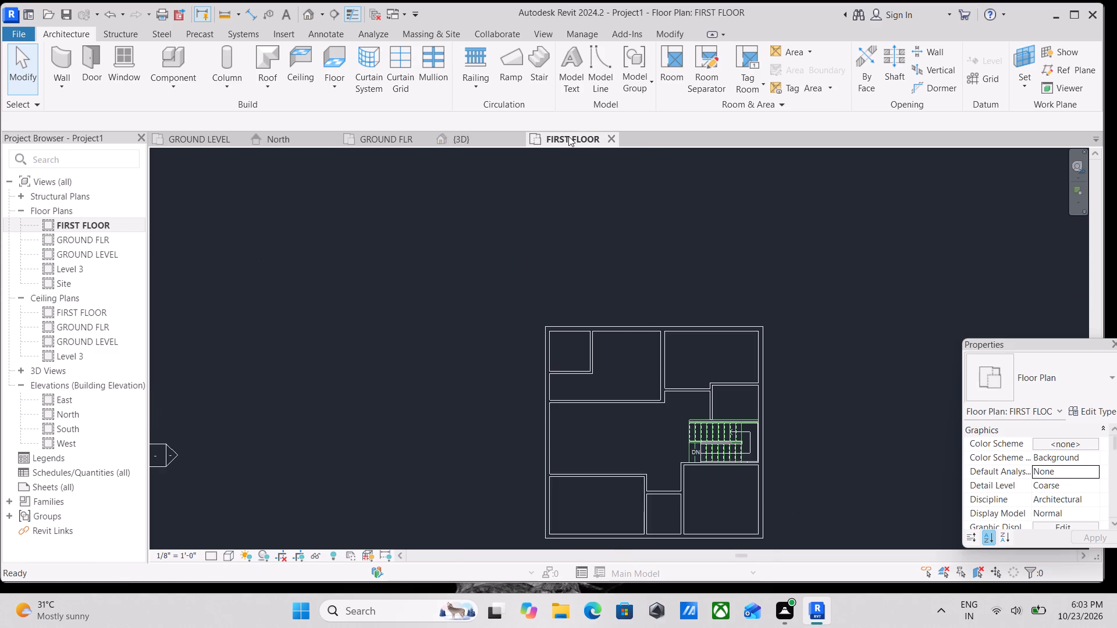
scroll(626, 366, up, 5)
scroll(450, 322, up, 3)
scroll(626, 347, down, 1)
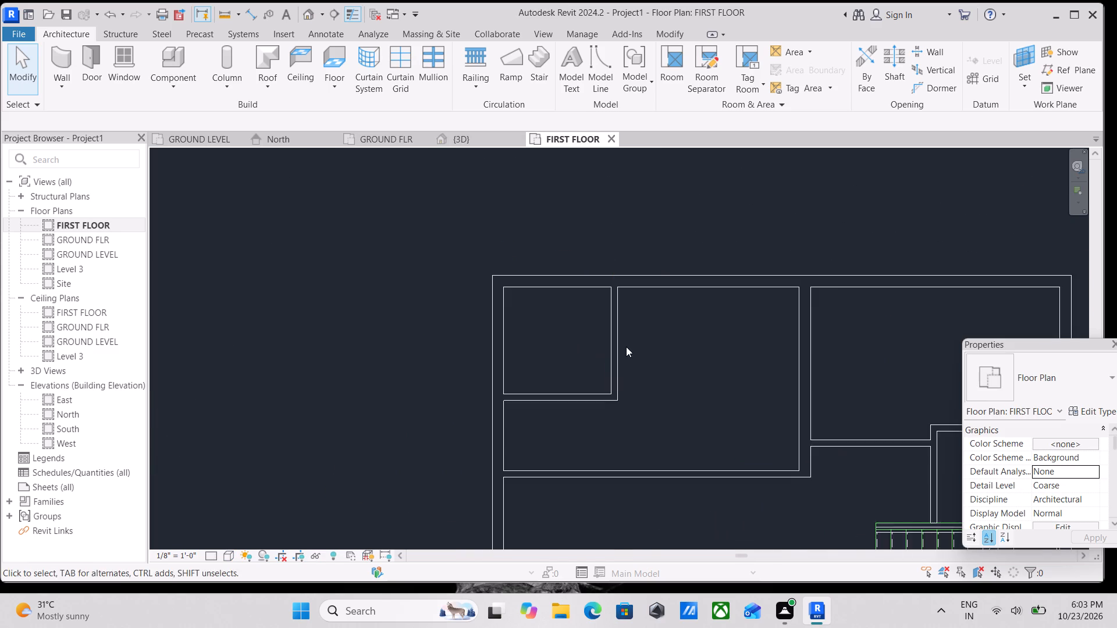
middle_drag(626, 347, 619, 310)
text(DR)
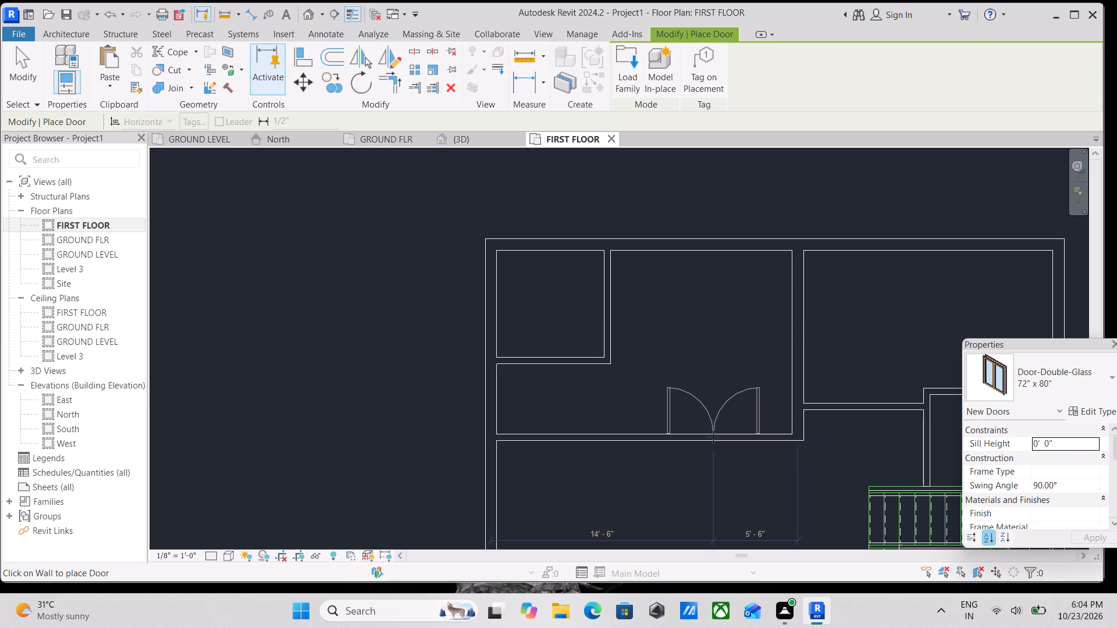
scroll(668, 360, down, 3)
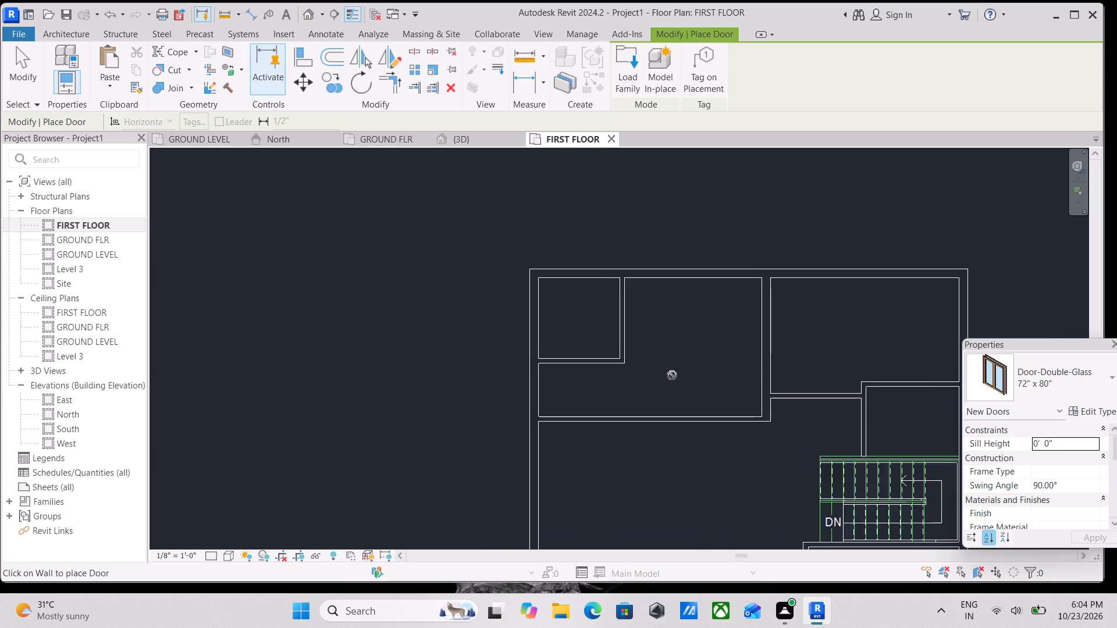
scroll(672, 375, down, 2)
middle_drag(675, 376, 673, 310)
click(1100, 380)
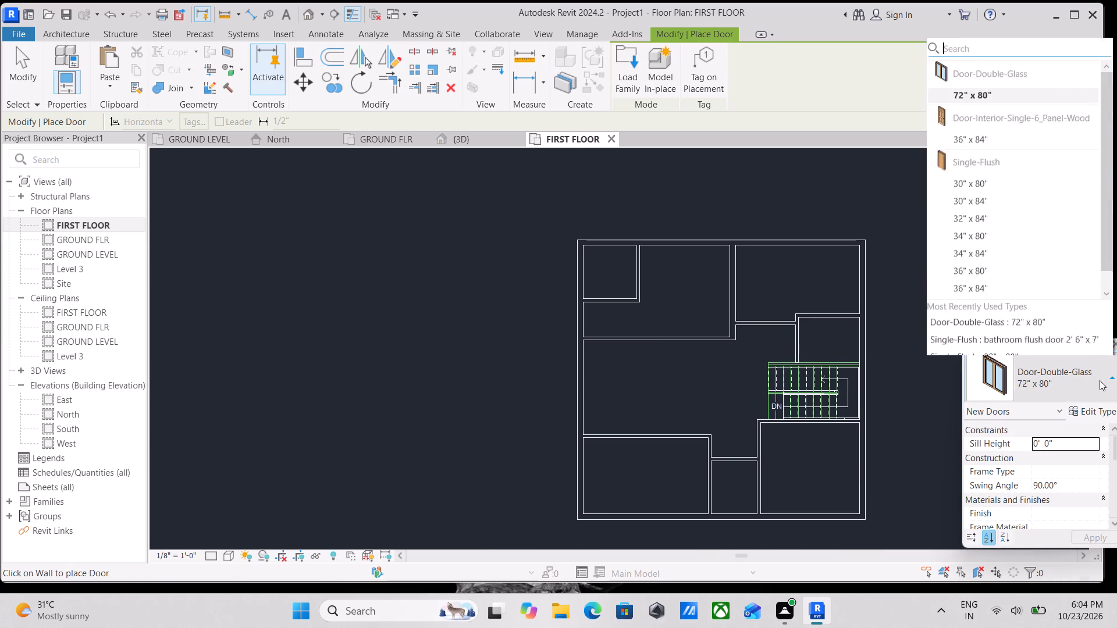
scroll(1018, 191, up, 3)
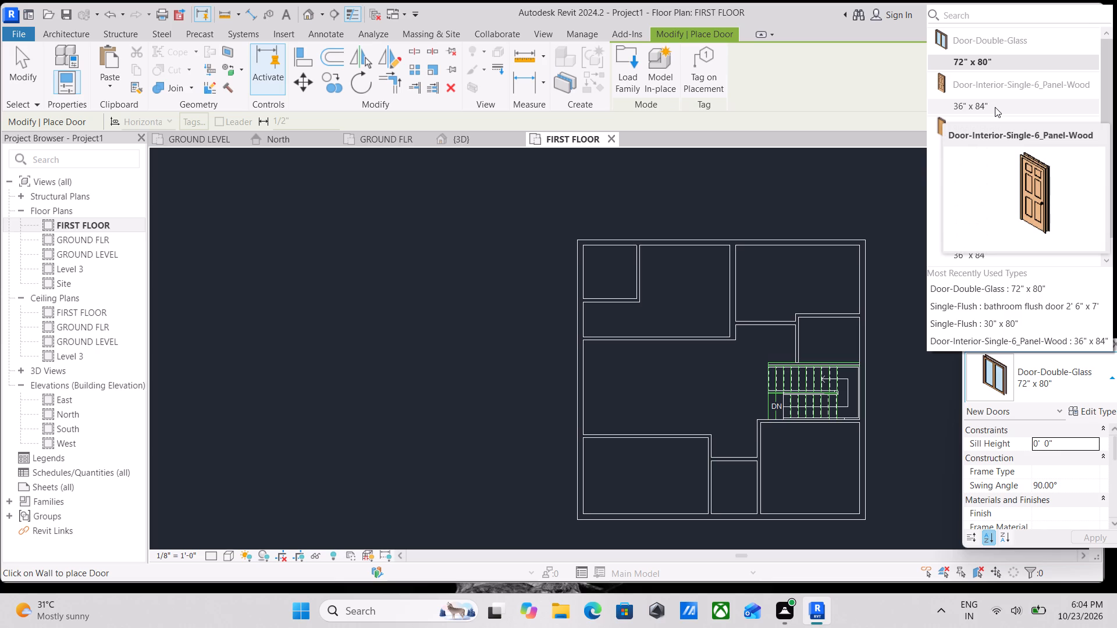
click(995, 107)
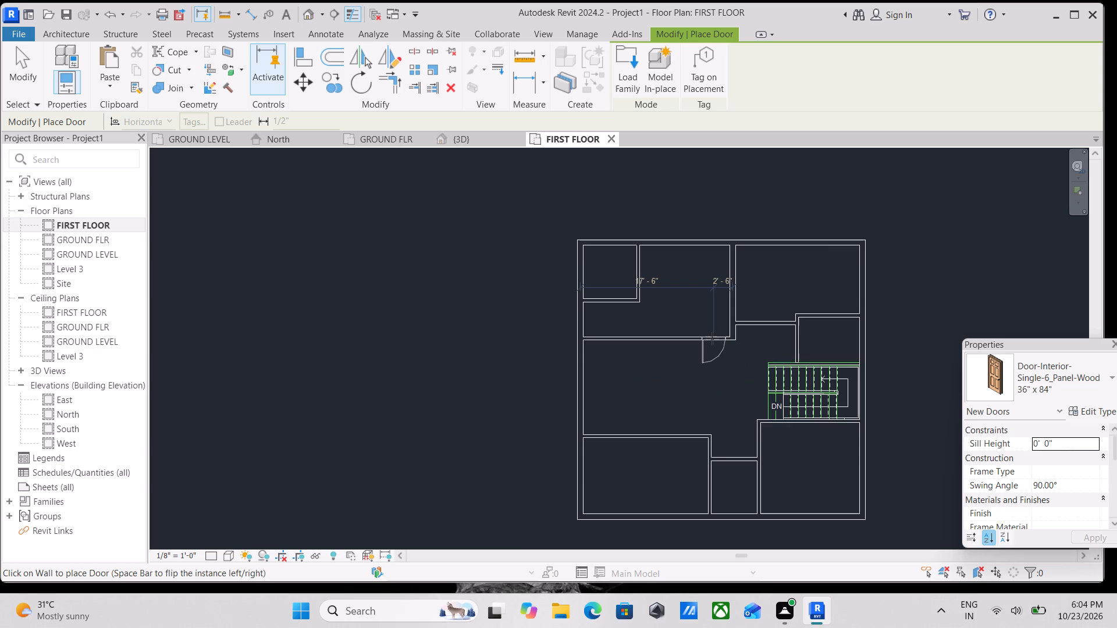
scroll(712, 338, up, 2)
click(712, 333)
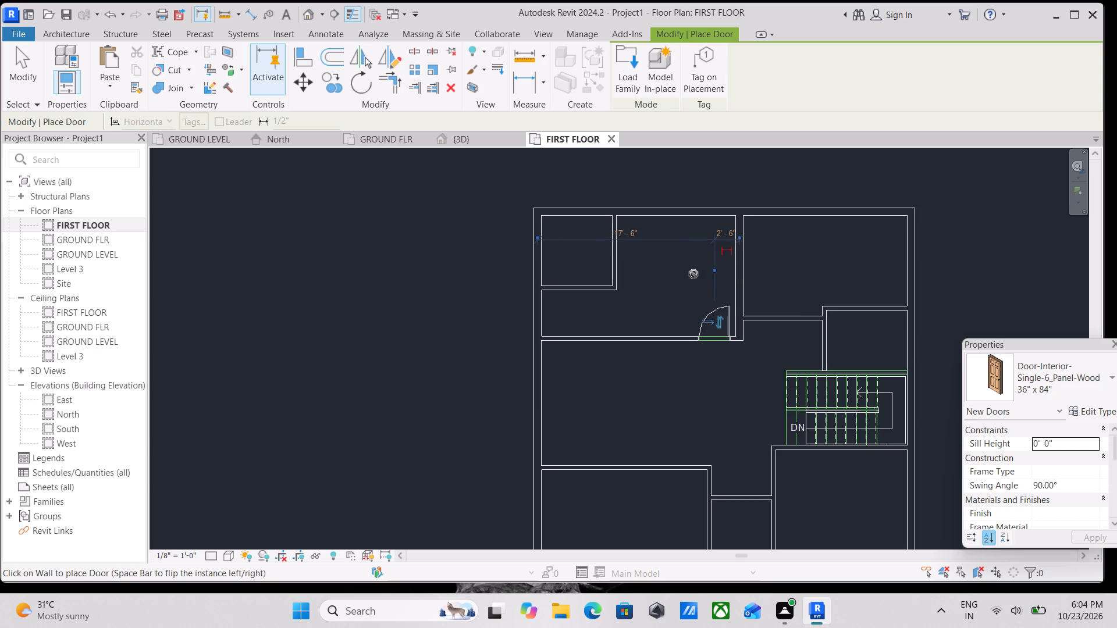
Place a Single-Flush bathroom flush door 2' 6" x 7' in the northwest corner room's south wall, 2'-0" from the west end.
click(1102, 392)
scroll(1030, 225, up, 3)
scroll(987, 260, down, 3)
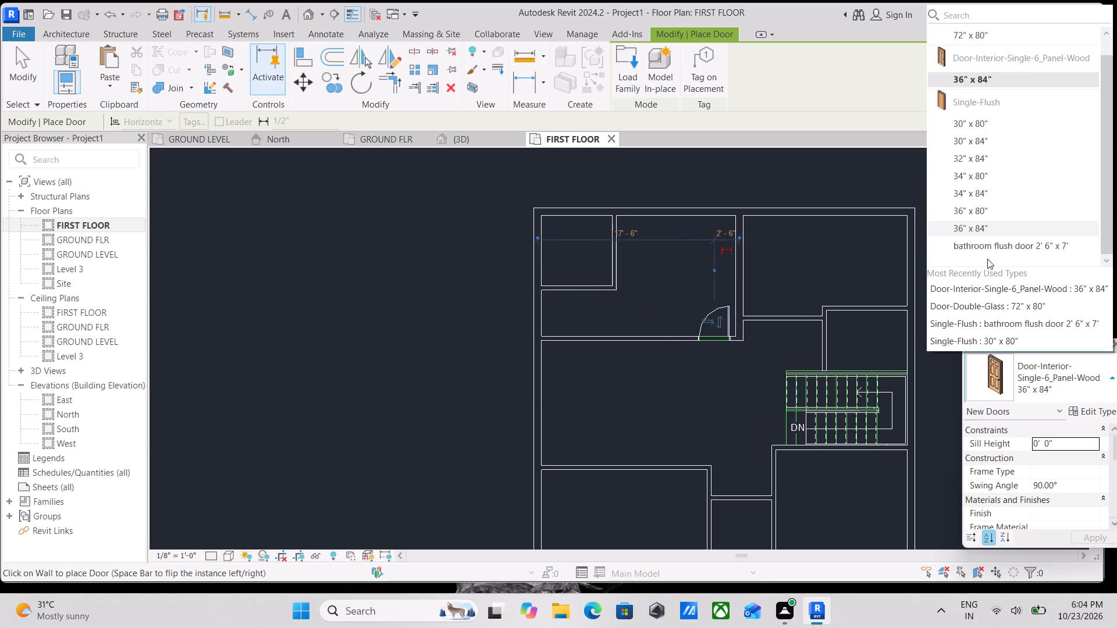
click(993, 251)
scroll(584, 301, up, 2)
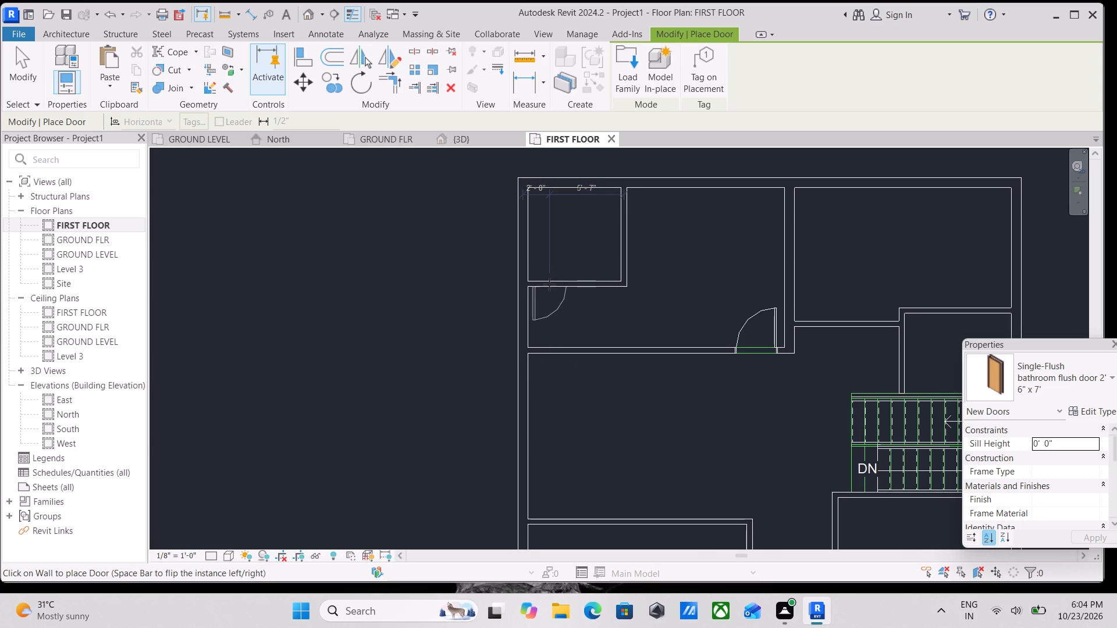
click(549, 284)
Place another bathroom flush door 2' 6" x 7' centred in the north wall of the small room between the southwest and southeast rooms.
middle_drag(687, 317, 717, 230)
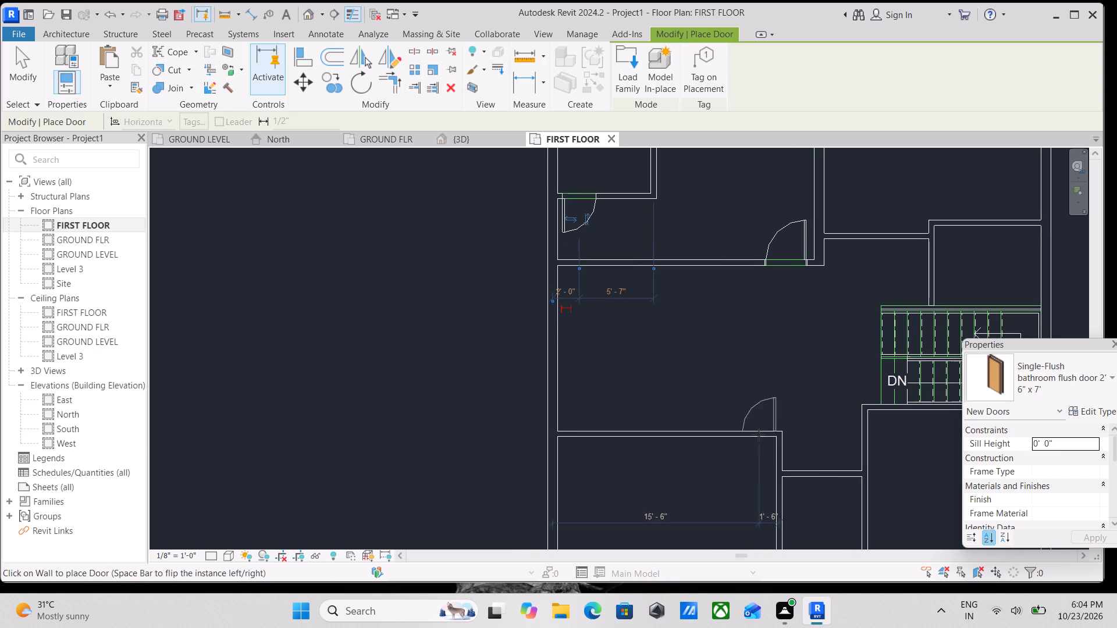
scroll(823, 477, down, 1)
middle_drag(823, 454, 814, 348)
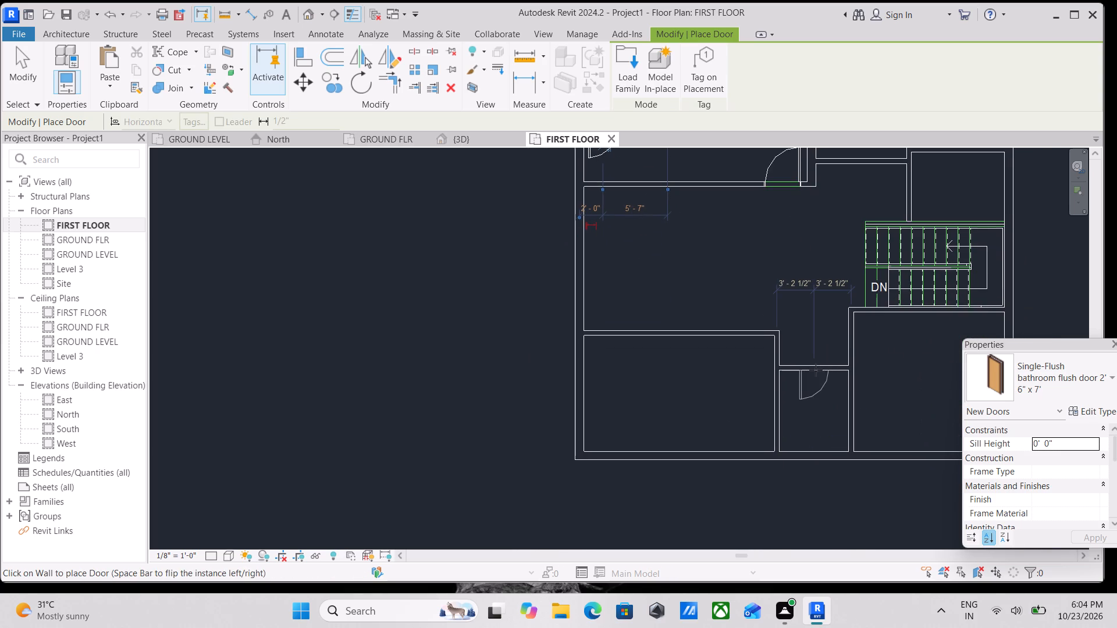
click(818, 372)
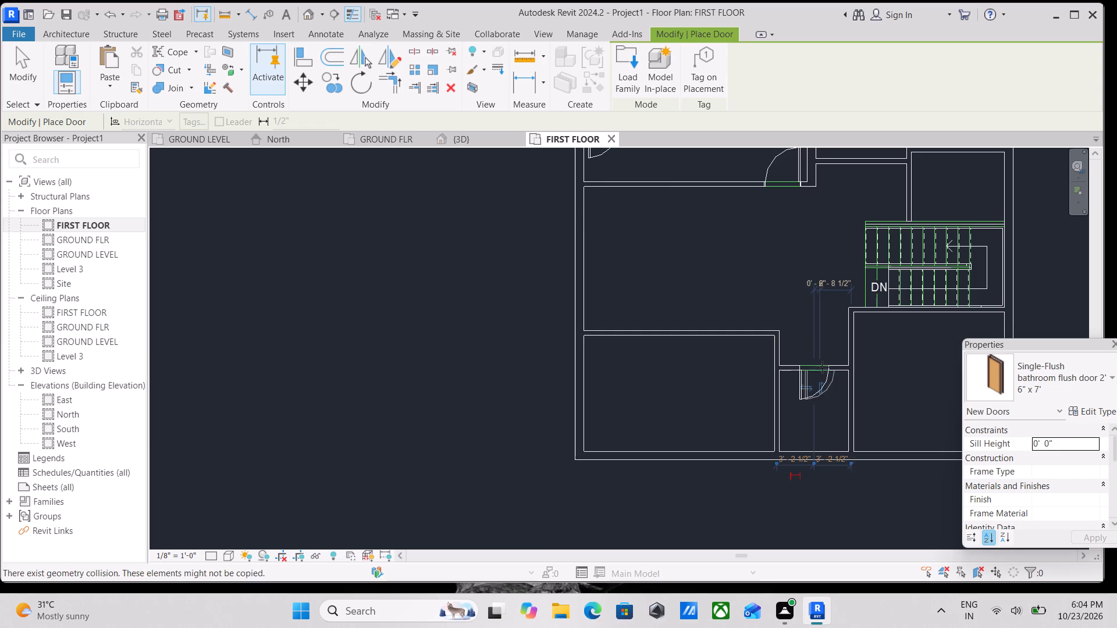
Place a 36" x 84" six-panel wood interior door in the southeast room's west wall, 2'-0" from its north corner.
scroll(830, 354, down, 2)
middle_drag(830, 354, 817, 434)
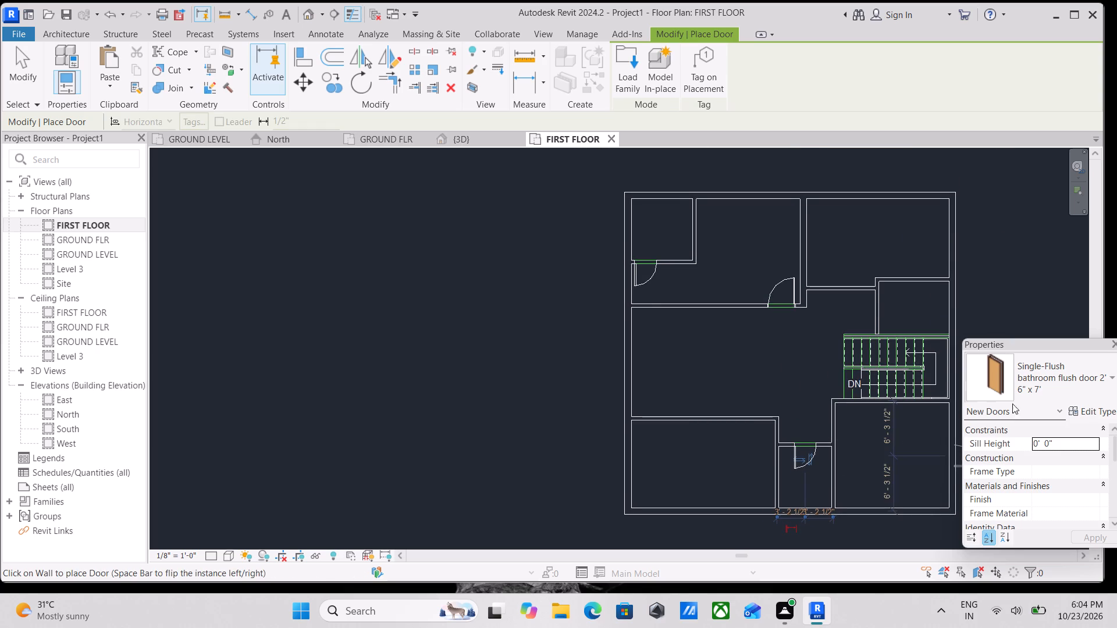
click(1090, 377)
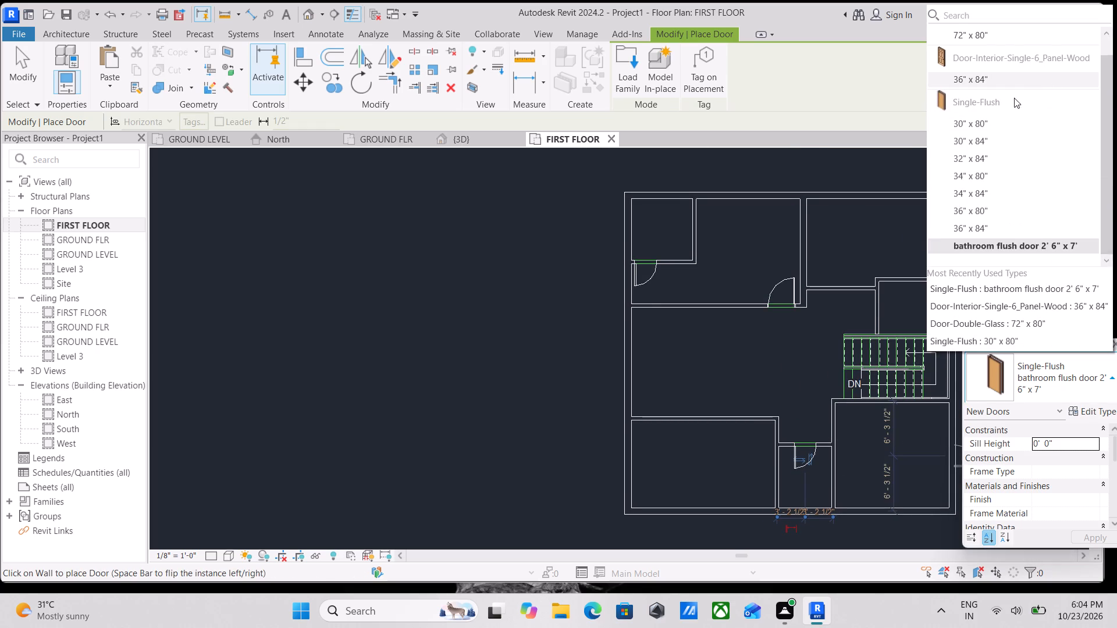
click(1001, 80)
scroll(856, 416, up, 3)
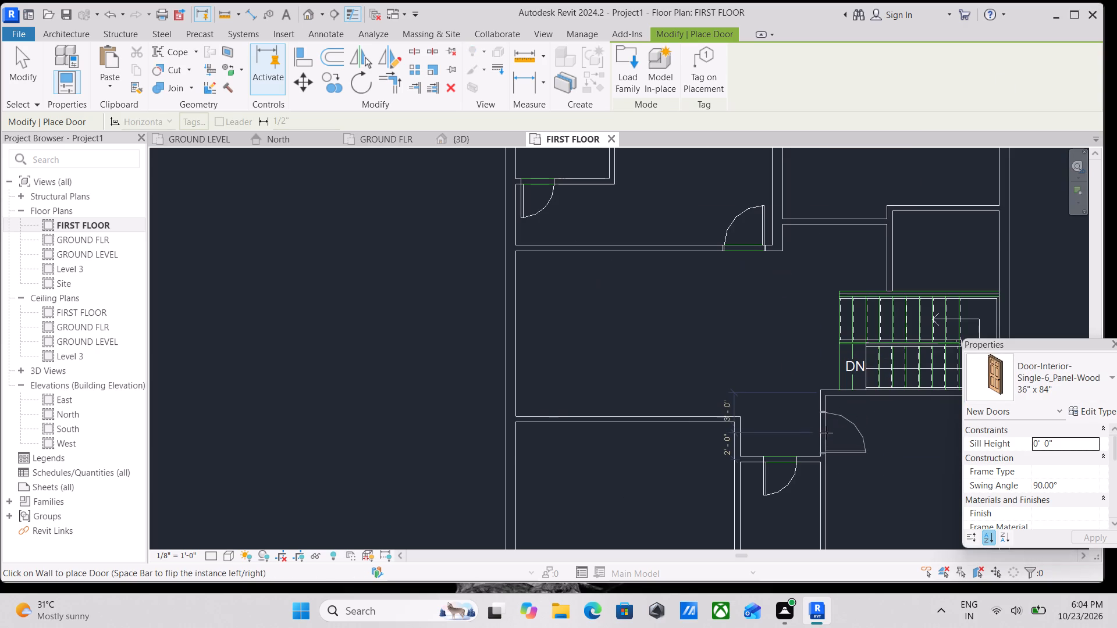
click(830, 418)
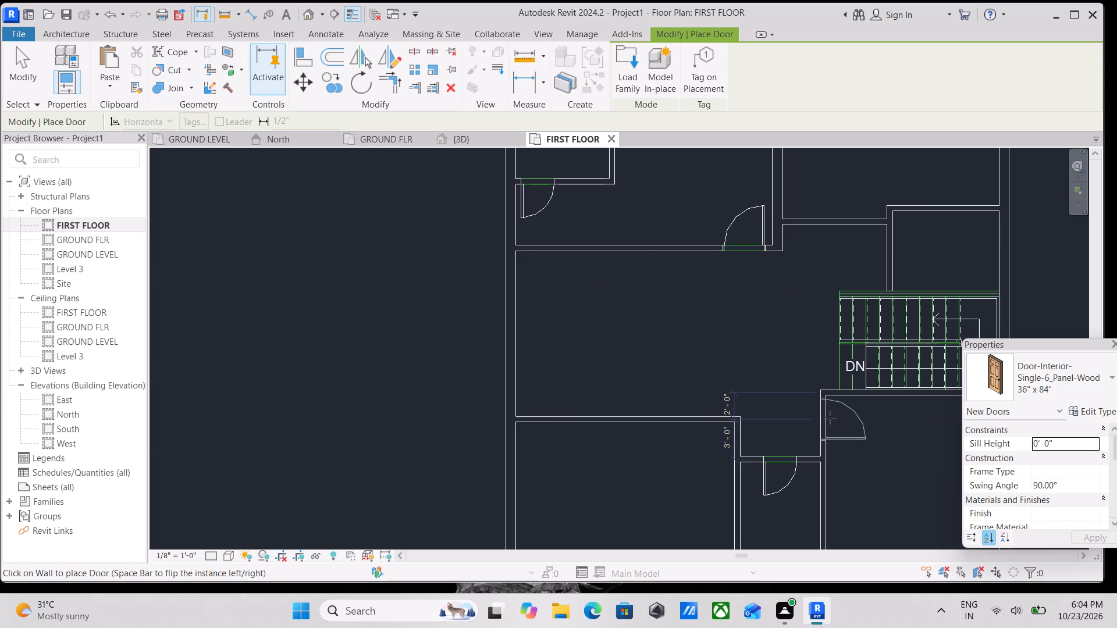
Place a 36" x 84" six-panel door in the northeast room's south wall, 2'-6" from the west end, with its hinge side flipped west.
scroll(830, 418, down, 3)
middle_drag(830, 418, 875, 409)
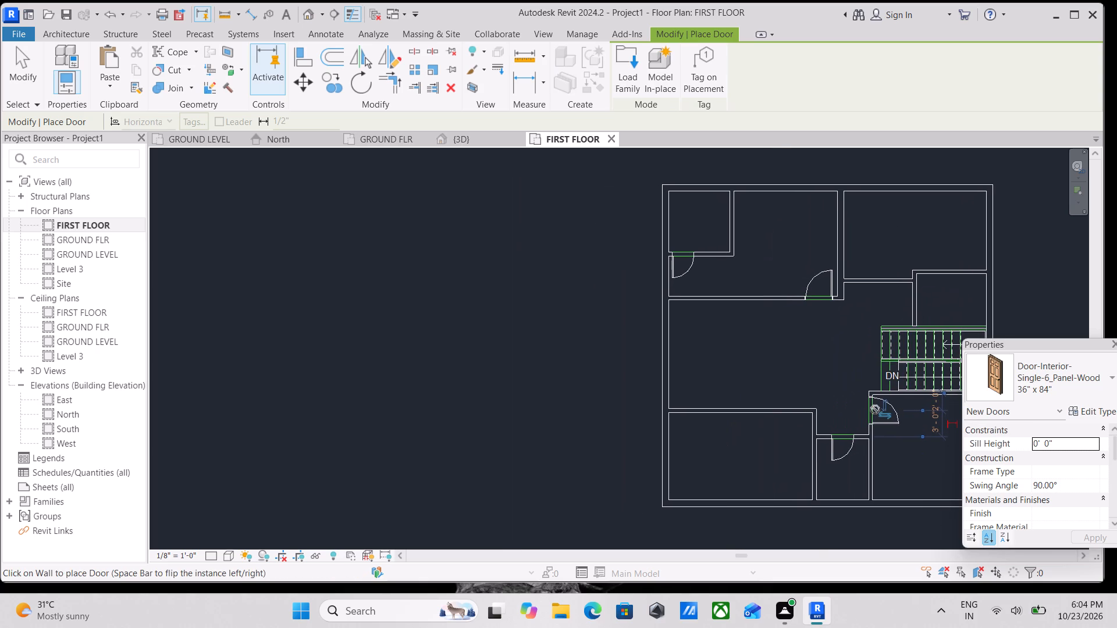
middle_drag(784, 304, 560, 330)
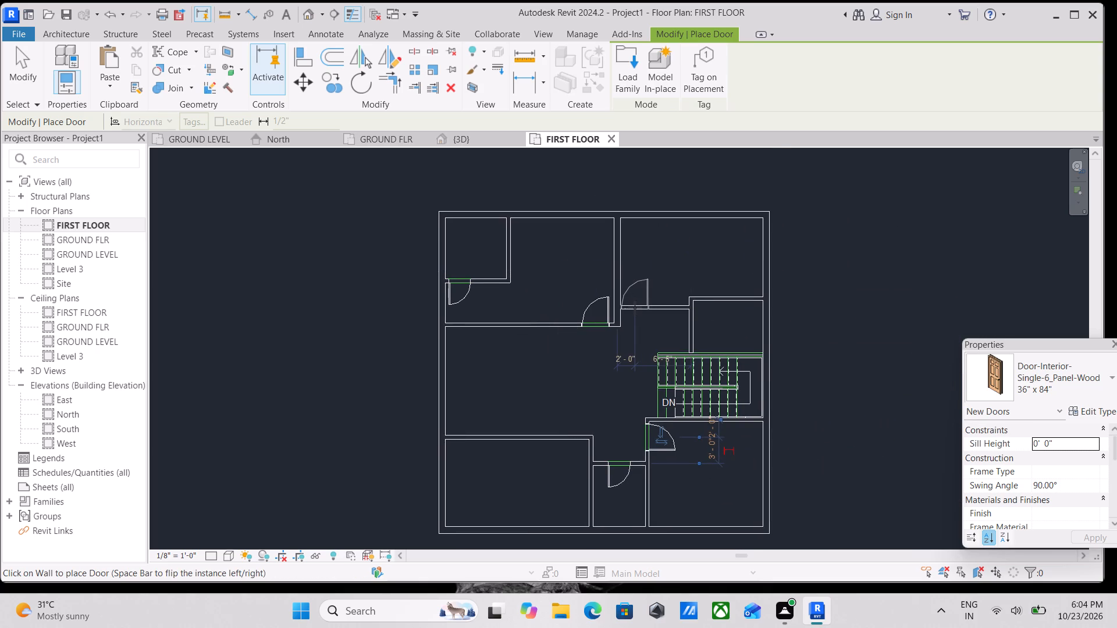
scroll(635, 308, up, 2)
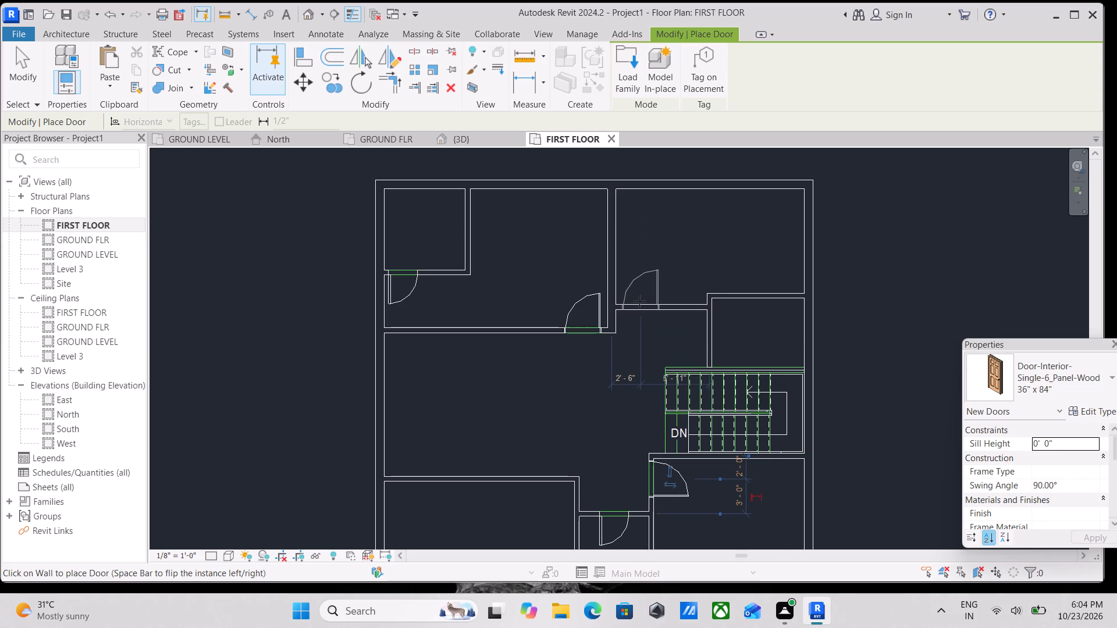
key(space)
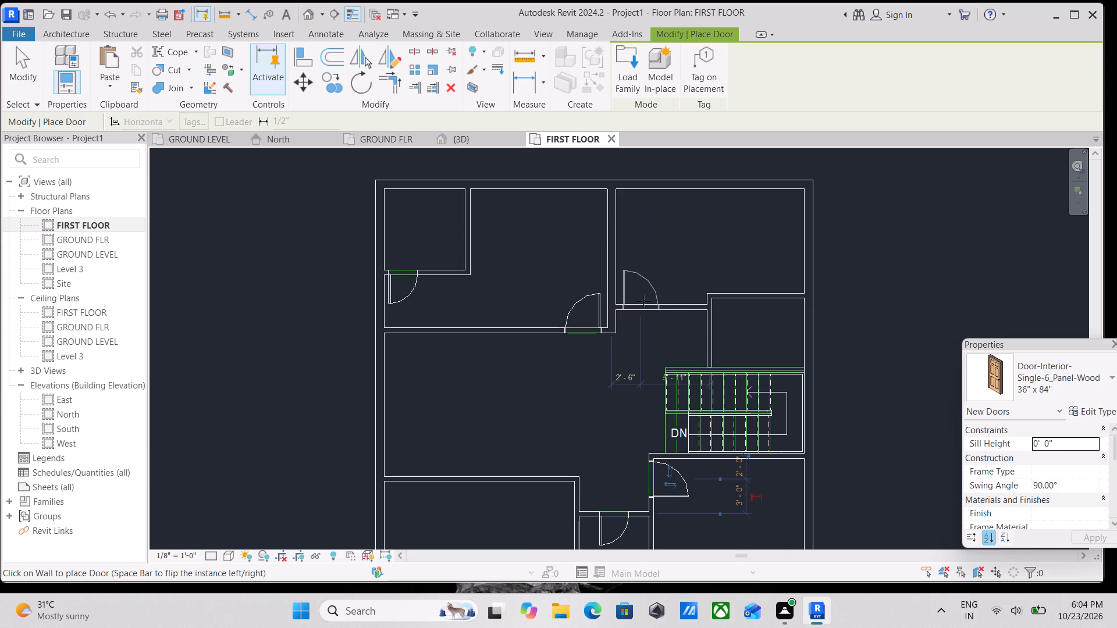
click(643, 301)
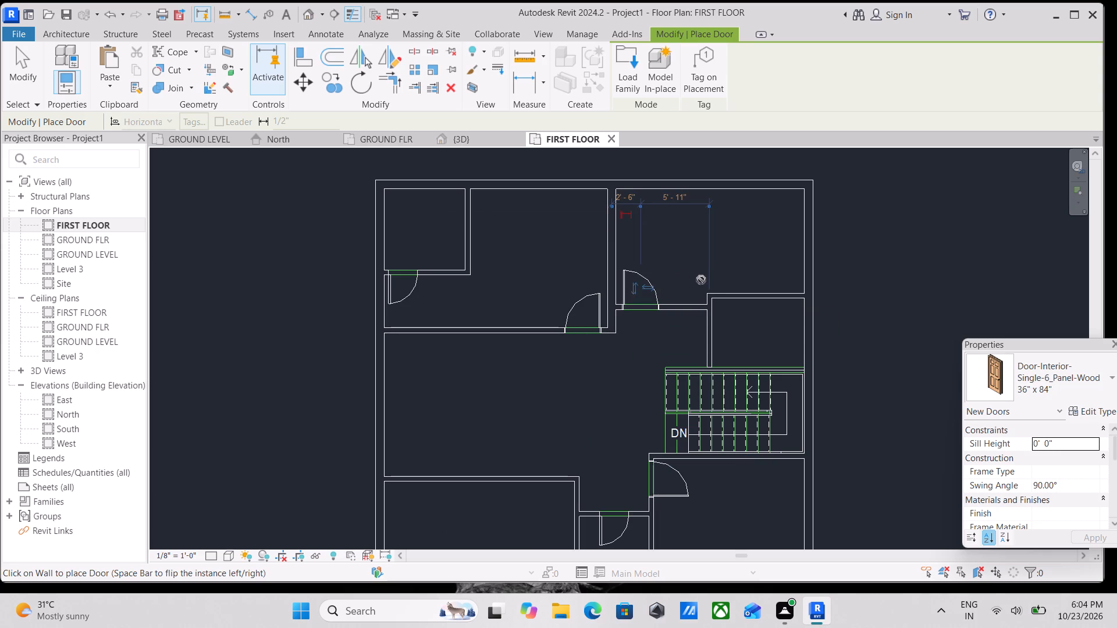
Place a bathroom flush door 2' 6" x 7' in the west wall of the small room north of the stairs, 1'-6" from the stair side.
click(1094, 387)
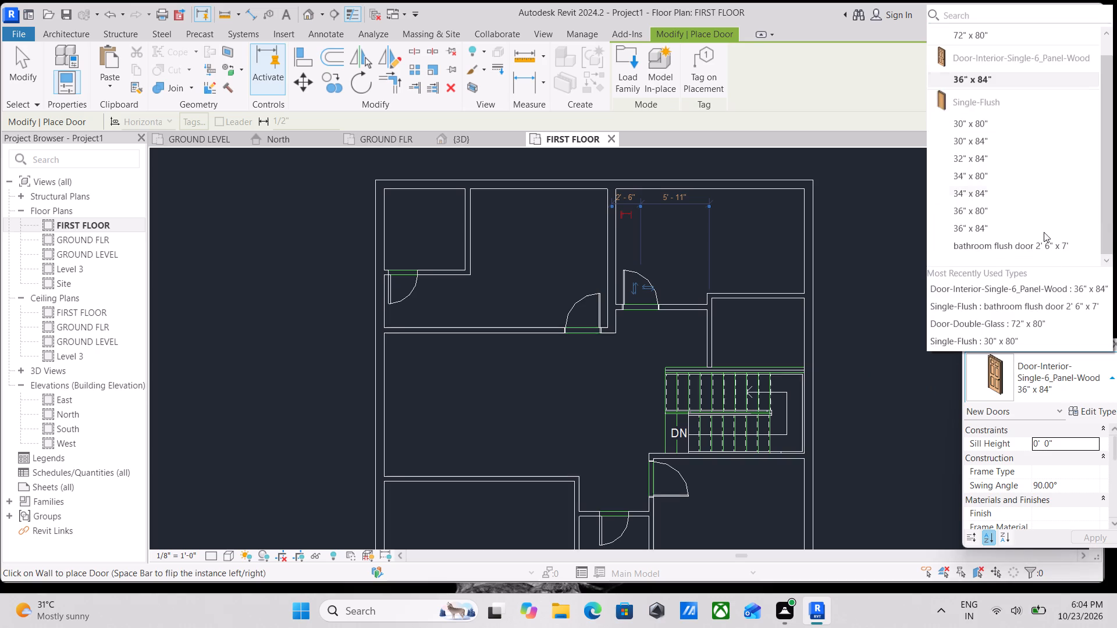
scroll(1040, 137, up, 6)
scroll(981, 109, up, 2)
scroll(994, 194, down, 4)
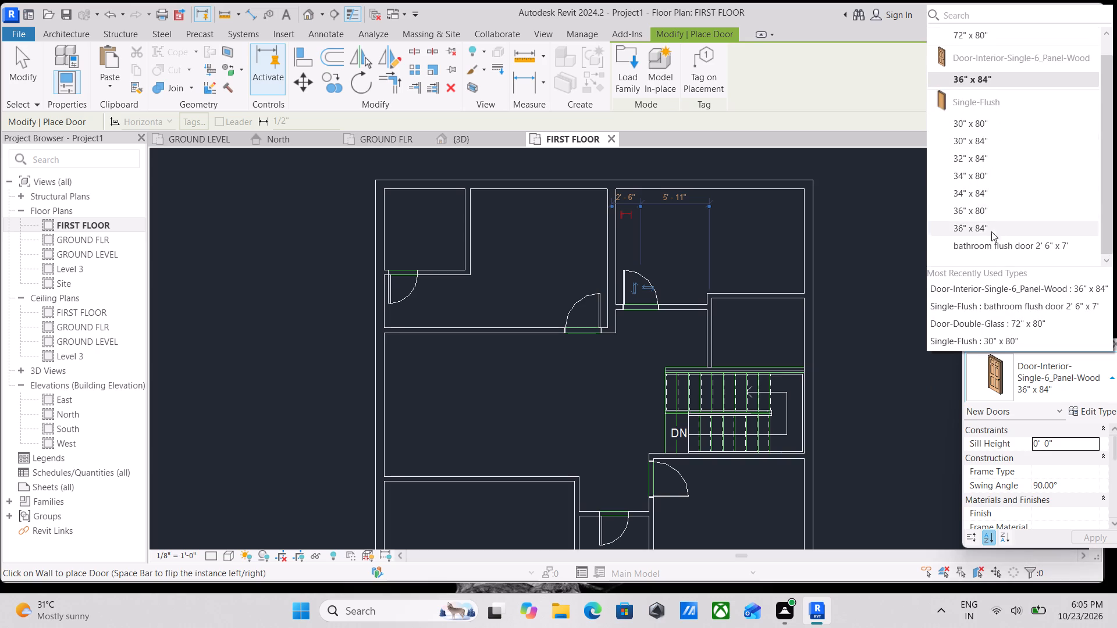
click(1010, 245)
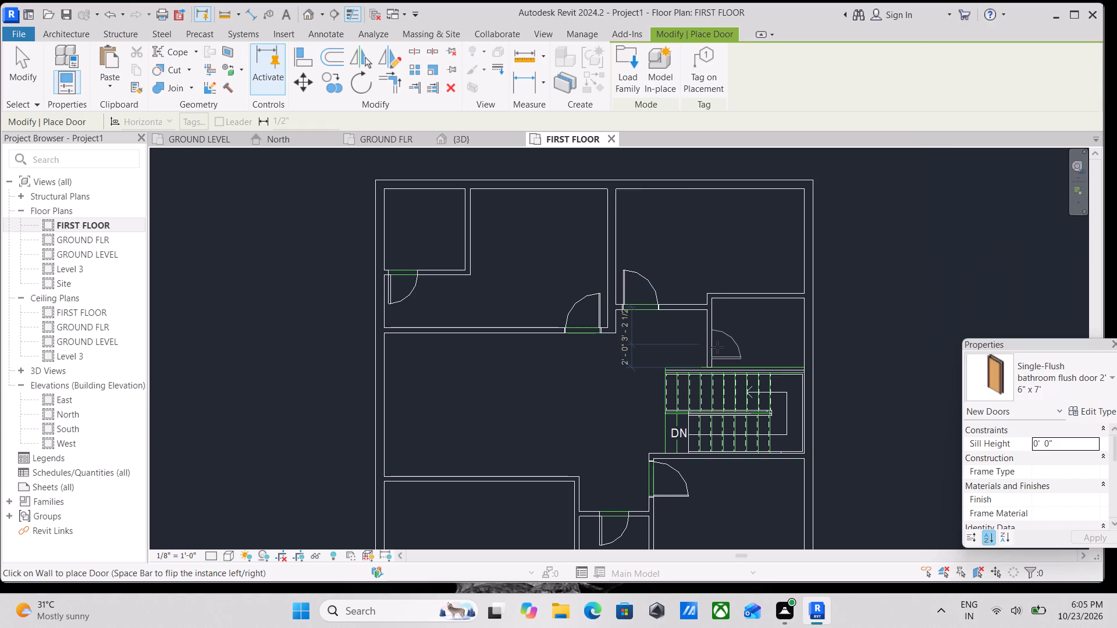
click(717, 348)
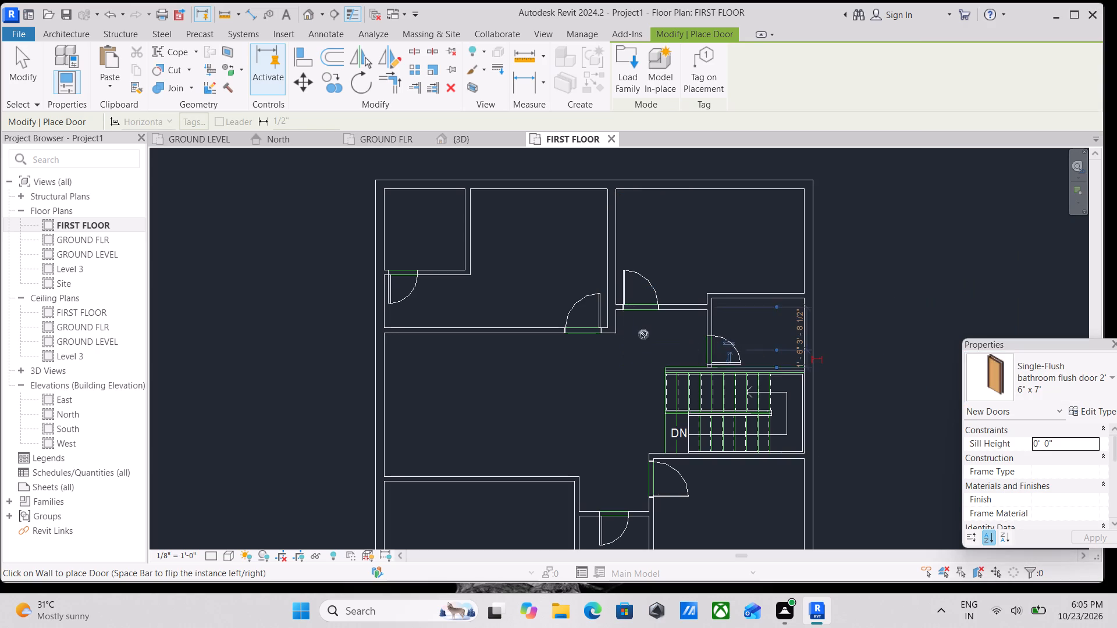
Place a 36" x 84" six-panel wood interior door in the southwest room's north wall, 3'-0" from its east end, and finish door placement.
scroll(621, 340, down, 2)
middle_drag(621, 340, 703, 283)
scroll(629, 373, down, 1)
middle_drag(629, 369, 658, 317)
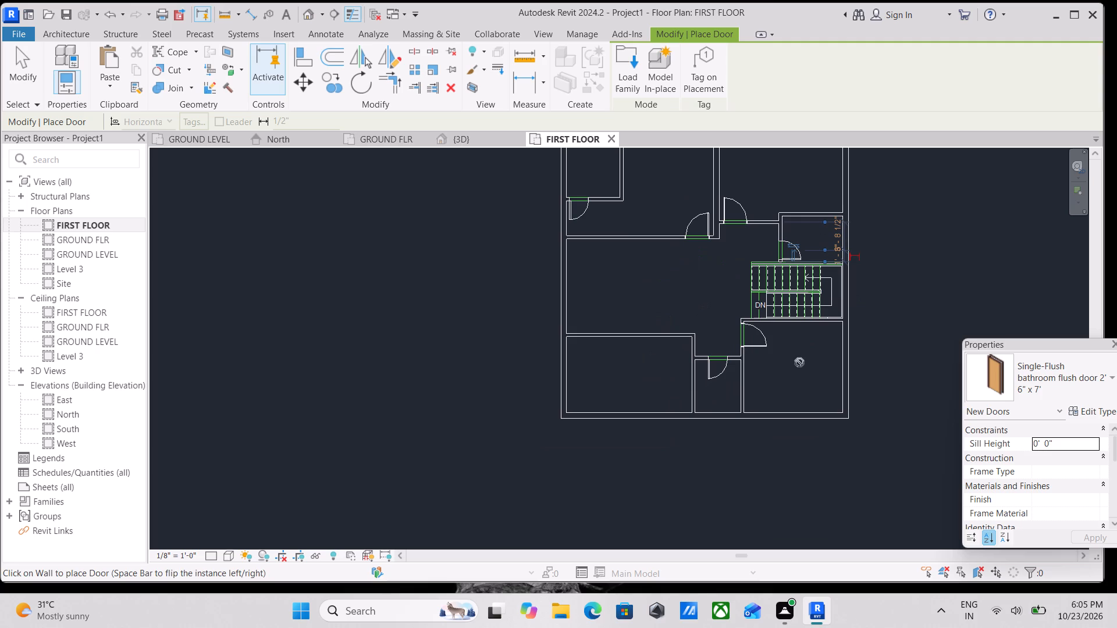
click(1086, 377)
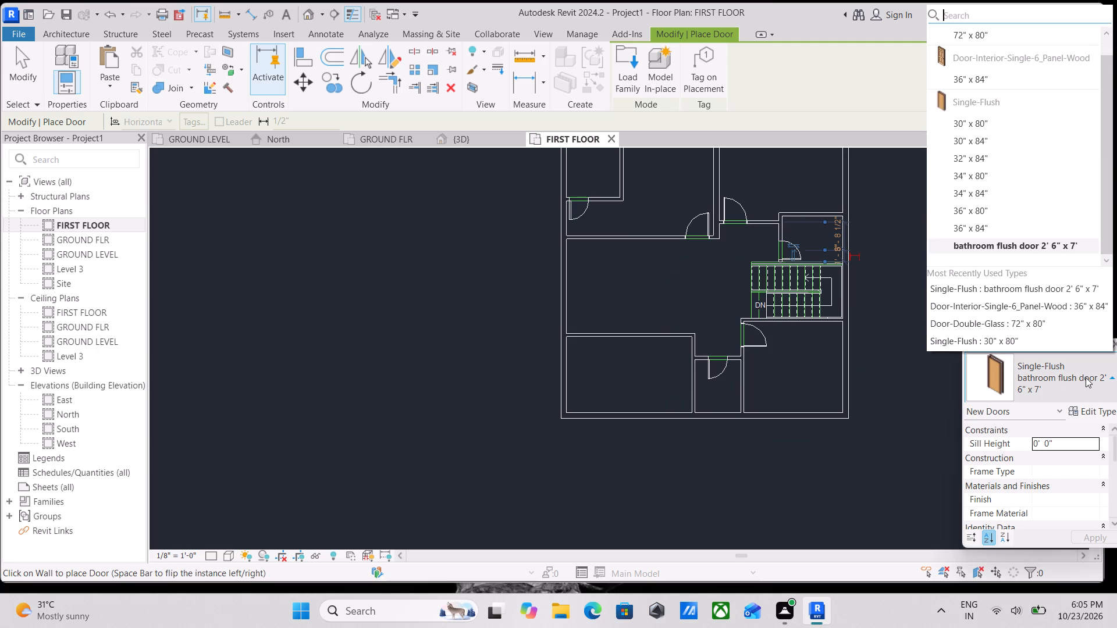
scroll(1047, 265, up, 3)
scroll(916, 133, up, 2)
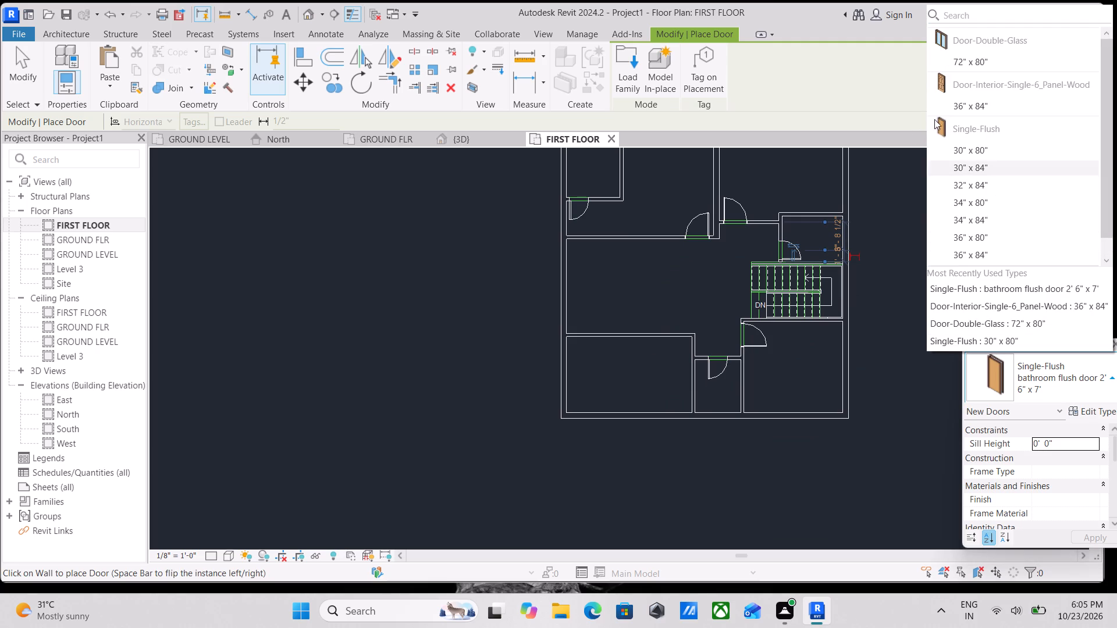
click(961, 104)
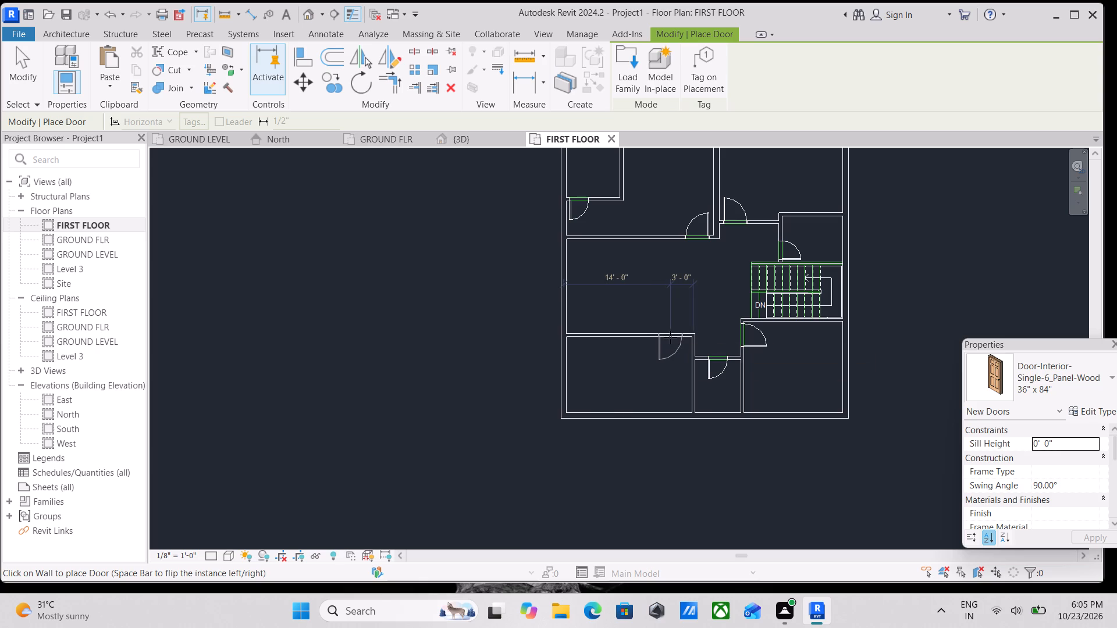
click(670, 337)
middle_drag(670, 337, 671, 423)
scroll(565, 349, down, 1)
middle_drag(565, 349, 632, 366)
key(Escape)
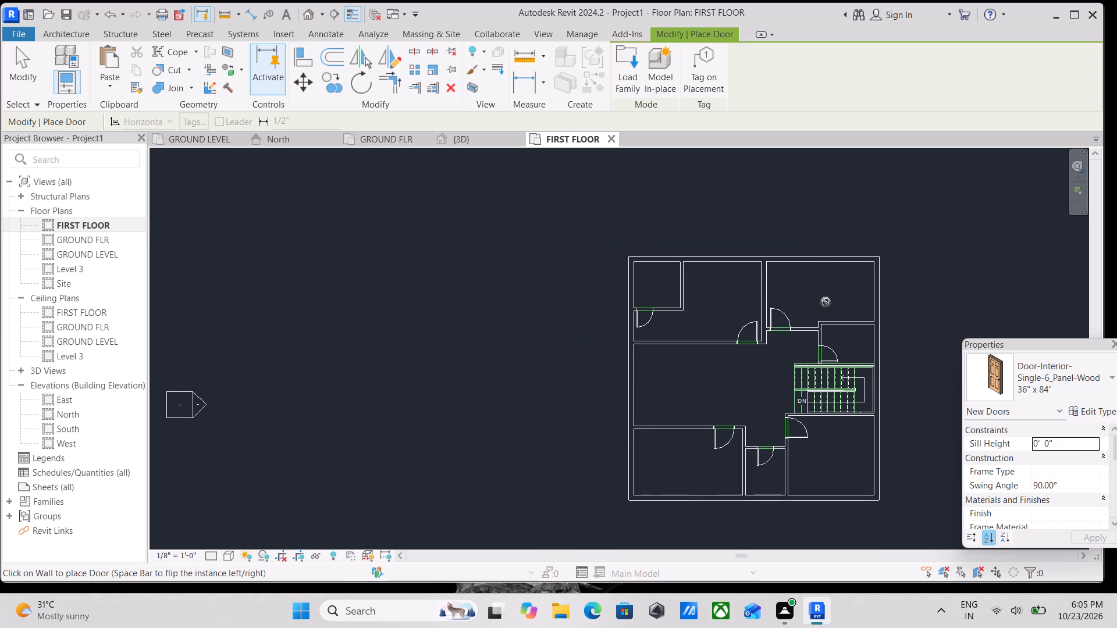
key(Escape)
Place a Window-Awning-Variable 72" x 53" 2 window in the southwest room's south wall, centred at 8'-6" from each side.
scroll(800, 395, down, 3)
middle_drag(803, 407, 728, 347)
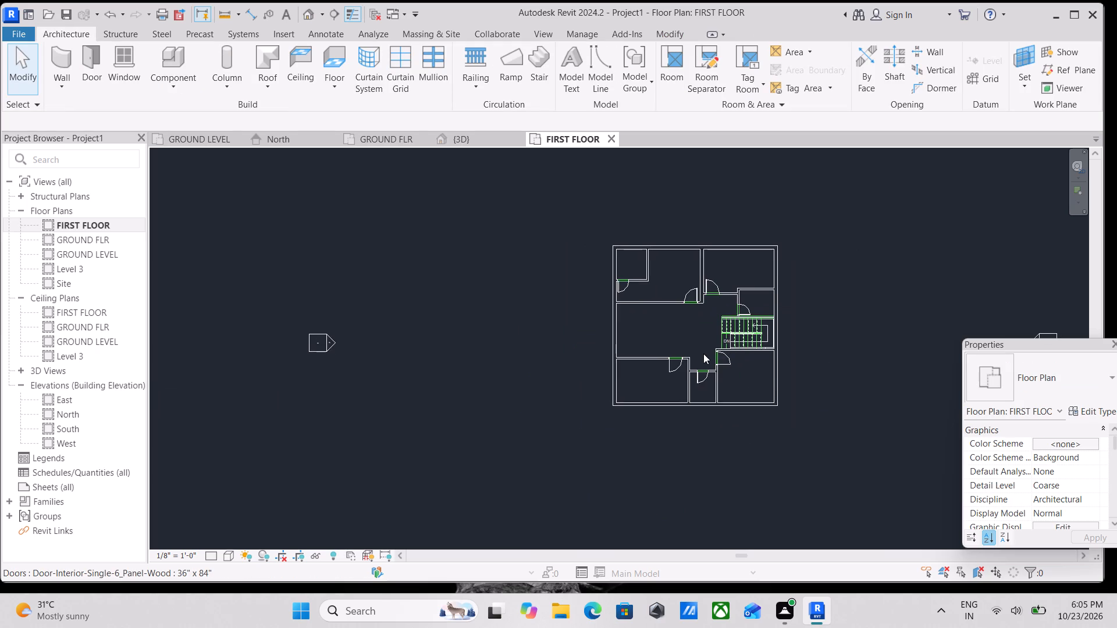
key(w)
key(n)
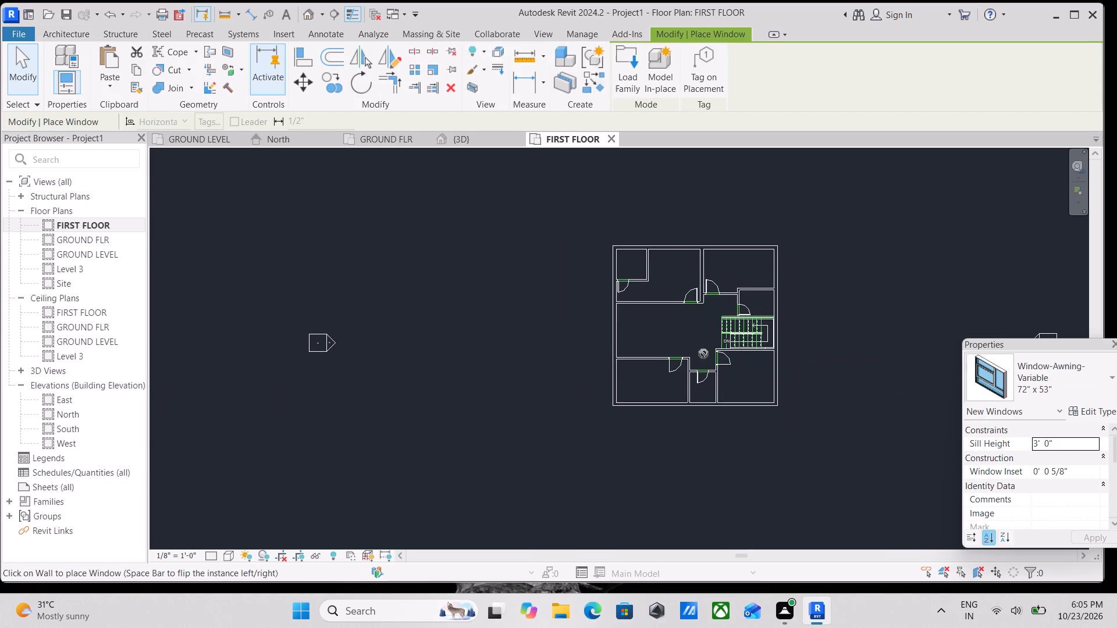
click(1083, 389)
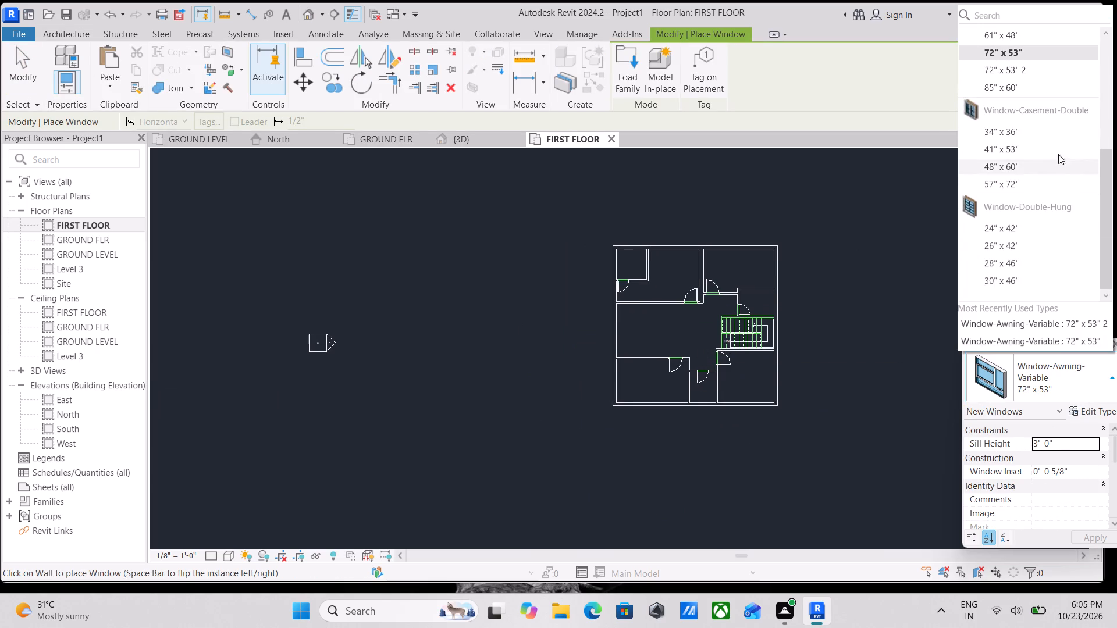
click(1028, 66)
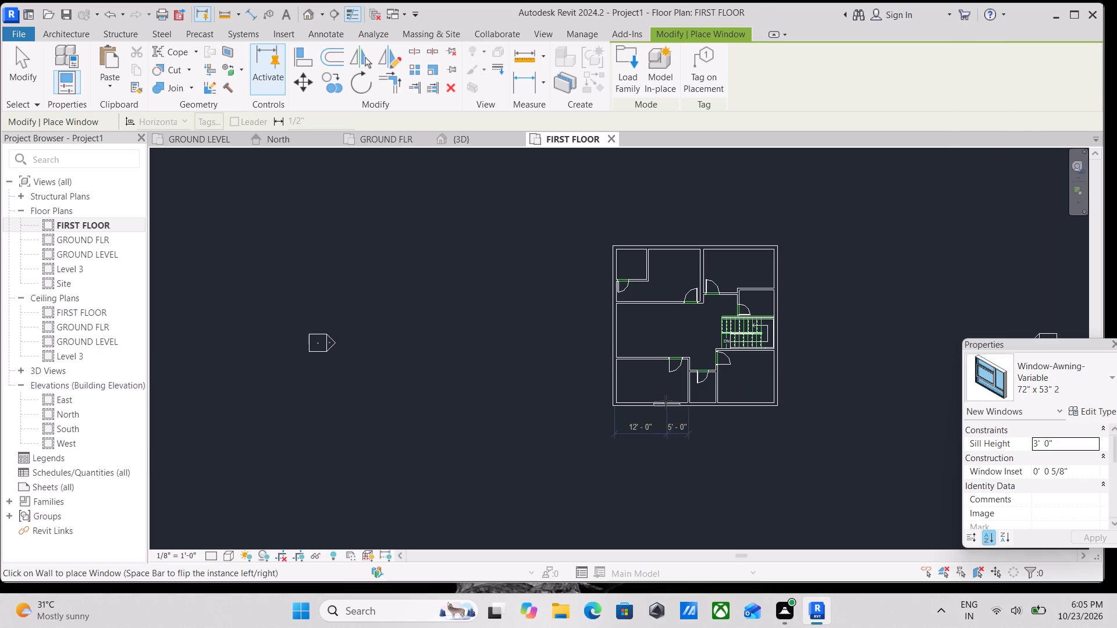
scroll(654, 408, up, 7)
click(654, 408)
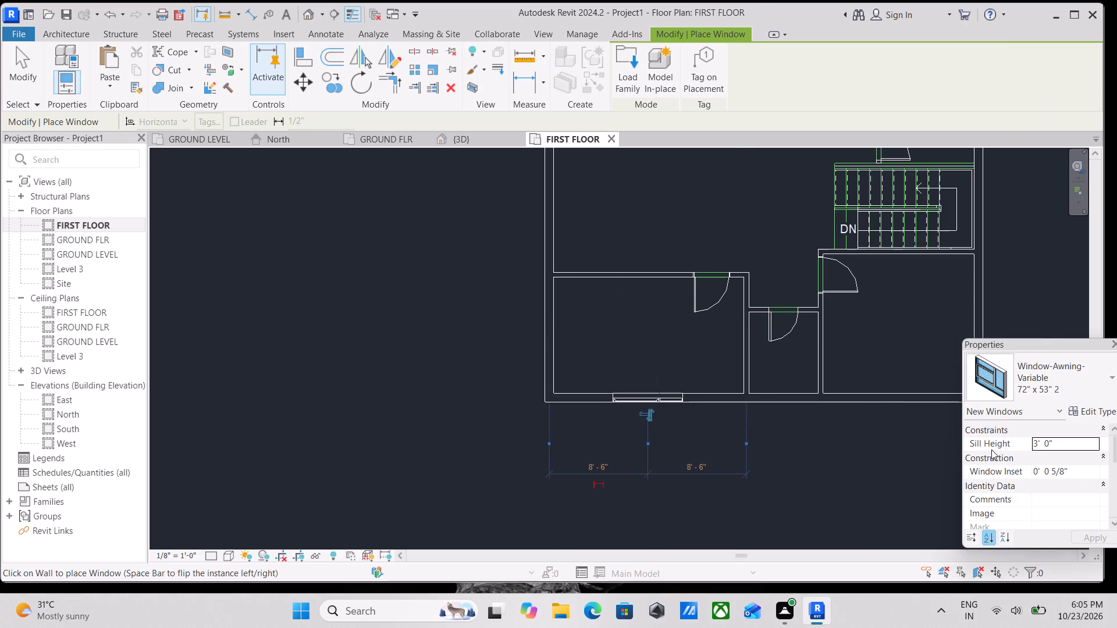
Place a matching 72" x 53" 2 awning window in the southeast room's south wall, 8'-1" from the west side and 5'-6" from the east.
middle_drag(814, 407, 662, 408)
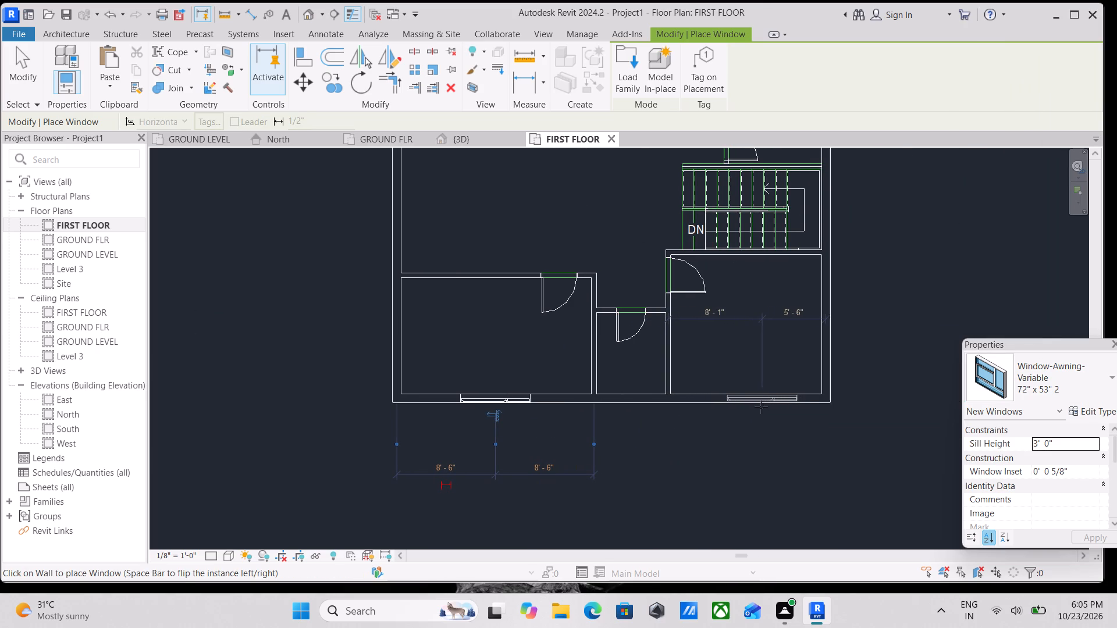
click(761, 407)
scroll(761, 348, down, 3)
middle_drag(761, 348, 751, 513)
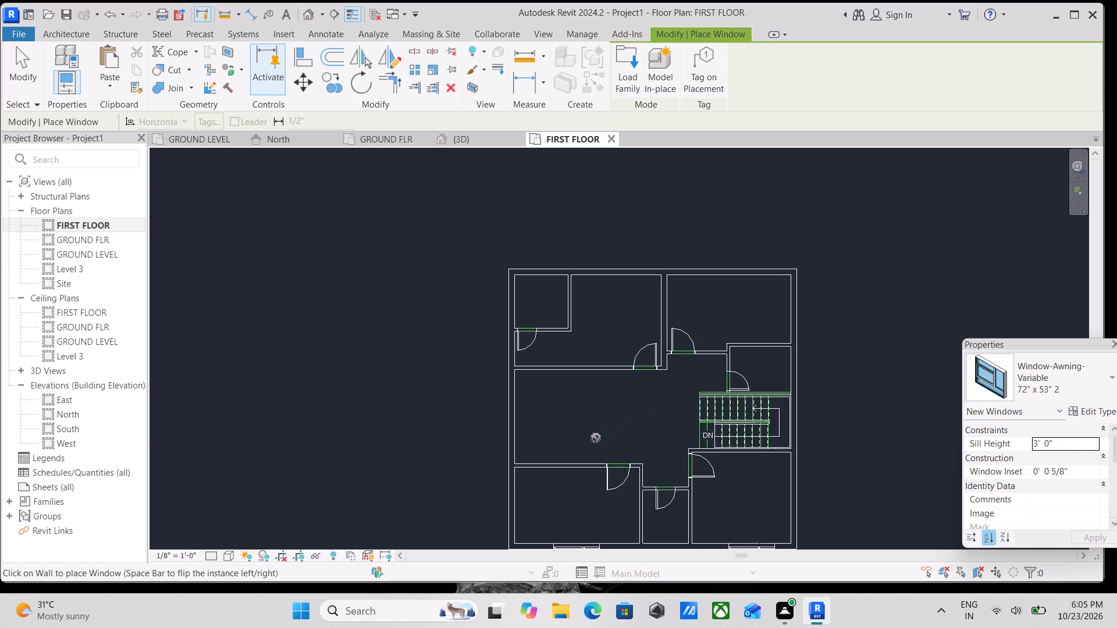
scroll(596, 438, down, 2)
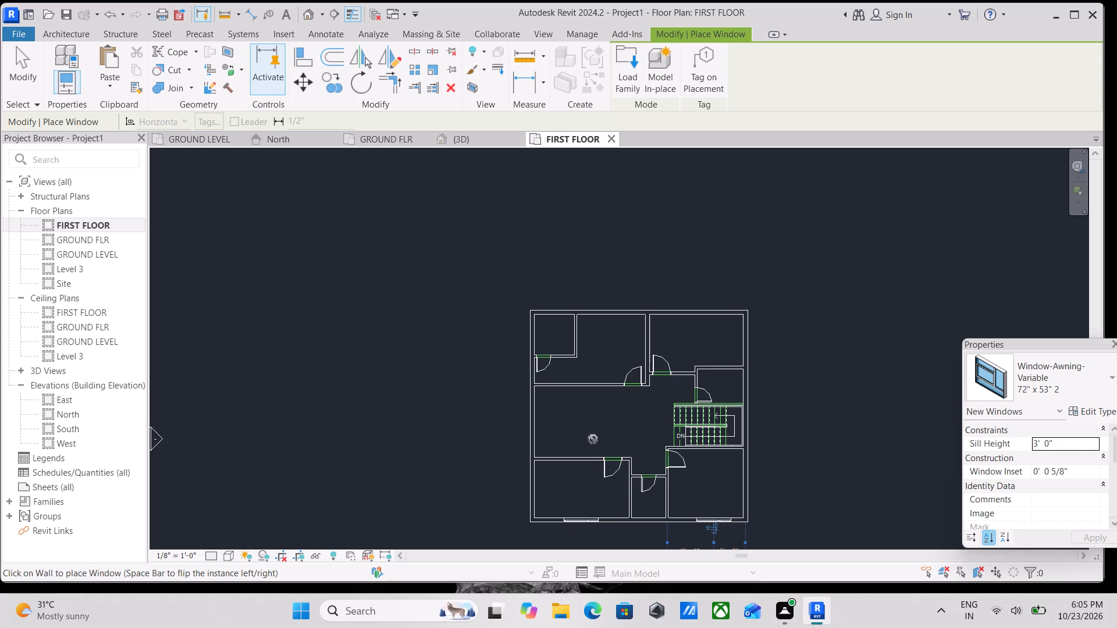
scroll(610, 411, down, 2)
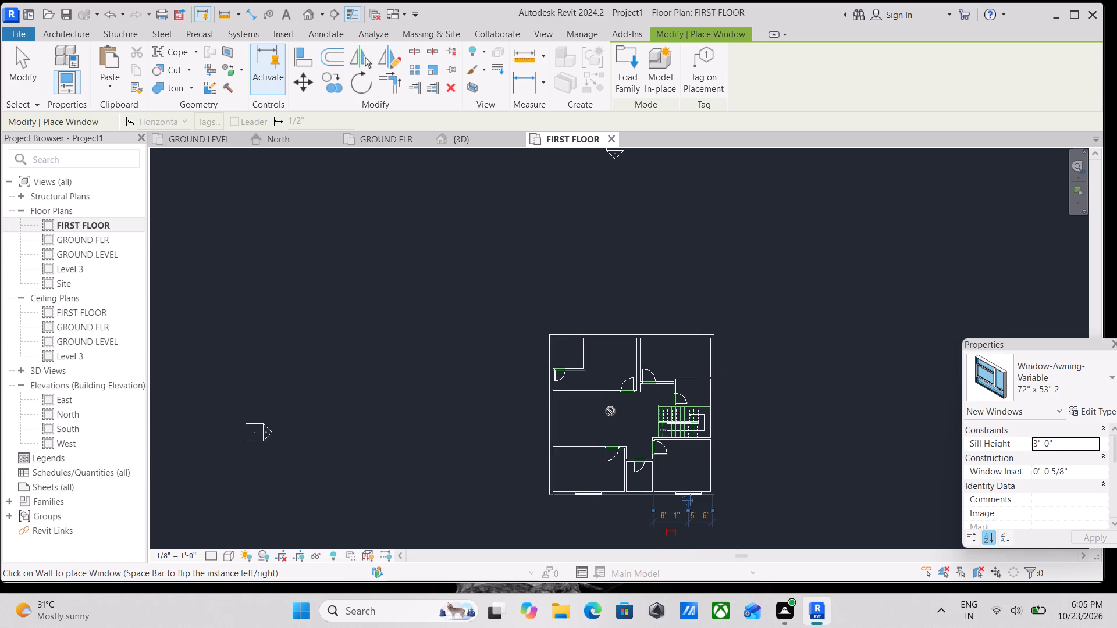
middle_drag(610, 411, 621, 466)
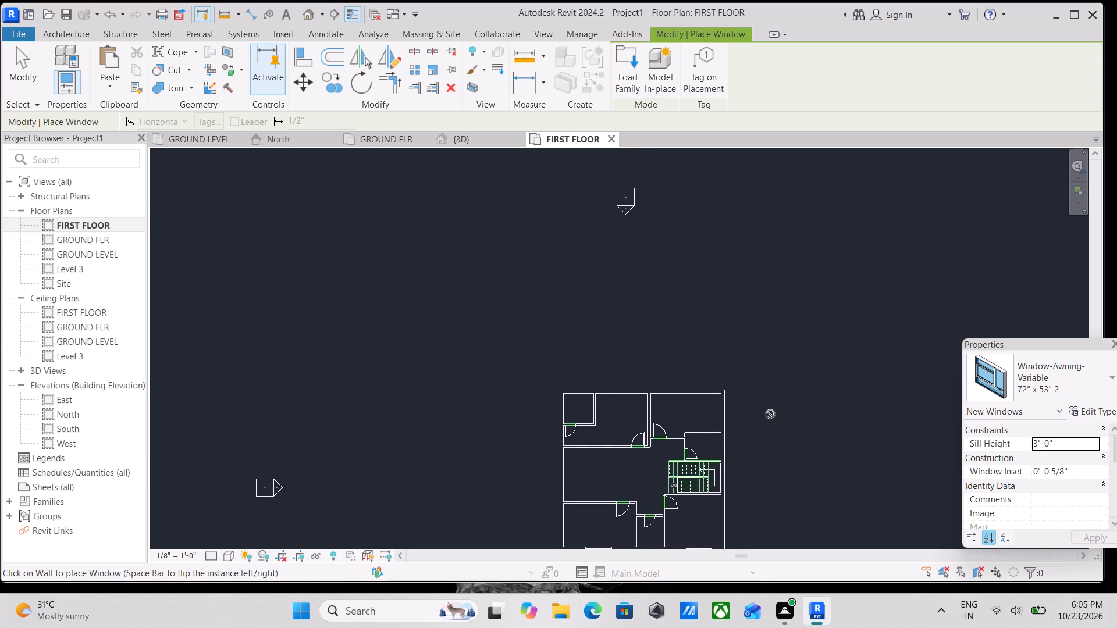
scroll(770, 414, down, 3)
key(Escape)
Examine the house from the front, side and back in the 3D view to check the windows and remaining blank walls.
click(475, 141)
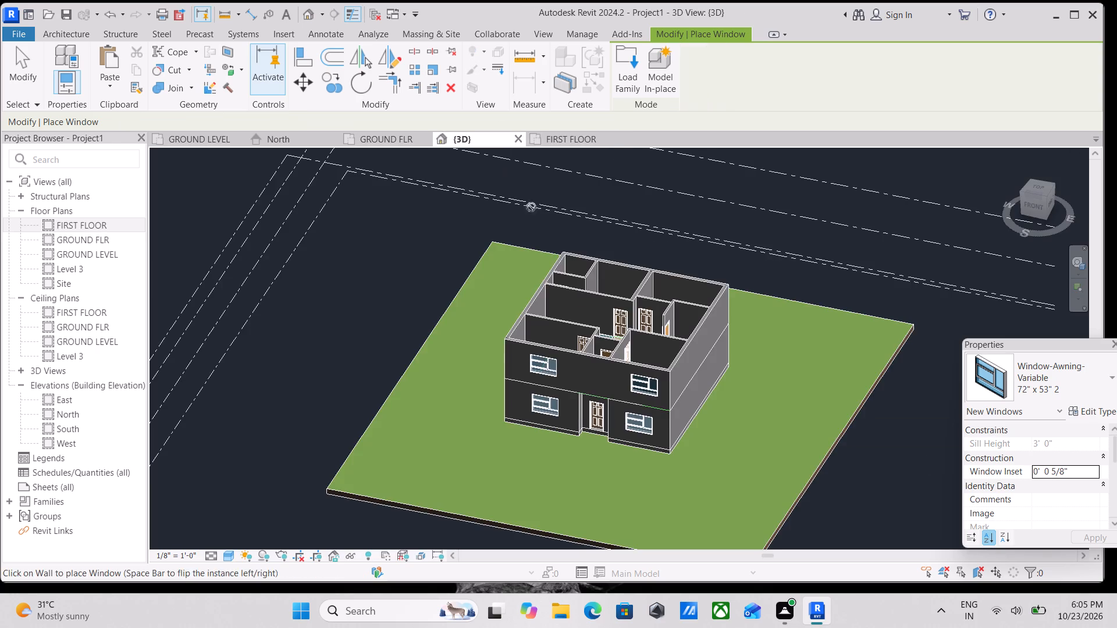
scroll(650, 372, down, 3)
scroll(699, 398, down, 1)
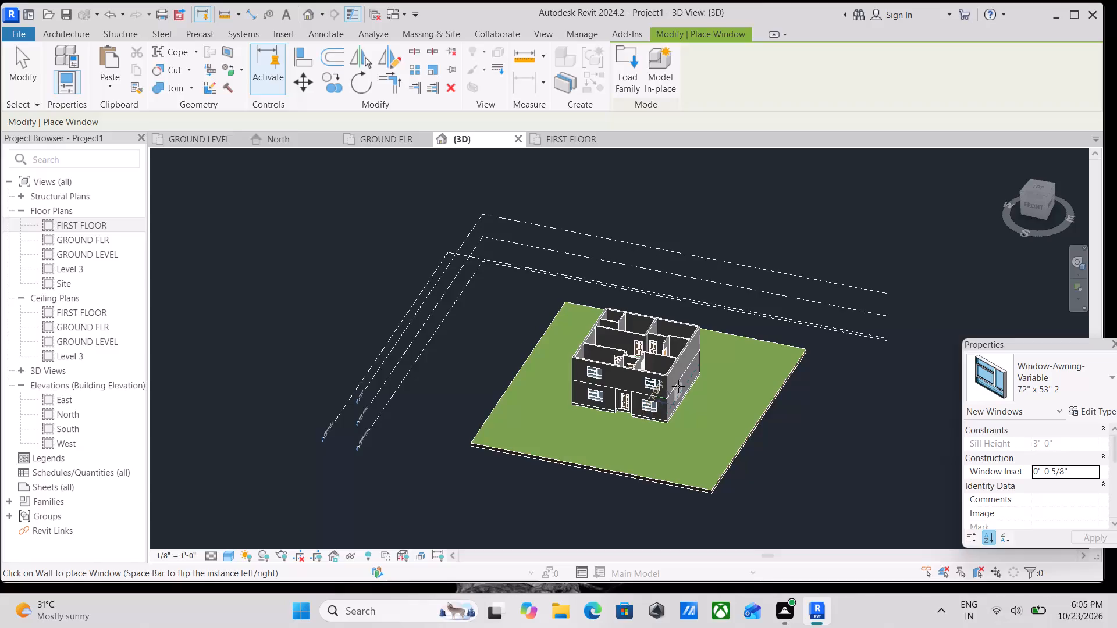
scroll(598, 428, up, 13)
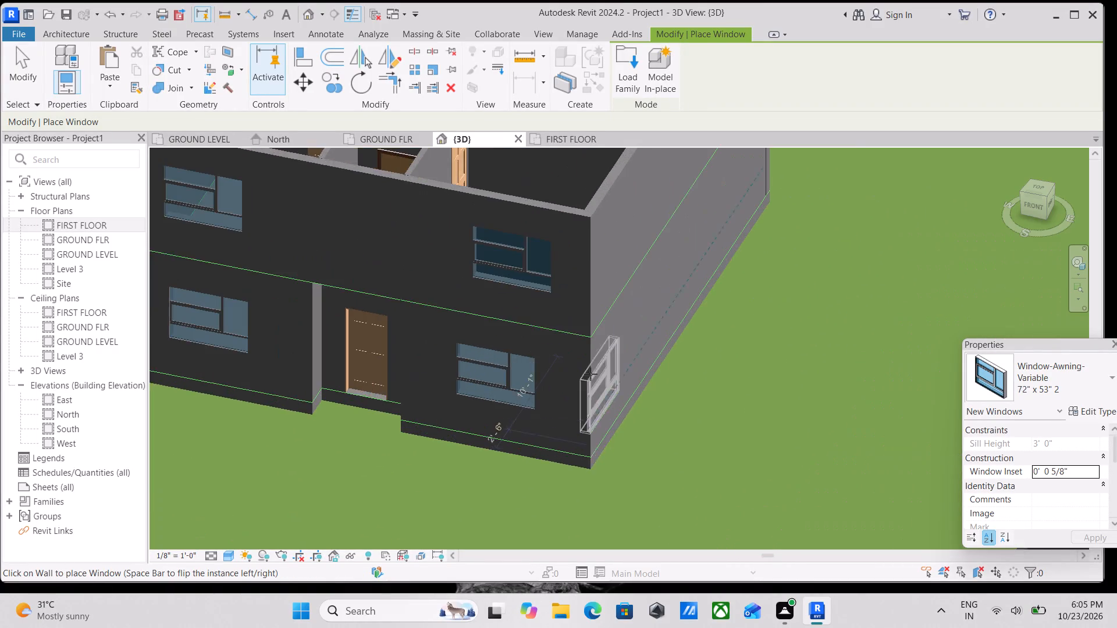
scroll(589, 370, up, 4)
scroll(590, 369, down, 4)
scroll(538, 390, down, 6)
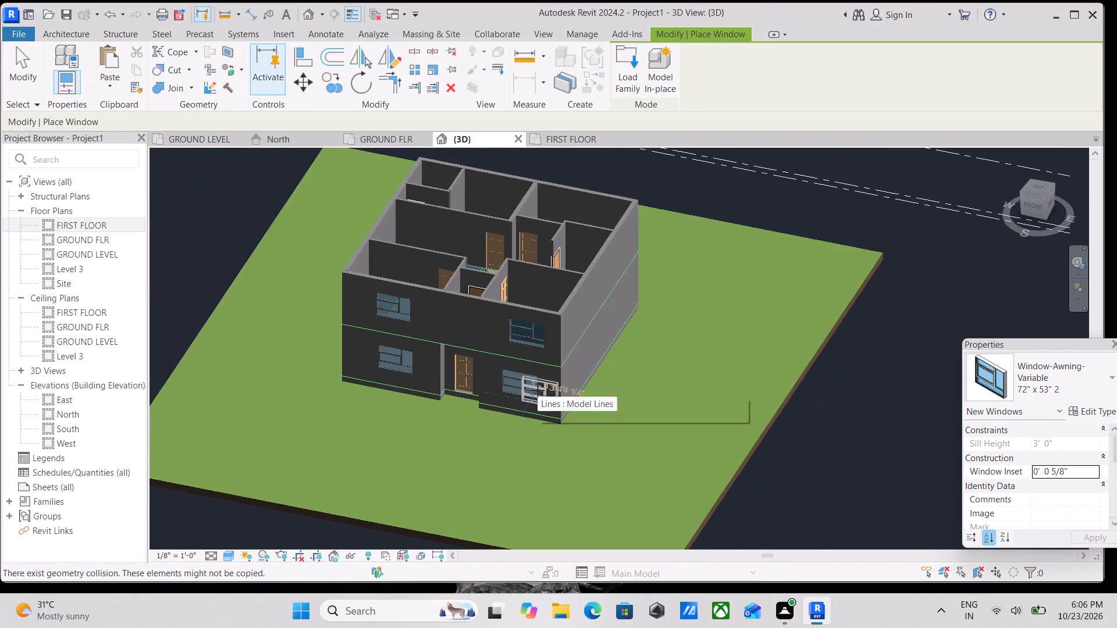
scroll(538, 391, down, 1)
shift+middle_drag(526, 383, 680, 323)
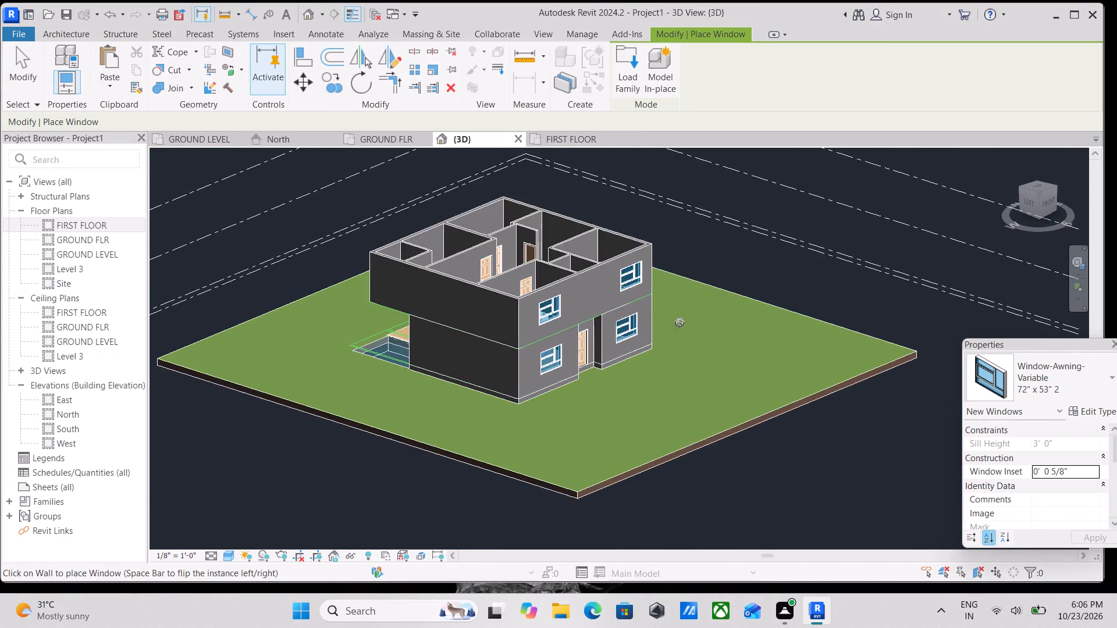
shift+middle_drag(573, 318, 796, 323)
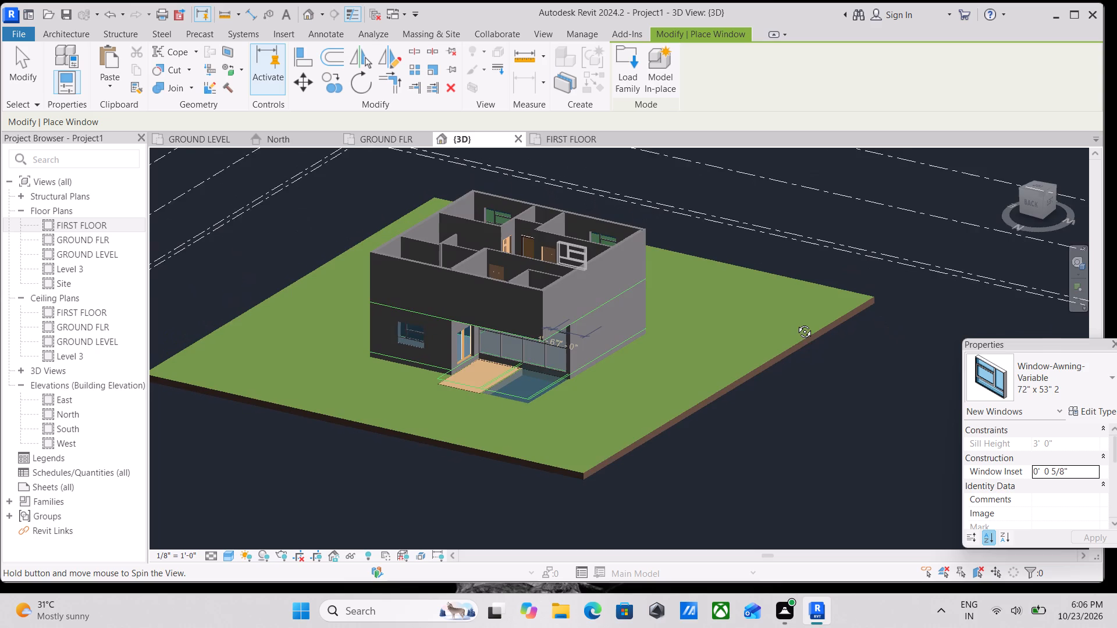
shift+middle_drag(796, 323, 417, 455)
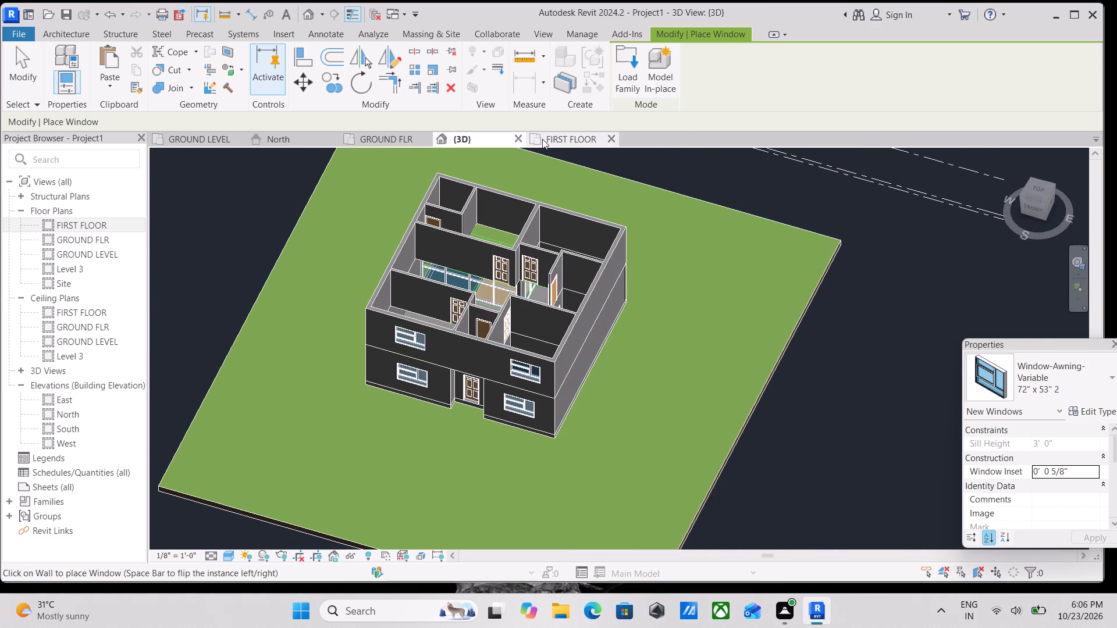
Return to the FIRST FLOOR plan at the north rooms and finish window placement.
click(542, 139)
scroll(684, 453, up, 6)
scroll(764, 330, up, 3)
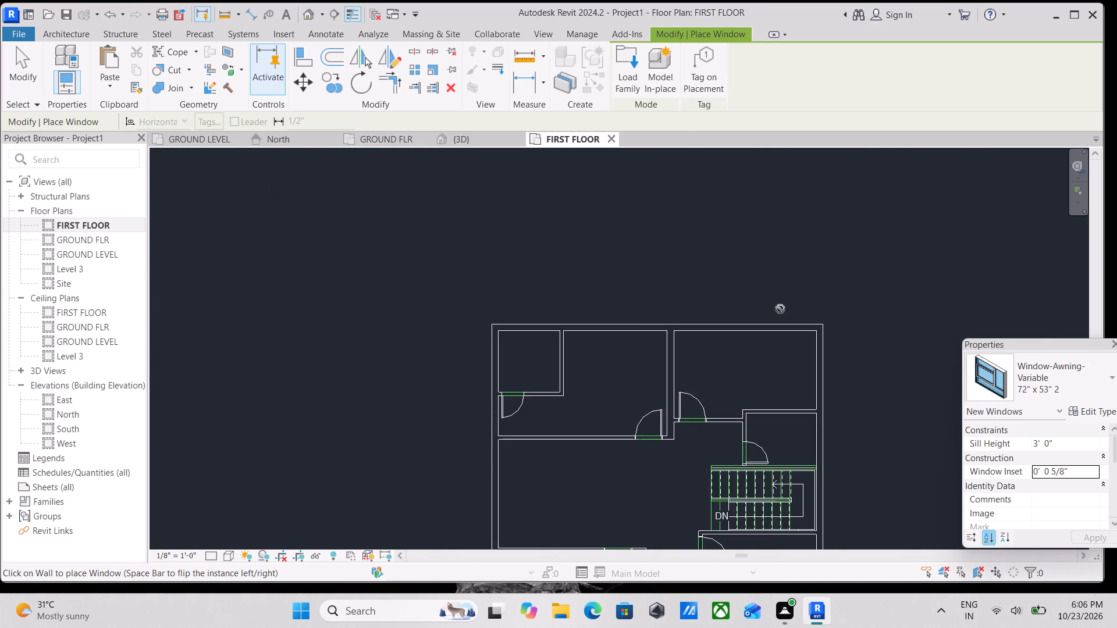
middle_drag(787, 362, 783, 331)
key(Escape)
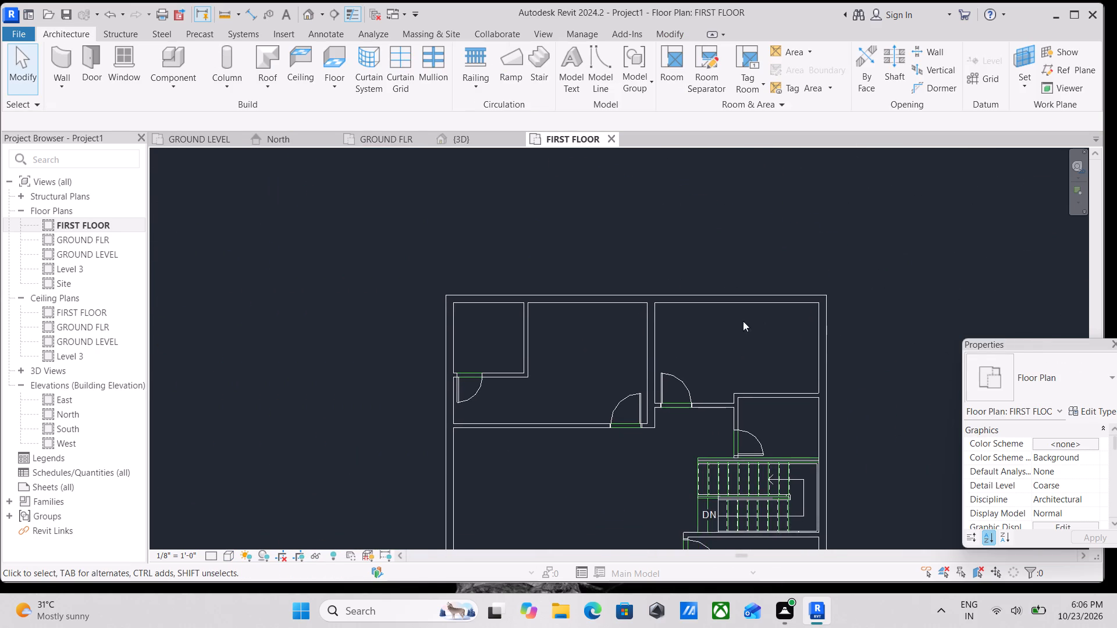
scroll(710, 333, down, 2)
click(1080, 387)
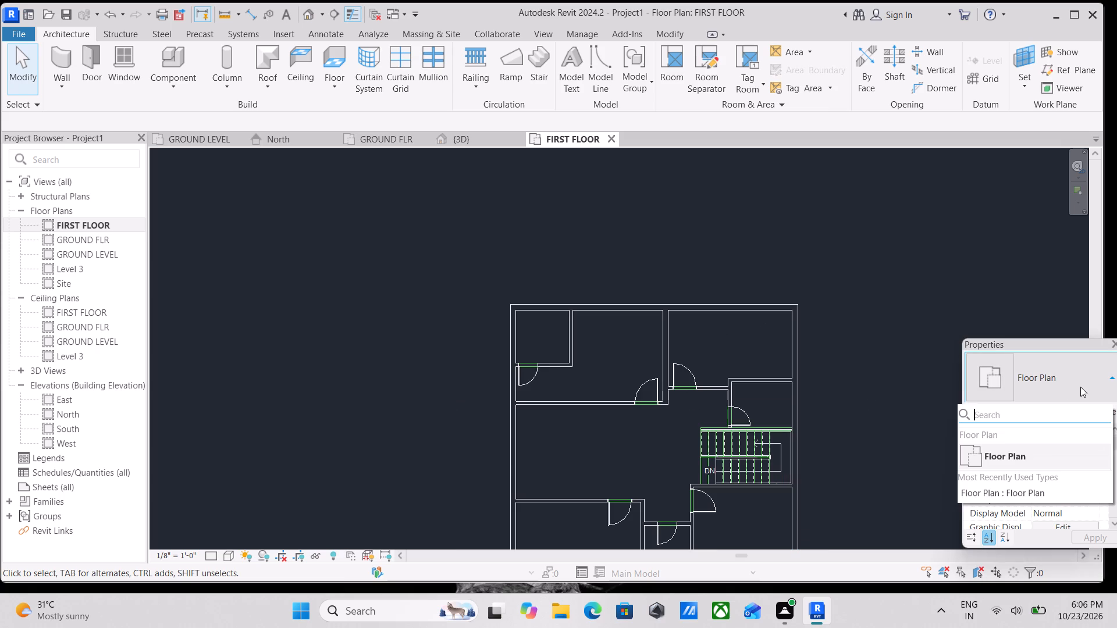
click(1073, 376)
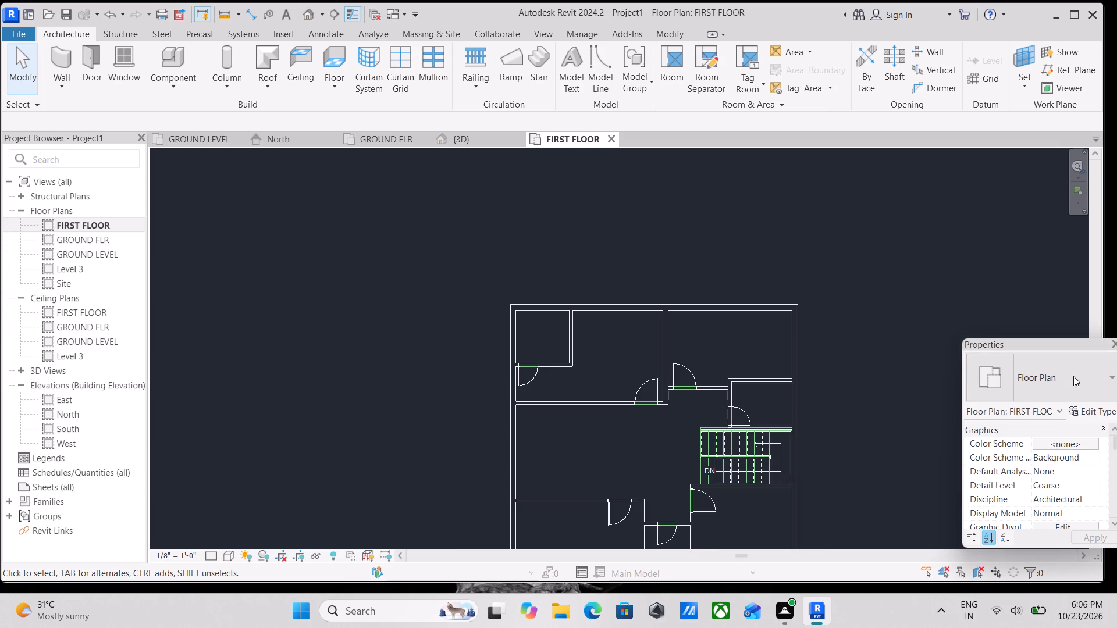
scroll(617, 312, up, 5)
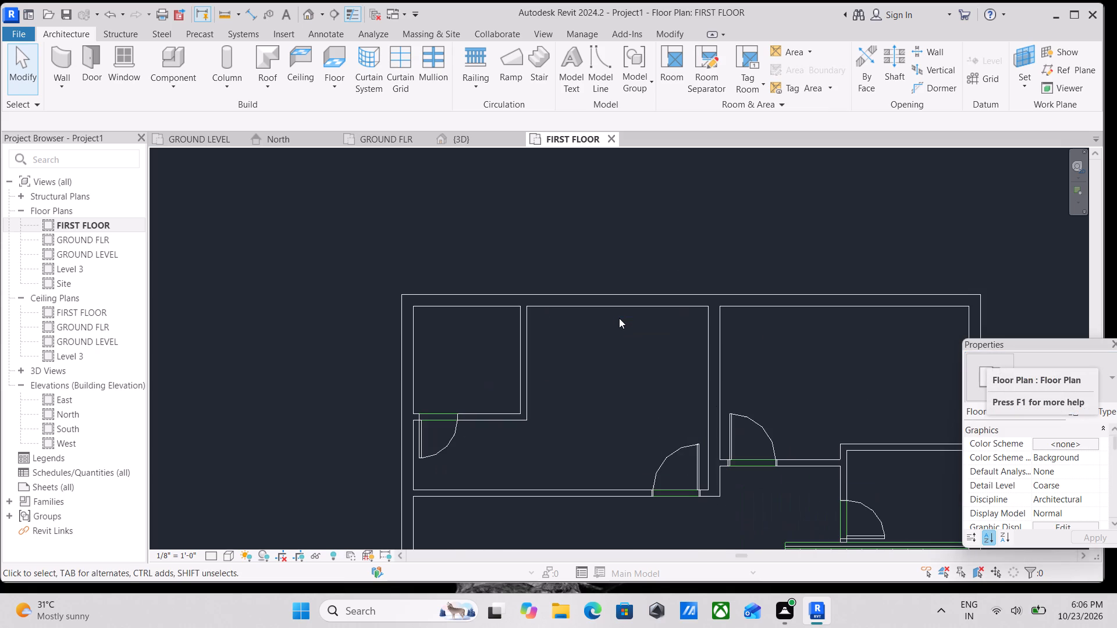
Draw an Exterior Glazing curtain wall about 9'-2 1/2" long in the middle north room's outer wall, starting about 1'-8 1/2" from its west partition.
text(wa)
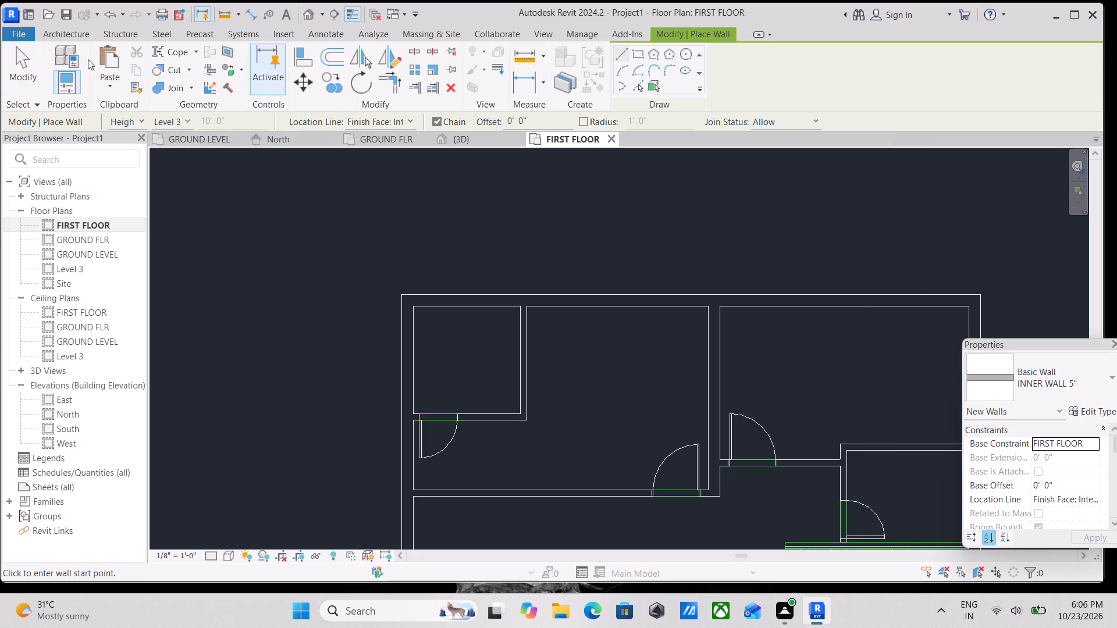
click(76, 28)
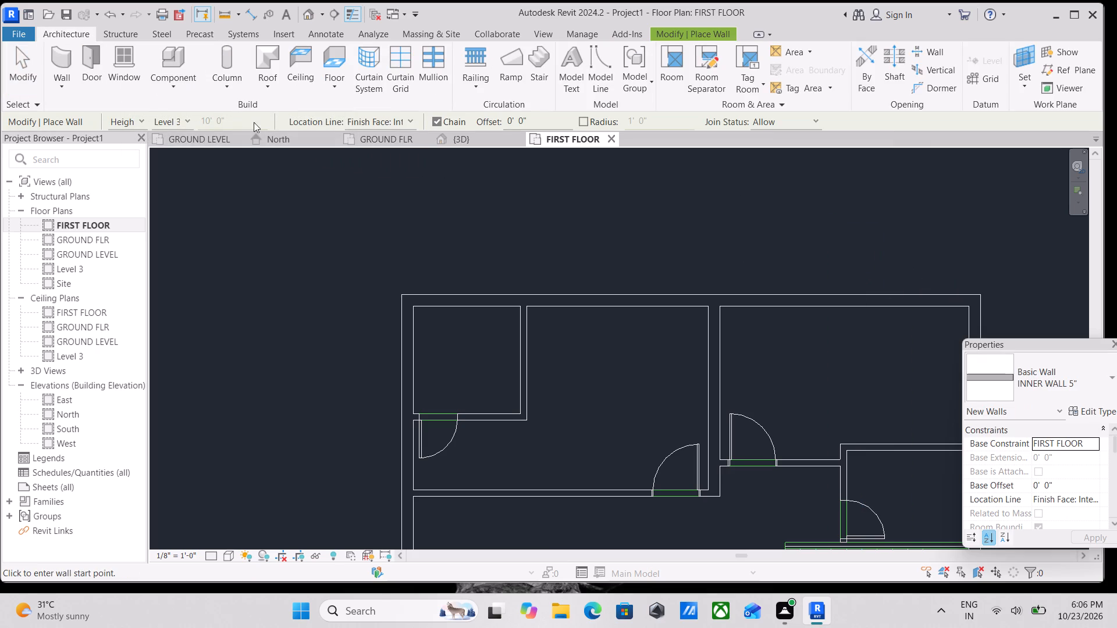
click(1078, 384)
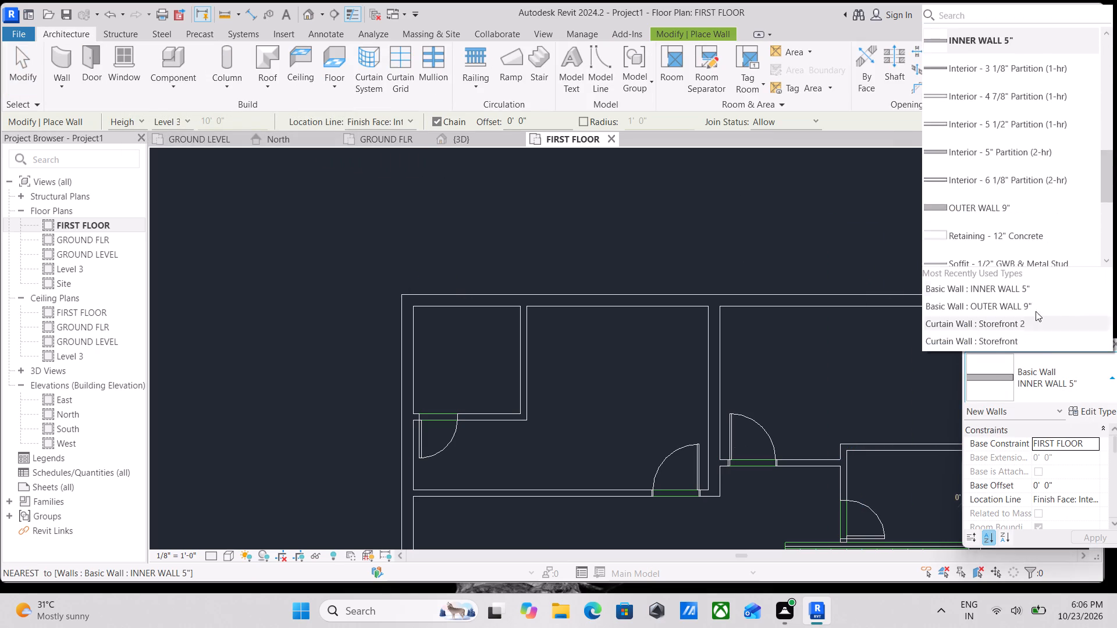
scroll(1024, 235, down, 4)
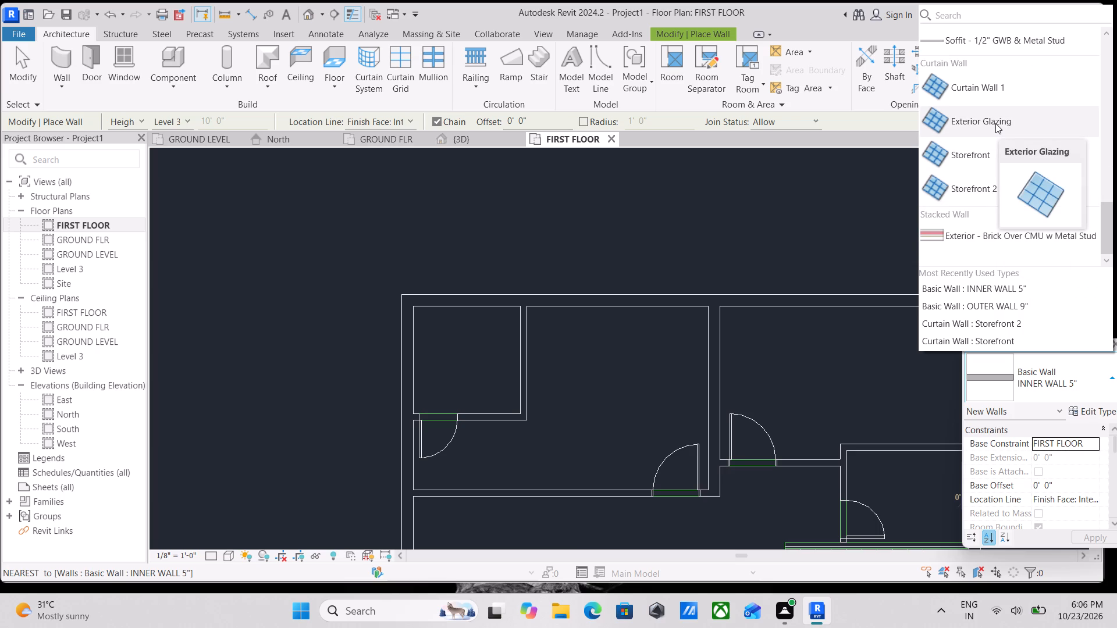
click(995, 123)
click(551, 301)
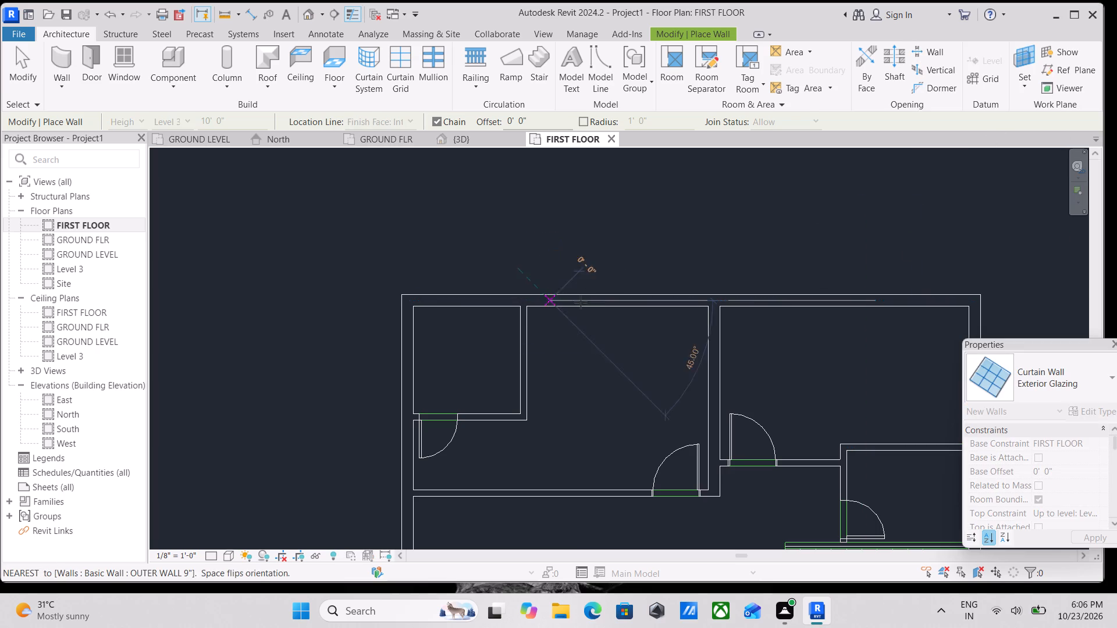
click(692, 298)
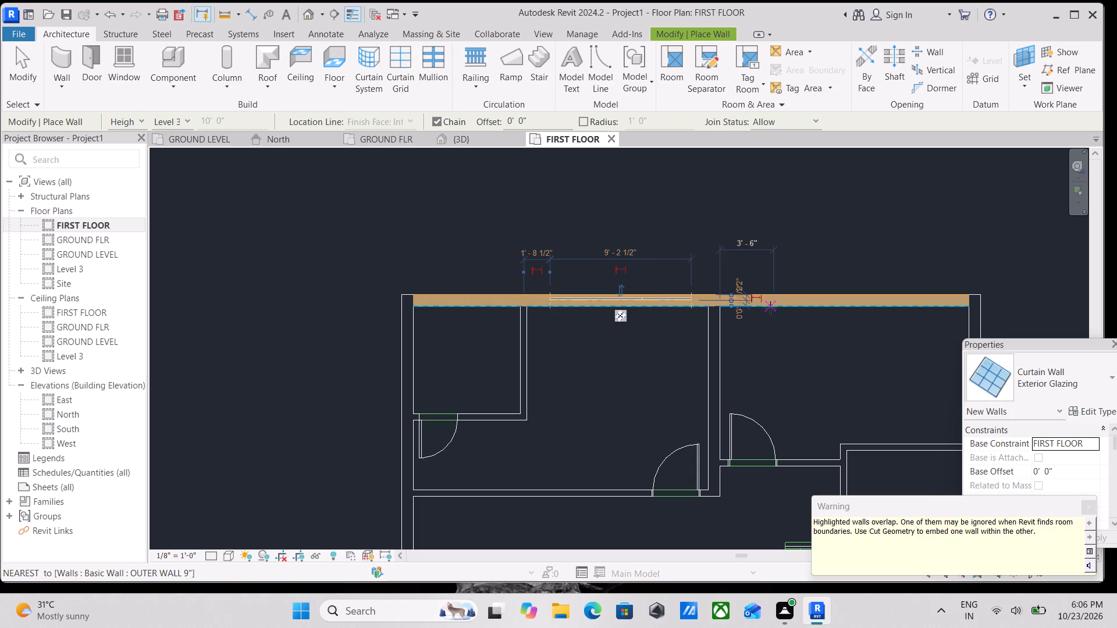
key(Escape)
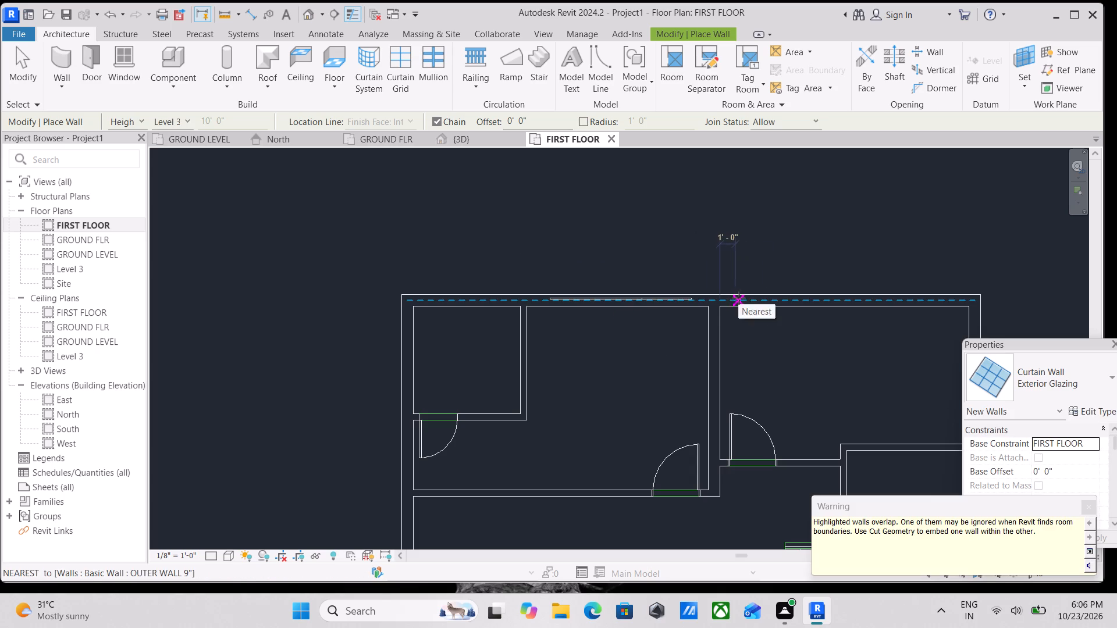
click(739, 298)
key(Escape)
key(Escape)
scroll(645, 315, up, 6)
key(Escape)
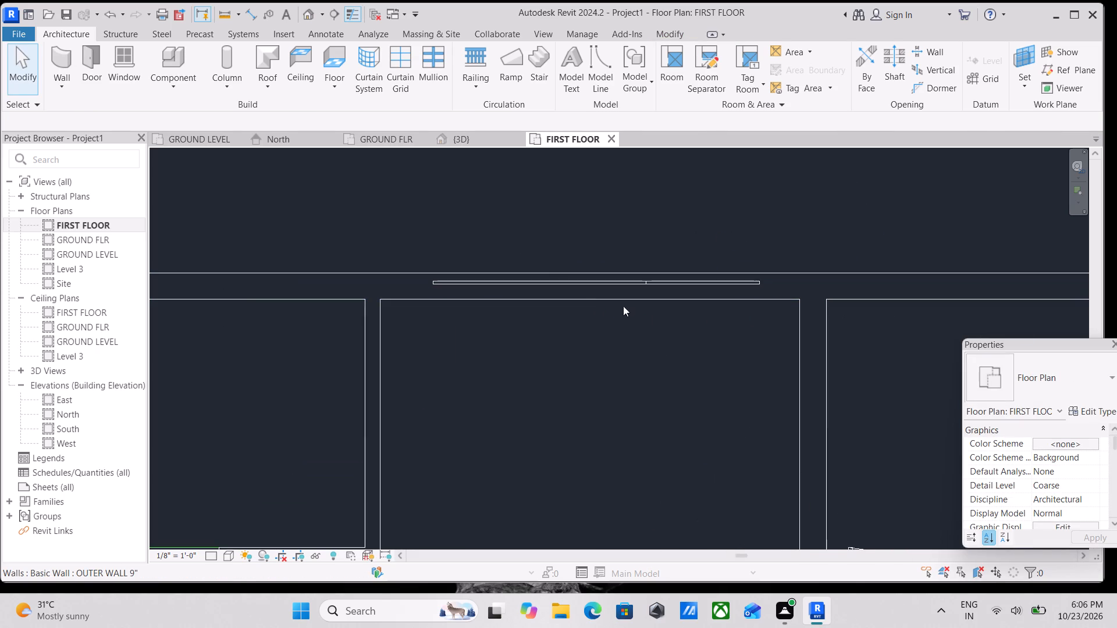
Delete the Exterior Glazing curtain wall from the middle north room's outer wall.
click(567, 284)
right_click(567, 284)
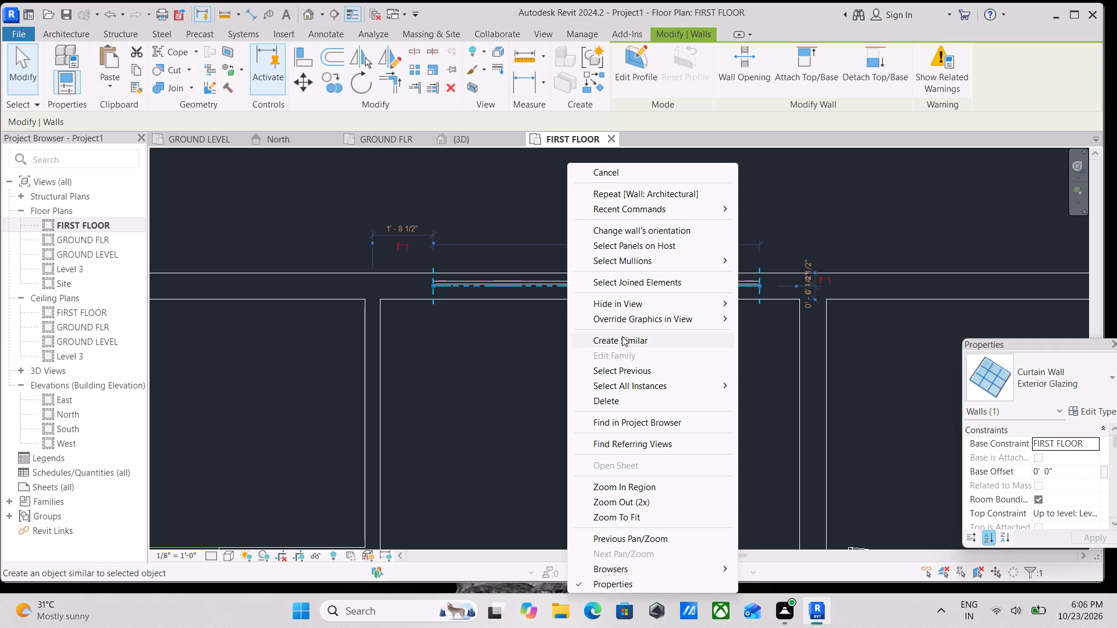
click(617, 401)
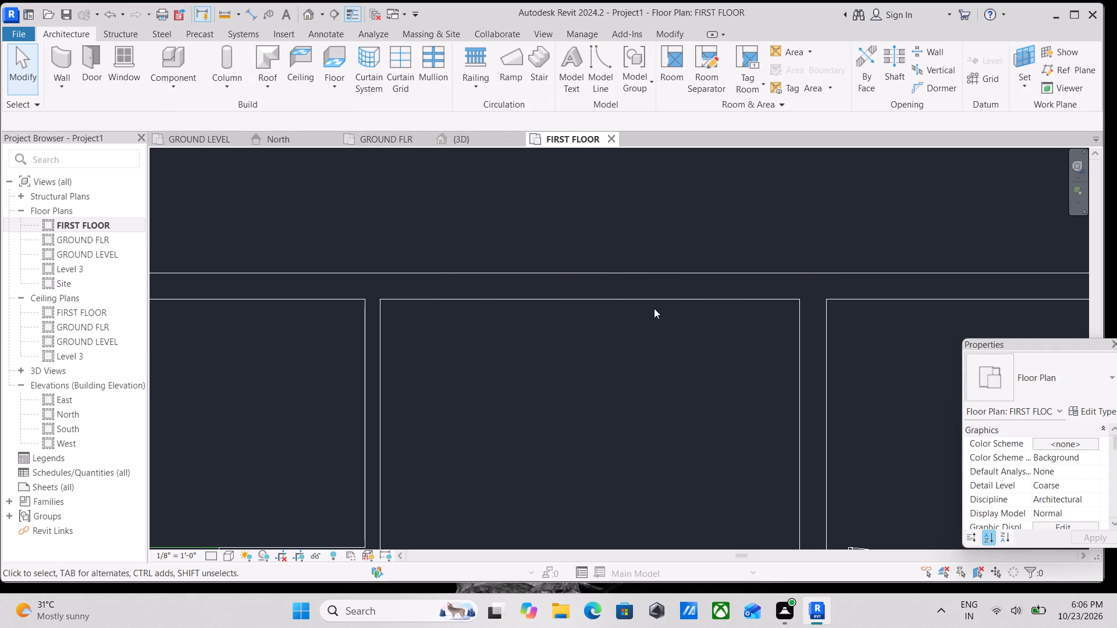
Draw a Storefront 2 curtain wall about 11'-5 1/2" long in the middle north room's outer wall, spanning nearly between its side partitions.
text(wa)
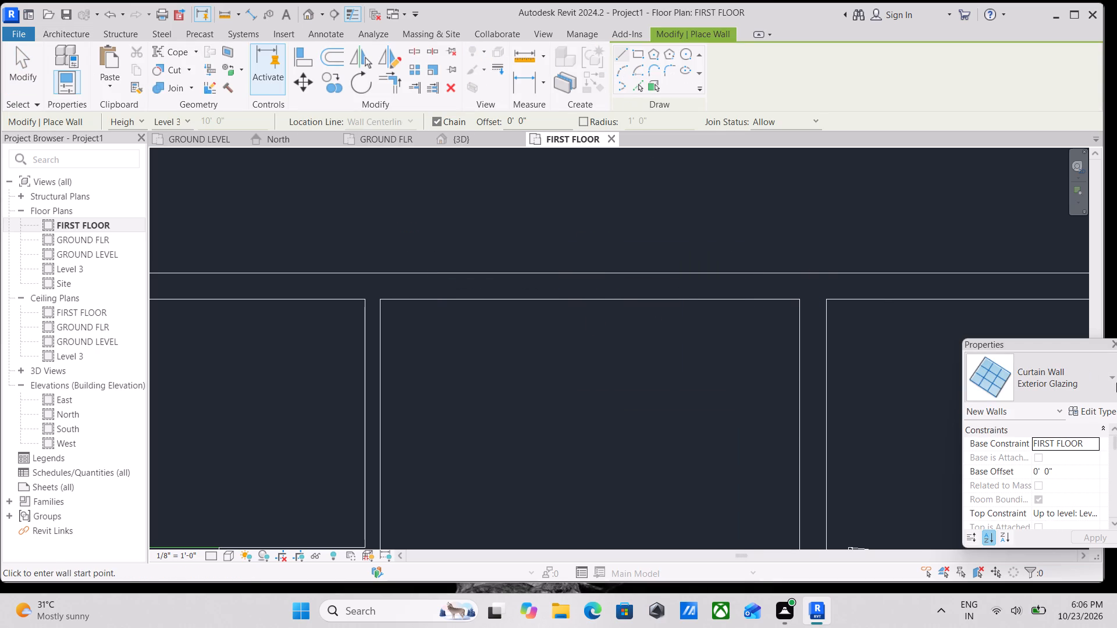
click(1090, 378)
click(958, 219)
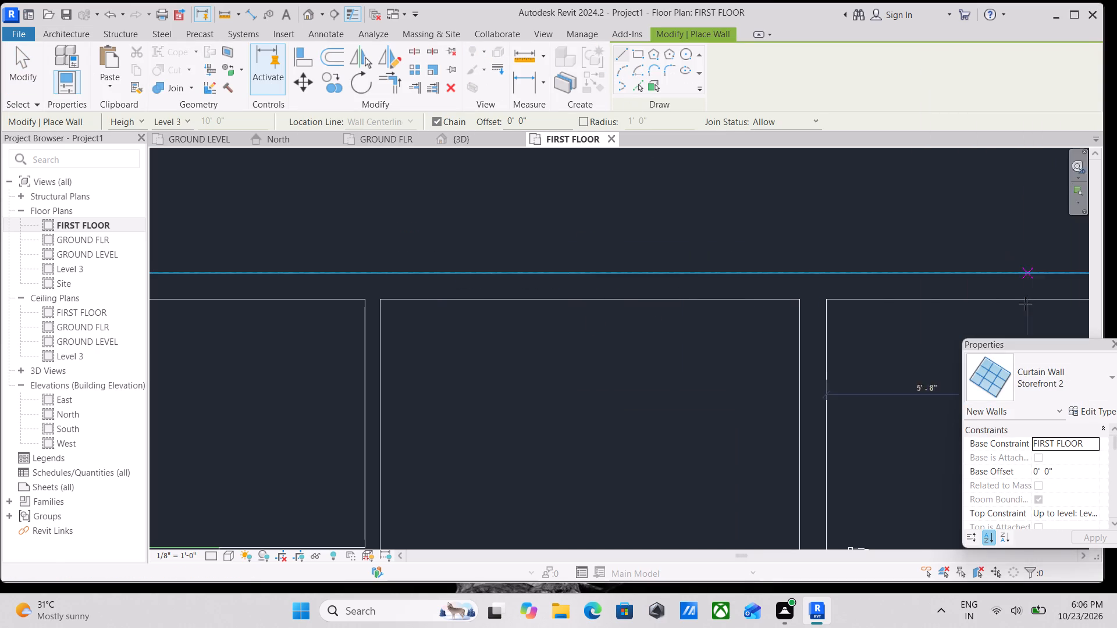
click(792, 281)
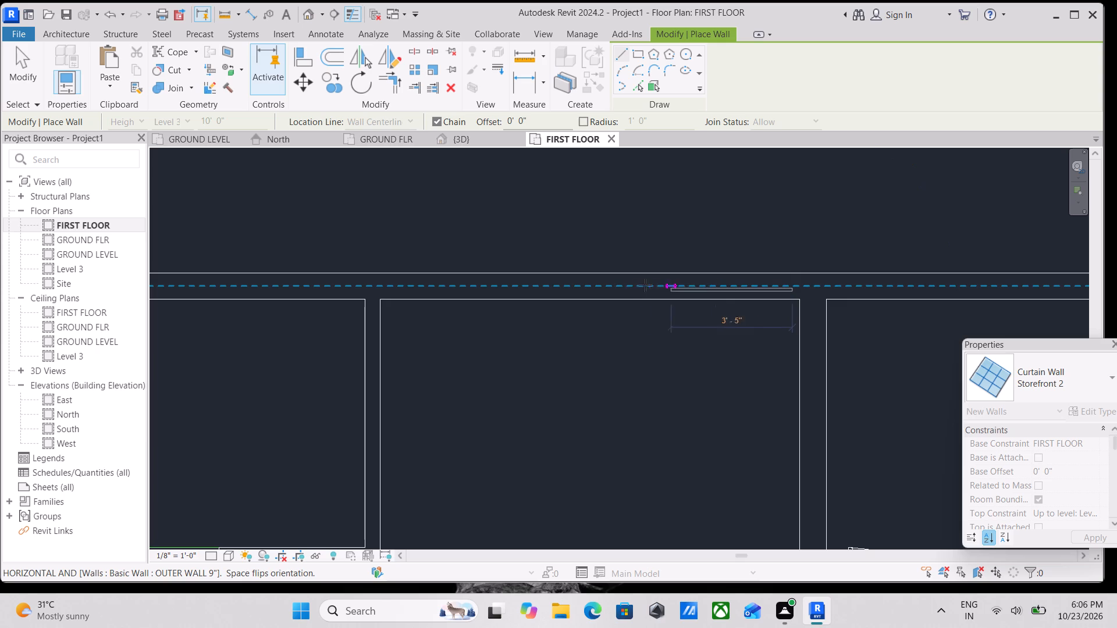
click(394, 280)
Draw a Storefront 2 curtain wall about 7'-5" long in the north-east room's outer wall, starting near the east corner, and finish wall placement.
scroll(539, 292, down, 3)
scroll(685, 312, down, 2)
middle_drag(678, 313, 542, 306)
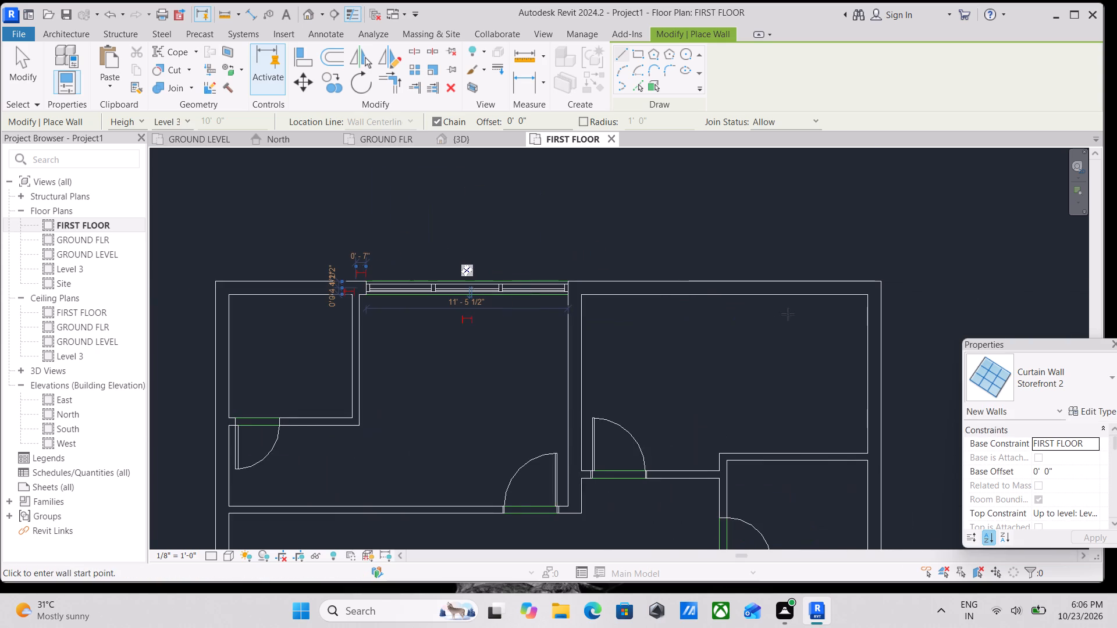
scroll(803, 313, down, 1)
middle_drag(803, 313, 770, 324)
scroll(803, 313, down, 1)
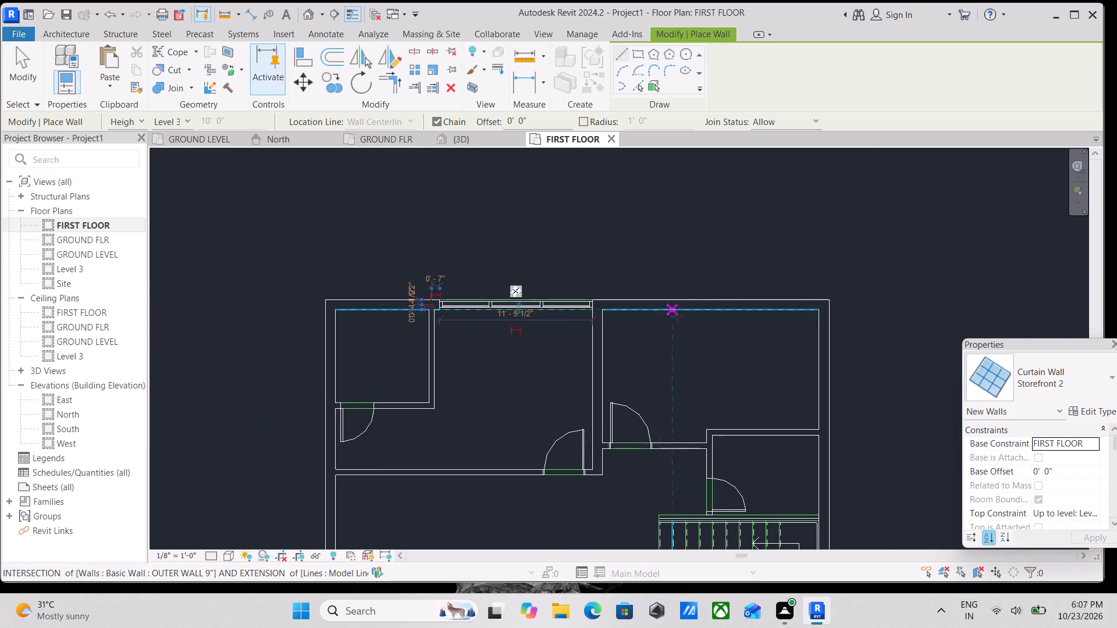
click(809, 304)
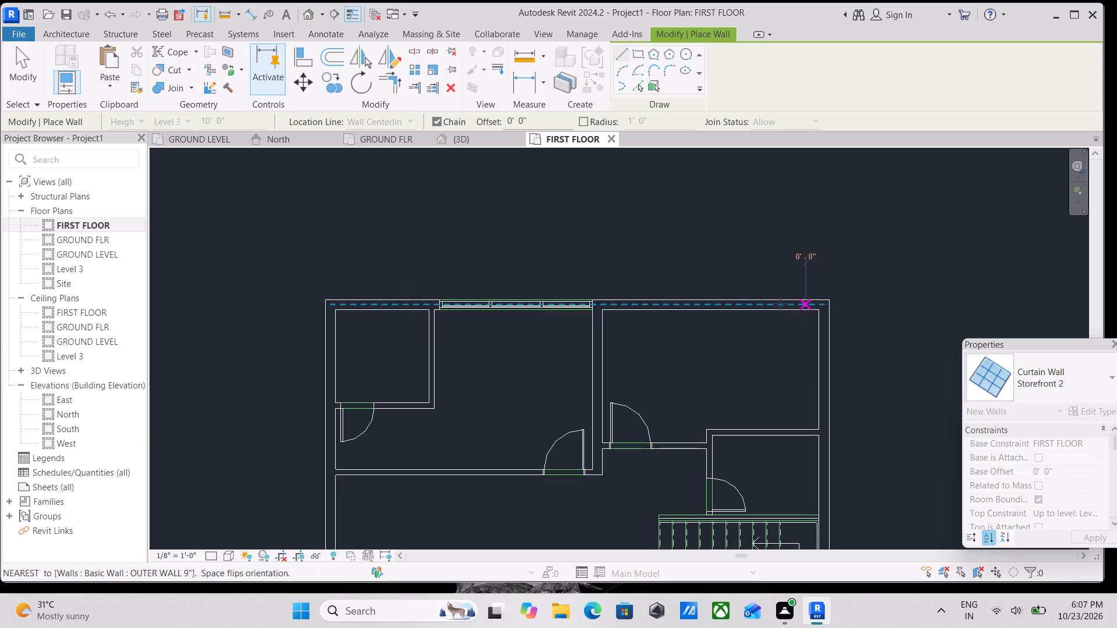
click(709, 301)
scroll(709, 301, down, 2)
key(Escape)
scroll(736, 309, down, 4)
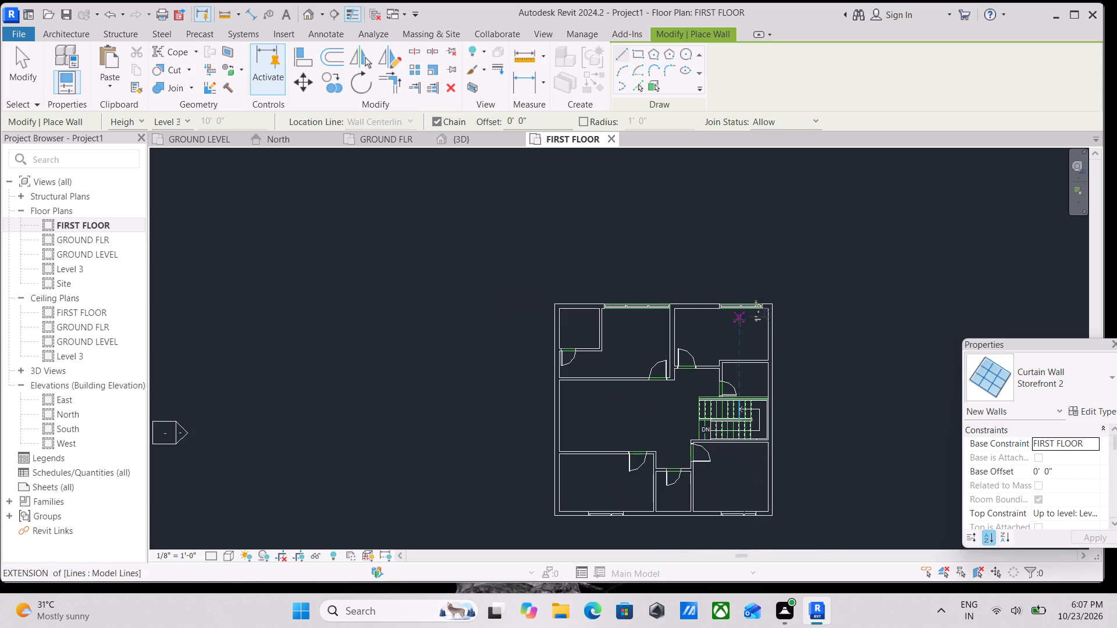
key(Escape)
Examine the new storefront curtain walls on the first floor from the back of the house in the 3D view.
click(492, 138)
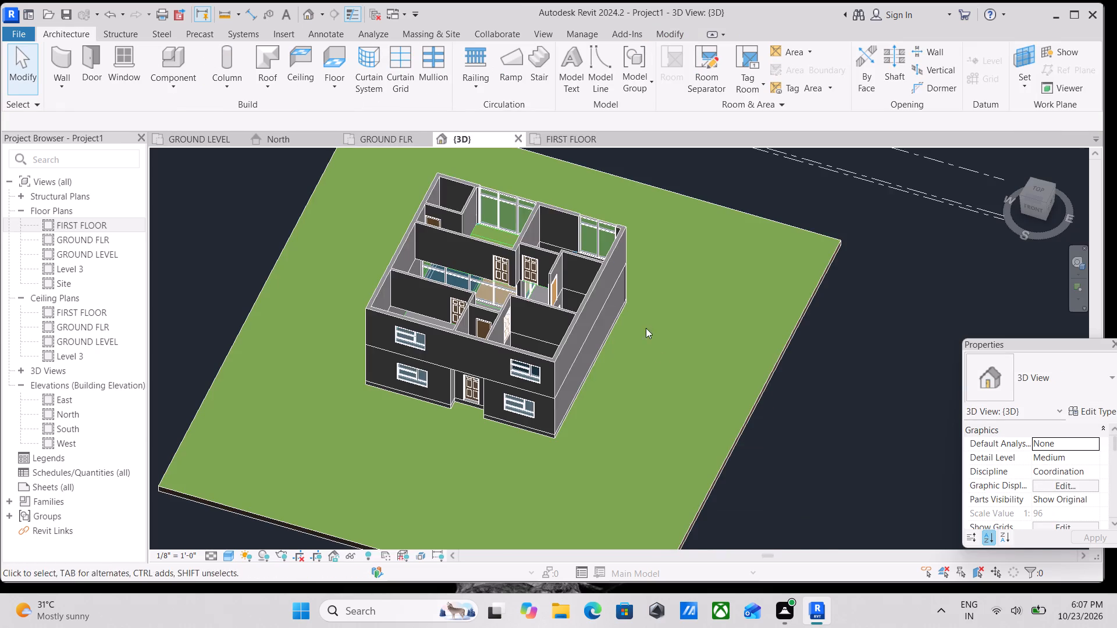
scroll(660, 354, down, 3)
shift+middle_drag(660, 355, 481, 310)
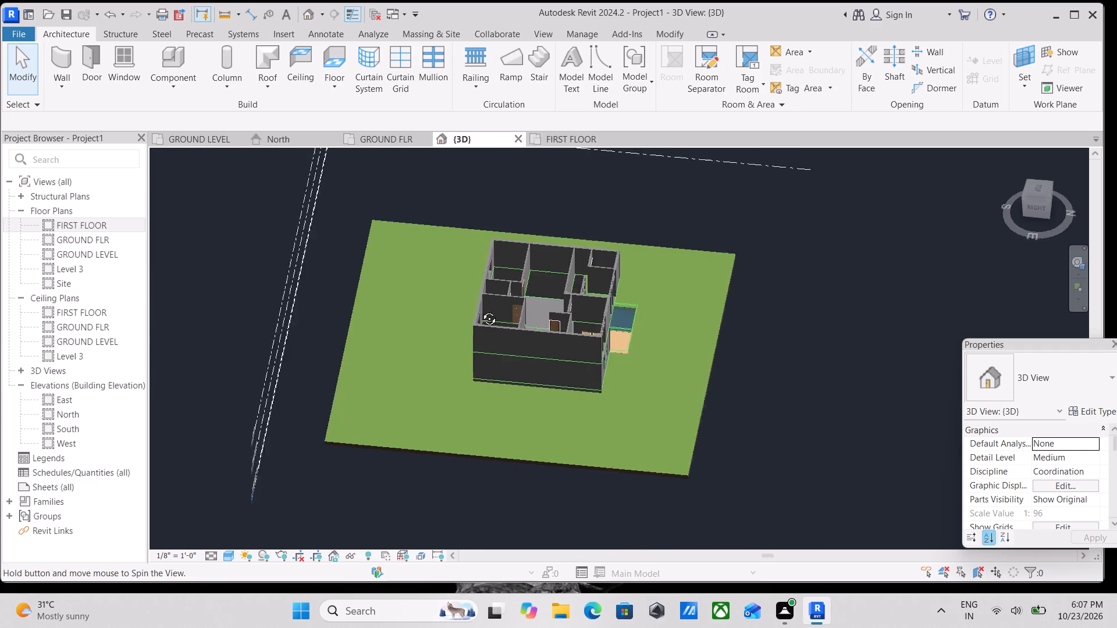
shift+middle_drag(481, 310, 414, 240)
shift+middle_drag(722, 374, 606, 319)
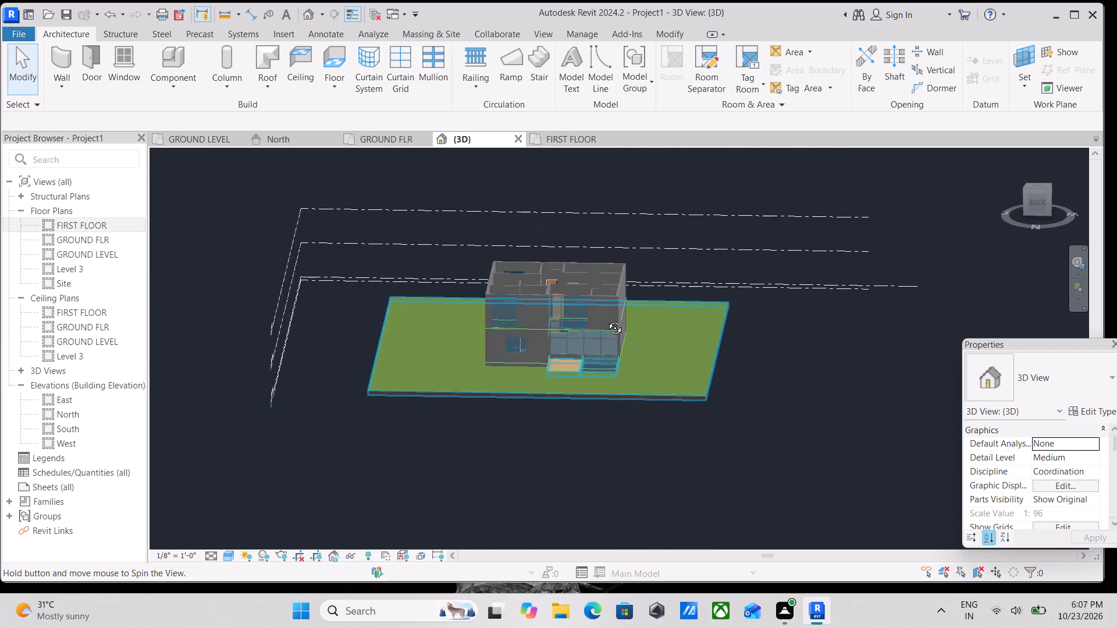
shift+middle_drag(606, 319, 608, 317)
scroll(585, 316, up, 8)
scroll(551, 352, down, 1)
scroll(551, 352, up, 4)
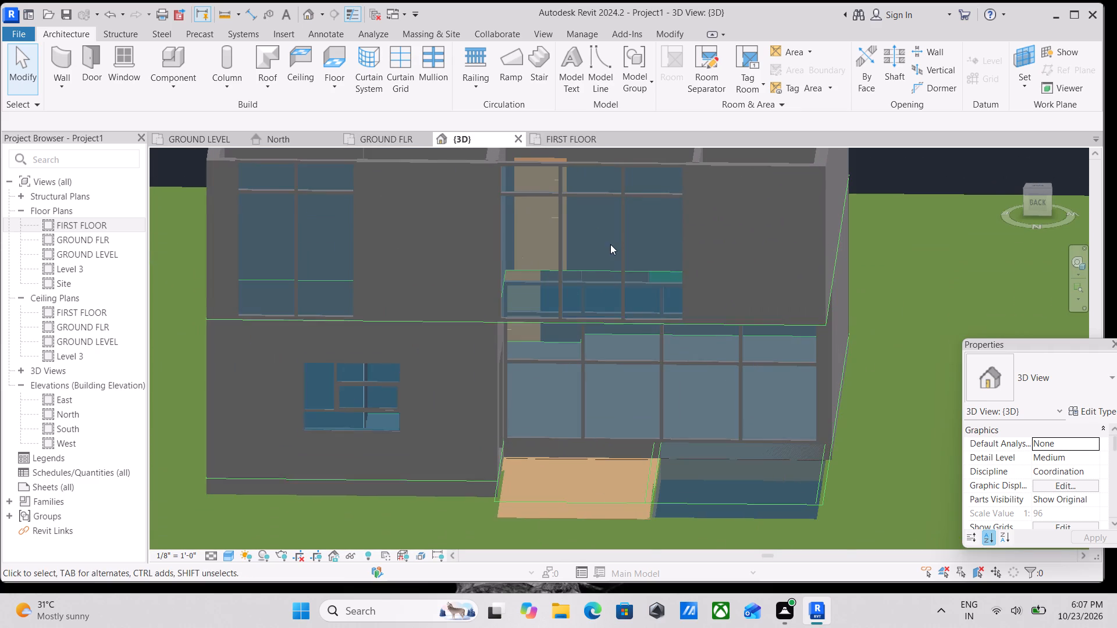
scroll(614, 240, up, 3)
middle_drag(614, 240, 664, 277)
scroll(684, 312, down, 6)
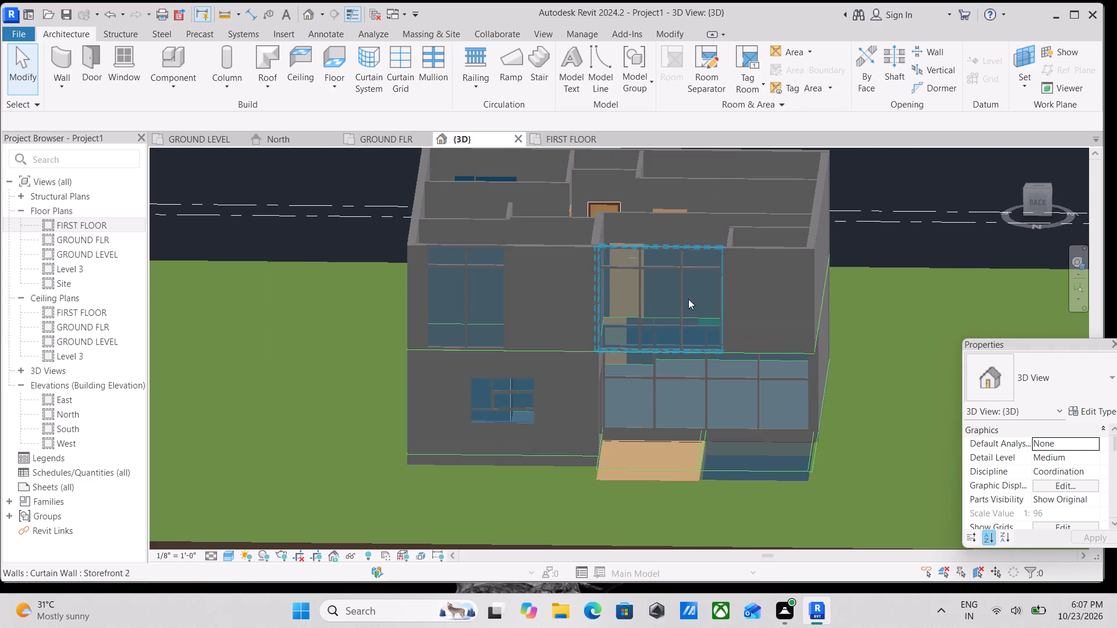
Unpin and delete the three upper horizontal 2.5" x 5" rectangular mullions of the middle north room's Storefront 2 curtain wall.
scroll(665, 272, up, 10)
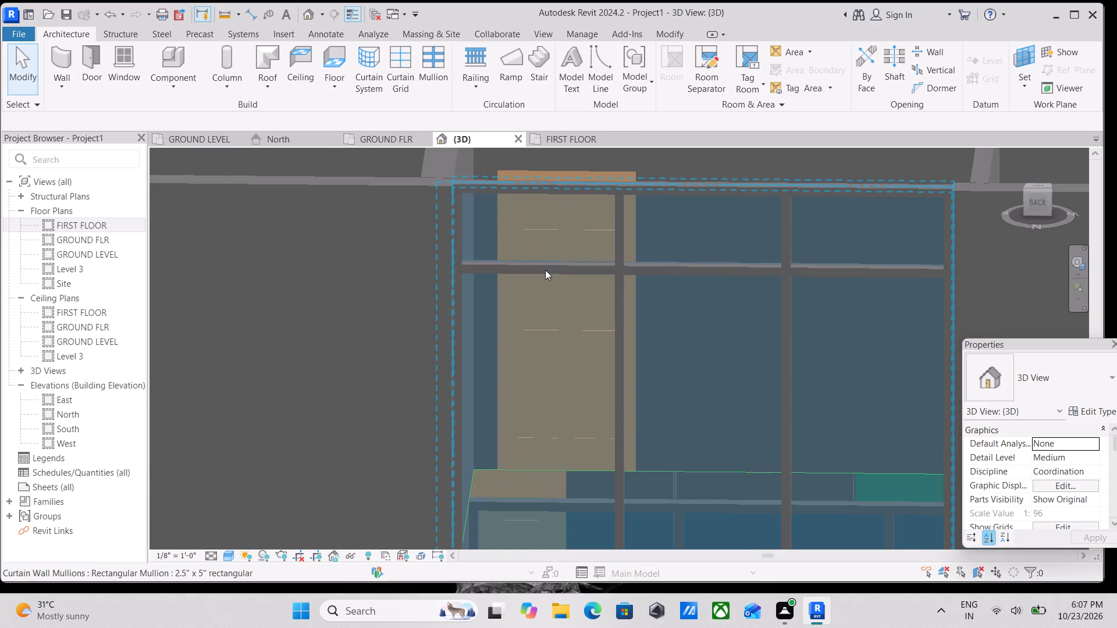
click(546, 265)
click(558, 239)
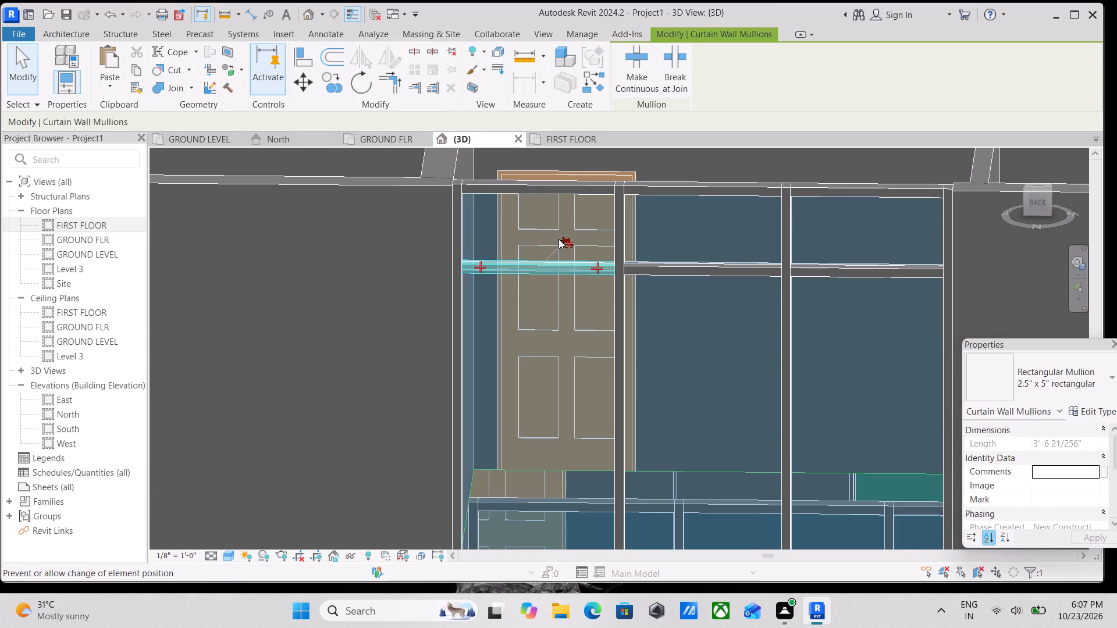
right_click(561, 276)
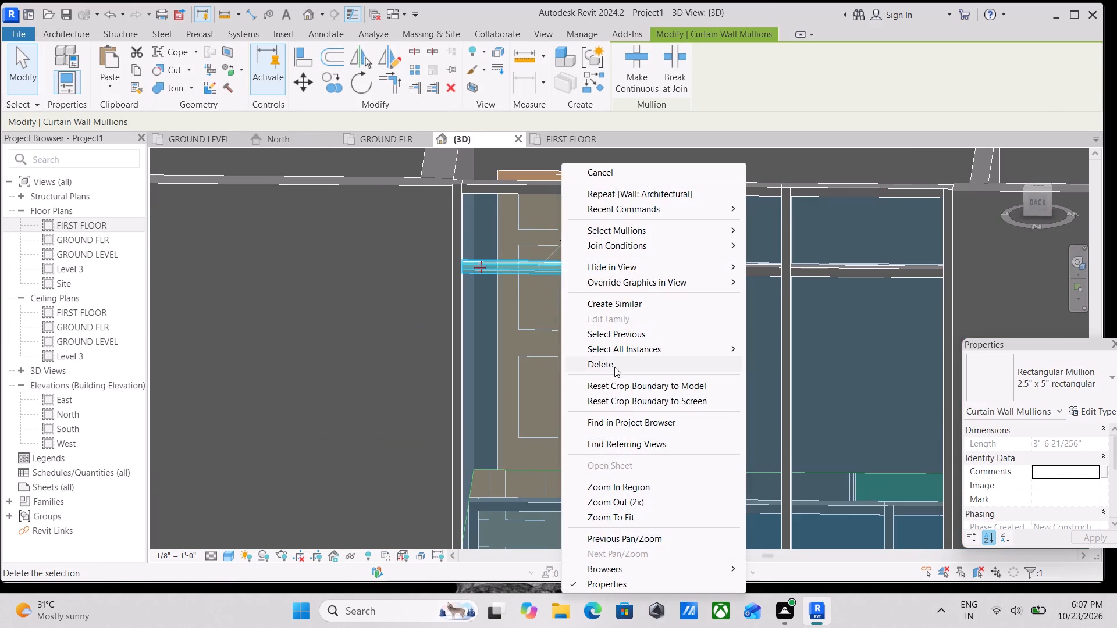
click(614, 367)
click(660, 267)
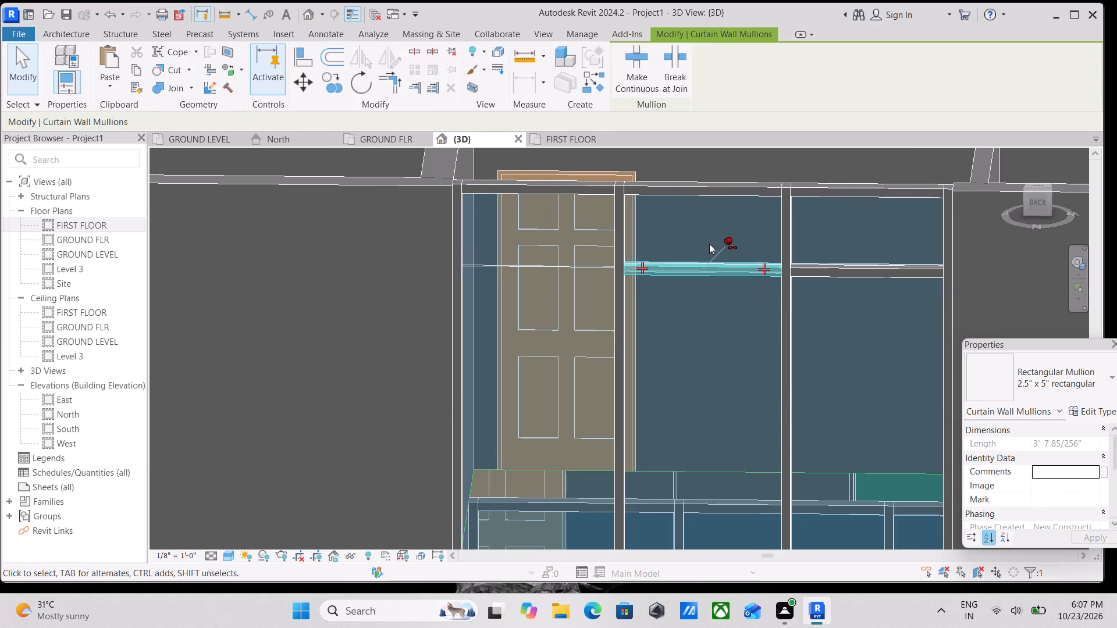
click(733, 238)
right_click(720, 273)
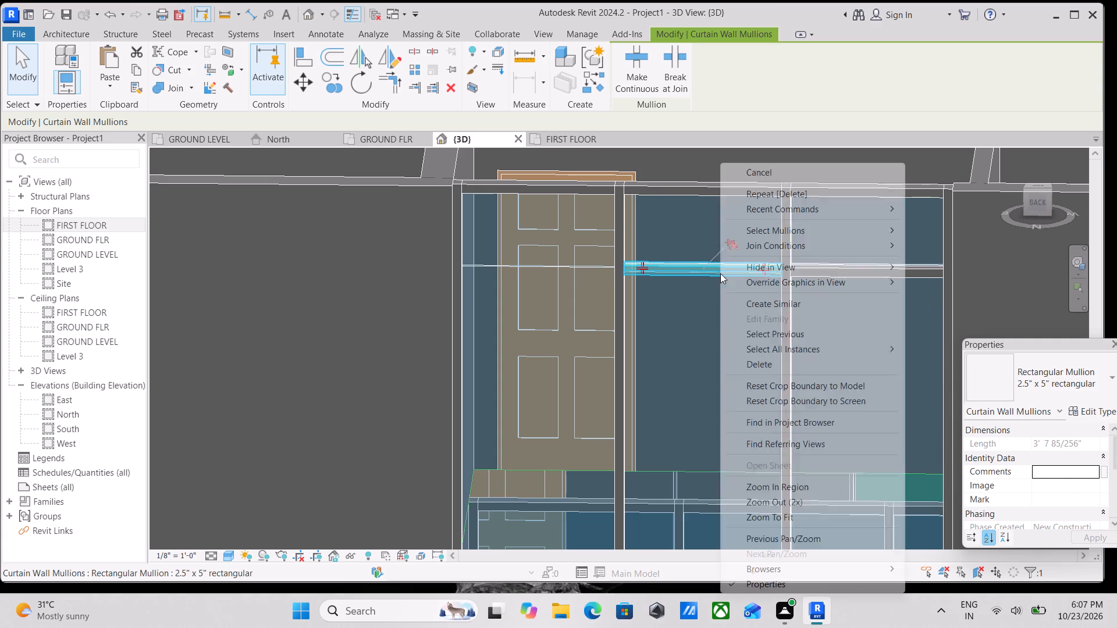
click(760, 363)
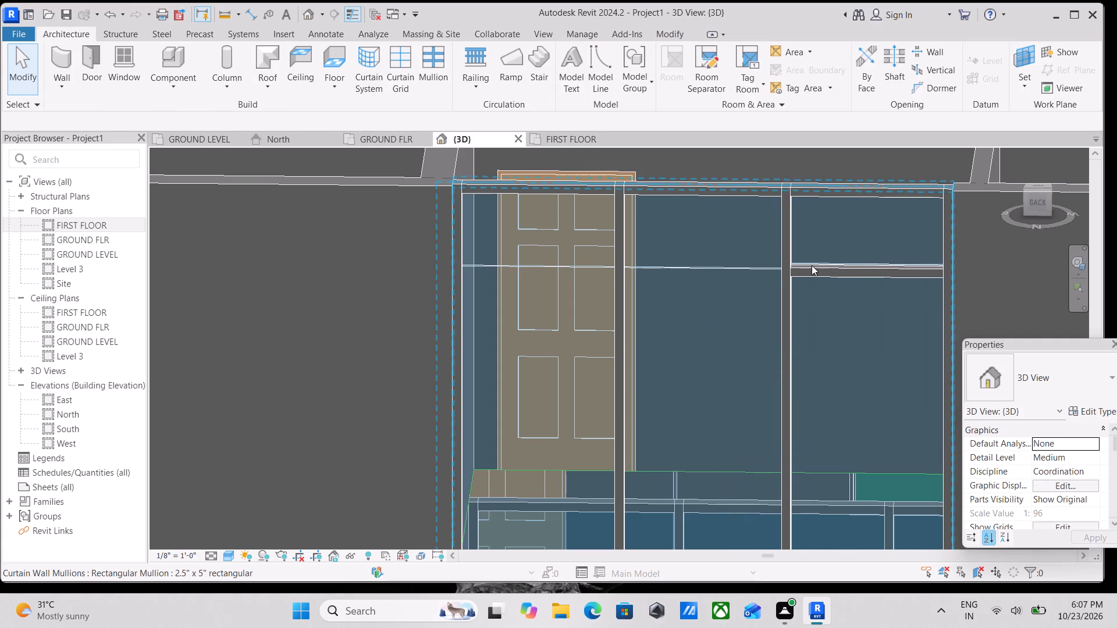
click(816, 274)
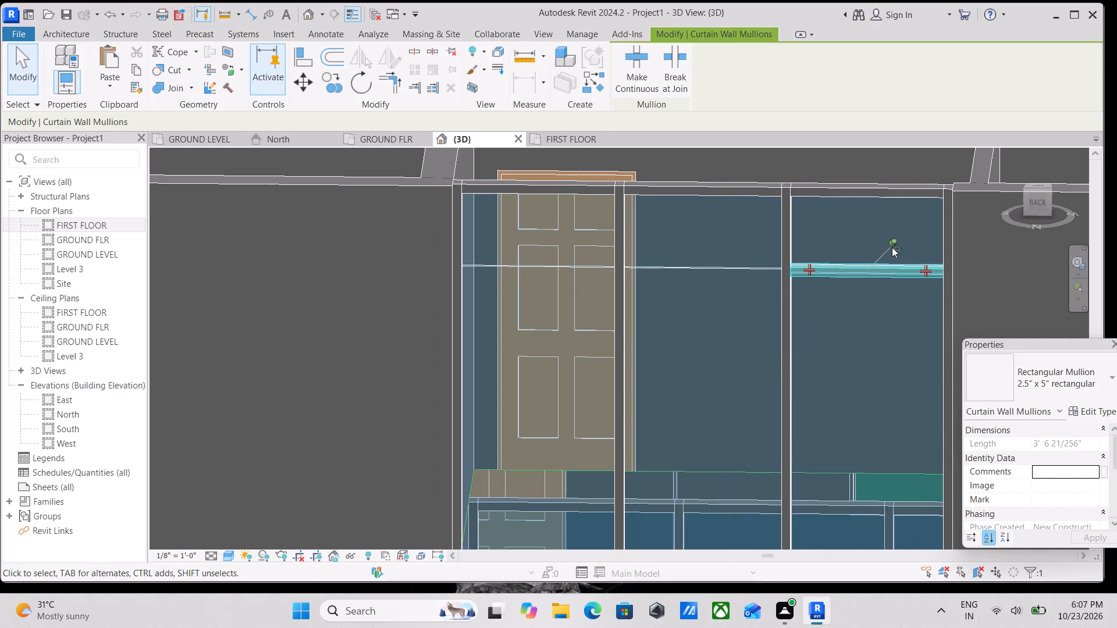
click(894, 245)
right_click(883, 263)
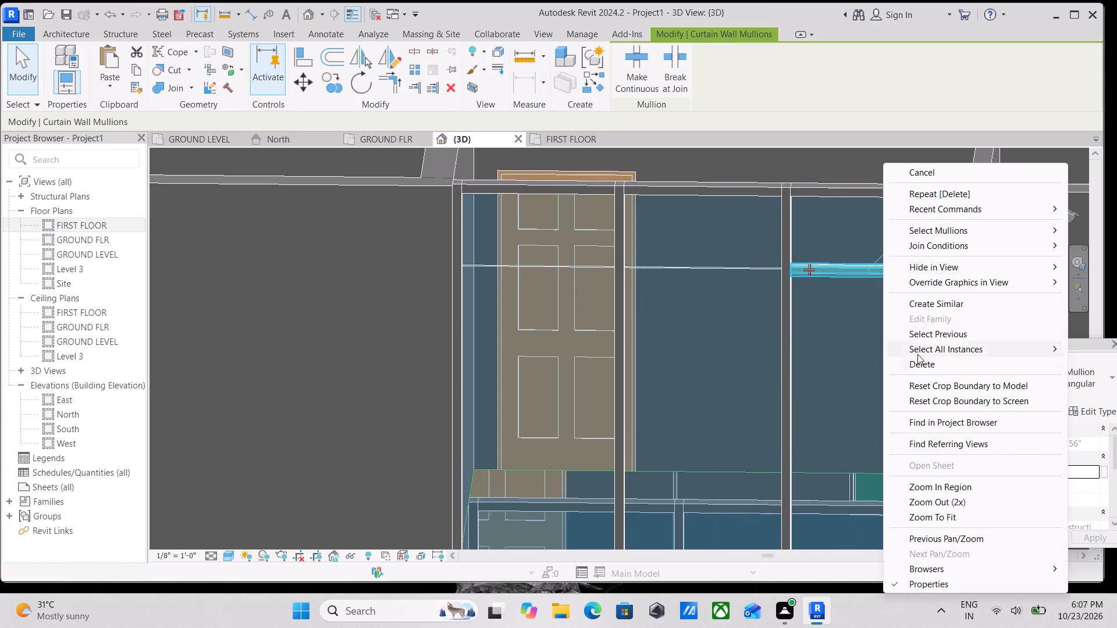
click(920, 359)
Unpin and delete the remaining upper horizontal grid line of the middle north room's Storefront 2 curtain wall.
click(848, 273)
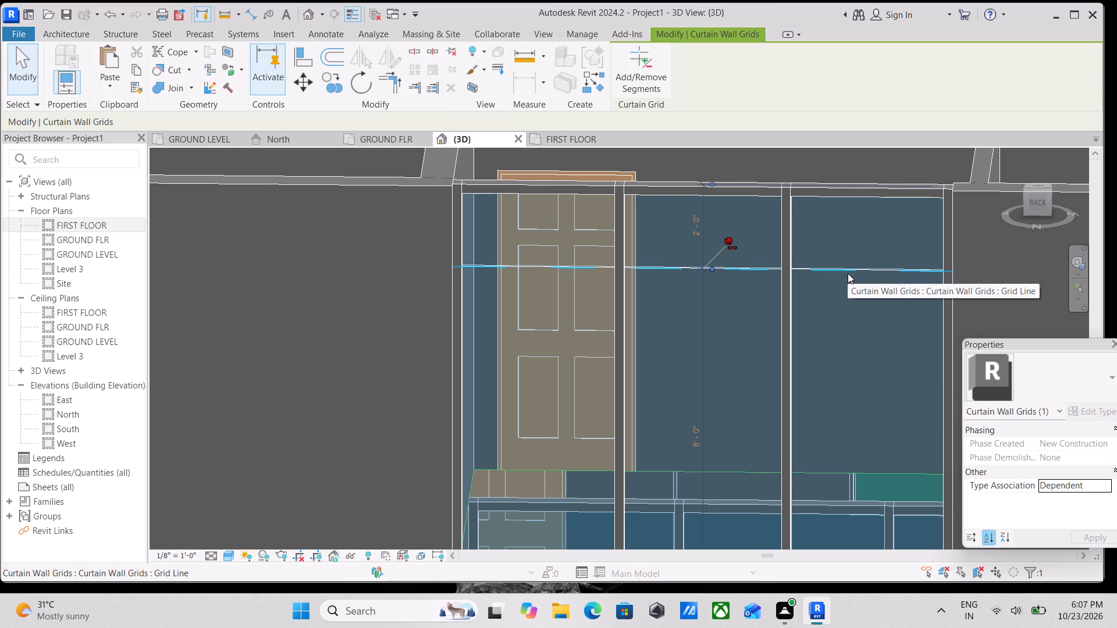
click(731, 240)
right_click(731, 240)
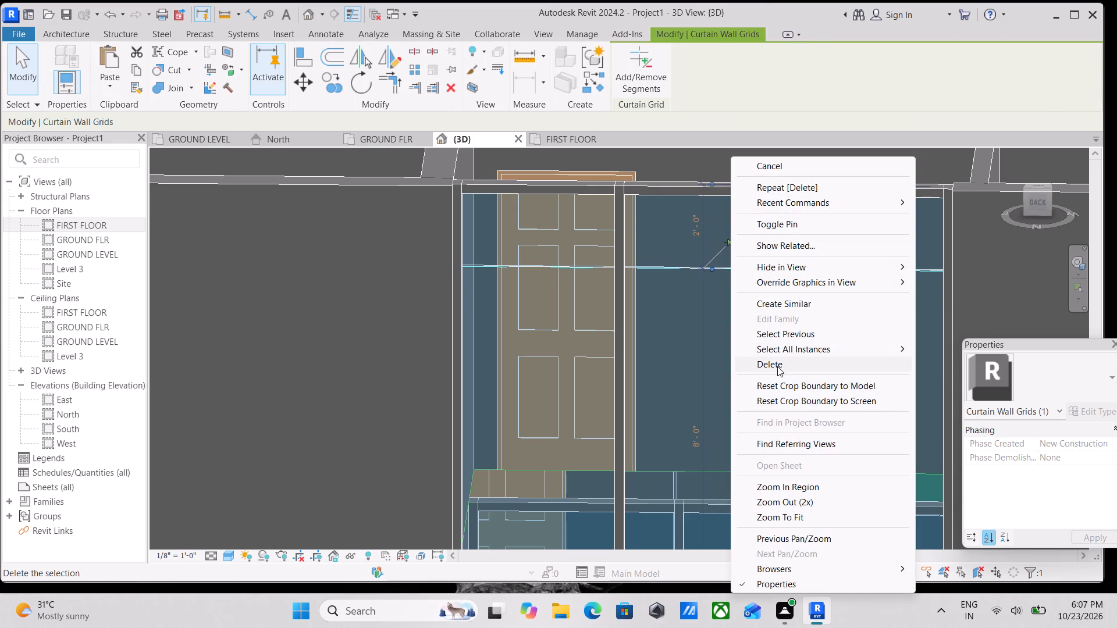
click(777, 366)
Start placing a new curtain grid on the middle north room's Storefront 2 curtain wall, applied to all segments.
scroll(776, 361, down, 7)
middle_drag(776, 361, 778, 304)
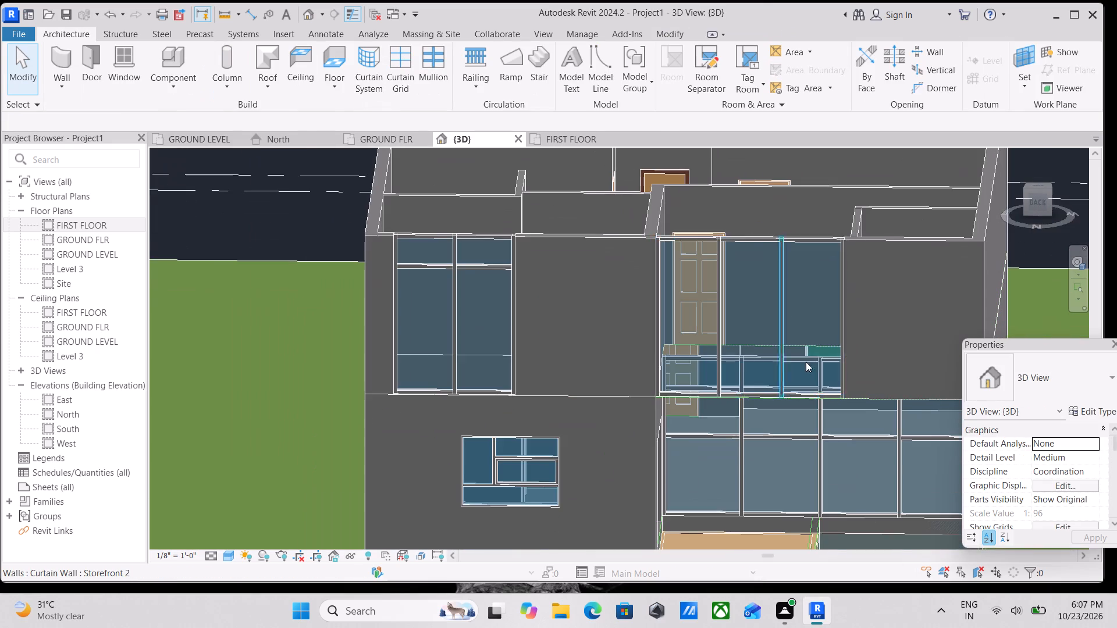
scroll(814, 391, up, 3)
scroll(708, 309, up, 2)
scroll(708, 309, down, 2)
middle_drag(708, 309, 708, 355)
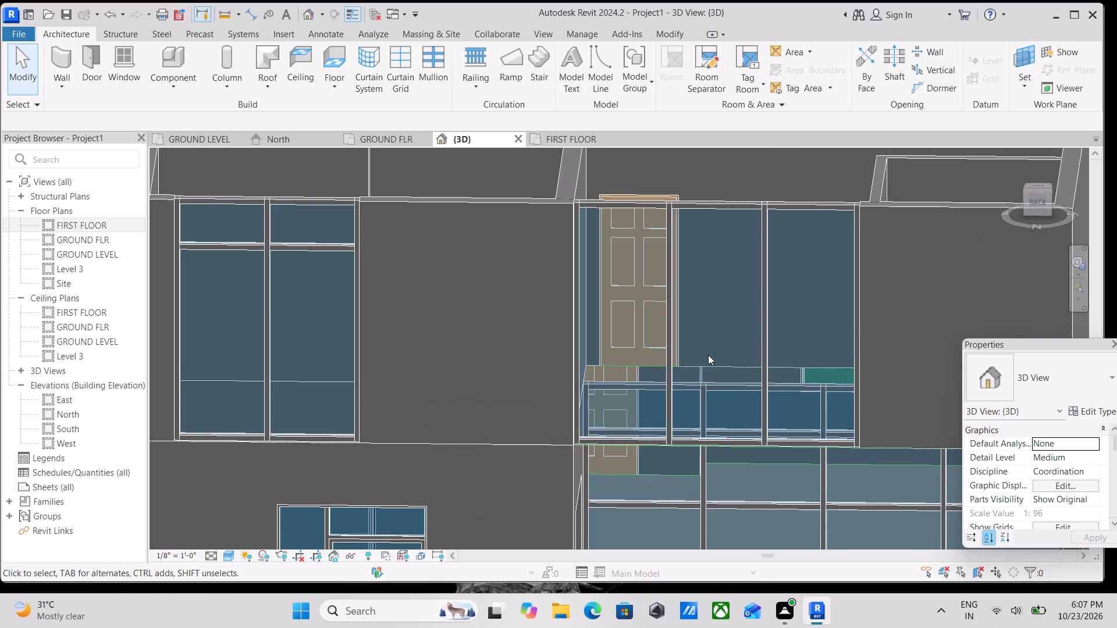
scroll(700, 337, up, 1)
scroll(690, 312, down, 2)
middle_drag(690, 312, 689, 330)
scroll(691, 248, up, 1)
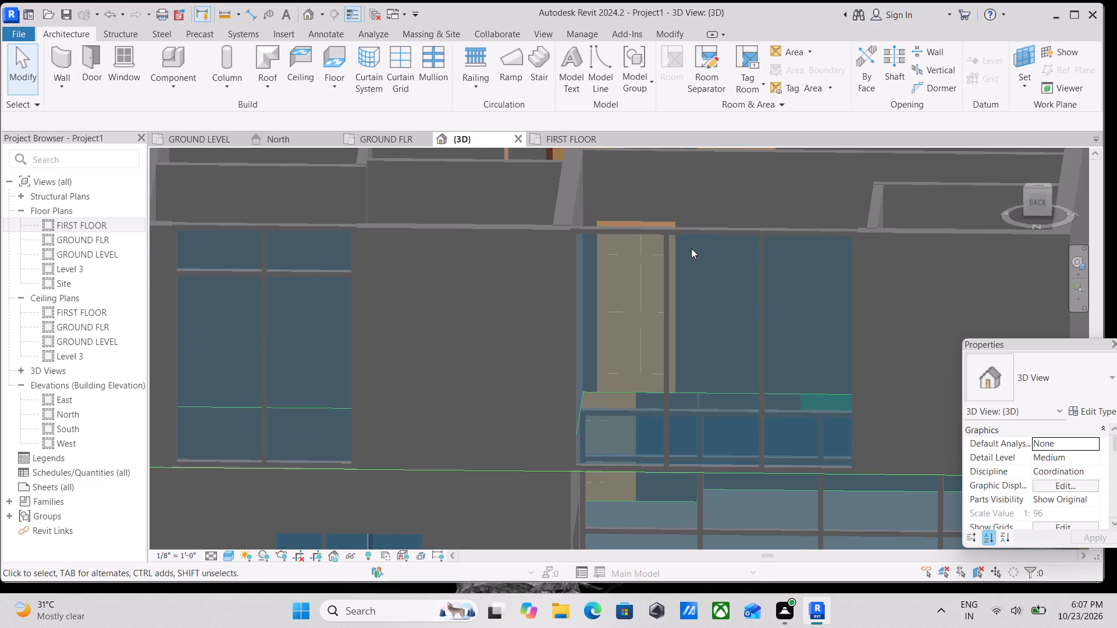
click(396, 70)
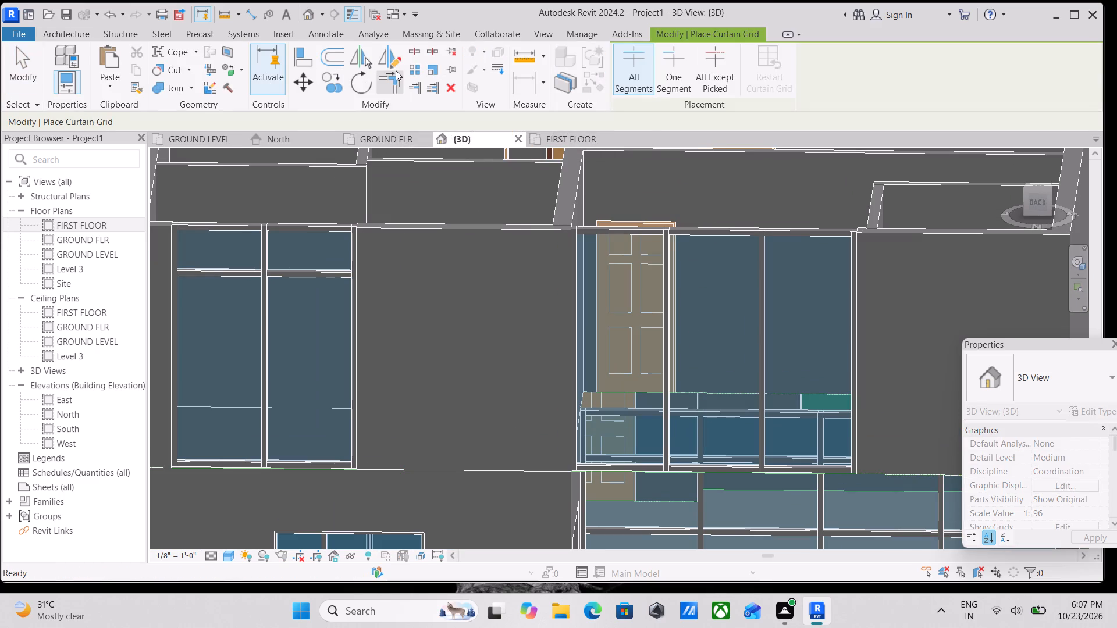